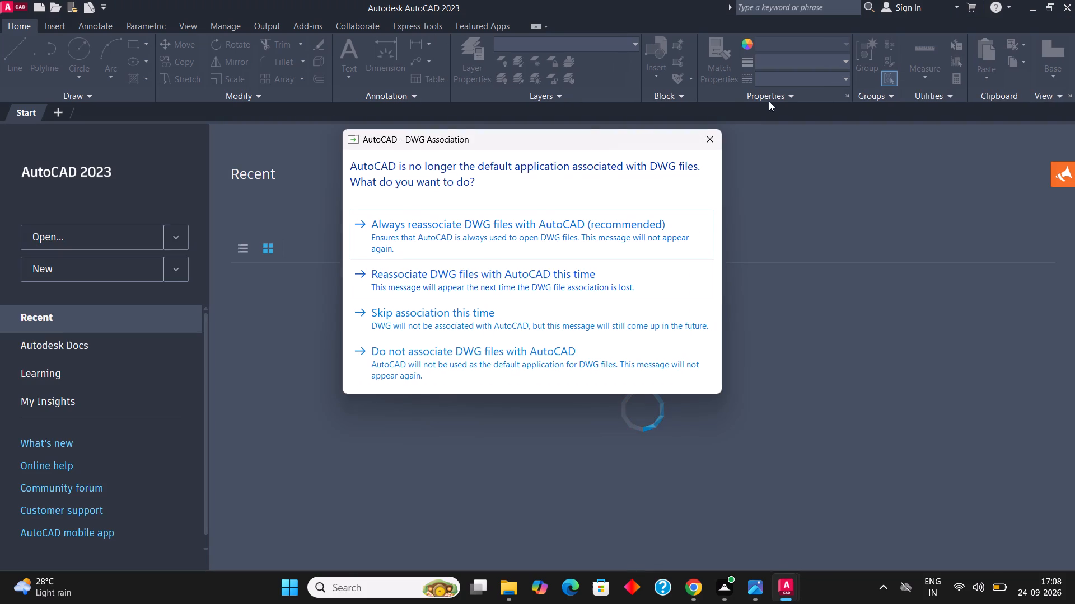
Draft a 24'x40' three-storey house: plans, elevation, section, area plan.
Dismiss the DWG association prompt without choosing an option and create a new drawing.
{"action": "left_click", "coordinate": [704, 137]}
{"action": "left_click", "coordinate": [92, 276]}
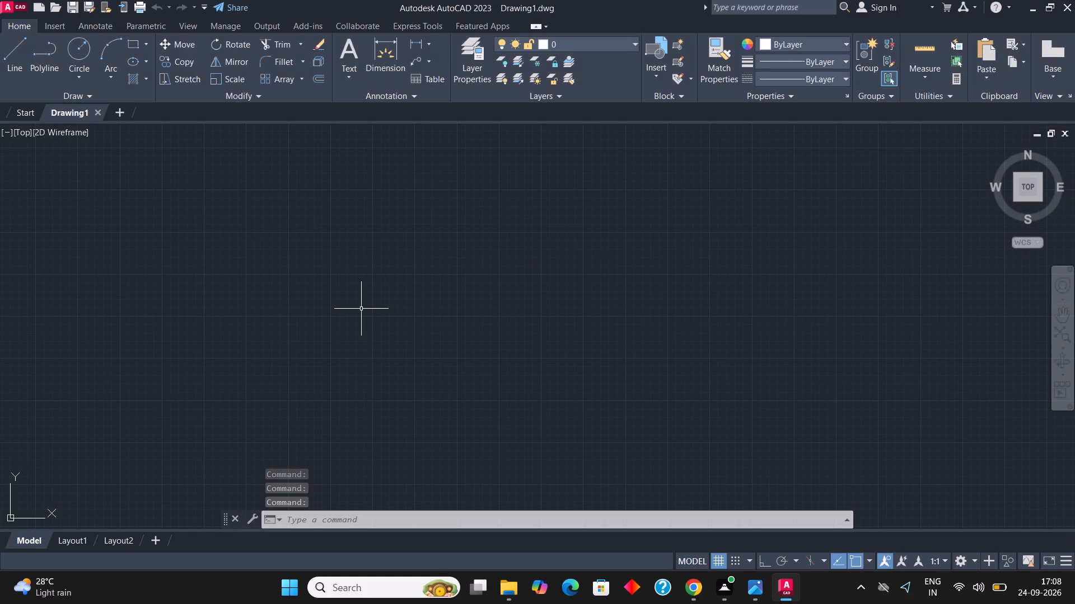
Configure the drawing units to Engineering length with 0'-0.0" precision and Feet as the insertion scale, and dismiss the OneDrive notification.
{"action": "key", "text": "u"}
{"action": "key", "text": "n"}
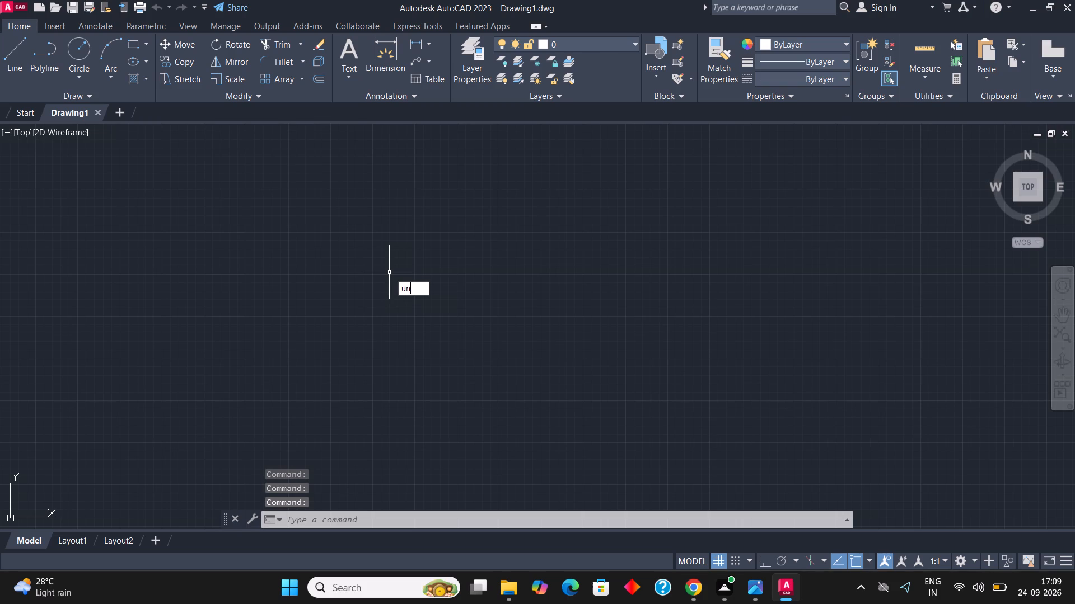
{"action": "key", "text": "Return"}
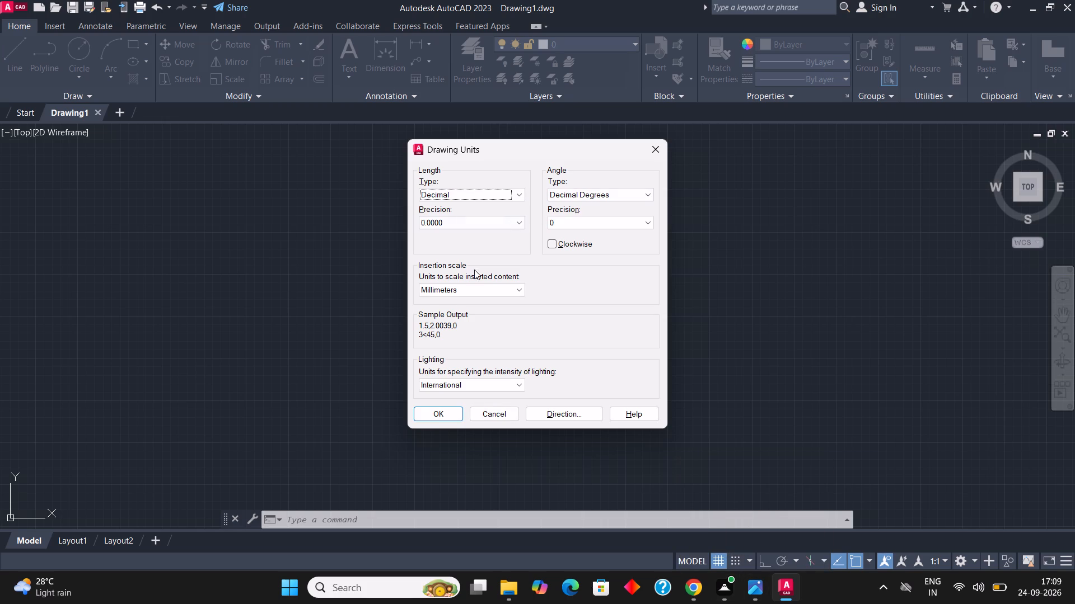
{"action": "left_click", "coordinate": [475, 197]}
{"action": "left_click", "coordinate": [476, 224]}
{"action": "left_click", "coordinate": [476, 224]}
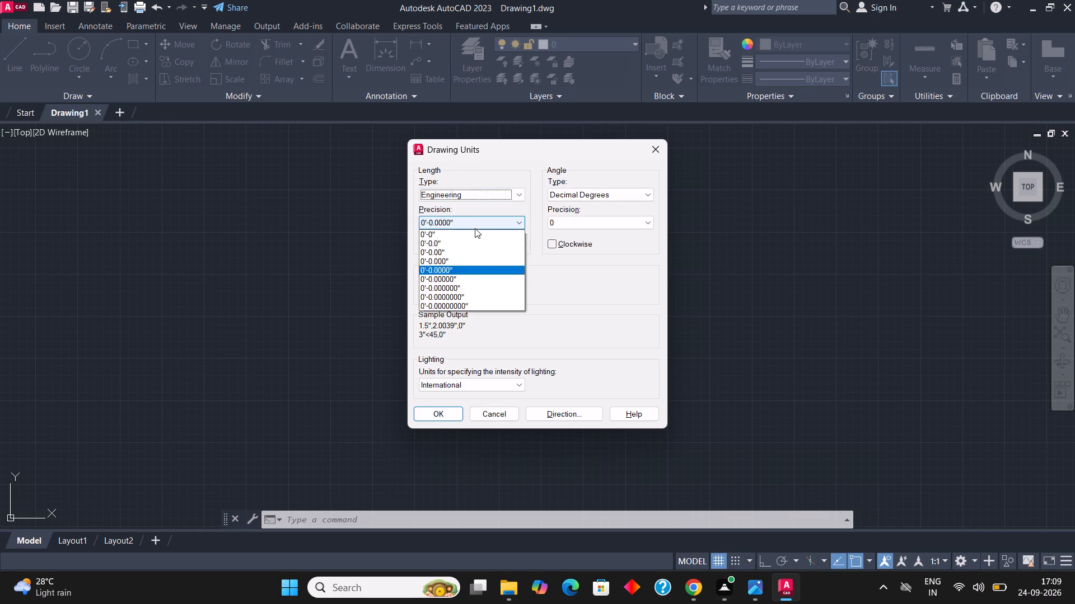
{"action": "left_click", "coordinate": [473, 247]}
{"action": "left_click", "coordinate": [479, 285]}
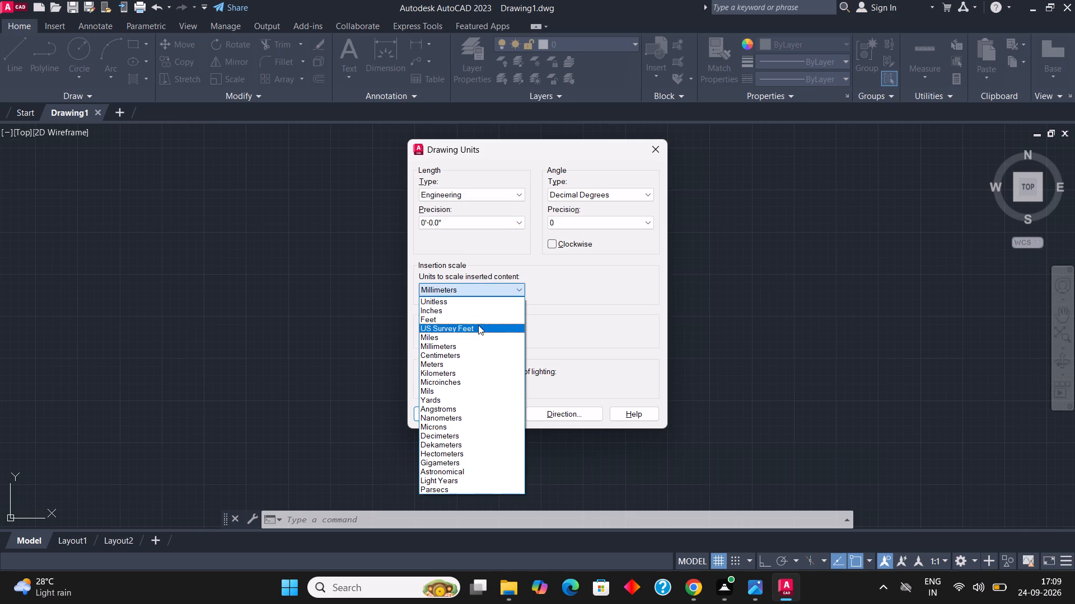
{"action": "left_click", "coordinate": [475, 319]}
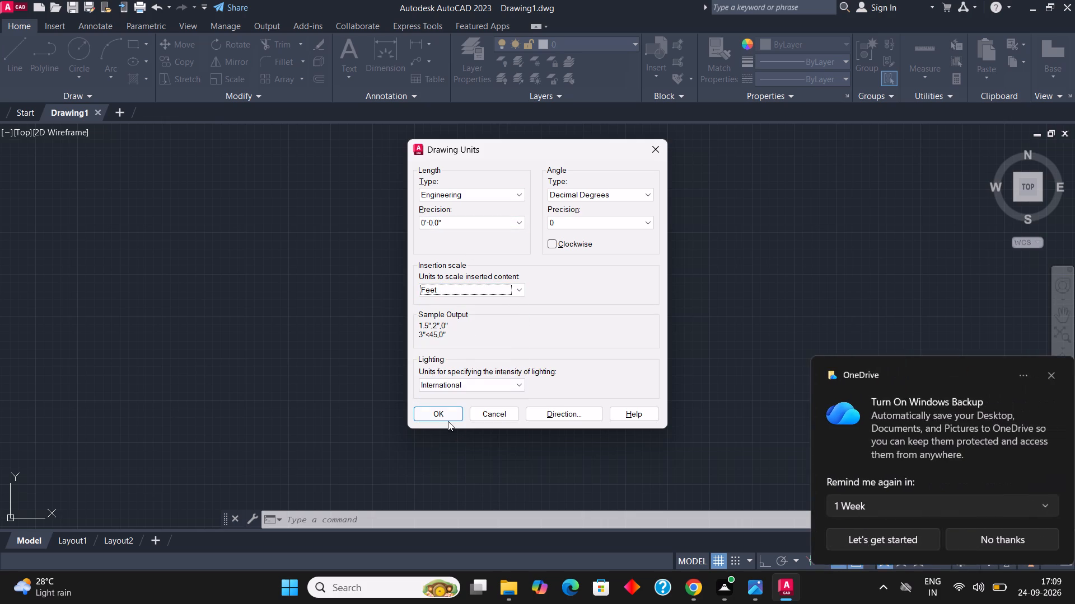
{"action": "left_click", "coordinate": [448, 421]}
{"action": "left_click", "coordinate": [578, 333]}
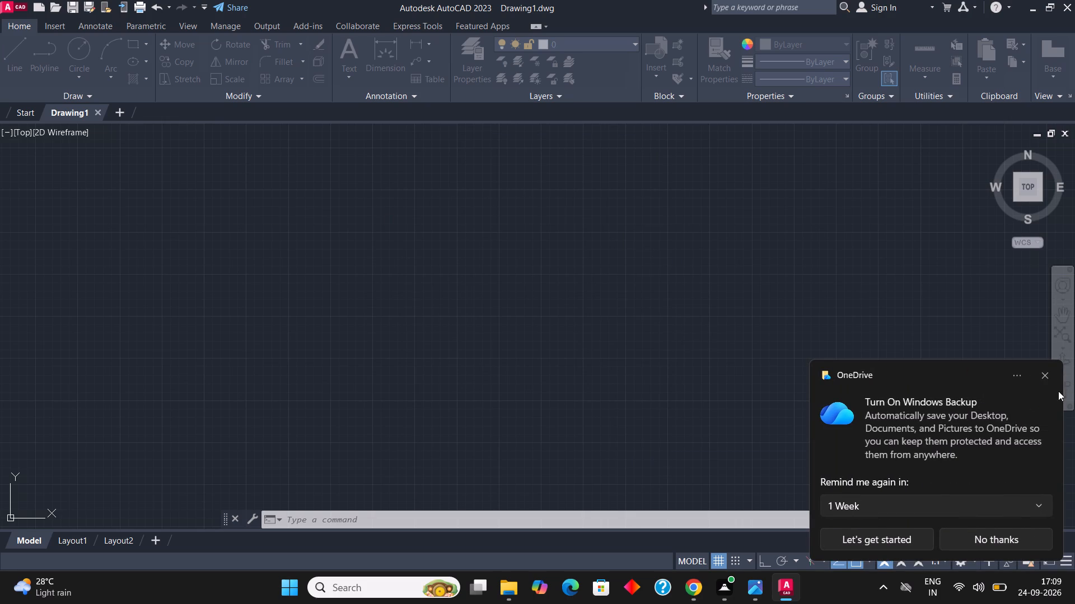
{"action": "left_click", "coordinate": [1053, 378]}
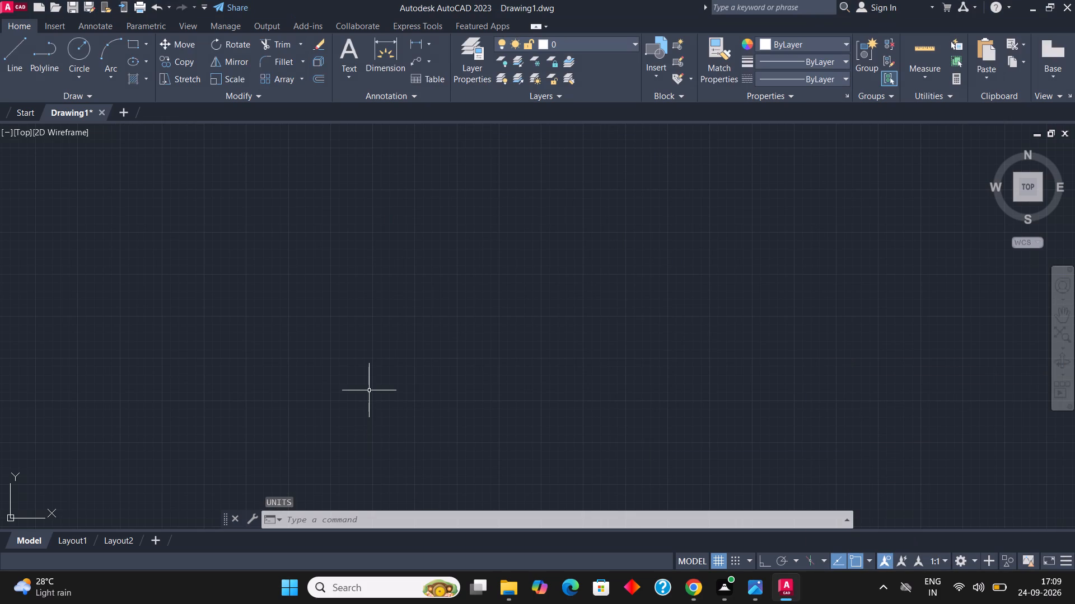
Modify the ISO-25 dimension style, setting its text height to 9".
{"action": "type", "text": "dim"}
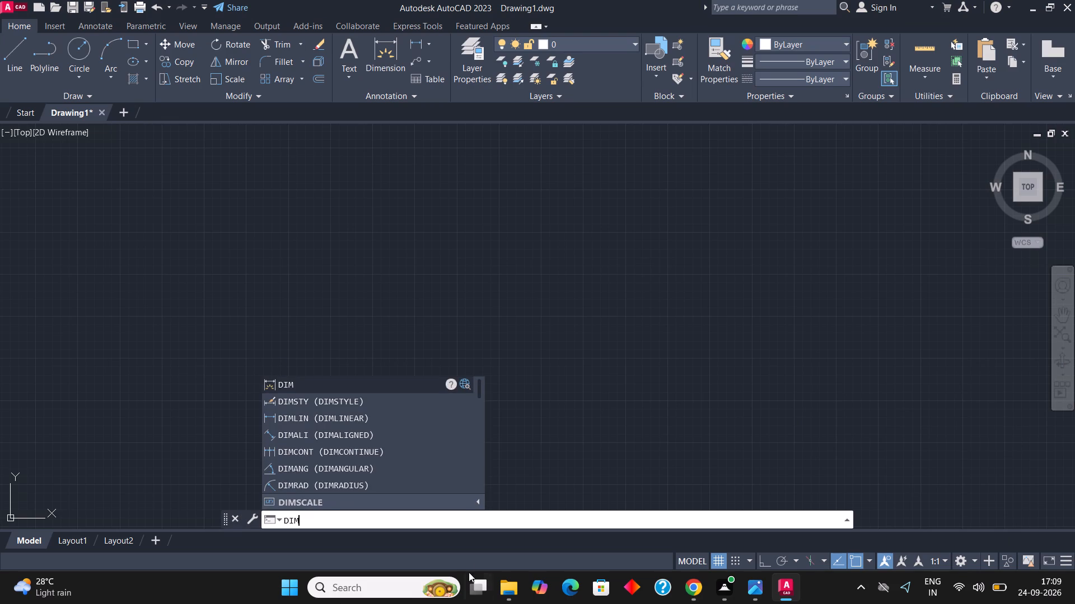
{"action": "left_click", "coordinate": [362, 402]}
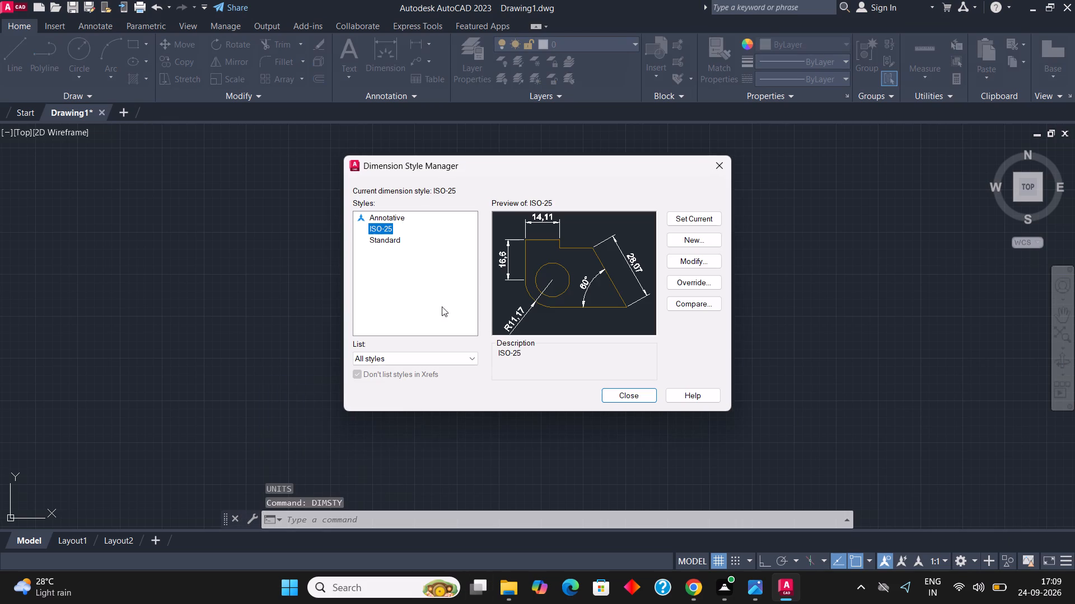
{"action": "left_click", "coordinate": [686, 261]}
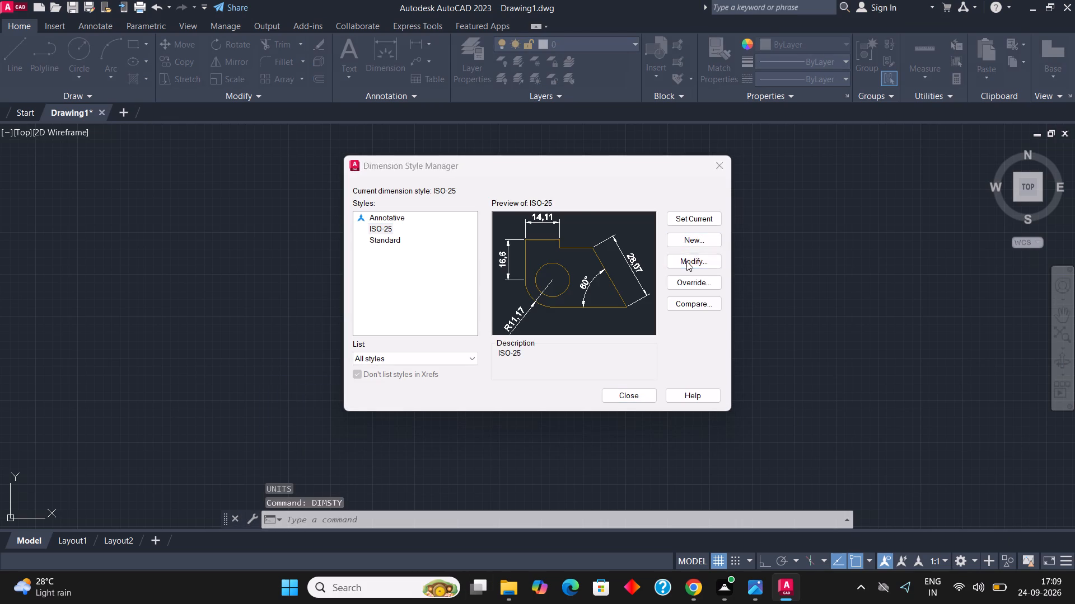
{"action": "left_click", "coordinate": [452, 135]}
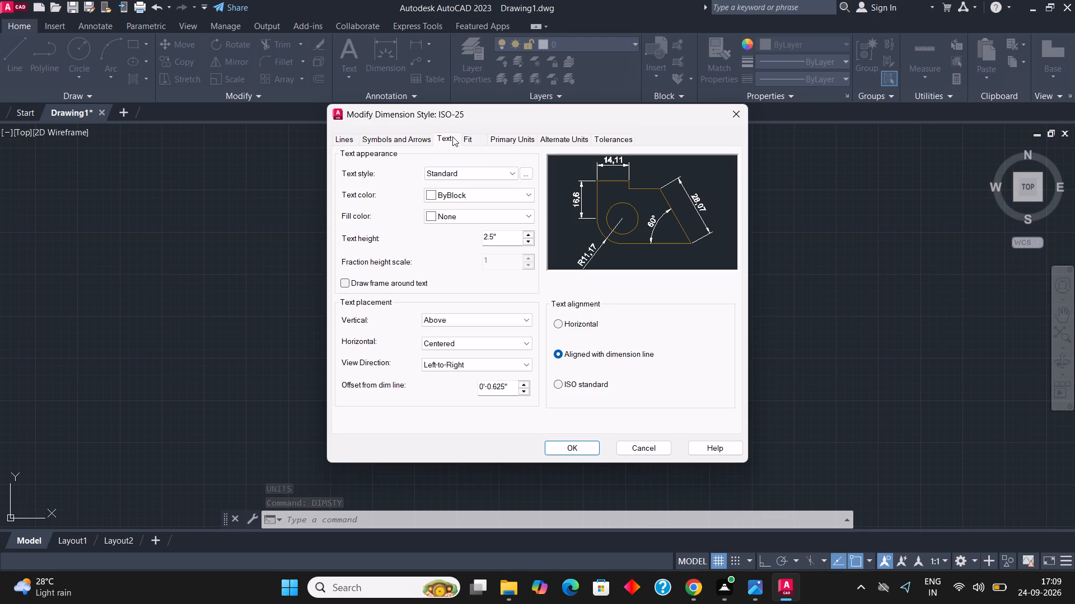
{"action": "left_click", "coordinate": [518, 242]}
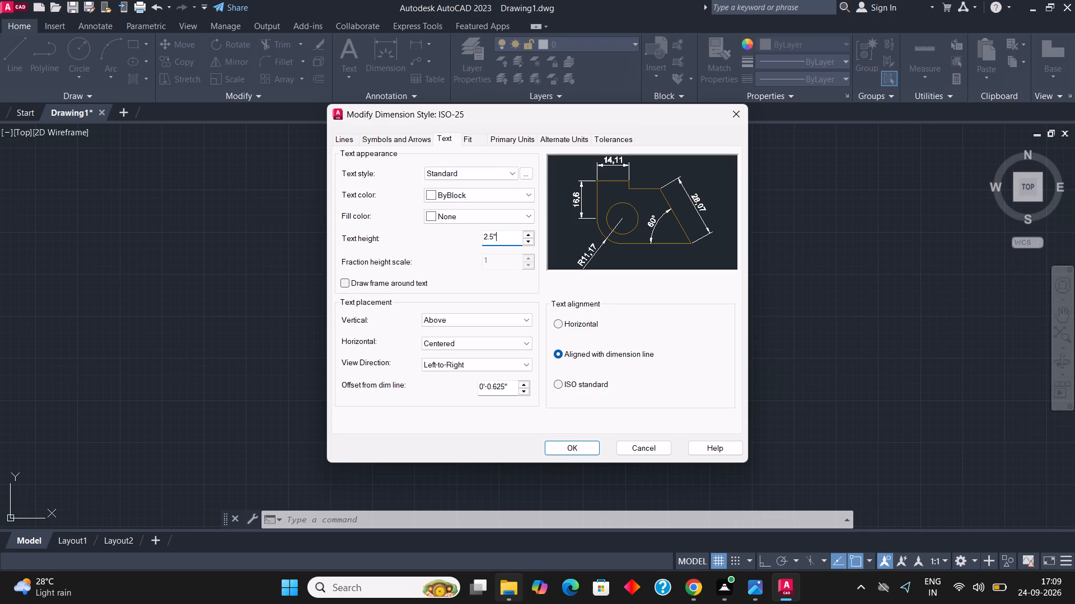
{"action": "key", "text": "BackSpace"}
{"action": "key", "text": "BackSpace"}
{"action": "key", "text": "BackSpace"}
{"action": "key", "text": "BackSpace"}
{"action": "key", "text": "BackSpace"}
{"action": "key", "text": "BackSpace"}
{"action": "type", "text": "9\""}
{"action": "key", "text": "Return"}
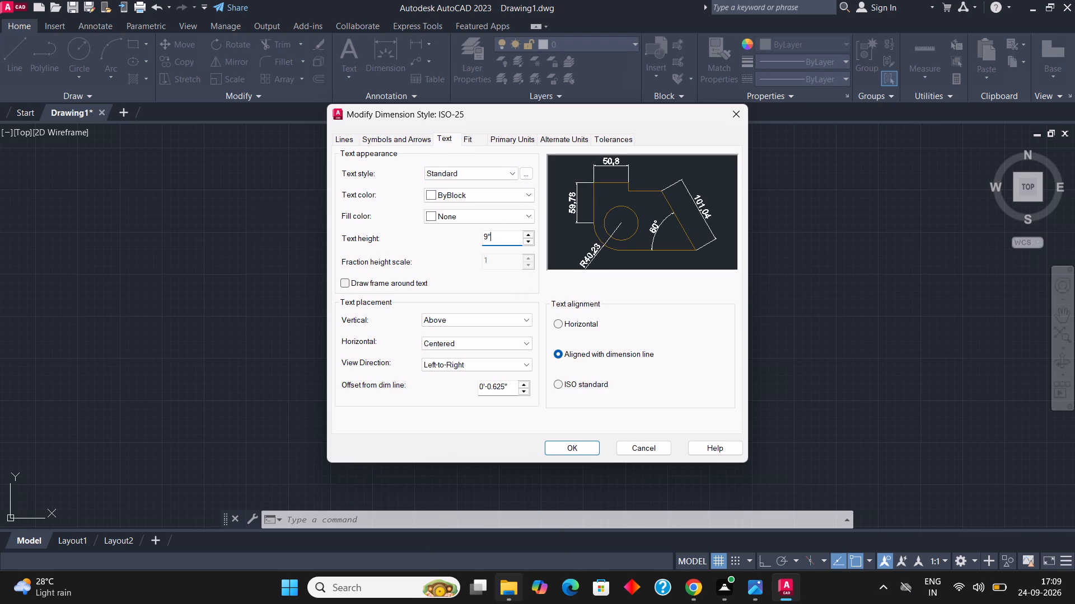
Set the ISO-25 primary units to Engineering with 0'-0.0" precision, and make the style current.
{"action": "left_click", "coordinate": [522, 145]}
{"action": "left_click", "coordinate": [529, 164]}
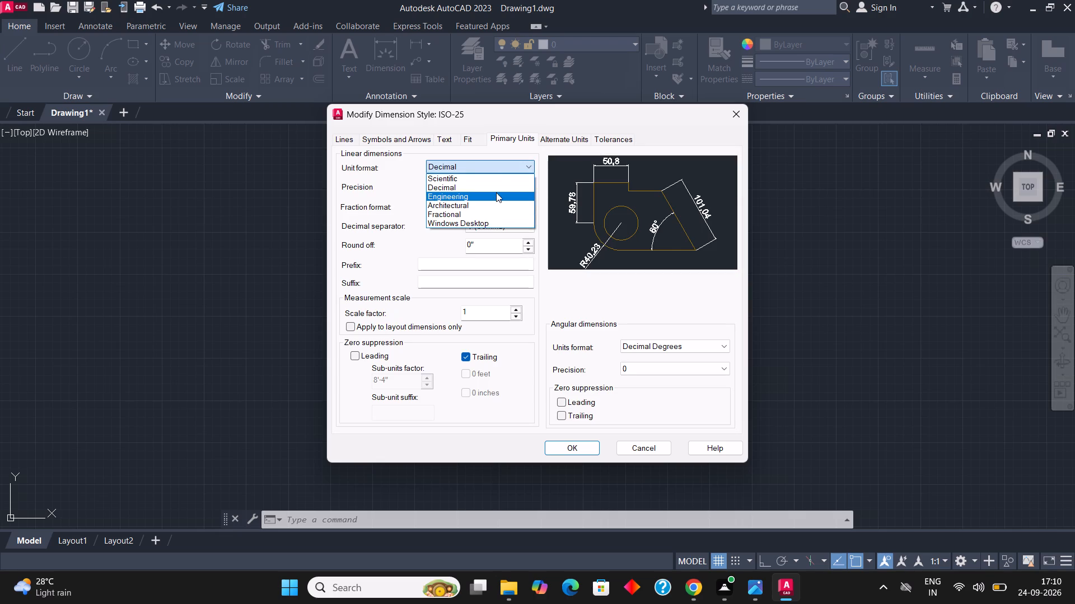
{"action": "left_click", "coordinate": [496, 192]}
{"action": "left_click", "coordinate": [497, 192]}
{"action": "left_click", "coordinate": [493, 210]}
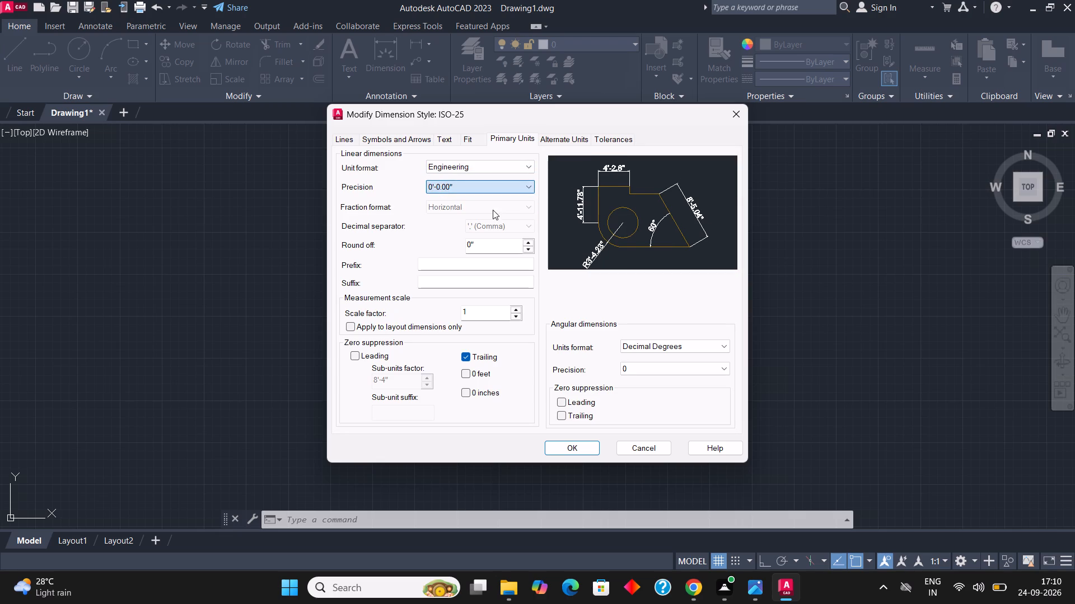
{"action": "left_click", "coordinate": [575, 453]}
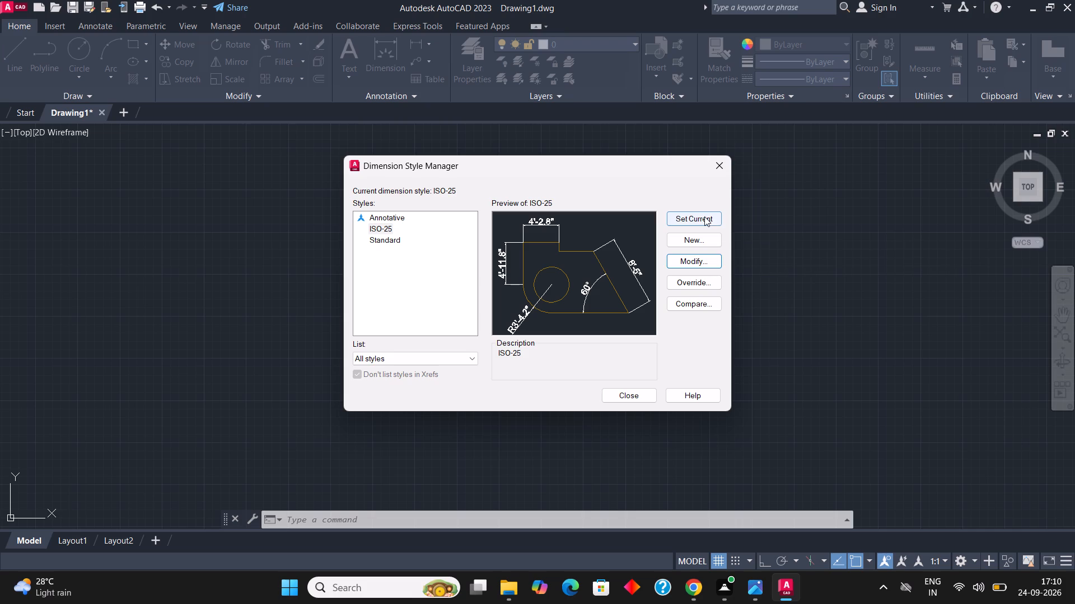
{"action": "left_click", "coordinate": [702, 218]}
{"action": "left_click", "coordinate": [618, 398]}
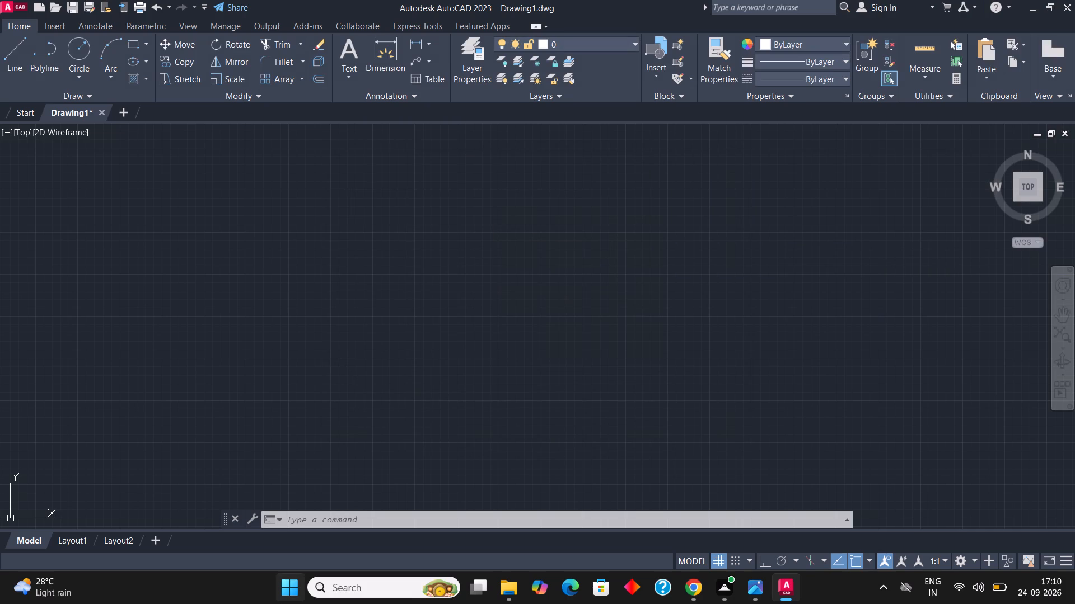
Save the drawing in the Downloads folder as plan 5 24-09.
{"action": "key", "text": "ctrl+s"}
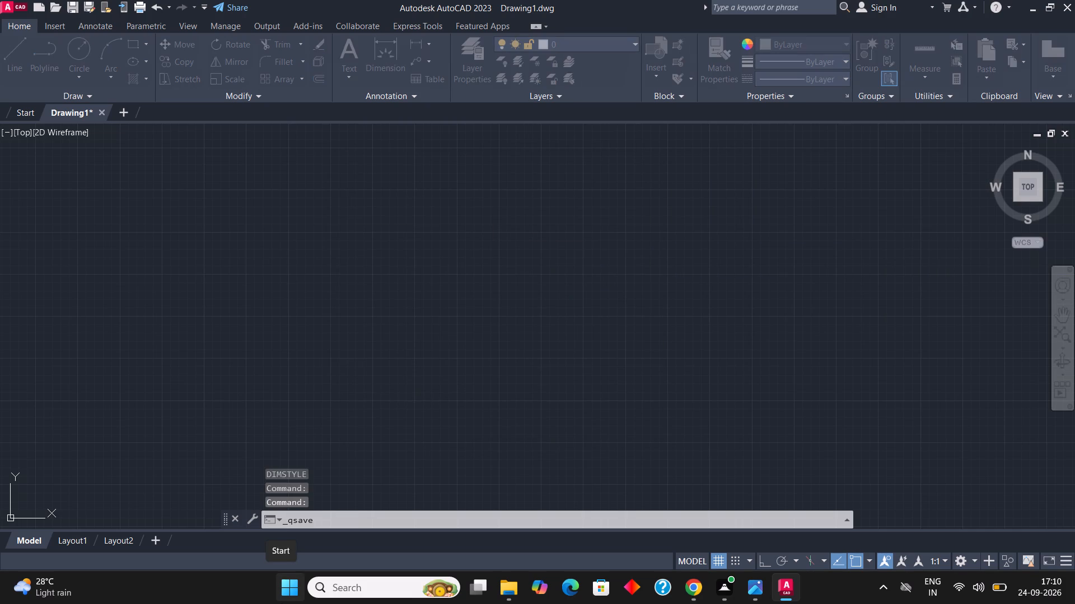
{"action": "left_click", "coordinate": [334, 257]}
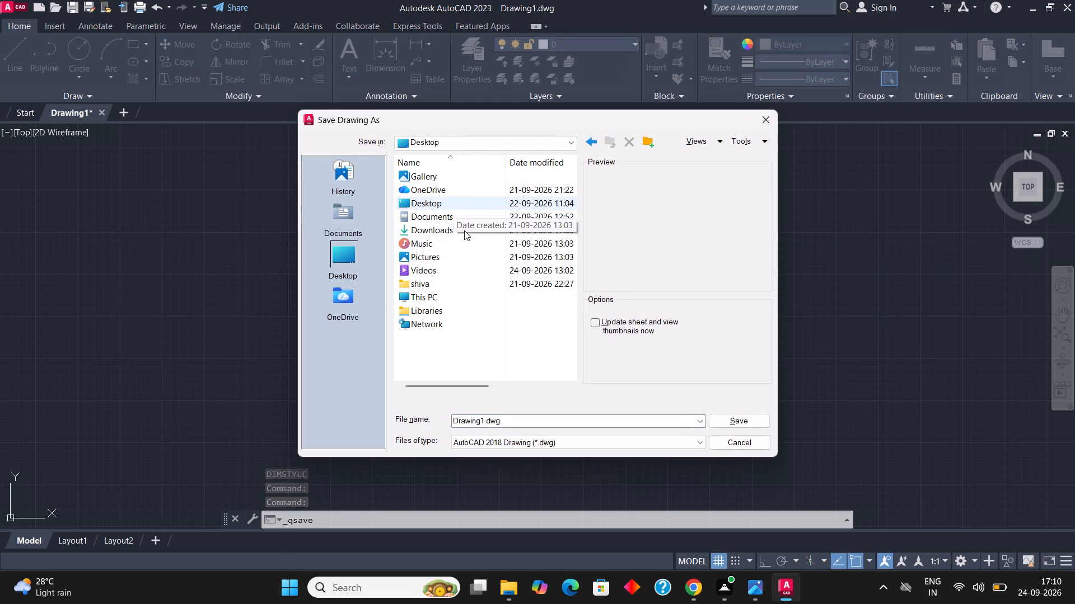
{"action": "double_click", "coordinate": [464, 230]}
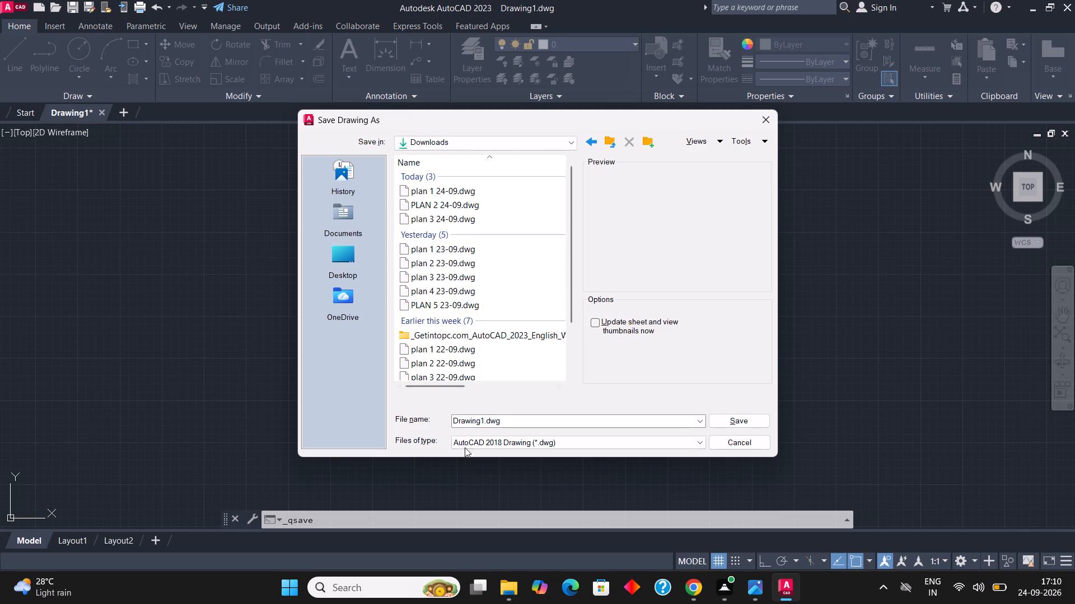
{"action": "left_click", "coordinate": [499, 421]}
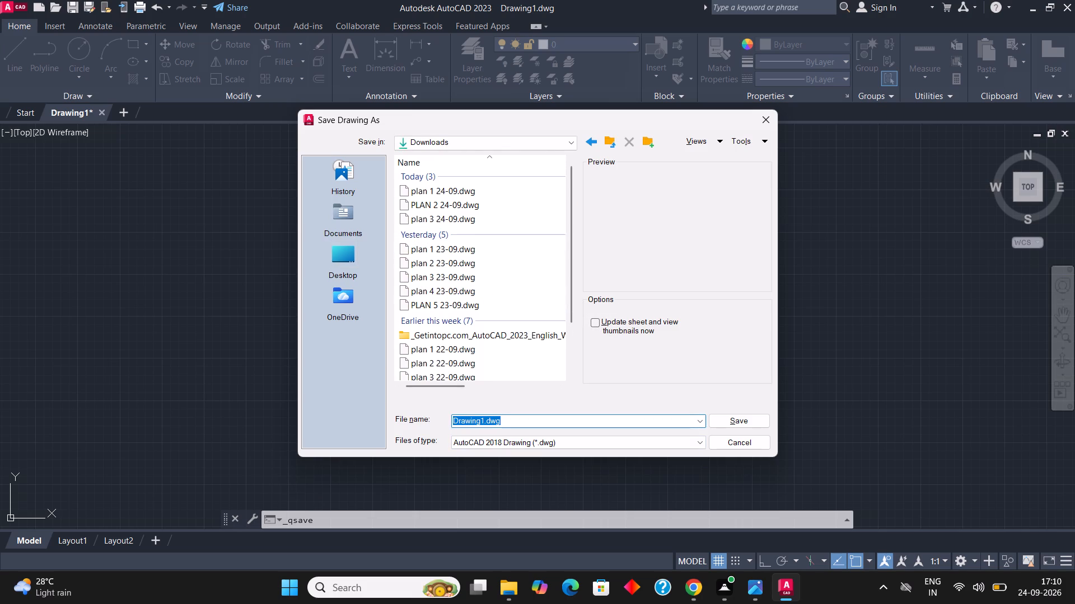
{"action": "key", "text": "BackSpace"}
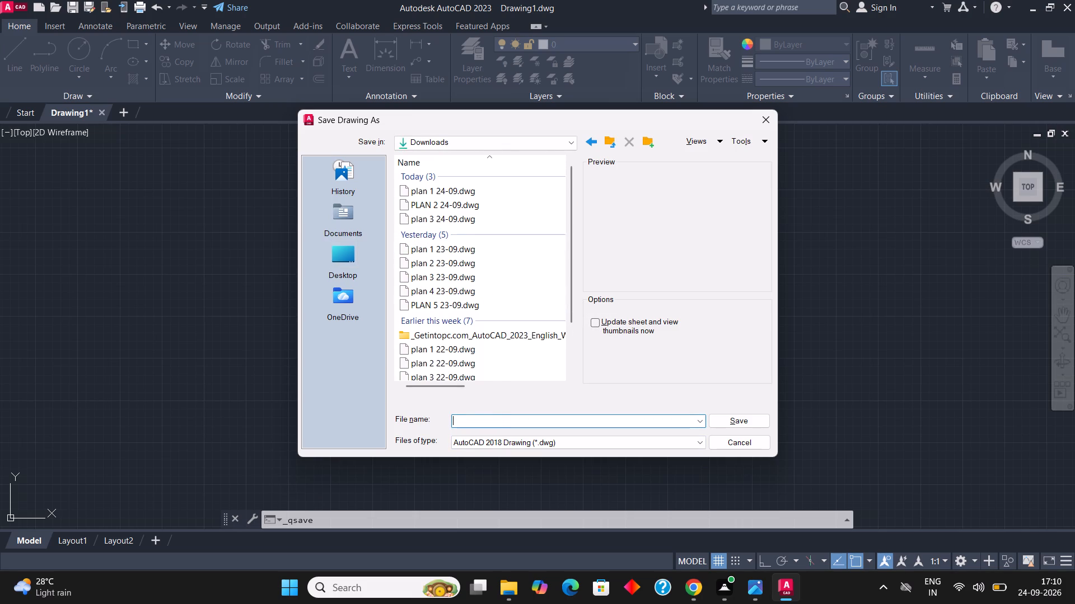
{"action": "type", "text": "pl"}
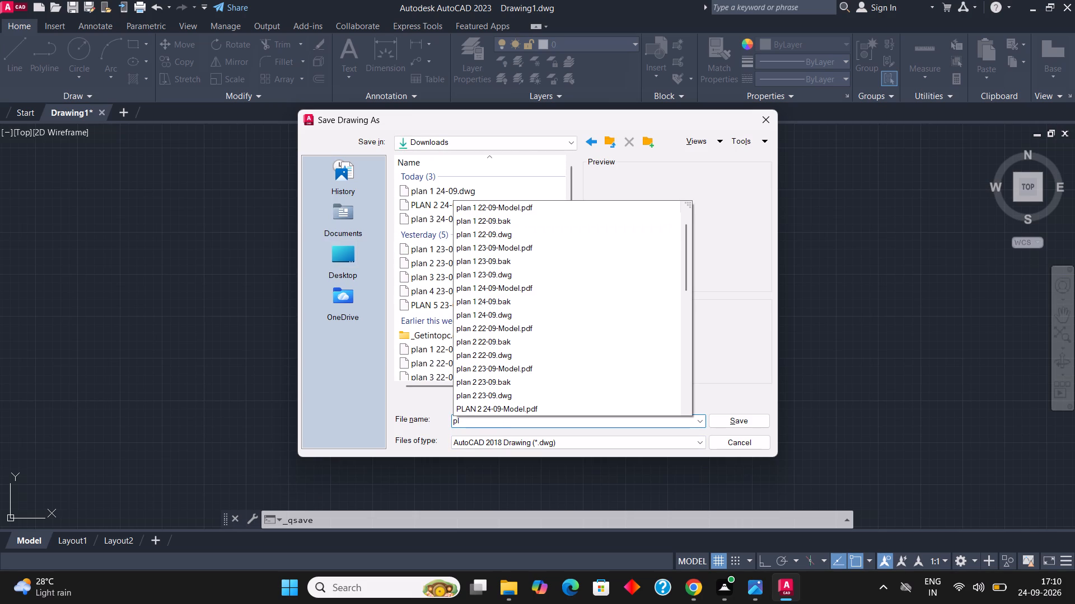
{"action": "type", "text": "an 5"}
{"action": "key", "text": "space"}
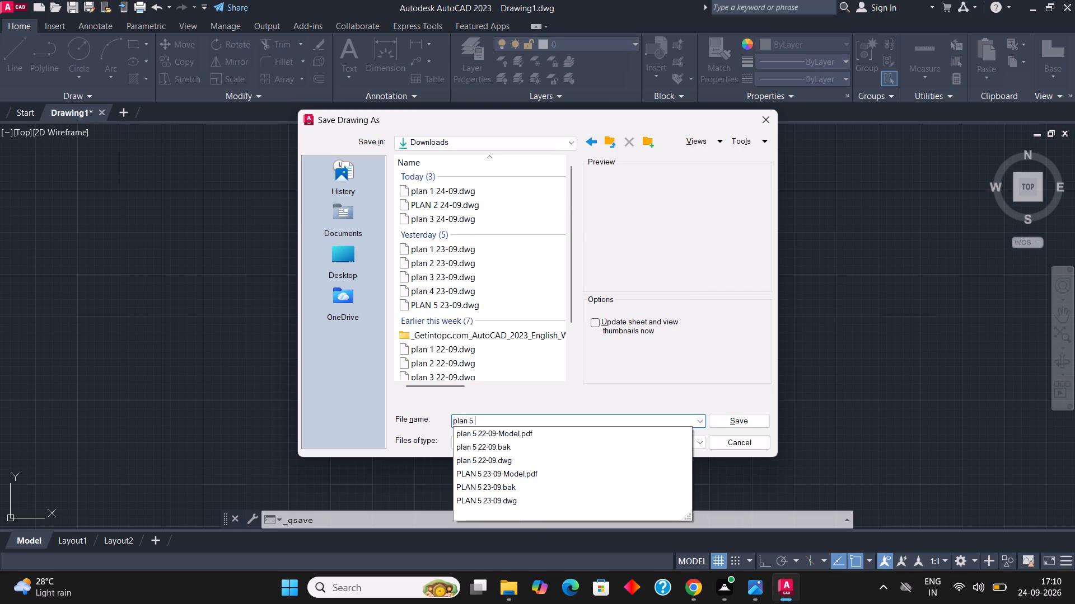
{"action": "key", "text": "2"}
{"action": "key", "text": "3"}
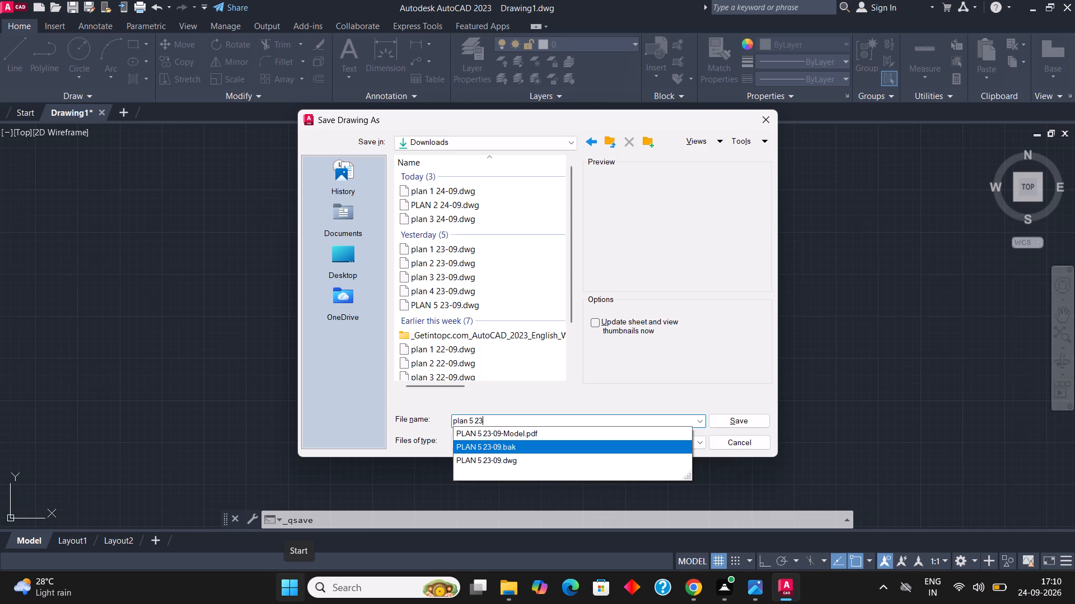
{"action": "key", "text": "minus"}
{"action": "type", "text": "09"}
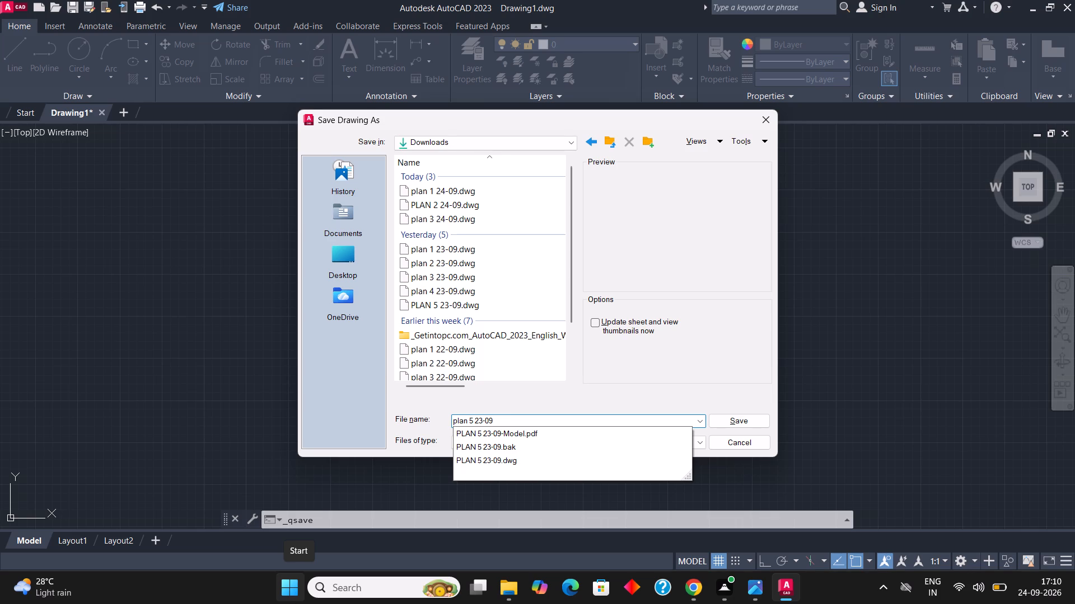
{"action": "left_click", "coordinate": [482, 422]}
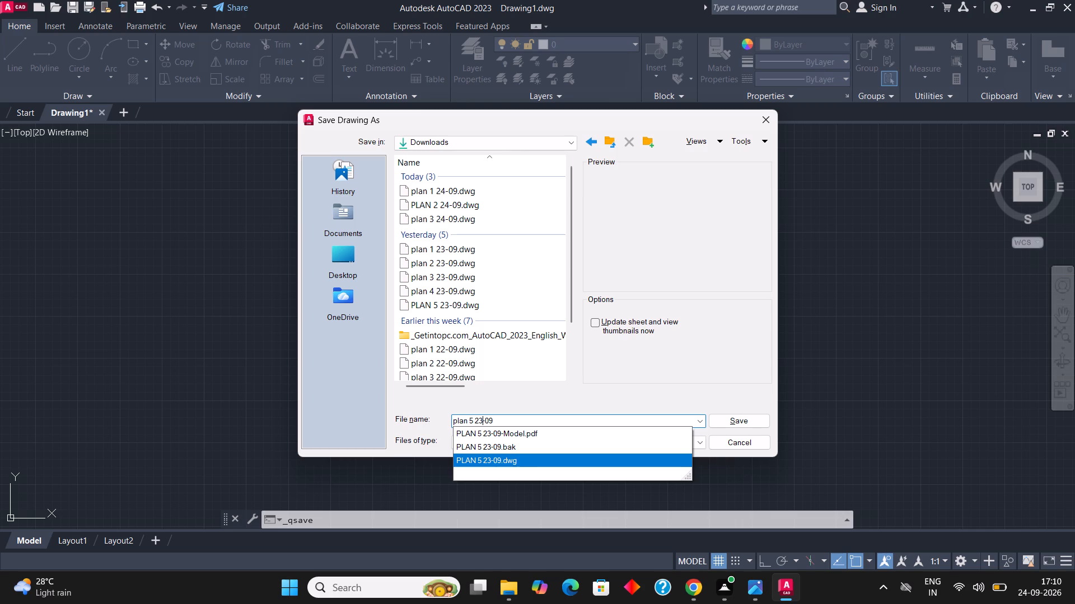
{"action": "key", "text": "BackSpace"}
{"action": "key", "text": "4"}
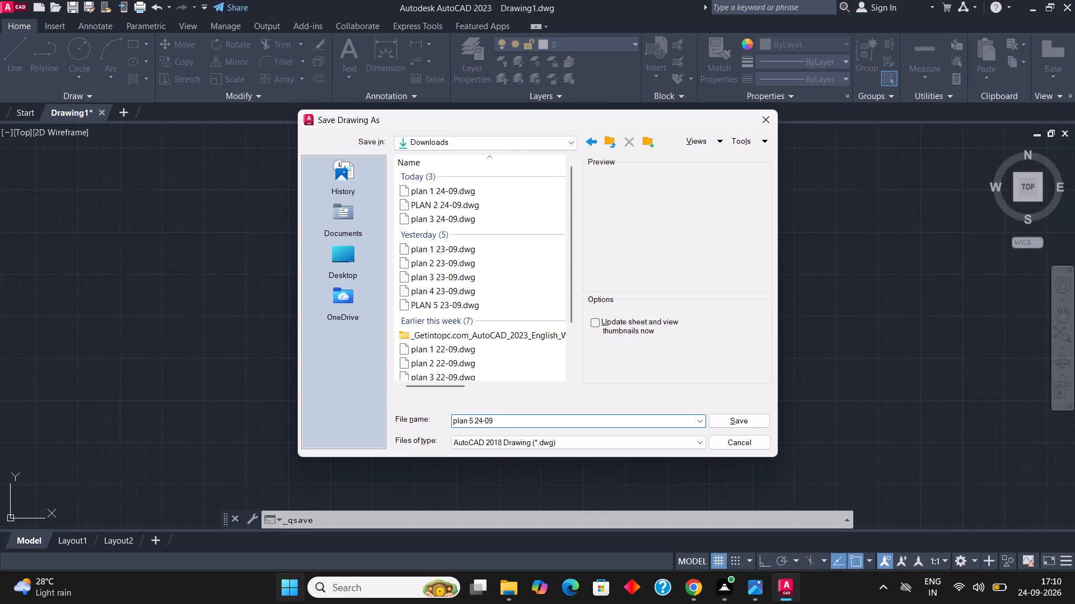
{"action": "left_click", "coordinate": [749, 421]}
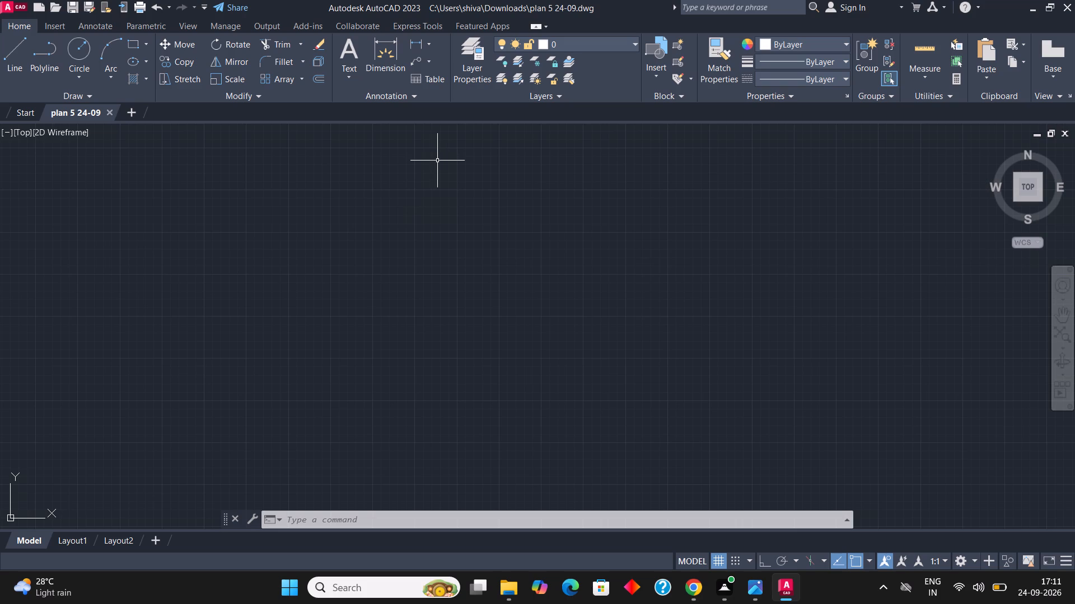
Turn on command log recording for the drawing with LOGFILEON.
{"action": "scroll", "coordinate": [336, 371], "scroll_direction": "down", "scroll_amount": 1}
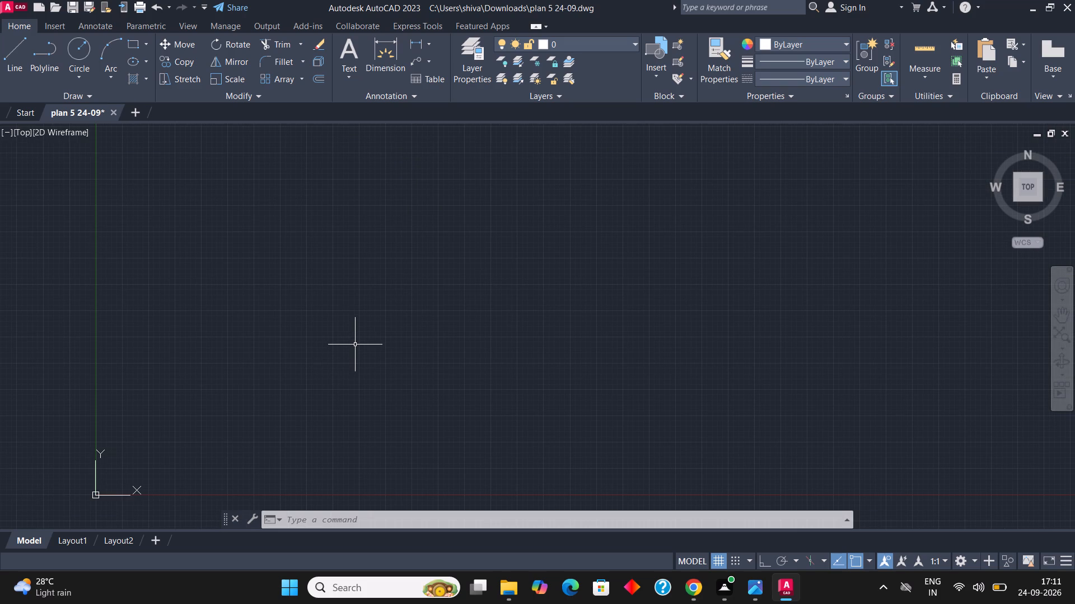
{"action": "type", "text": "log"}
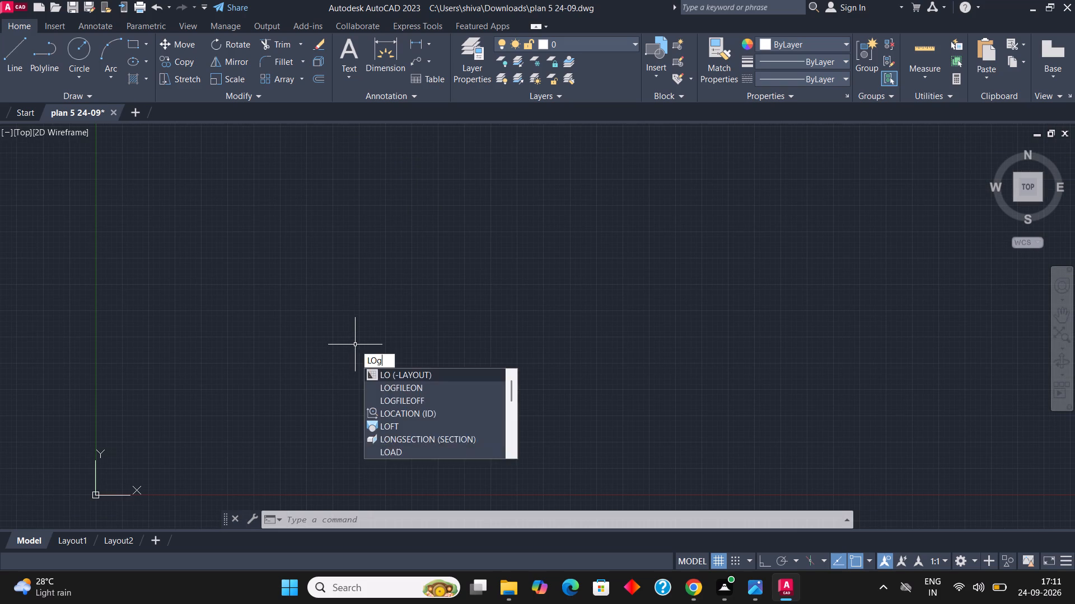
{"action": "left_click", "coordinate": [409, 371]}
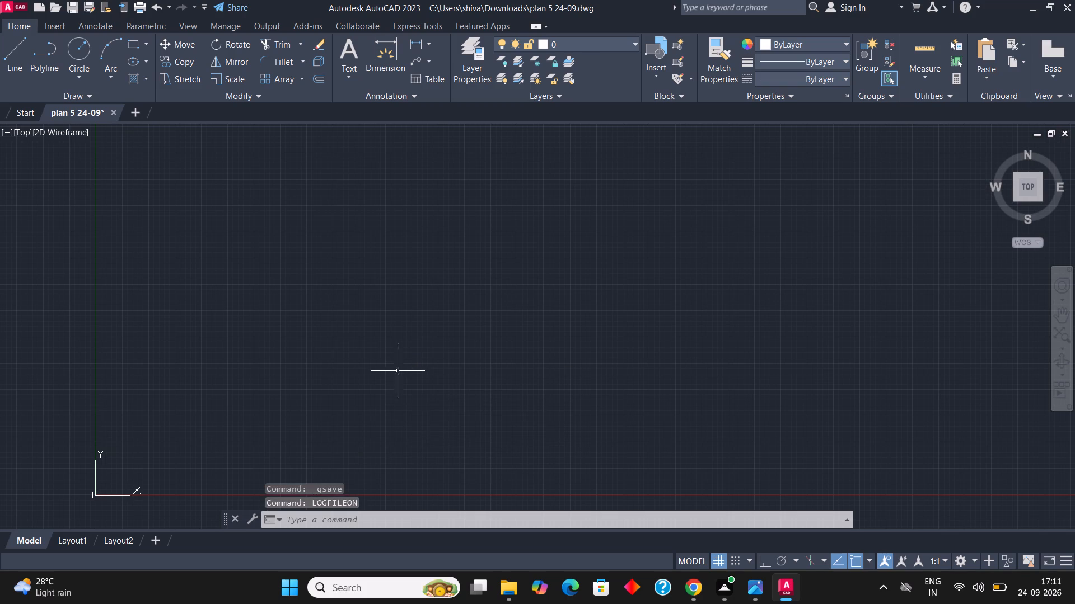
Draw the outline's 24' bottom edge as a horizontal line running right from a freely picked point, with Ortho on.
{"action": "key", "text": "l"}
{"action": "key", "text": "Return"}
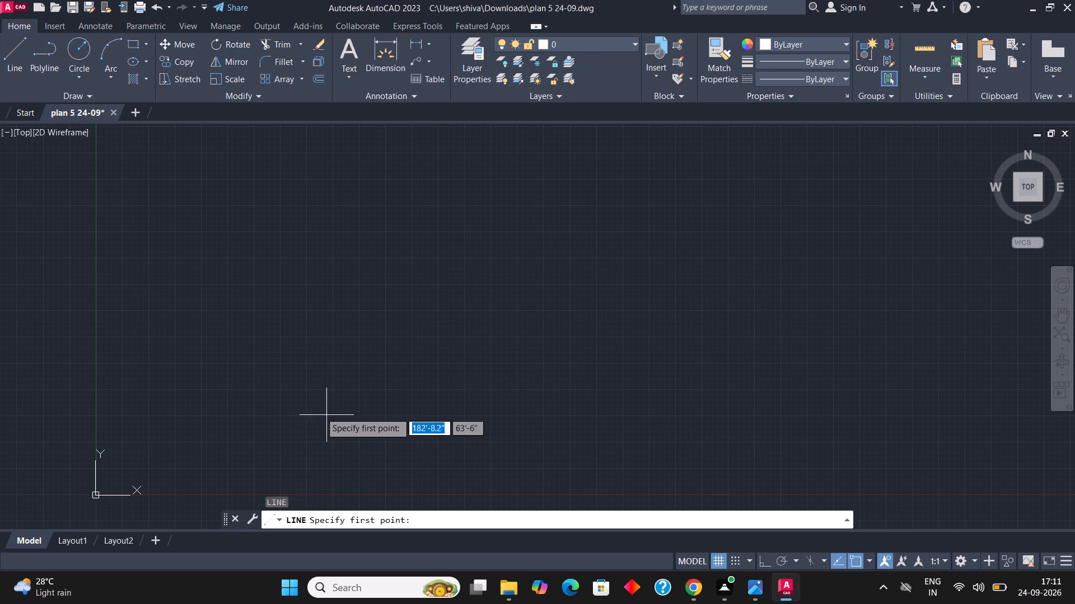
{"action": "left_click", "coordinate": [245, 417]}
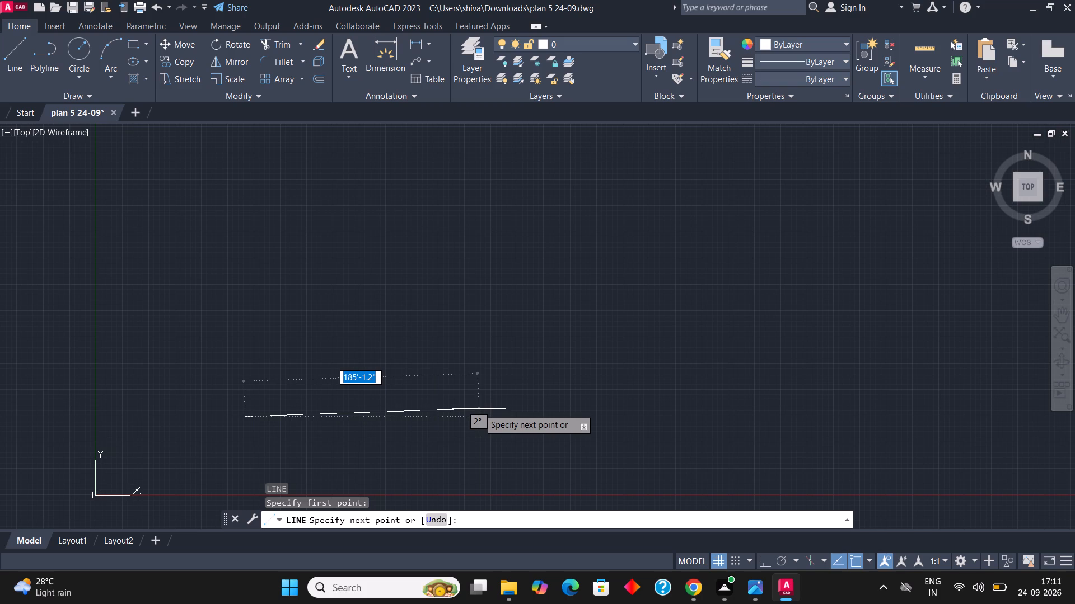
{"action": "key", "text": "F8"}
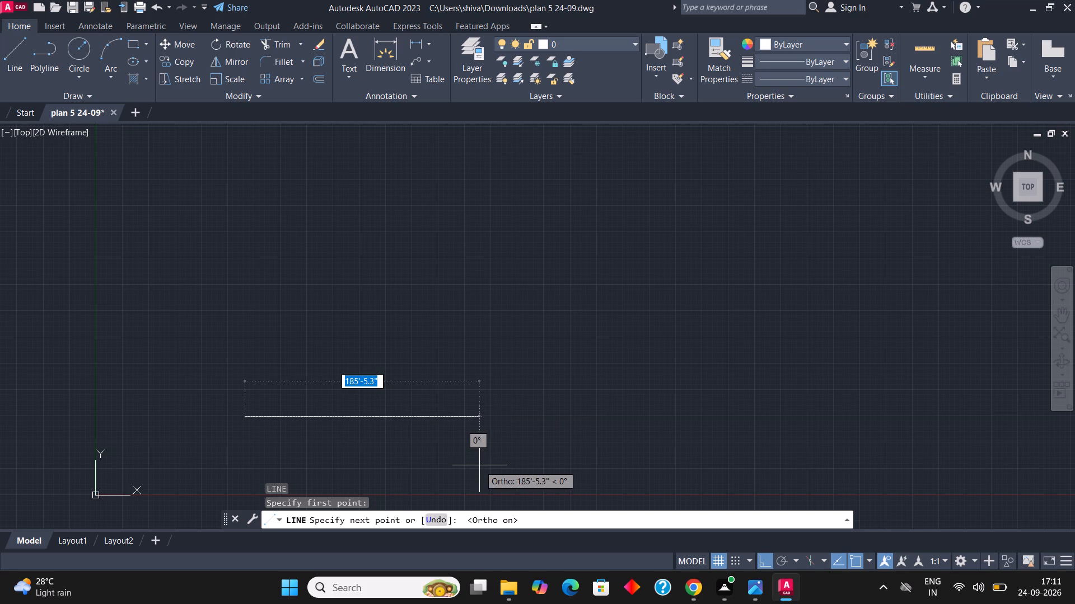
{"action": "type", "text": "24"}
{"action": "key", "text": "apostrophe"}
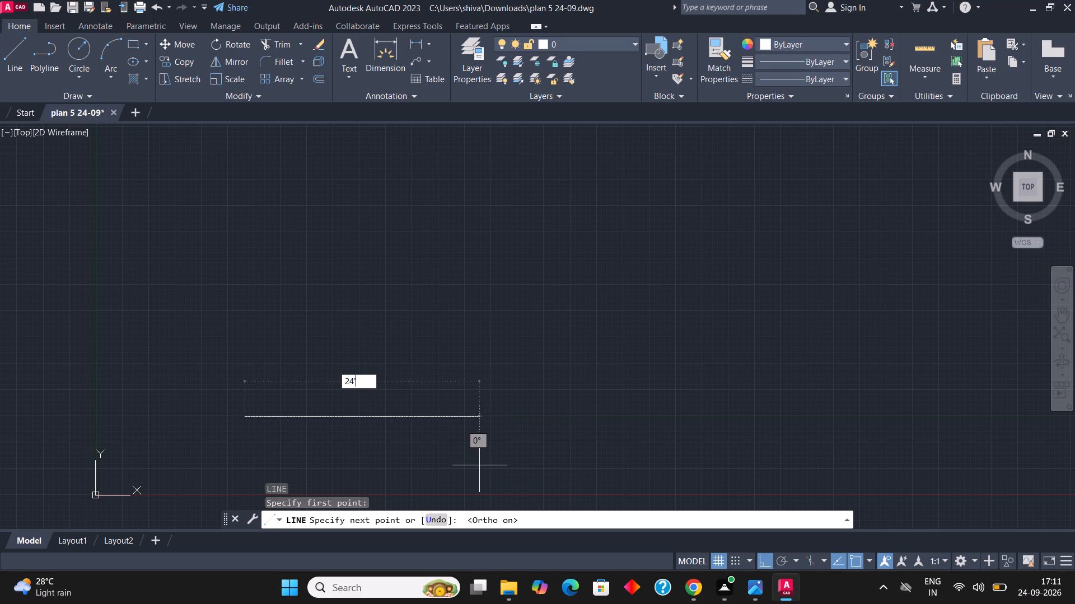
{"action": "key", "text": "Return"}
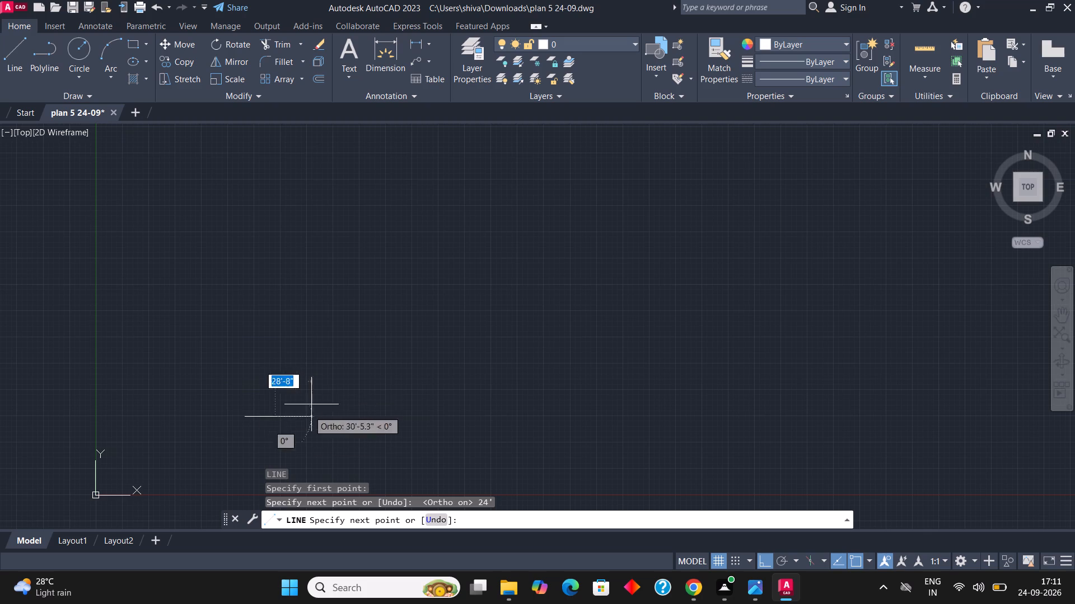
Continue the line 40' straight up from the bottom edge's right end to form the outline's right side.
{"action": "scroll", "coordinate": [203, 386], "scroll_direction": "up", "scroll_amount": 4}
{"action": "scroll", "coordinate": [335, 308], "scroll_direction": "down", "scroll_amount": 2}
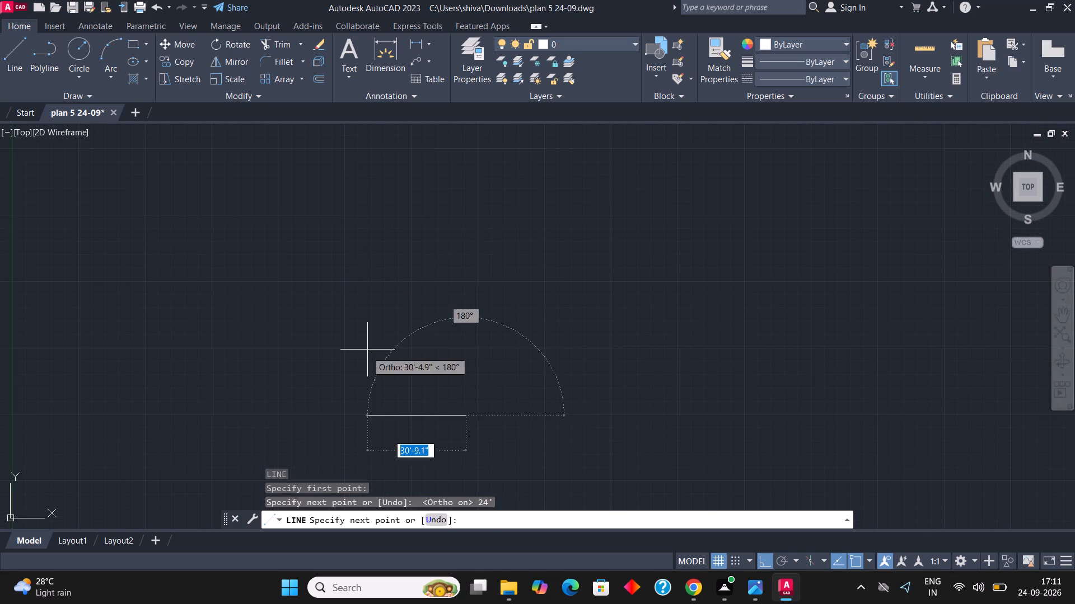
{"action": "scroll", "coordinate": [340, 415], "scroll_direction": "up", "scroll_amount": 4}
{"action": "scroll", "coordinate": [270, 364], "scroll_direction": "down", "scroll_amount": 1}
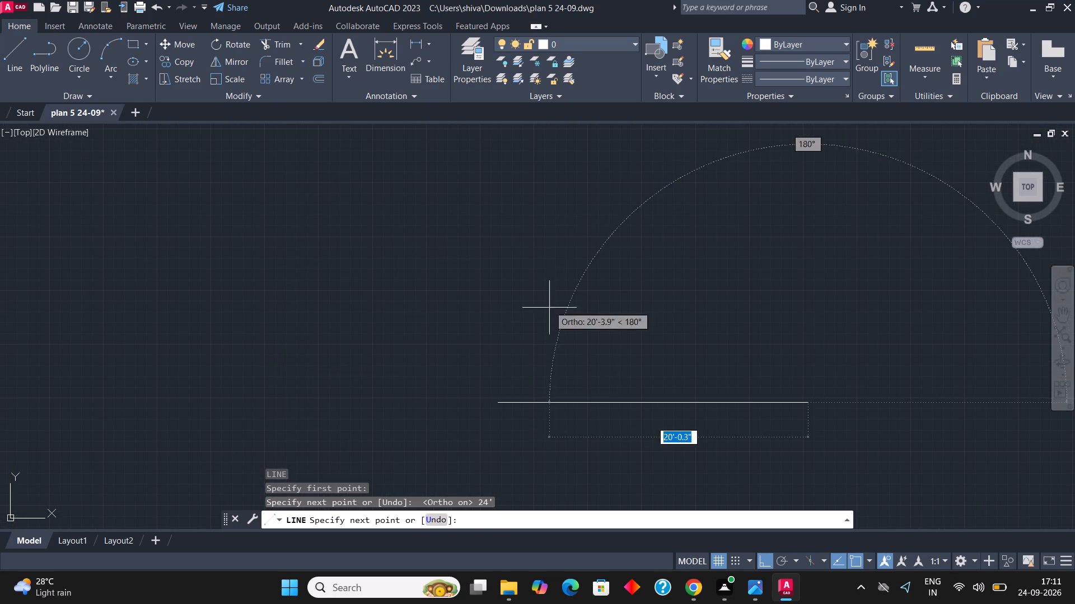
{"action": "scroll", "coordinate": [339, 347], "scroll_direction": "down", "scroll_amount": 1}
{"action": "scroll", "coordinate": [562, 276], "scroll_direction": "down", "scroll_amount": 2}
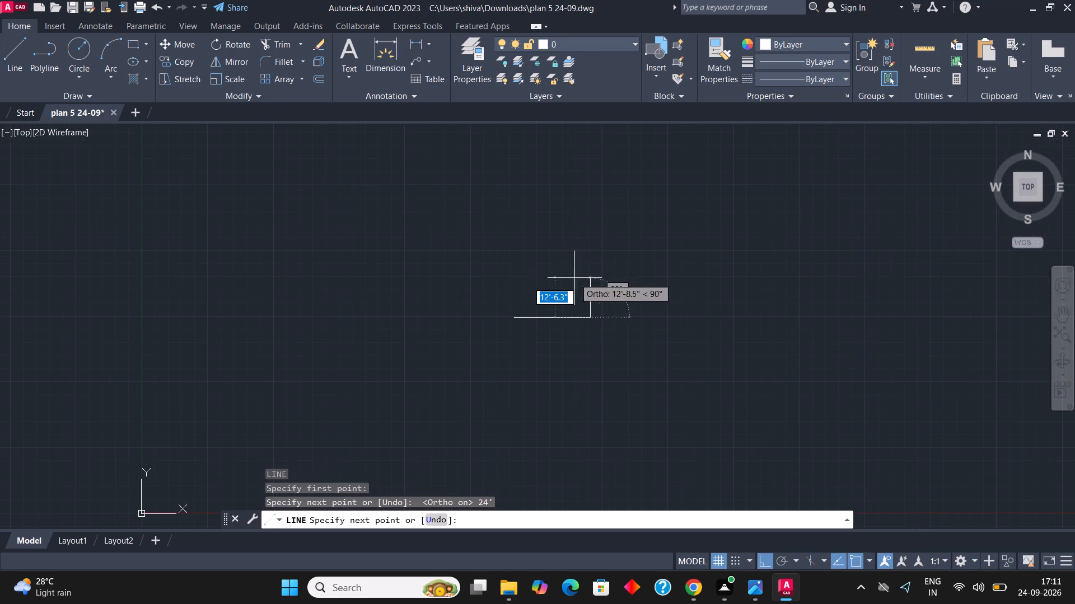
{"action": "scroll", "coordinate": [597, 250], "scroll_direction": "up", "scroll_amount": 2}
{"action": "scroll", "coordinate": [554, 279], "scroll_direction": "up", "scroll_amount": 2}
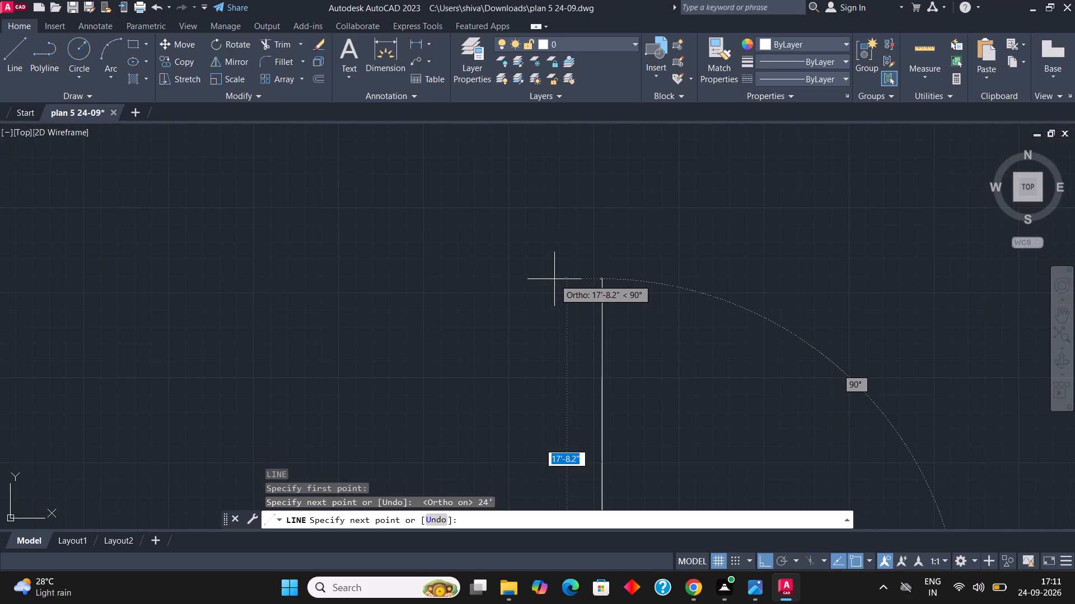
{"action": "type", "text": "40"}
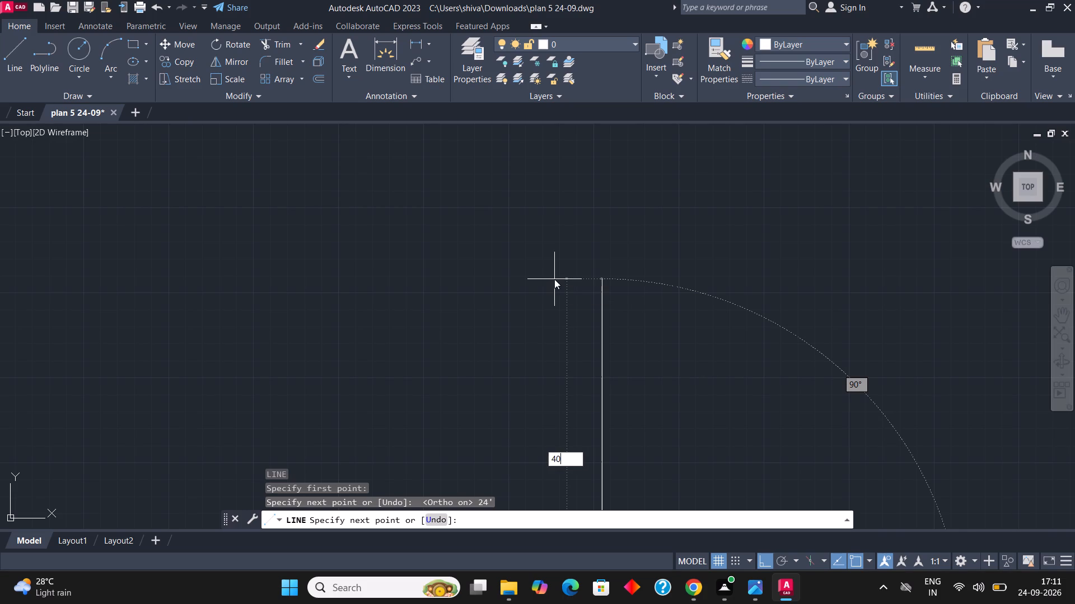
{"action": "key", "text": "apostrophe"}
{"action": "key", "text": "Return"}
Complete the rectangular outline with a top edge aligned to the starting corner and a left side back down to it.
{"action": "scroll", "coordinate": [554, 279], "scroll_direction": "down", "scroll_amount": 2}
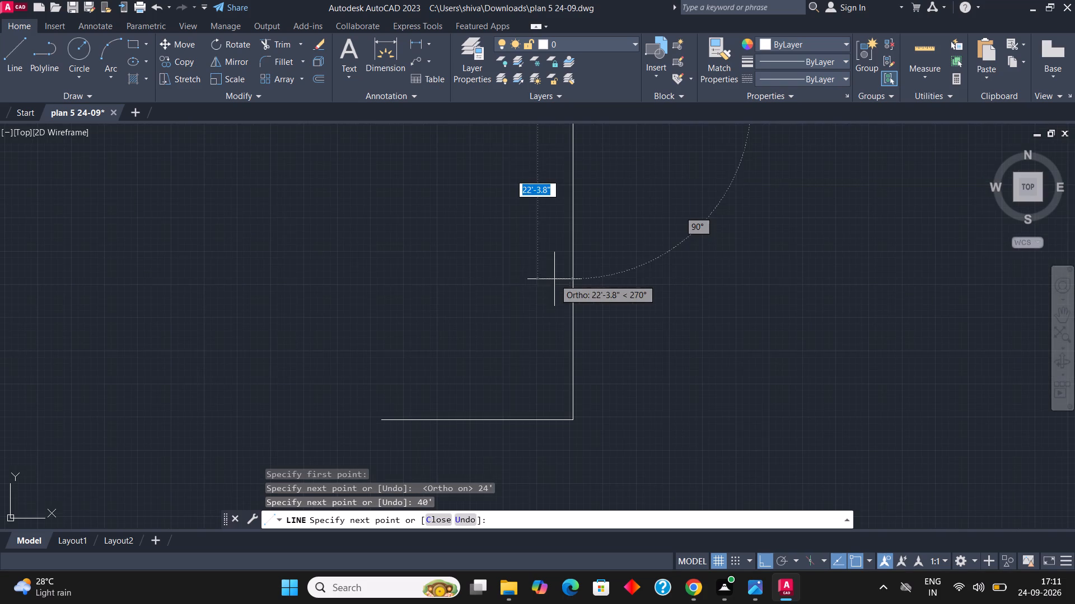
{"action": "scroll", "coordinate": [378, 300], "scroll_direction": "down", "scroll_amount": 1}
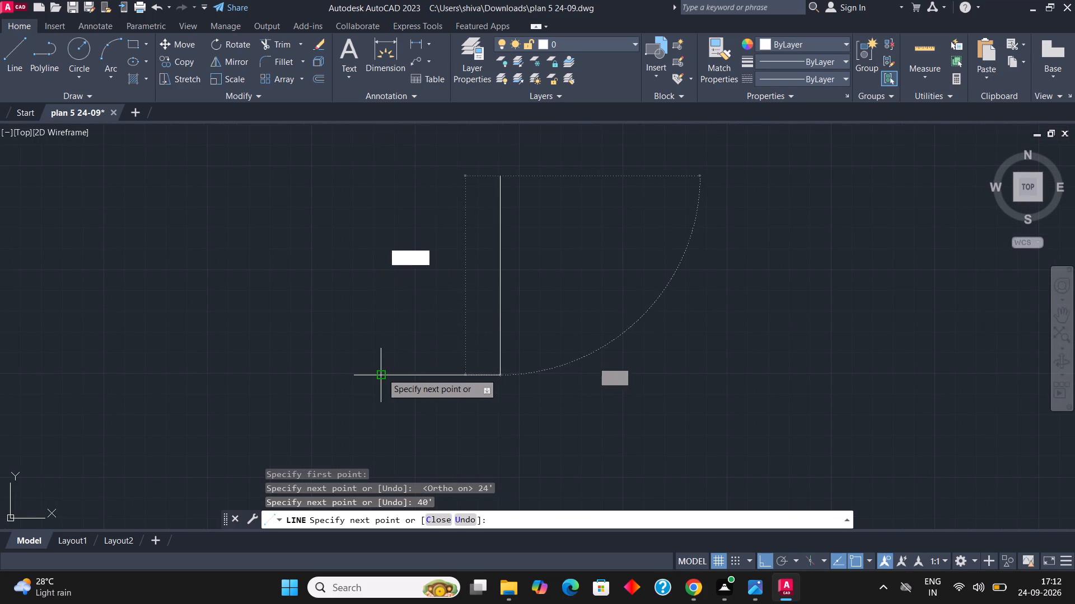
{"action": "left_click", "coordinate": [378, 174]}
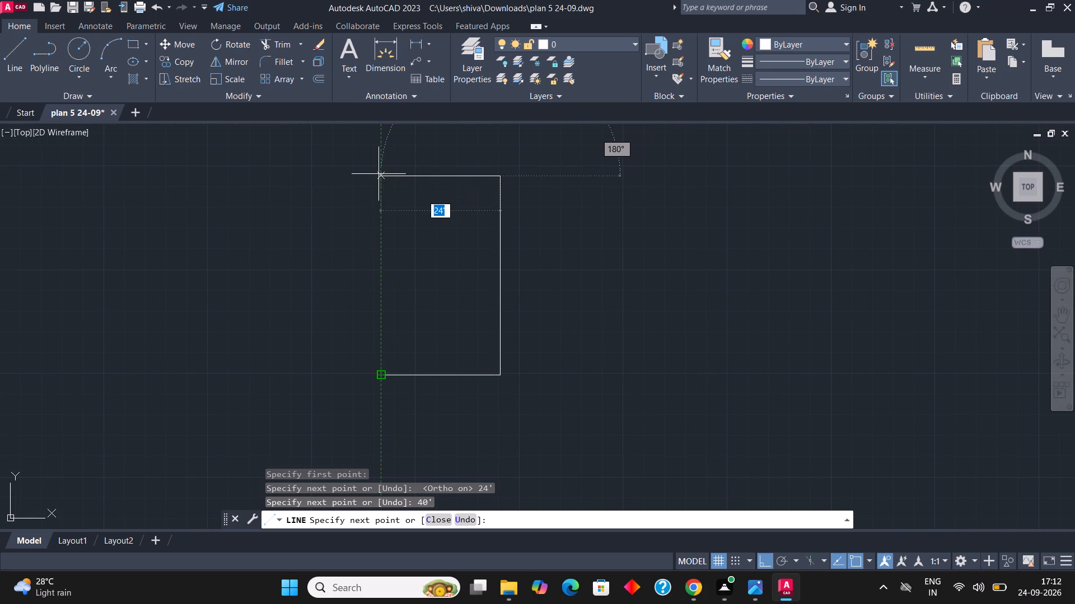
{"action": "left_click", "coordinate": [379, 376]}
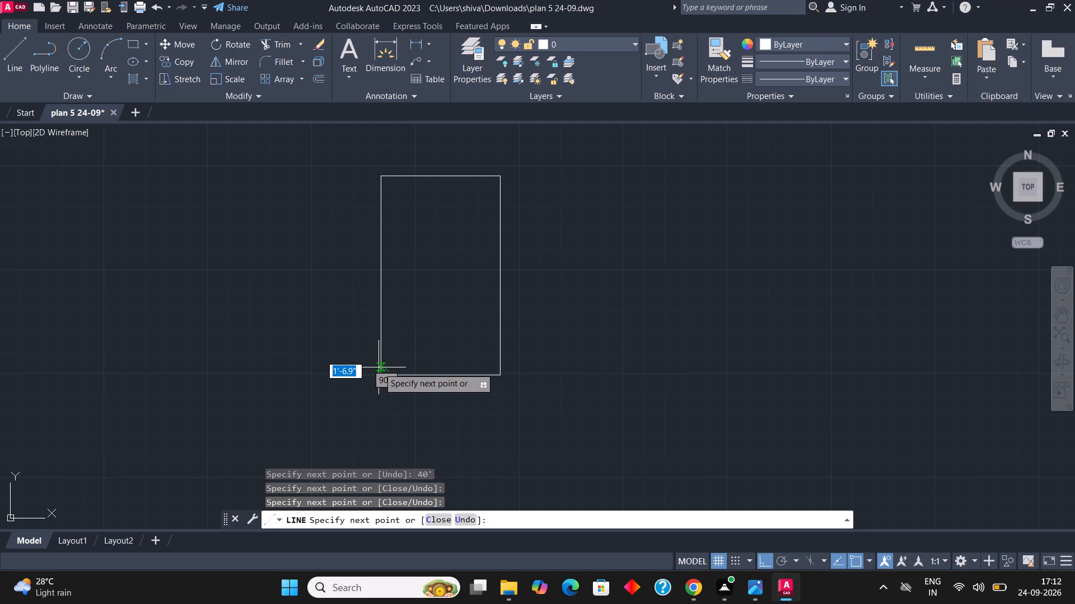
{"action": "key", "text": "Escape"}
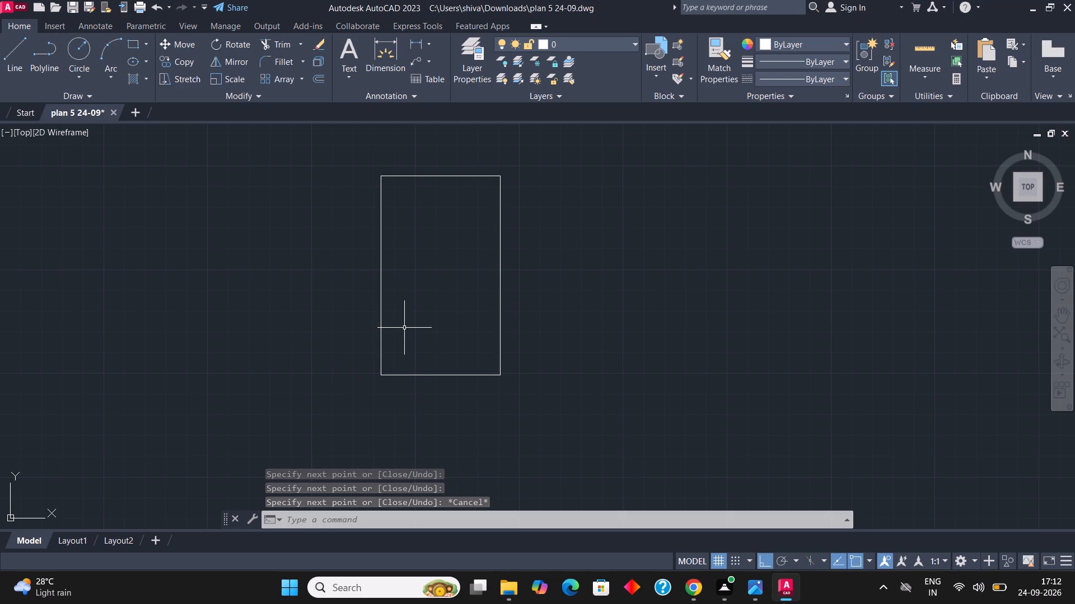
Offset the outline's top edge and left side 9" inward to form the inner wall faces.
{"action": "scroll", "coordinate": [450, 334], "scroll_direction": "down", "scroll_amount": 1}
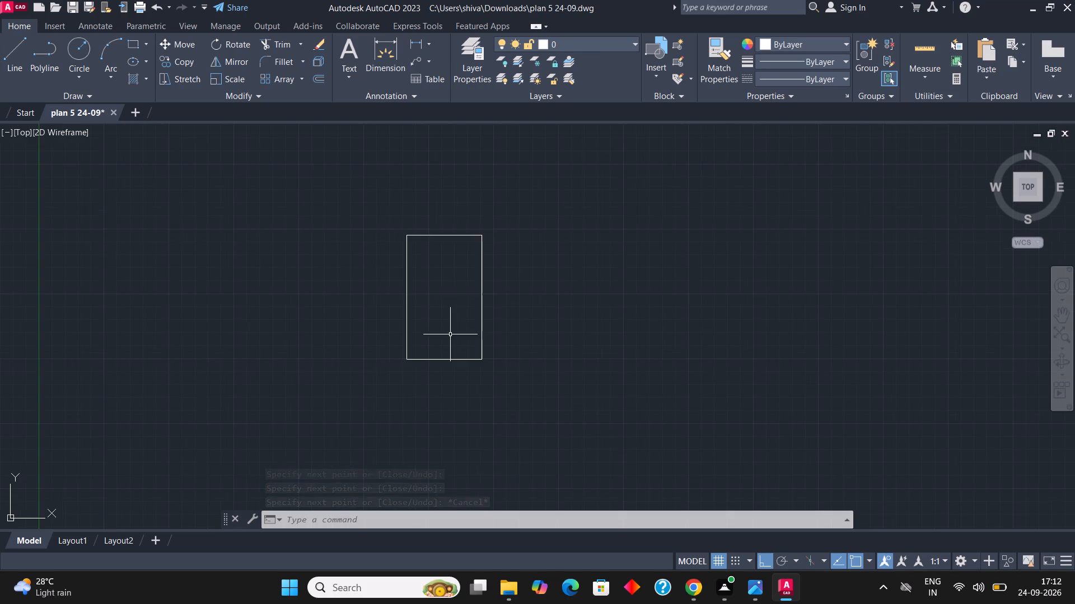
{"action": "scroll", "coordinate": [435, 195], "scroll_direction": "up", "scroll_amount": 2}
{"action": "scroll", "coordinate": [489, 313], "scroll_direction": "up", "scroll_amount": 1}
{"action": "scroll", "coordinate": [511, 207], "scroll_direction": "down", "scroll_amount": 2}
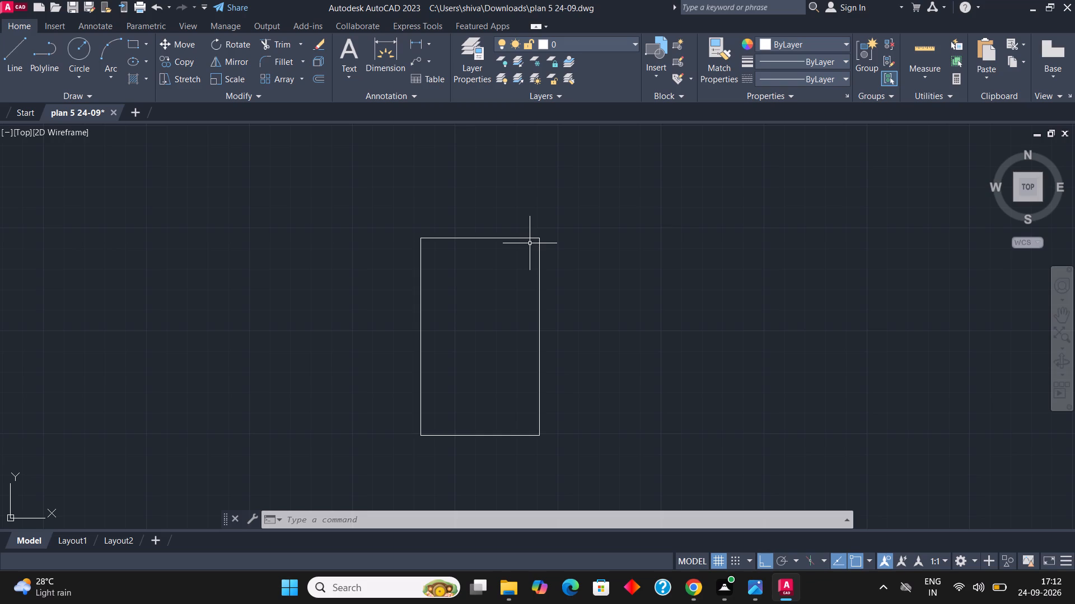
{"action": "left_click", "coordinate": [525, 249]}
{"action": "left_click", "coordinate": [501, 214]}
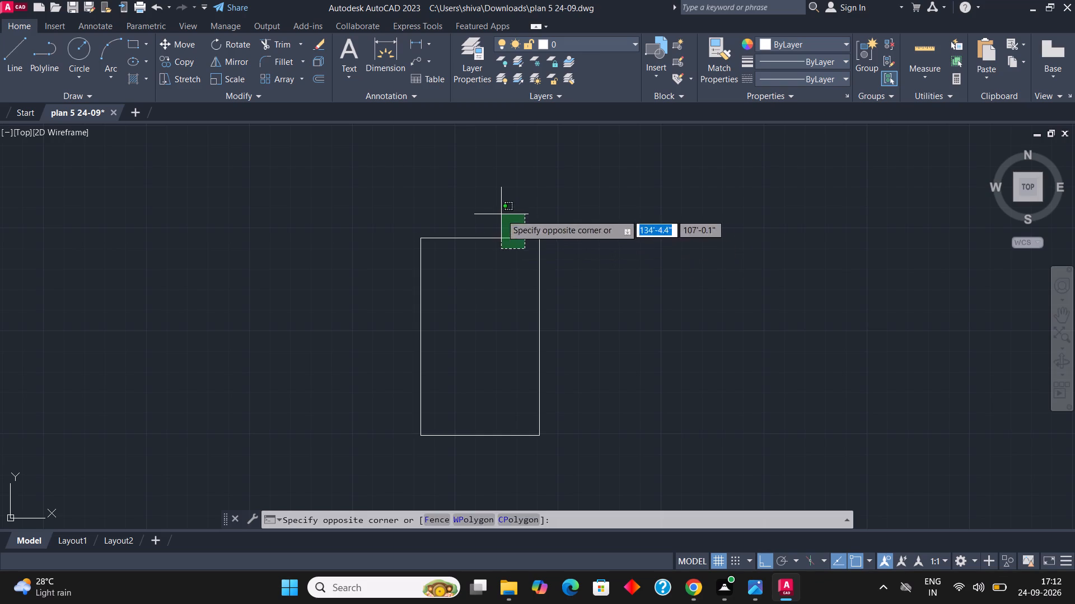
{"action": "left_click", "coordinate": [328, 79]}
{"action": "left_click", "coordinate": [321, 80]}
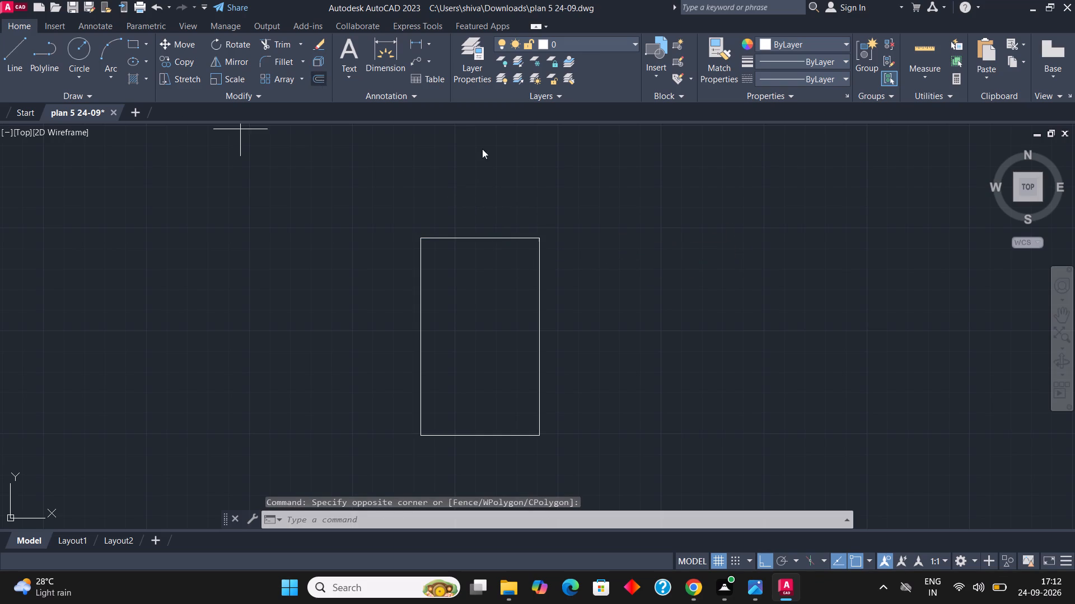
{"action": "scroll", "coordinate": [518, 252], "scroll_direction": "up", "scroll_amount": 2}
{"action": "key", "text": "9"}
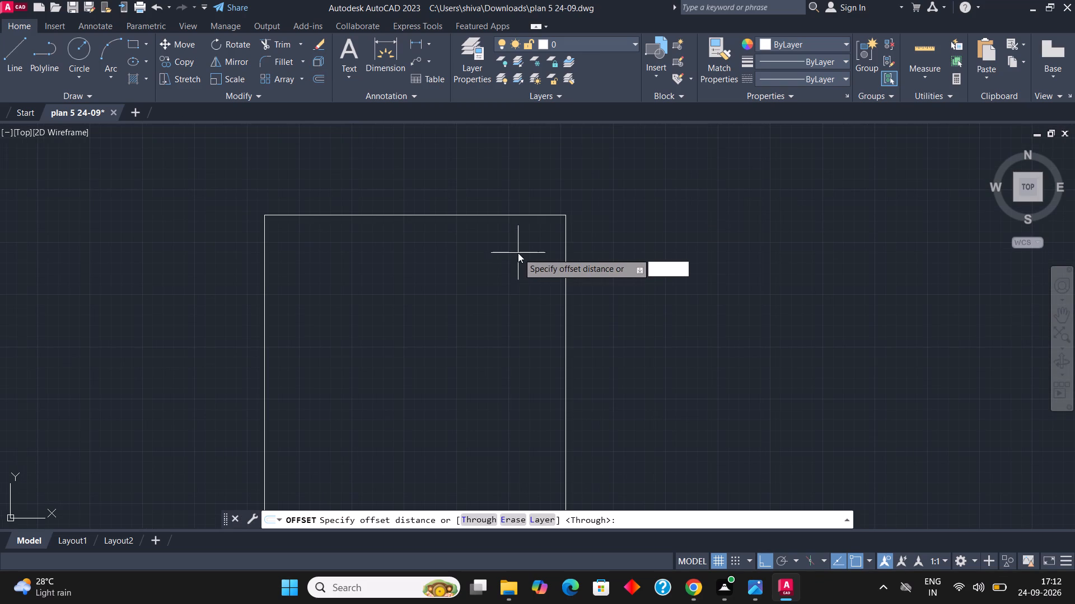
{"action": "key", "text": "shift+quotedbl"}
{"action": "key", "text": "Return"}
{"action": "left_click", "coordinate": [526, 277]}
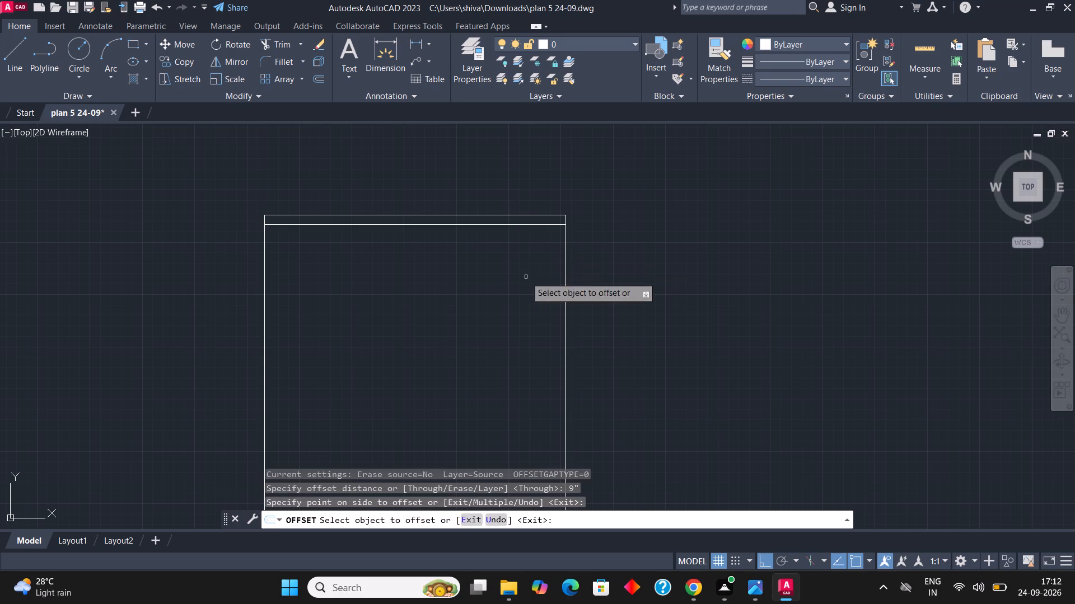
{"action": "left_click", "coordinate": [264, 317]}
{"action": "left_click", "coordinate": [366, 308]}
Offset the outline's bottom edge and right side inward by the same 9" wall thickness.
{"action": "scroll", "coordinate": [311, 185], "scroll_direction": "down", "scroll_amount": 4}
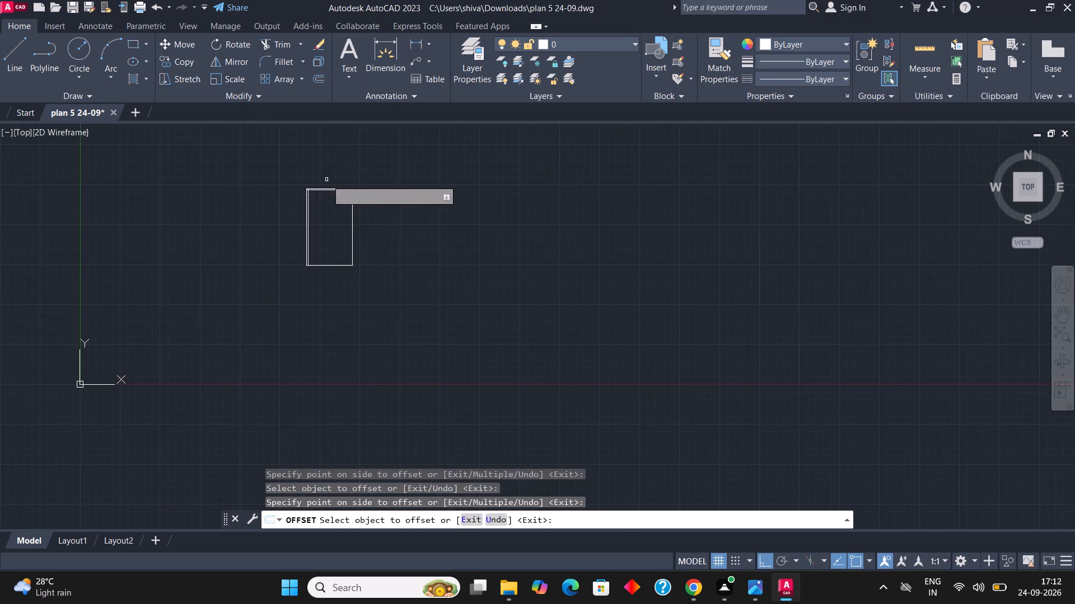
{"action": "scroll", "coordinate": [364, 254], "scroll_direction": "up", "scroll_amount": 3}
{"action": "scroll", "coordinate": [180, 307], "scroll_direction": "up", "scroll_amount": 2}
{"action": "scroll", "coordinate": [506, 384], "scroll_direction": "down", "scroll_amount": 2}
{"action": "scroll", "coordinate": [440, 348], "scroll_direction": "up", "scroll_amount": 2}
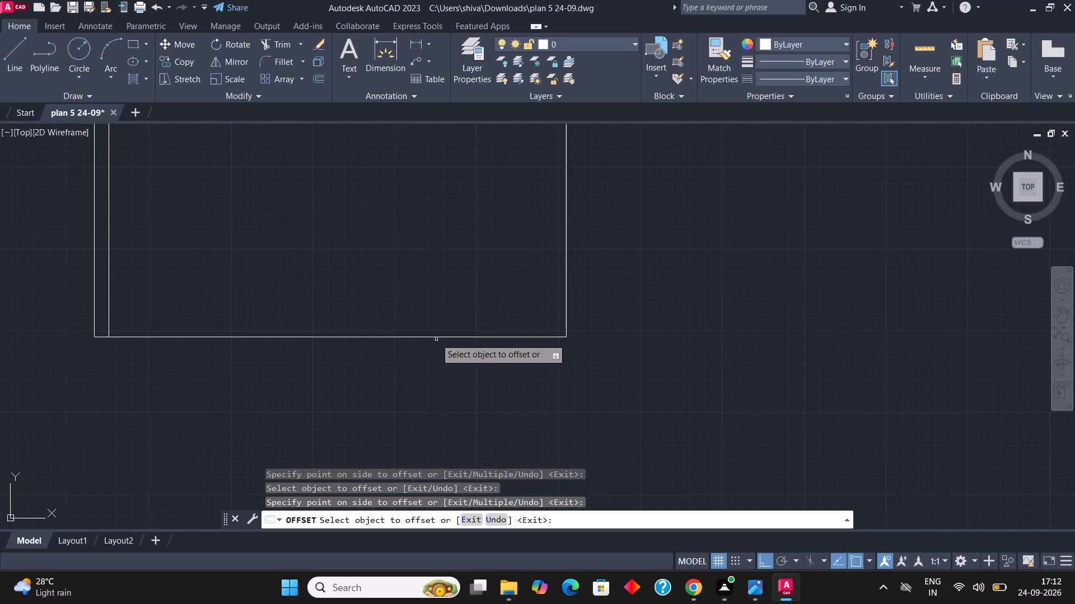
{"action": "left_click", "coordinate": [435, 338]}
{"action": "left_click", "coordinate": [432, 296]}
{"action": "scroll", "coordinate": [446, 388], "scroll_direction": "down", "scroll_amount": 3}
{"action": "scroll", "coordinate": [482, 320], "scroll_direction": "up", "scroll_amount": 2}
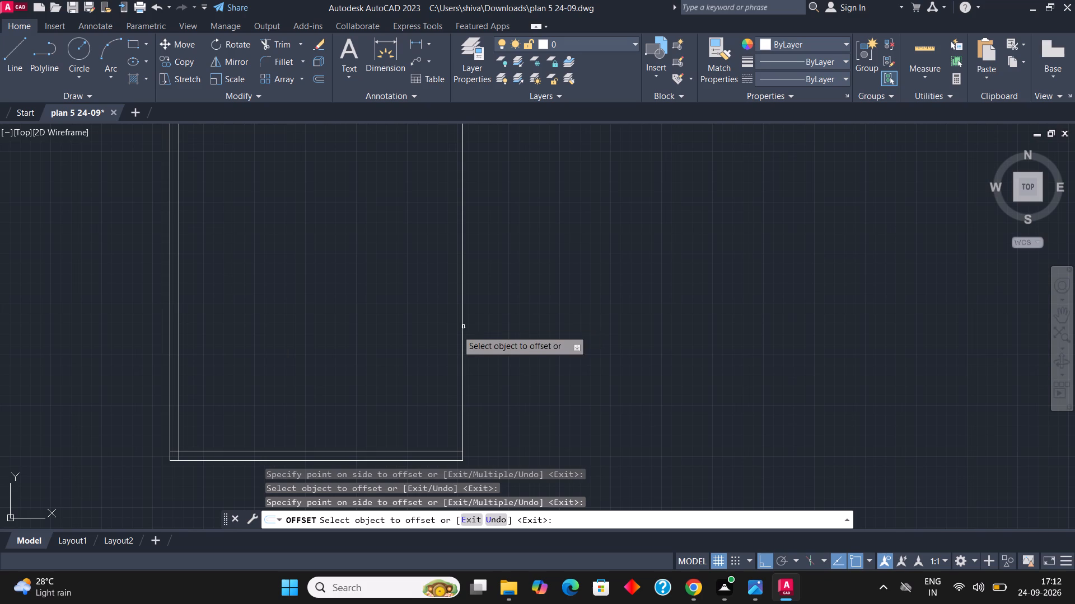
{"action": "left_click", "coordinate": [462, 331]}
{"action": "left_click", "coordinate": [415, 335]}
Offset the inner line of the top wall 3' downward into the plan.
{"action": "scroll", "coordinate": [465, 334], "scroll_direction": "down", "scroll_amount": 3}
{"action": "scroll", "coordinate": [401, 278], "scroll_direction": "up", "scroll_amount": 2}
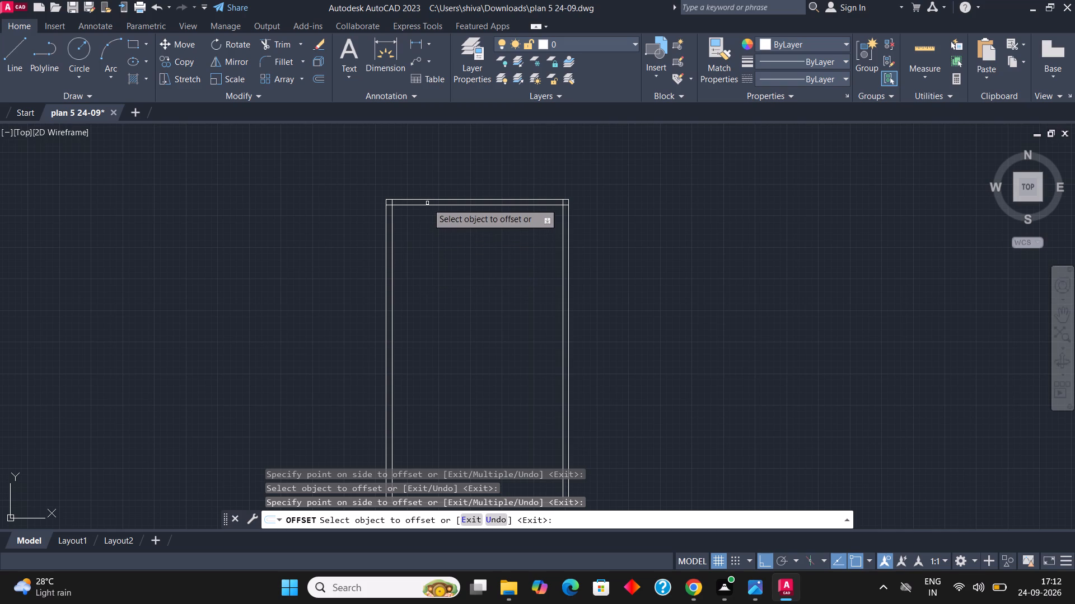
{"action": "scroll", "coordinate": [428, 205], "scroll_direction": "up", "scroll_amount": 1}
{"action": "scroll", "coordinate": [428, 196], "scroll_direction": "down", "scroll_amount": 1}
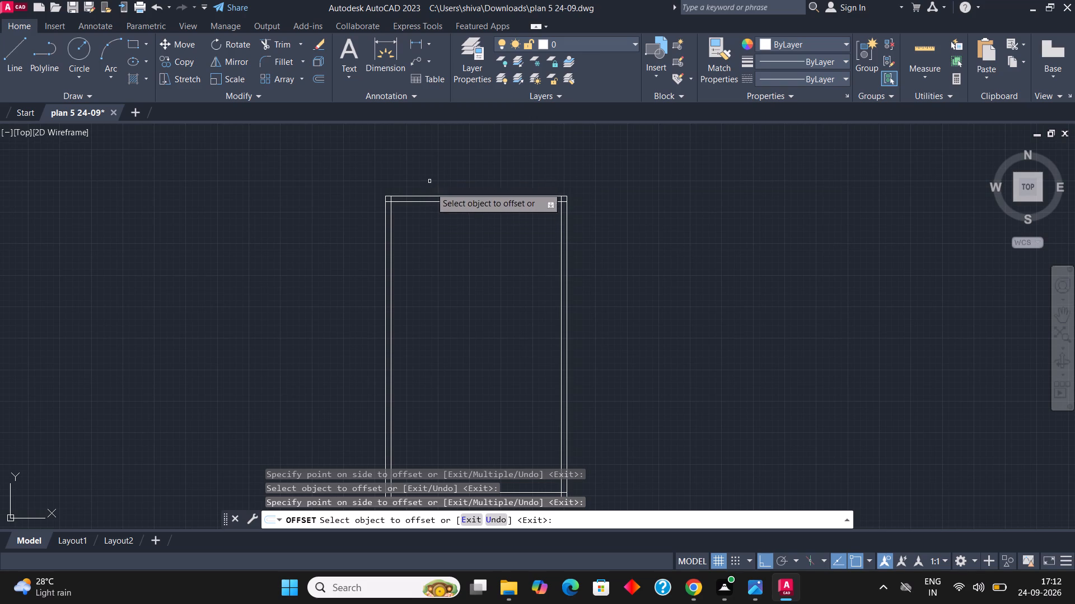
{"action": "scroll", "coordinate": [441, 208], "scroll_direction": "up", "scroll_amount": 2}
{"action": "left_click", "coordinate": [435, 192]}
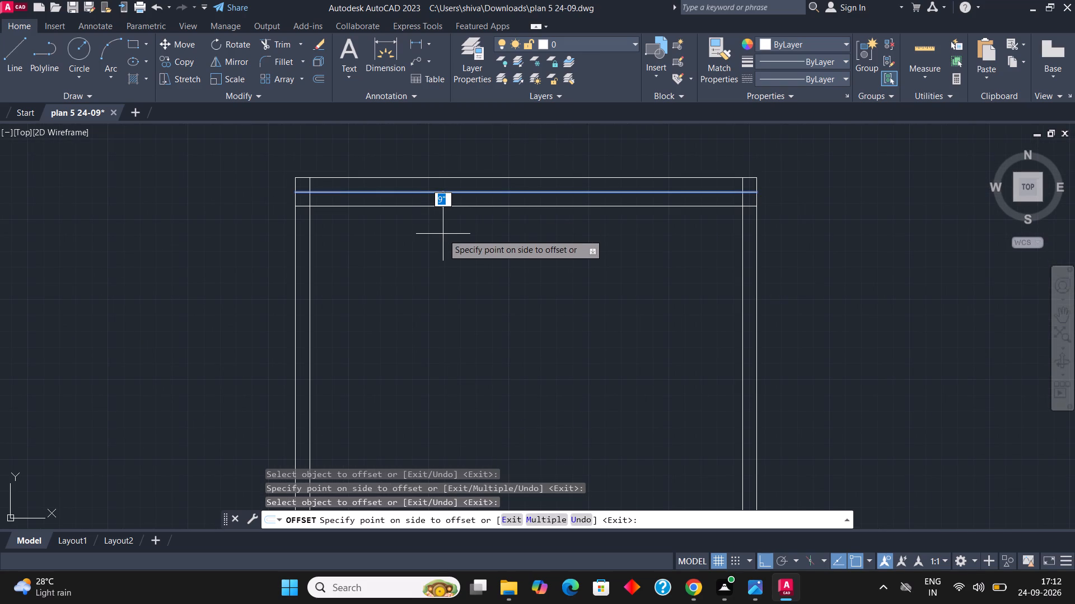
{"action": "key", "text": "3"}
{"action": "key", "text": "apostrophe"}
{"action": "key", "text": "Return"}
Offset the new horizontal line below the top wall 9" downward to give the partition its thickness.
{"action": "scroll", "coordinate": [424, 198], "scroll_direction": "down", "scroll_amount": 1}
{"action": "scroll", "coordinate": [448, 245], "scroll_direction": "up", "scroll_amount": 1}
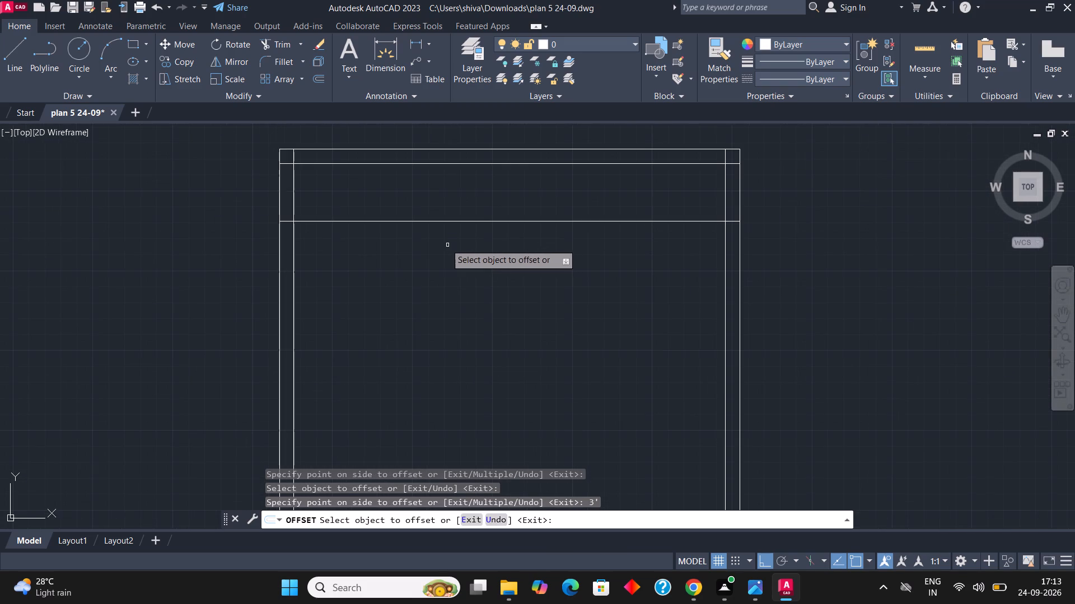
{"action": "scroll", "coordinate": [418, 225], "scroll_direction": "down", "scroll_amount": 3}
{"action": "scroll", "coordinate": [419, 225], "scroll_direction": "up", "scroll_amount": 3}
{"action": "left_click", "coordinate": [424, 221]}
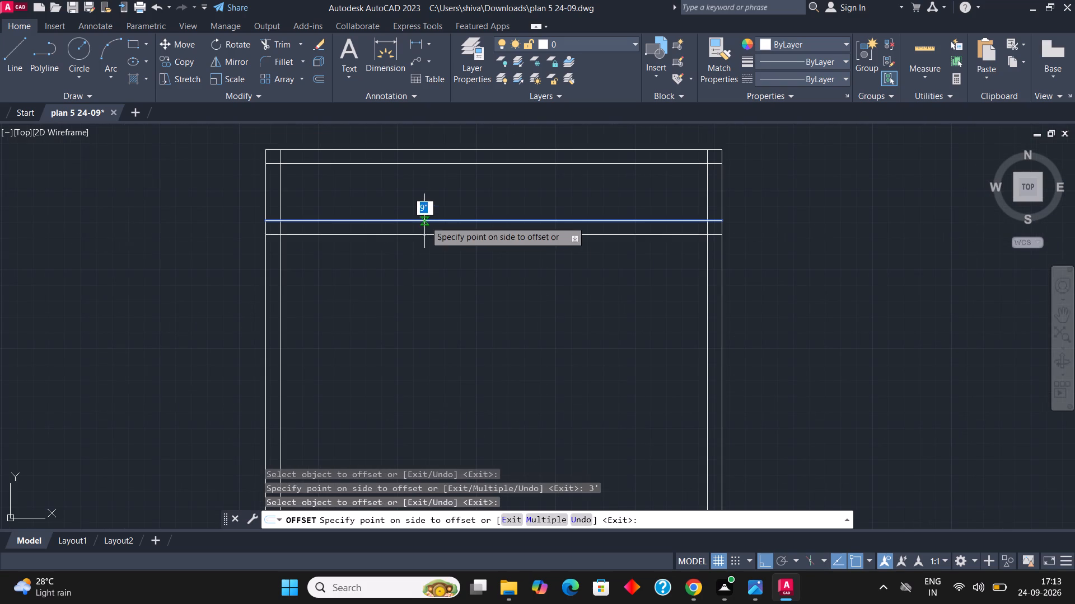
{"action": "left_click", "coordinate": [433, 239]}
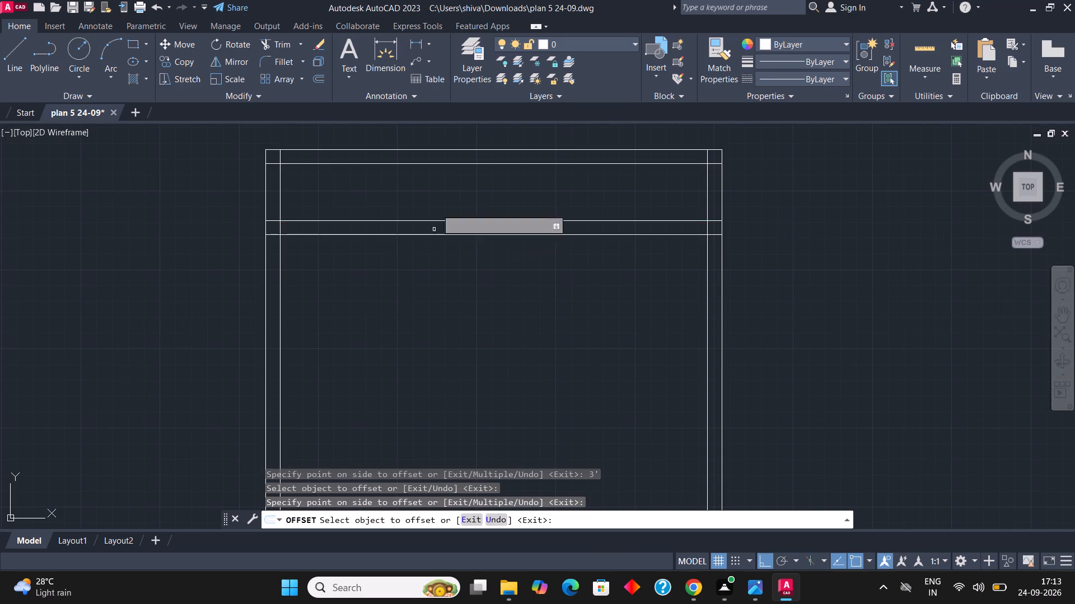
Offset the inner line of the right wall 4'6" to the left, into the plan.
{"action": "scroll", "coordinate": [431, 182], "scroll_direction": "down", "scroll_amount": 2}
{"action": "scroll", "coordinate": [419, 218], "scroll_direction": "up", "scroll_amount": 3}
{"action": "scroll", "coordinate": [385, 243], "scroll_direction": "down", "scroll_amount": 2}
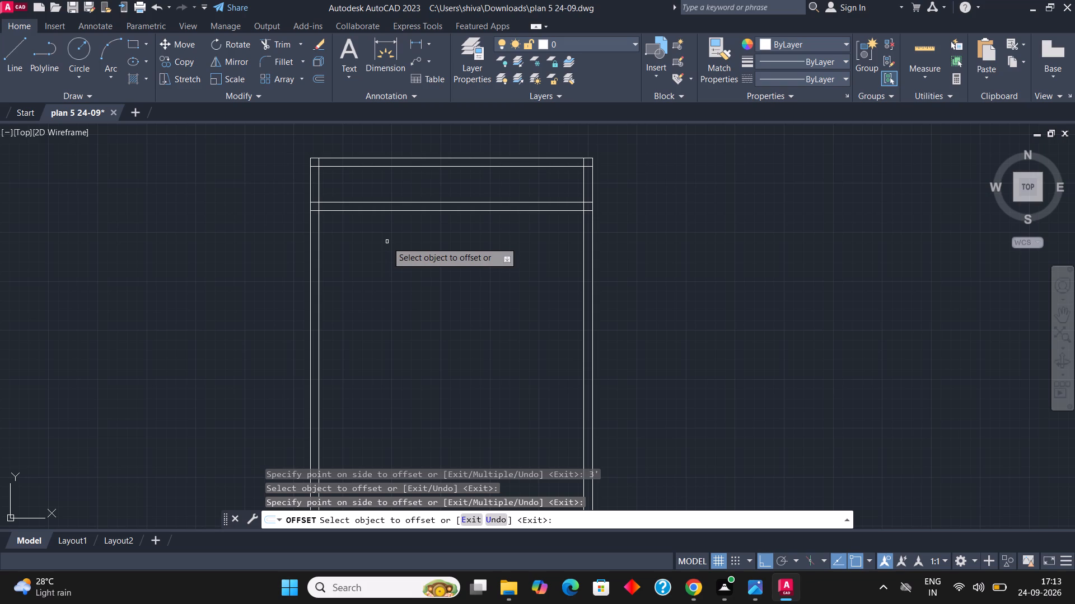
{"action": "left_click", "coordinate": [584, 246]}
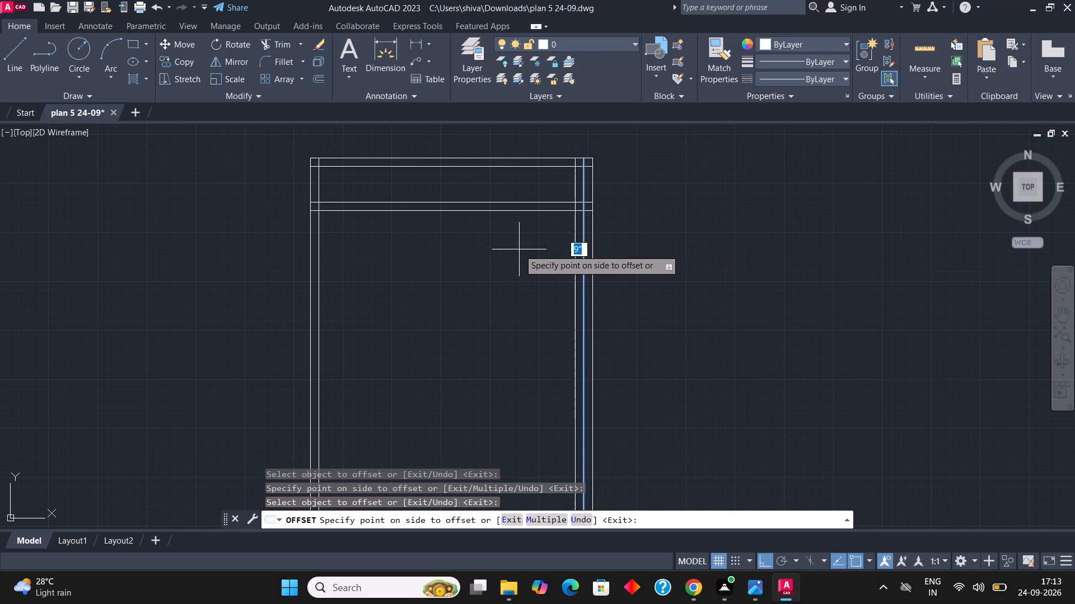
{"action": "key", "text": "4"}
{"action": "type", "text": "'6"}
{"action": "key", "text": "shift+quotedbl"}
{"action": "key", "text": "shift+Return"}
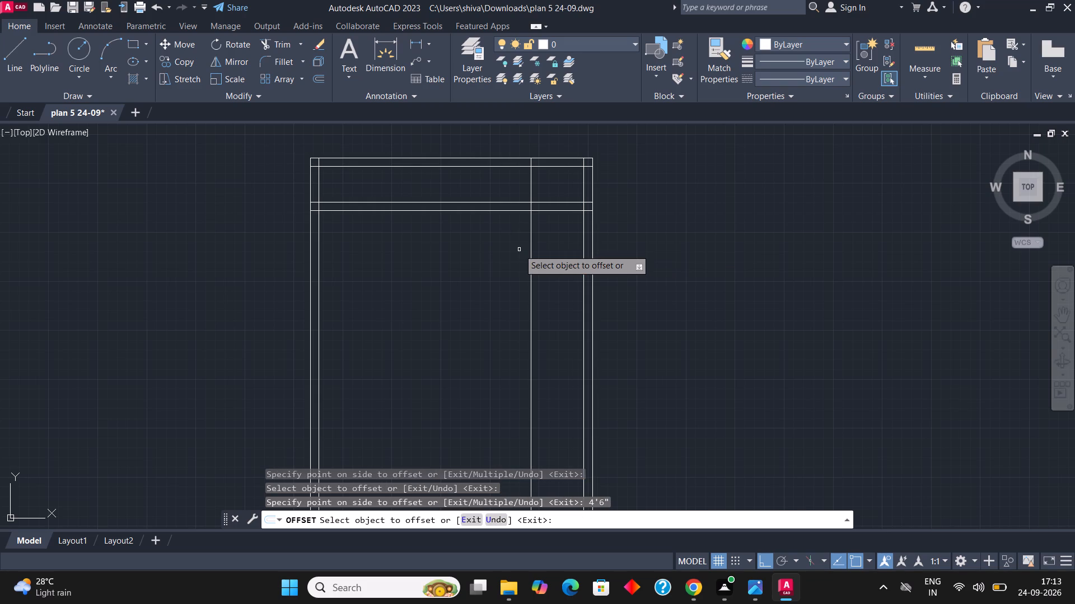
Offset the new vertical line beside the right wall 9" to the left to give the partition its thickness.
{"action": "left_click", "coordinate": [531, 247]}
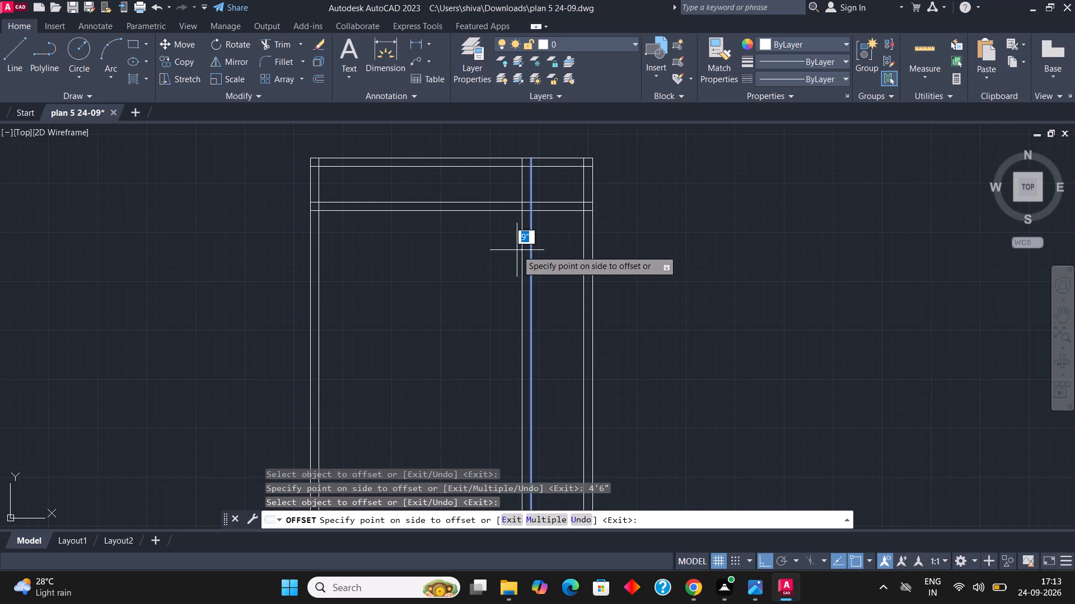
{"action": "left_click", "coordinate": [517, 250]}
{"action": "scroll", "coordinate": [537, 176], "scroll_direction": "down", "scroll_amount": 2}
{"action": "scroll", "coordinate": [536, 177], "scroll_direction": "up", "scroll_amount": 3}
{"action": "key", "text": "Escape"}
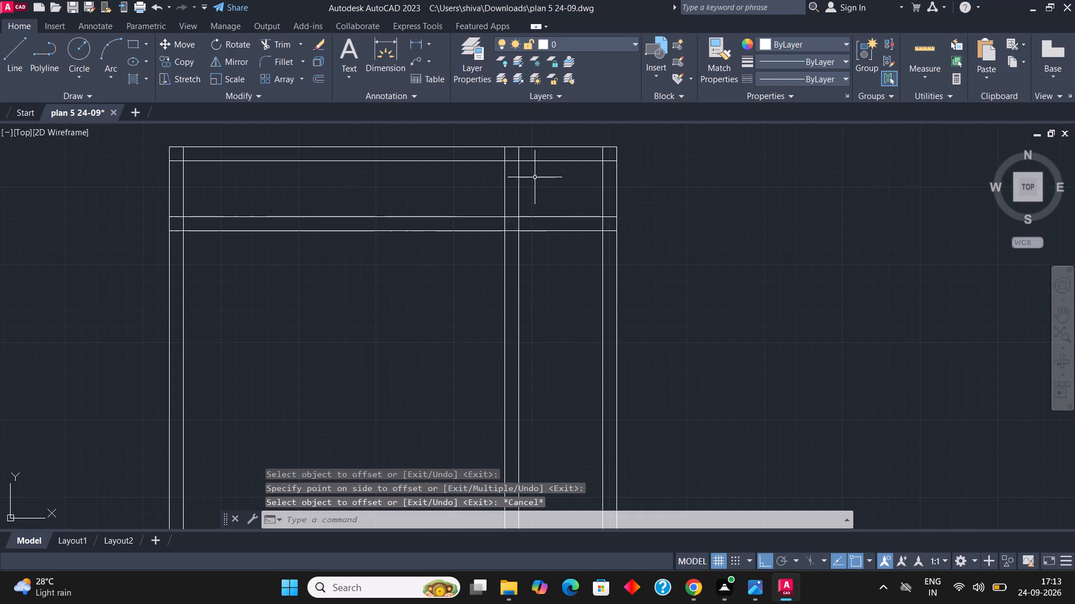
{"action": "key", "text": "Escape"}
Trim the horizontal and vertical partition lines where they run past their shared corner, including the overlap inside the corner.
{"action": "type", "text": "tr"}
{"action": "key", "text": "Return"}
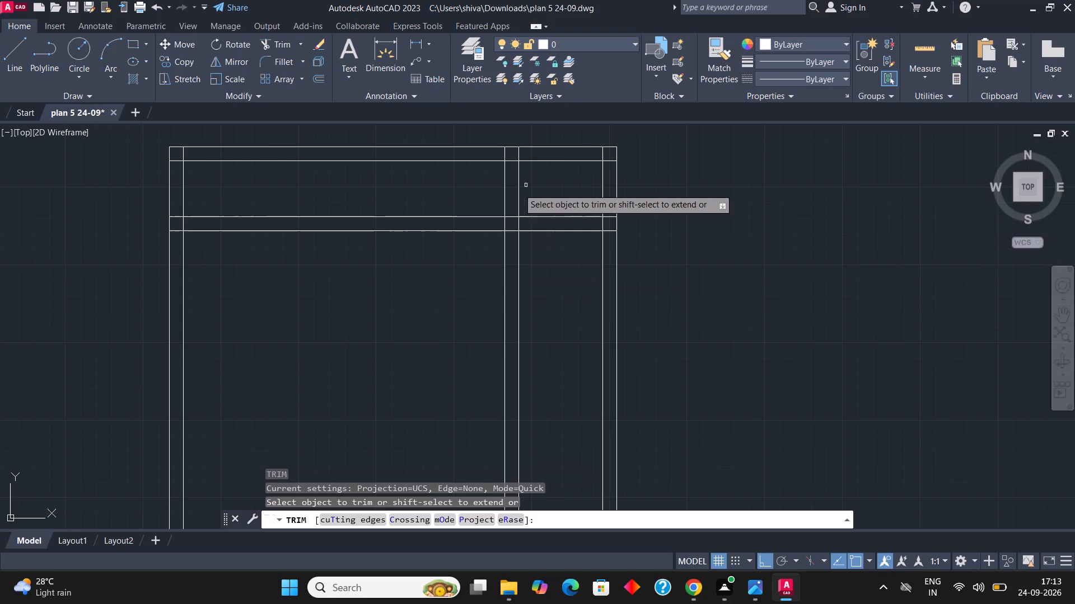
{"action": "left_click", "coordinate": [494, 188]}
{"action": "left_click", "coordinate": [559, 200]}
{"action": "left_click_drag", "start_coordinate": [558, 213], "coordinate": [557, 222]}
{"action": "left_click", "coordinate": [553, 249]}
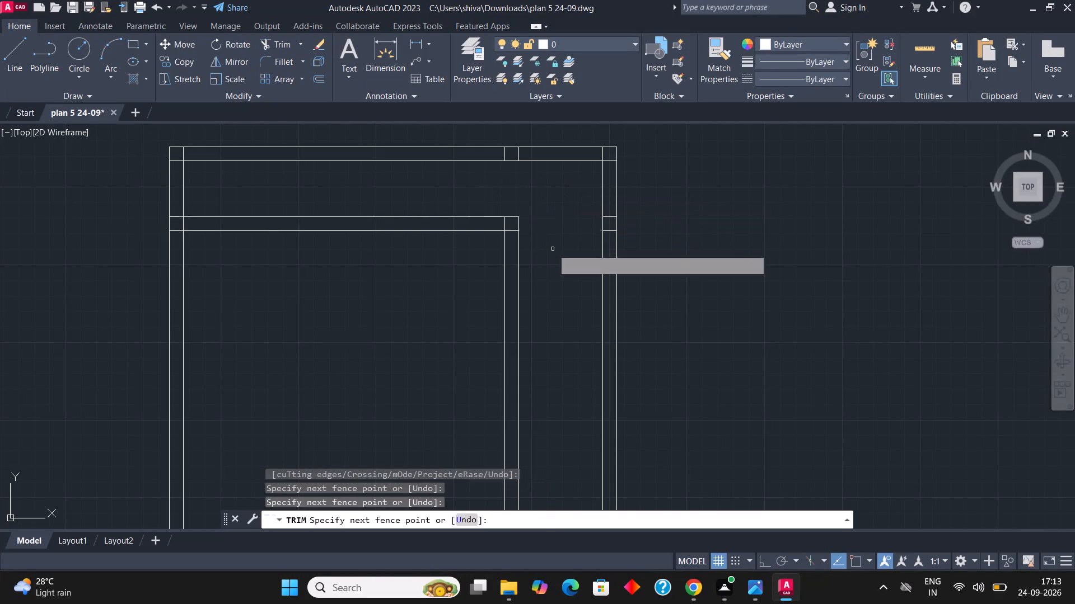
{"action": "scroll", "coordinate": [530, 229], "scroll_direction": "up", "scroll_amount": 2}
{"action": "left_click", "coordinate": [483, 238]}
{"action": "left_click", "coordinate": [450, 223]}
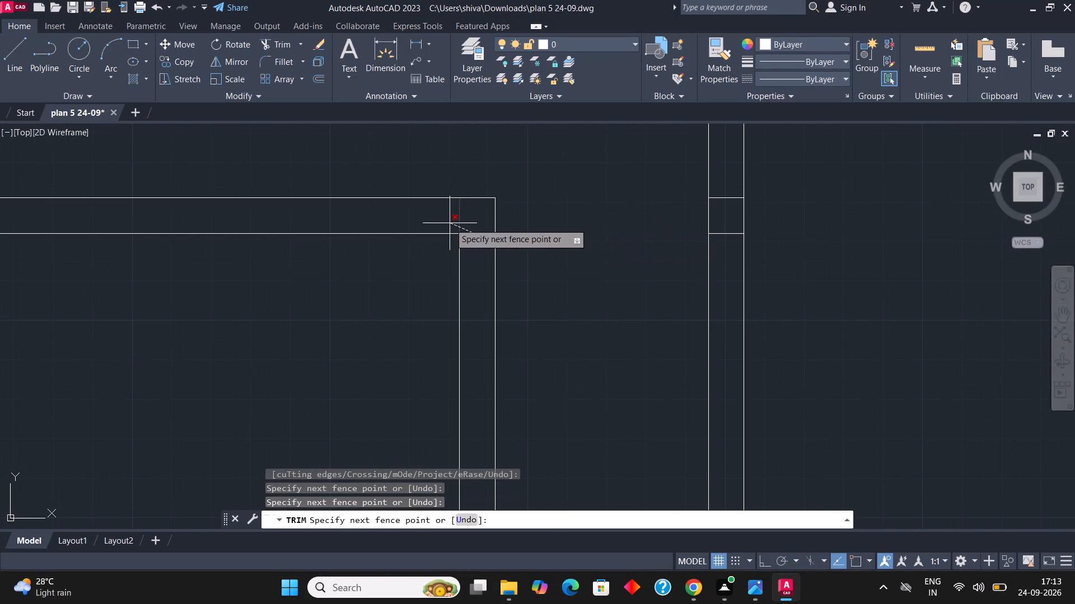
Trim the leftover partition stubs inside the right and top walls and the crossing inner lines at the top-right wall corner.
{"action": "scroll", "coordinate": [564, 284], "scroll_direction": "down", "scroll_amount": 2}
{"action": "scroll", "coordinate": [616, 245], "scroll_direction": "up", "scroll_amount": 4}
{"action": "left_click", "coordinate": [632, 244]}
{"action": "left_click", "coordinate": [649, 370]}
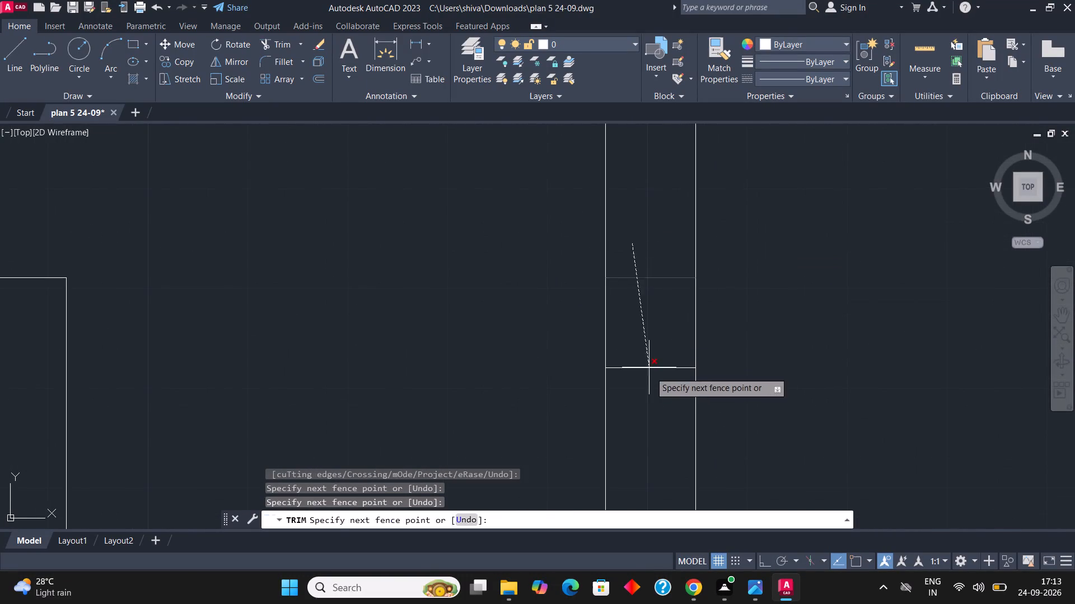
{"action": "scroll", "coordinate": [650, 375], "scroll_direction": "down", "scroll_amount": 3}
{"action": "scroll", "coordinate": [635, 253], "scroll_direction": "up", "scroll_amount": 3}
{"action": "left_click", "coordinate": [633, 246]}
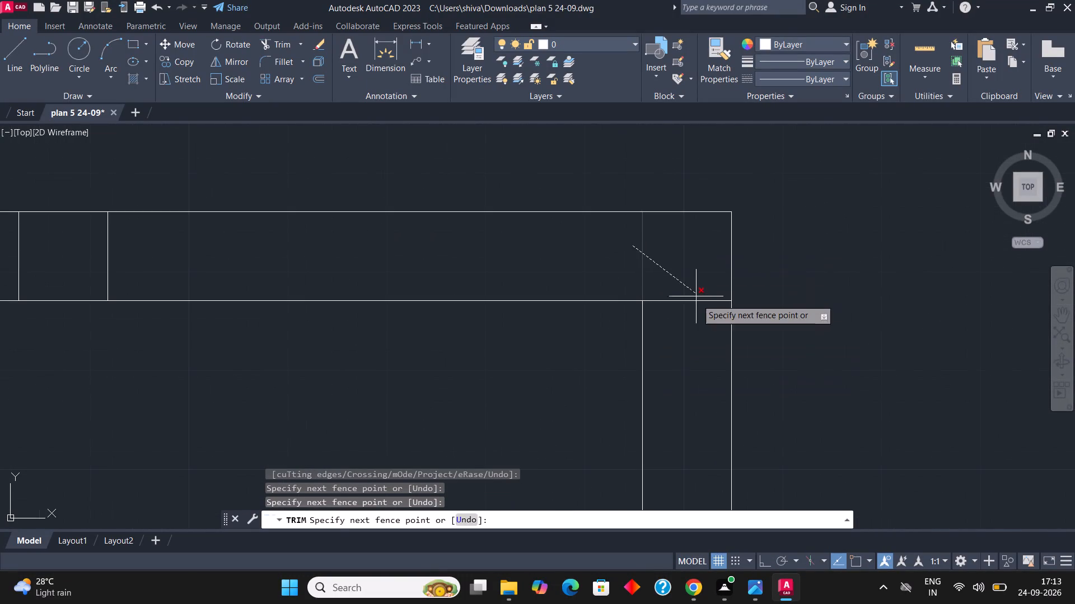
{"action": "left_click", "coordinate": [693, 320]}
{"action": "scroll", "coordinate": [690, 287], "scroll_direction": "down", "scroll_amount": 3}
{"action": "scroll", "coordinate": [554, 301], "scroll_direction": "up", "scroll_amount": 4}
{"action": "left_click_drag", "start_coordinate": [539, 195], "coordinate": [523, 200]}
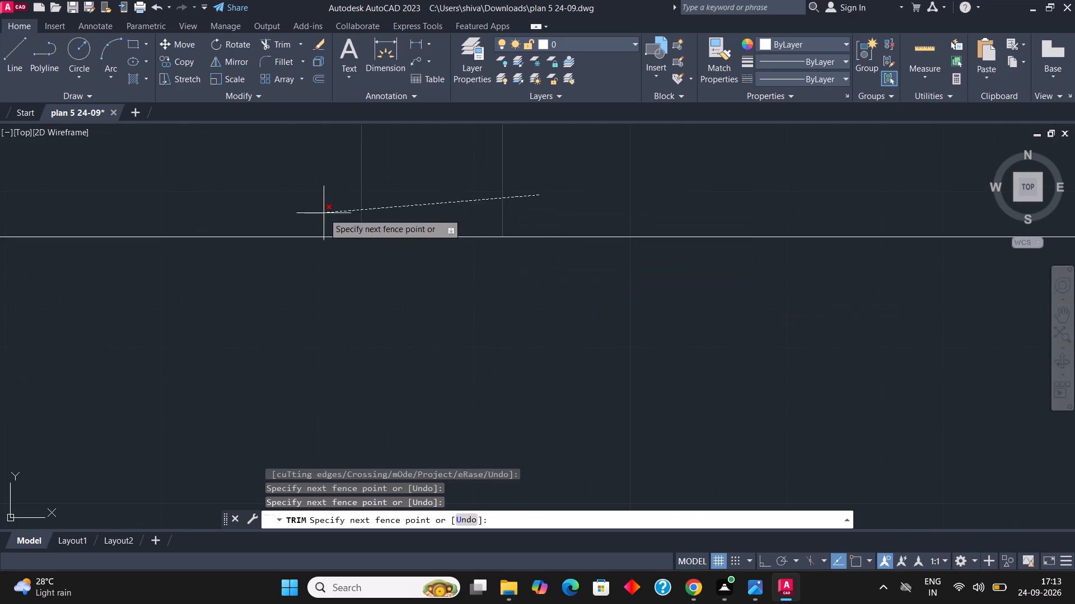
{"action": "left_click", "coordinate": [324, 213]}
Trim the lines crossing the left wall at the top-left corner and open the junction between the horizontal partition and that wall.
{"action": "scroll", "coordinate": [530, 213], "scroll_direction": "down", "scroll_amount": 5}
{"action": "scroll", "coordinate": [235, 228], "scroll_direction": "up", "scroll_amount": 1}
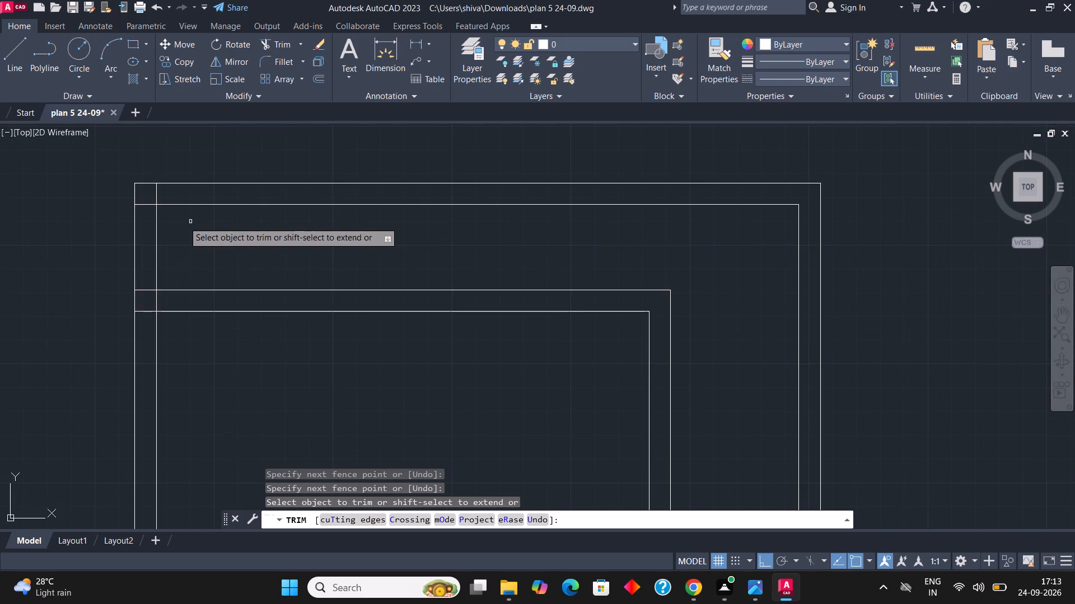
{"action": "scroll", "coordinate": [180, 220], "scroll_direction": "up", "scroll_amount": 3}
{"action": "scroll", "coordinate": [258, 201], "scroll_direction": "down", "scroll_amount": 2}
{"action": "left_click", "coordinate": [169, 157]}
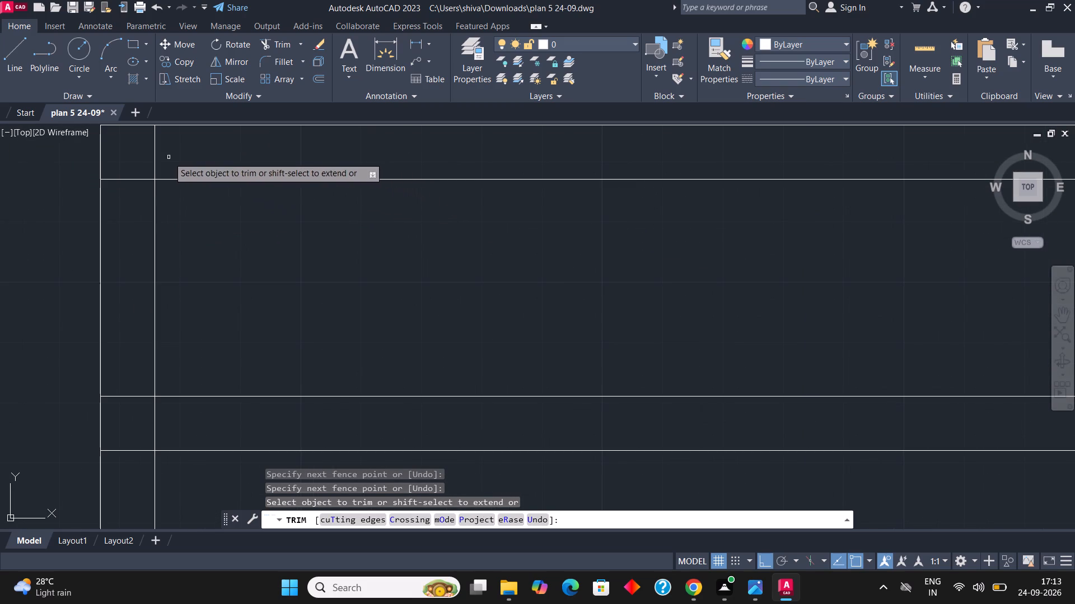
{"action": "left_click", "coordinate": [124, 194]}
{"action": "left_click", "coordinate": [122, 387]}
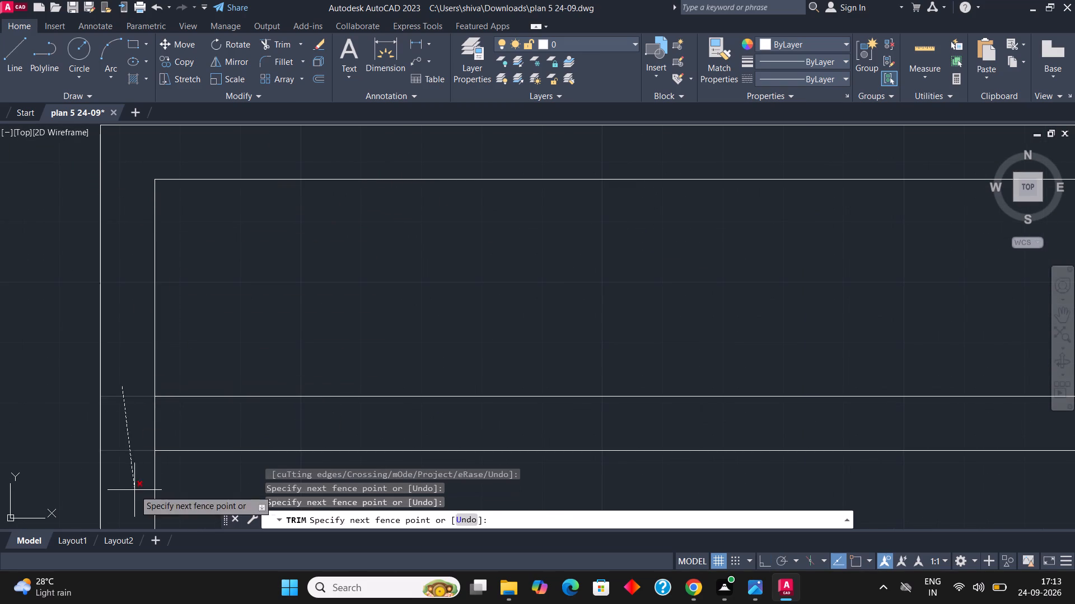
{"action": "left_click", "coordinate": [134, 490]}
{"action": "scroll", "coordinate": [118, 358], "scroll_direction": "down", "scroll_amount": 2}
{"action": "left_click", "coordinate": [135, 383]}
{"action": "scroll", "coordinate": [171, 322], "scroll_direction": "down", "scroll_amount": 2}
{"action": "scroll", "coordinate": [421, 357], "scroll_direction": "up", "scroll_amount": 1}
{"action": "scroll", "coordinate": [394, 283], "scroll_direction": "down", "scroll_amount": 2}
{"action": "scroll", "coordinate": [386, 343], "scroll_direction": "up", "scroll_amount": 3}
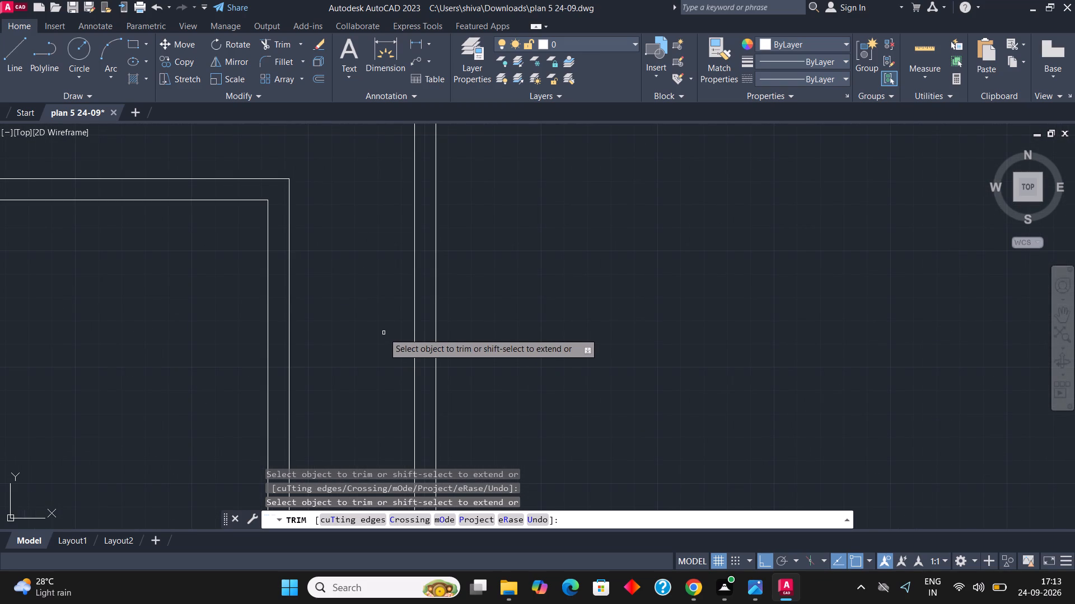
{"action": "key", "text": "Escape"}
{"action": "key", "text": "Escape"}
{"action": "scroll", "coordinate": [420, 296], "scroll_direction": "down", "scroll_amount": 3}
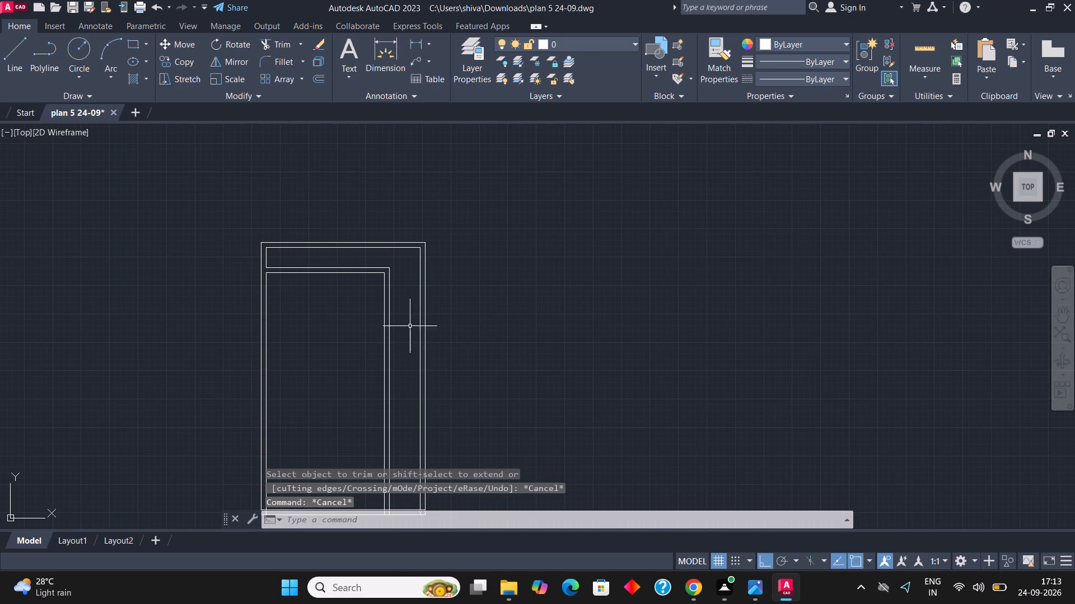
{"action": "scroll", "coordinate": [385, 361], "scroll_direction": "up", "scroll_amount": 1}
{"action": "scroll", "coordinate": [414, 296], "scroll_direction": "down", "scroll_amount": 1}
{"action": "scroll", "coordinate": [399, 317], "scroll_direction": "up", "scroll_amount": 2}
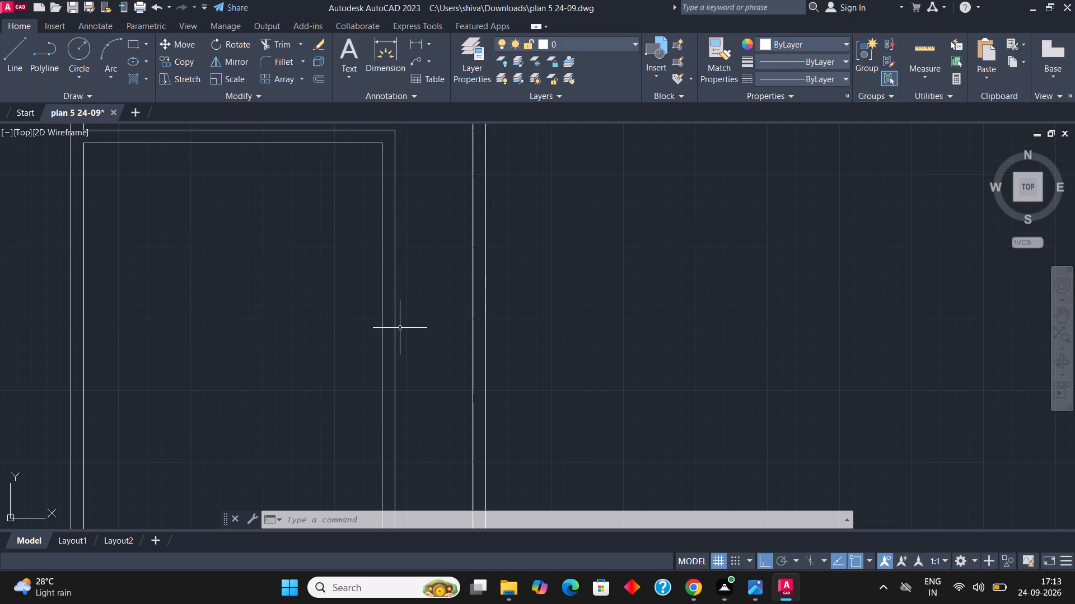
Offset the inner line of the vertical partition 6' to the left, into the plan.
{"action": "left_click", "coordinate": [382, 320]}
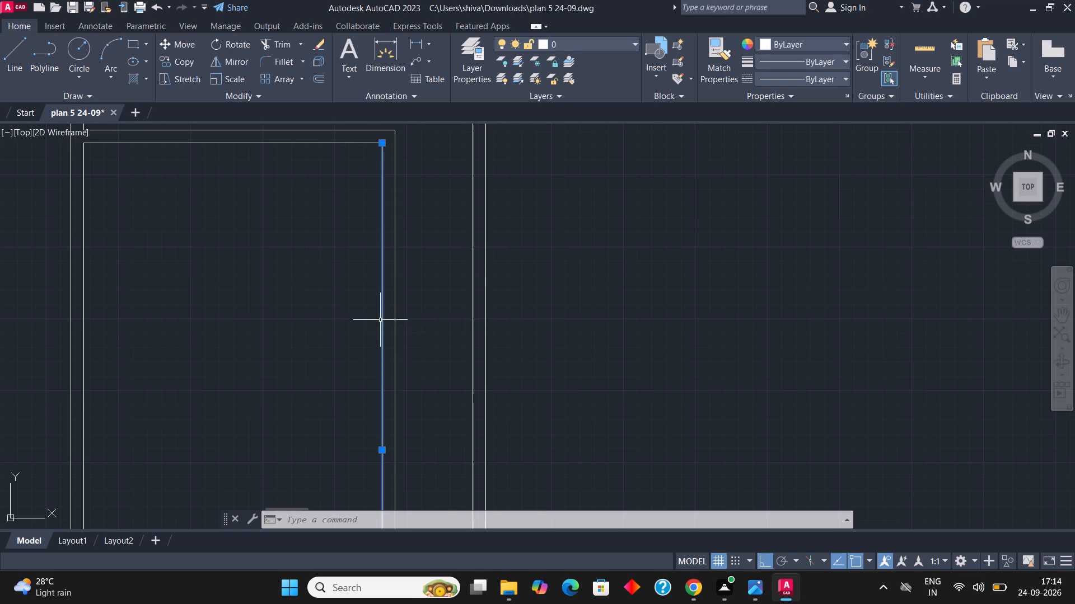
{"action": "left_click", "coordinate": [350, 320]}
{"action": "left_click", "coordinate": [331, 226]}
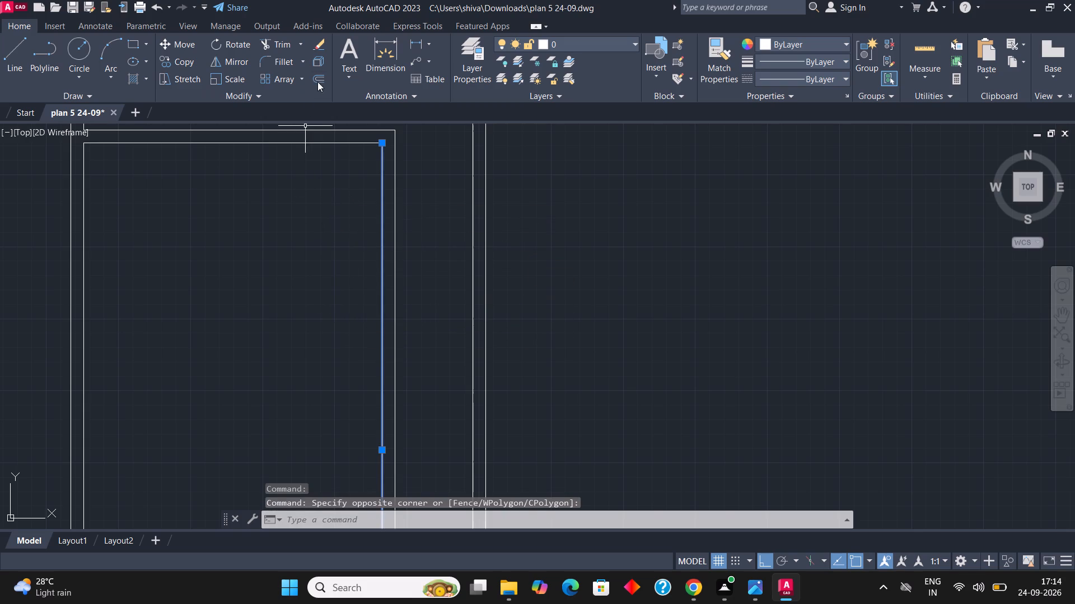
{"action": "left_click", "coordinate": [317, 82]}
{"action": "key", "text": "6"}
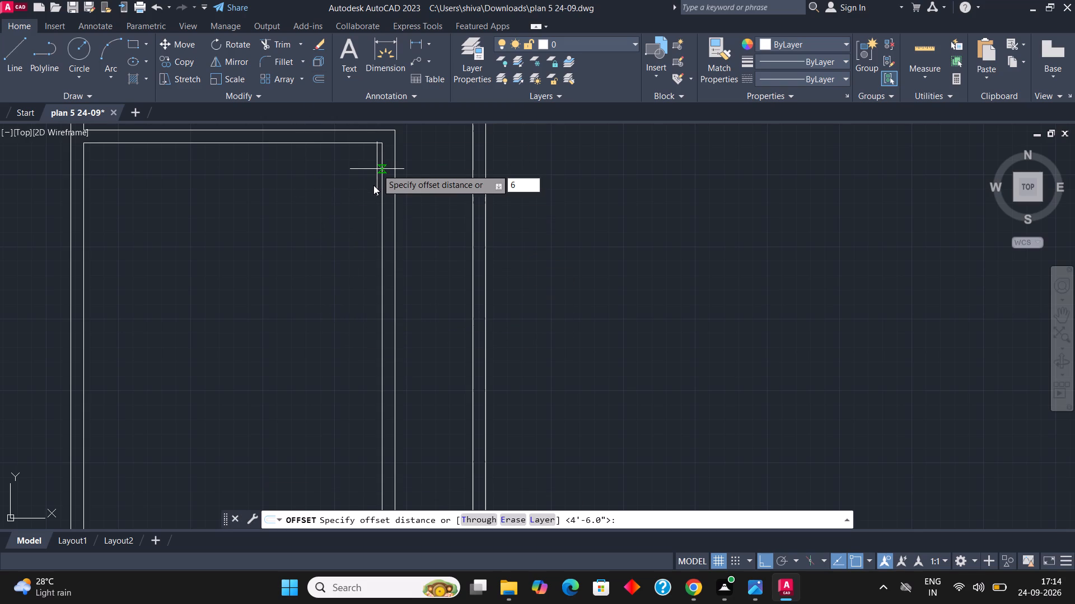
{"action": "key", "text": "apostrophe"}
{"action": "key", "text": "Return"}
{"action": "left_click", "coordinate": [365, 177]}
Offset the new vertical line 4.5" to the left to form a thin partition.
{"action": "scroll", "coordinate": [426, 165], "scroll_direction": "down", "scroll_amount": 4}
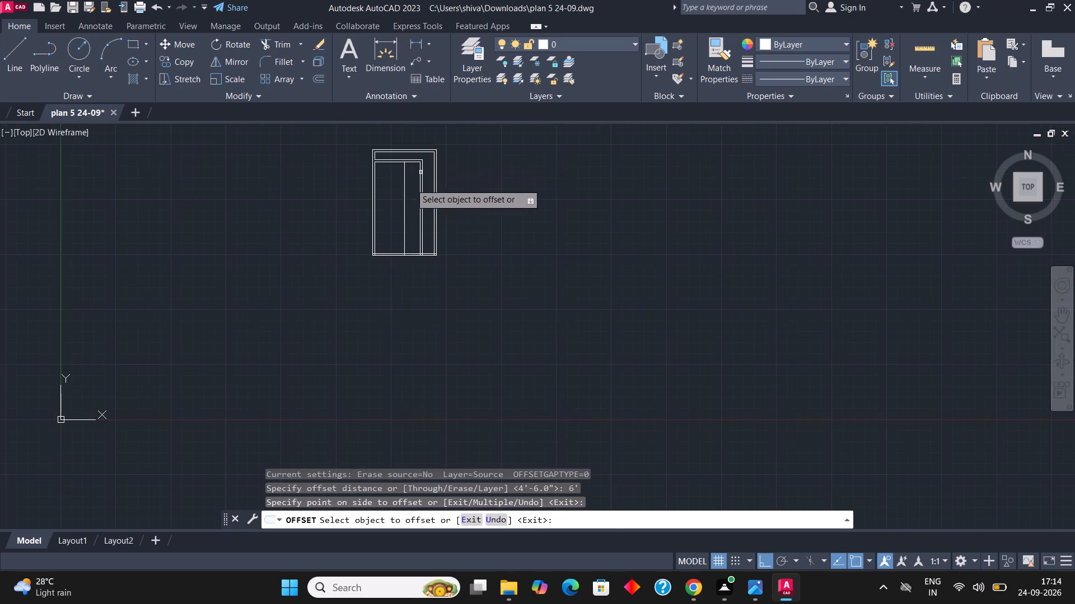
{"action": "scroll", "coordinate": [376, 204], "scroll_direction": "up", "scroll_amount": 2}
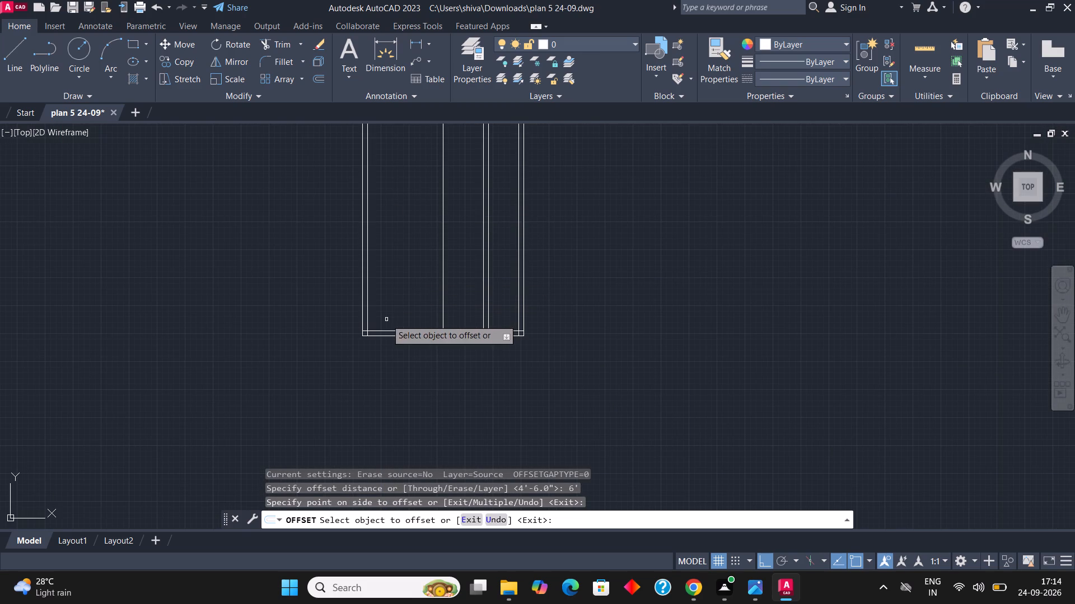
{"action": "scroll", "coordinate": [386, 319], "scroll_direction": "down", "scroll_amount": 2}
{"action": "scroll", "coordinate": [409, 246], "scroll_direction": "up", "scroll_amount": 2}
{"action": "left_click", "coordinate": [403, 248]}
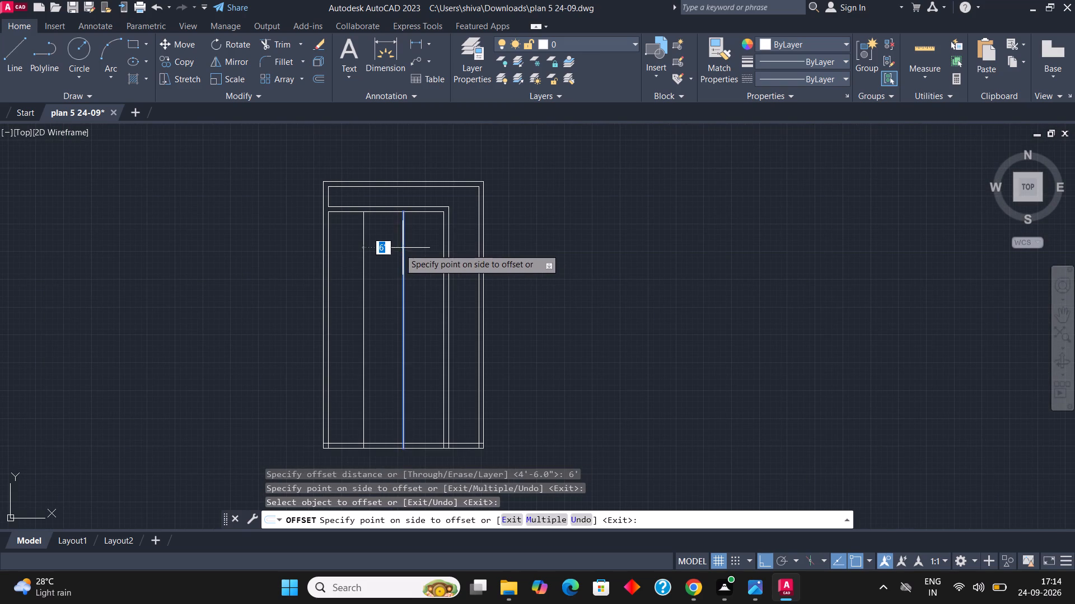
{"action": "type", "text": "4.5"}
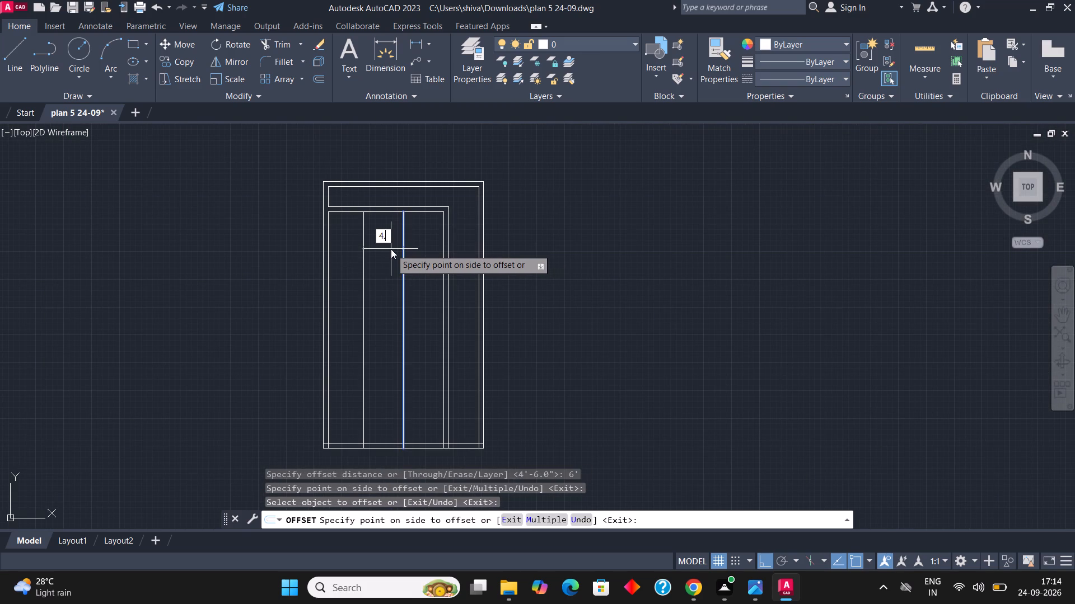
{"action": "key", "text": "shift+quotedbl"}
{"action": "key", "text": "Return"}
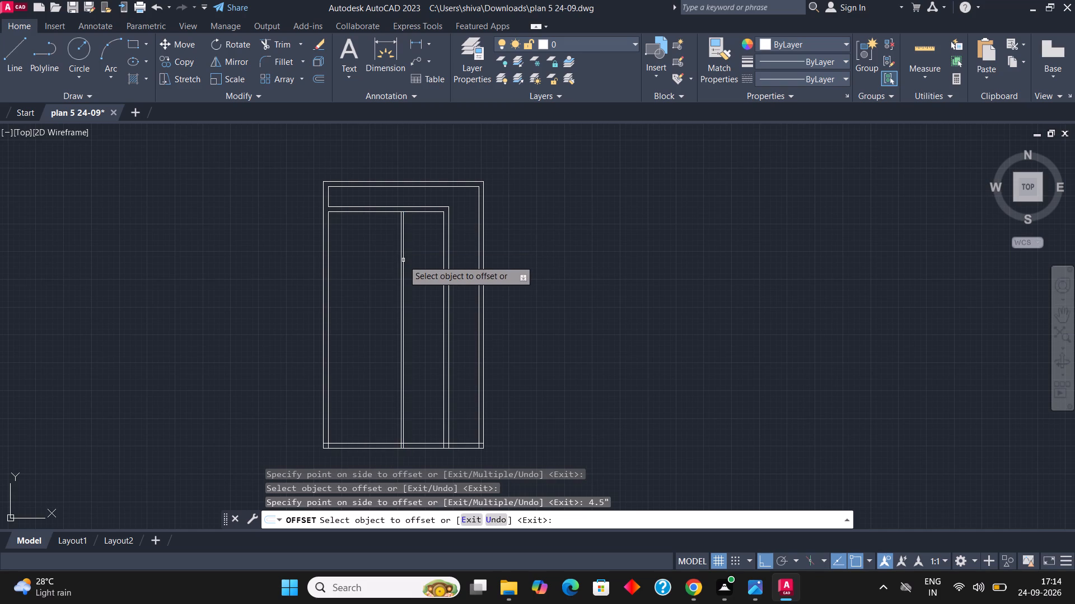
{"action": "scroll", "coordinate": [404, 261], "scroll_direction": "up", "scroll_amount": 1}
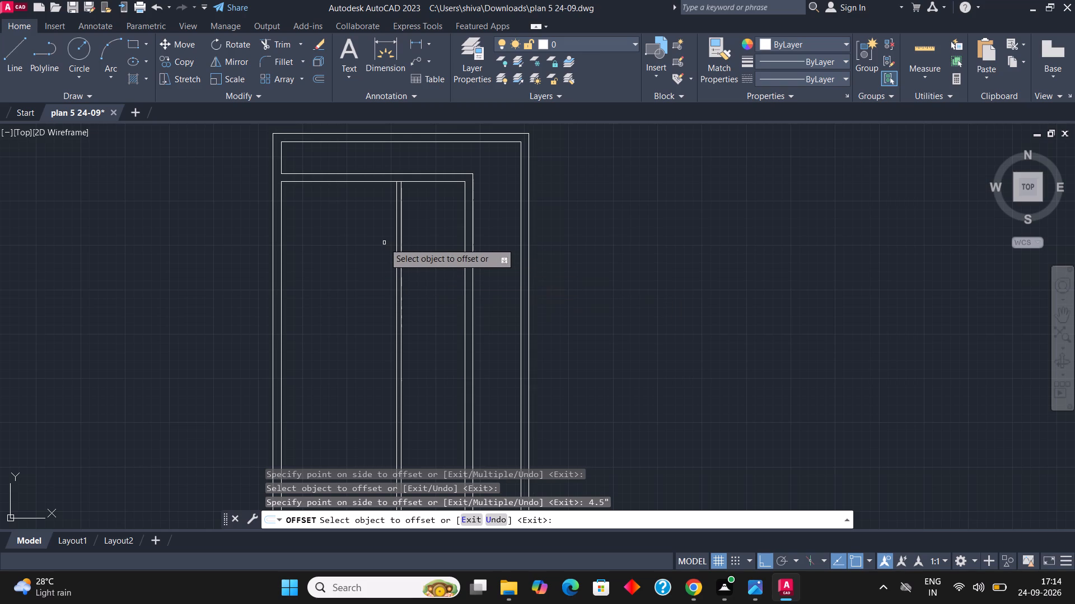
{"action": "key", "text": "Escape"}
{"action": "key", "text": "Escape"}
Trim the horizontal partition's lower line between the two lines of the 4.5" partition to open their junction.
{"action": "type", "text": "tr"}
{"action": "key", "text": "Return"}
{"action": "scroll", "coordinate": [396, 187], "scroll_direction": "up", "scroll_amount": 2}
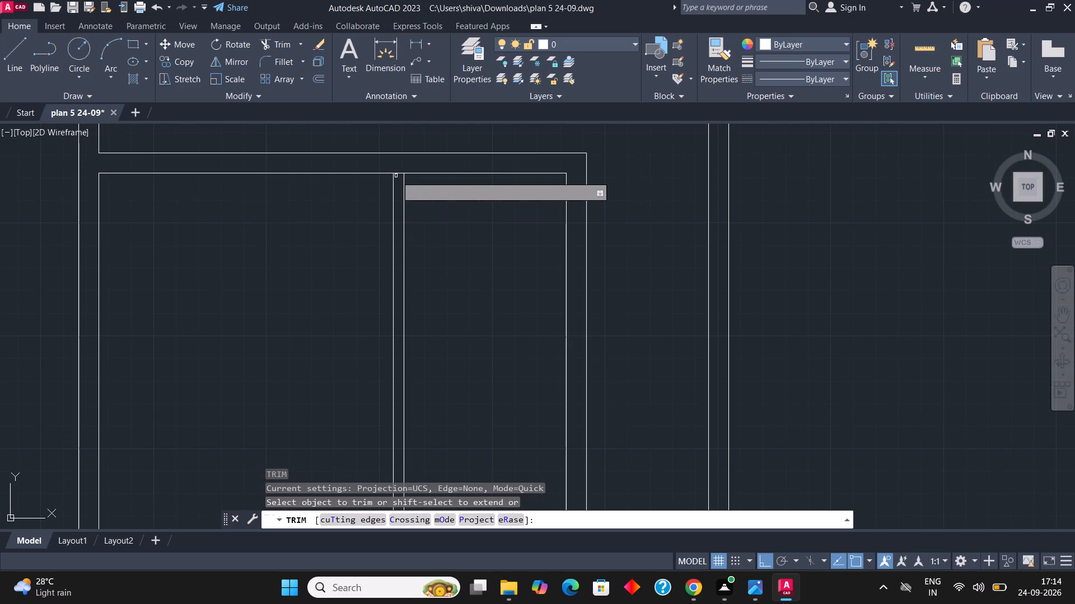
{"action": "left_click", "coordinate": [396, 175]}
Trim the overlapping inner lines at the bottom-left wall corner and the 4.5" partition's line ends inside the bottom wall.
{"action": "scroll", "coordinate": [401, 170], "scroll_direction": "down", "scroll_amount": 4}
{"action": "scroll", "coordinate": [415, 242], "scroll_direction": "up", "scroll_amount": 2}
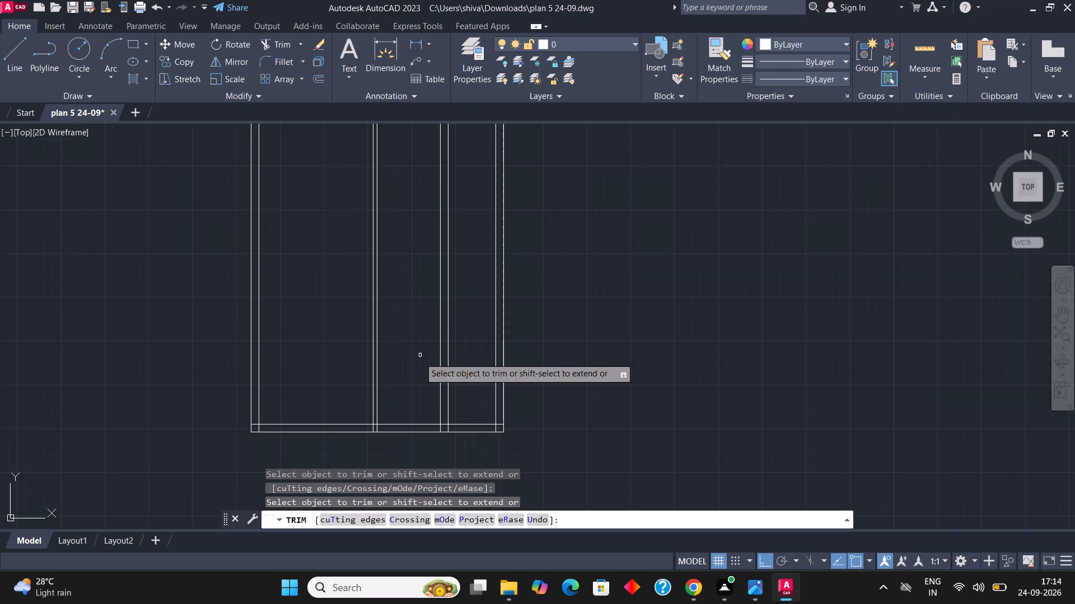
{"action": "scroll", "coordinate": [264, 434], "scroll_direction": "up", "scroll_amount": 3}
{"action": "left_click", "coordinate": [223, 393]}
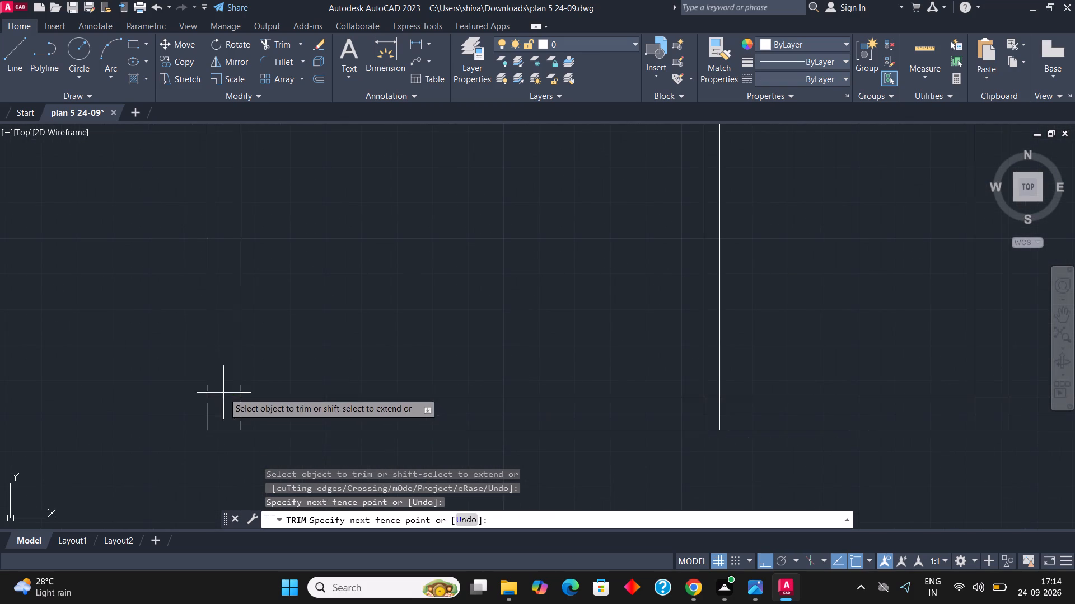
{"action": "left_click", "coordinate": [256, 418]}
{"action": "scroll", "coordinate": [222, 437], "scroll_direction": "down", "scroll_amount": 1}
{"action": "scroll", "coordinate": [441, 399], "scroll_direction": "up", "scroll_amount": 3}
{"action": "scroll", "coordinate": [746, 463], "scroll_direction": "up", "scroll_amount": 1}
{"action": "left_click_drag", "start_coordinate": [695, 466], "coordinate": [680, 470]}
{"action": "left_click", "coordinate": [511, 479]}
Trim the 9" vertical partition's line ends inside the bottom wall and the overlapping inner lines at the bottom-right wall corner.
{"action": "scroll", "coordinate": [184, 394], "scroll_direction": "down", "scroll_amount": 4}
{"action": "scroll", "coordinate": [372, 395], "scroll_direction": "up", "scroll_amount": 3}
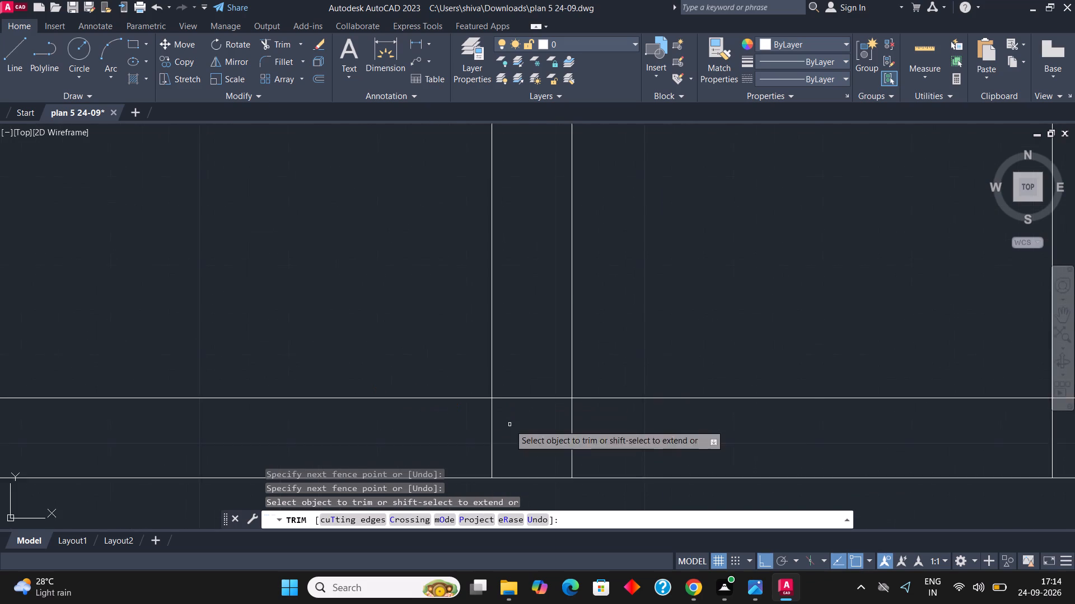
{"action": "scroll", "coordinate": [510, 424], "scroll_direction": "up", "scroll_amount": 1}
{"action": "left_click_drag", "start_coordinate": [442, 431], "coordinate": [460, 430]}
{"action": "left_click", "coordinate": [782, 430]}
{"action": "scroll", "coordinate": [455, 436], "scroll_direction": "down", "scroll_amount": 4}
{"action": "scroll", "coordinate": [599, 435], "scroll_direction": "up", "scroll_amount": 3}
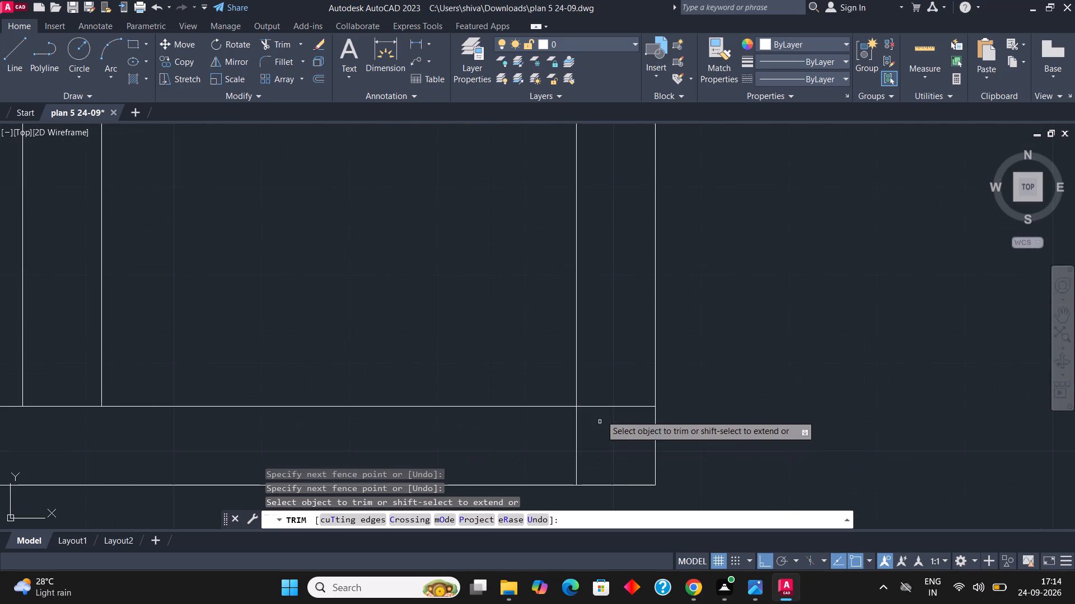
{"action": "left_click_drag", "start_coordinate": [618, 384], "coordinate": [616, 390]}
{"action": "left_click", "coordinate": [553, 460]}
{"action": "scroll", "coordinate": [614, 475], "scroll_direction": "down", "scroll_amount": 6}
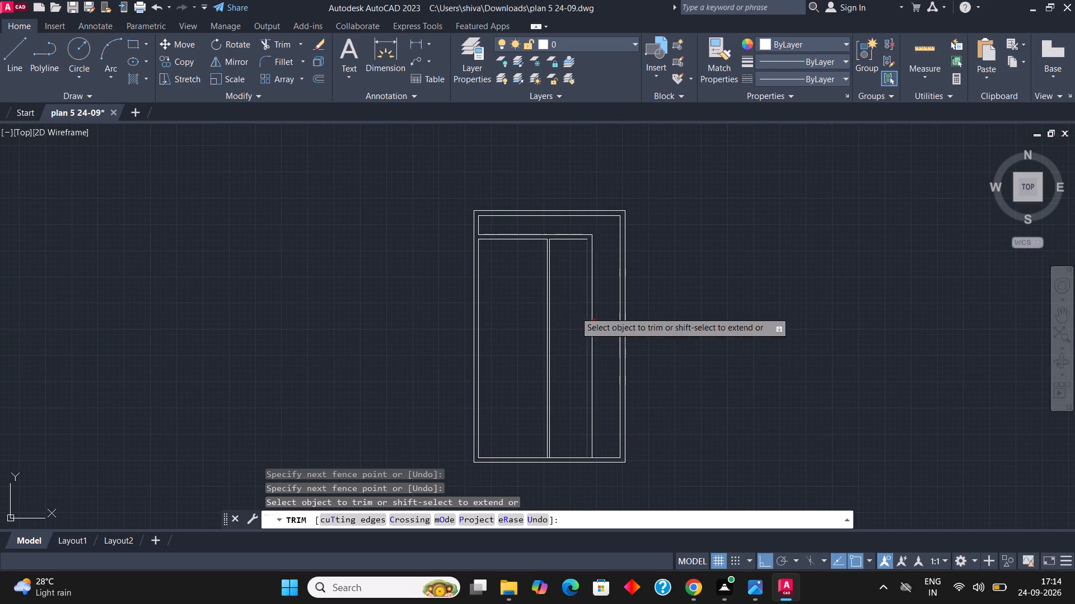
{"action": "scroll", "coordinate": [547, 291], "scroll_direction": "up", "scroll_amount": 2}
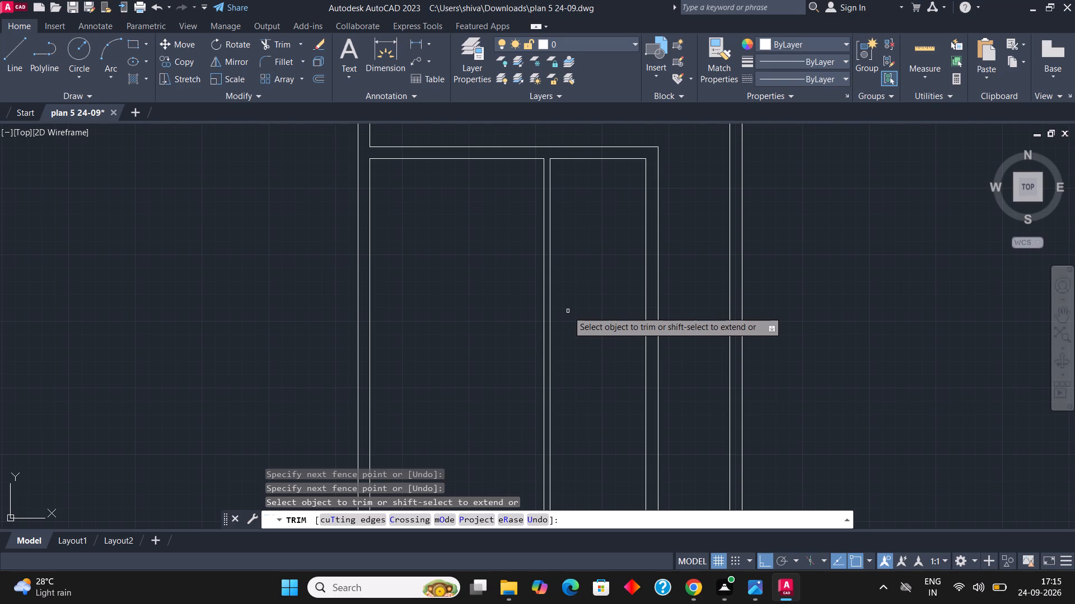
{"action": "key", "text": "Escape"}
{"action": "key", "text": "Escape"}
{"action": "key", "text": "Escape"}
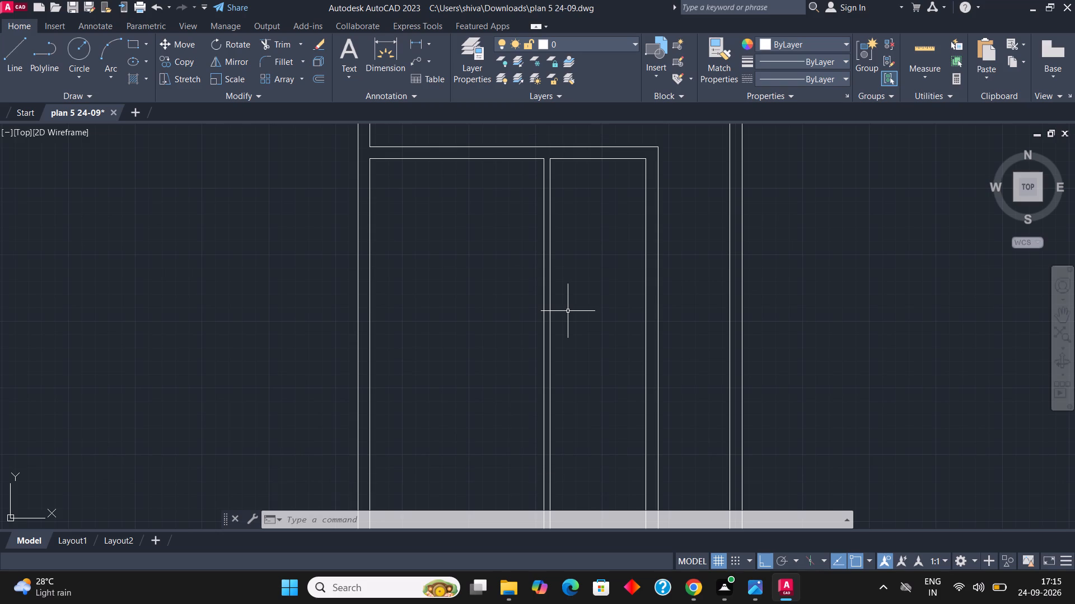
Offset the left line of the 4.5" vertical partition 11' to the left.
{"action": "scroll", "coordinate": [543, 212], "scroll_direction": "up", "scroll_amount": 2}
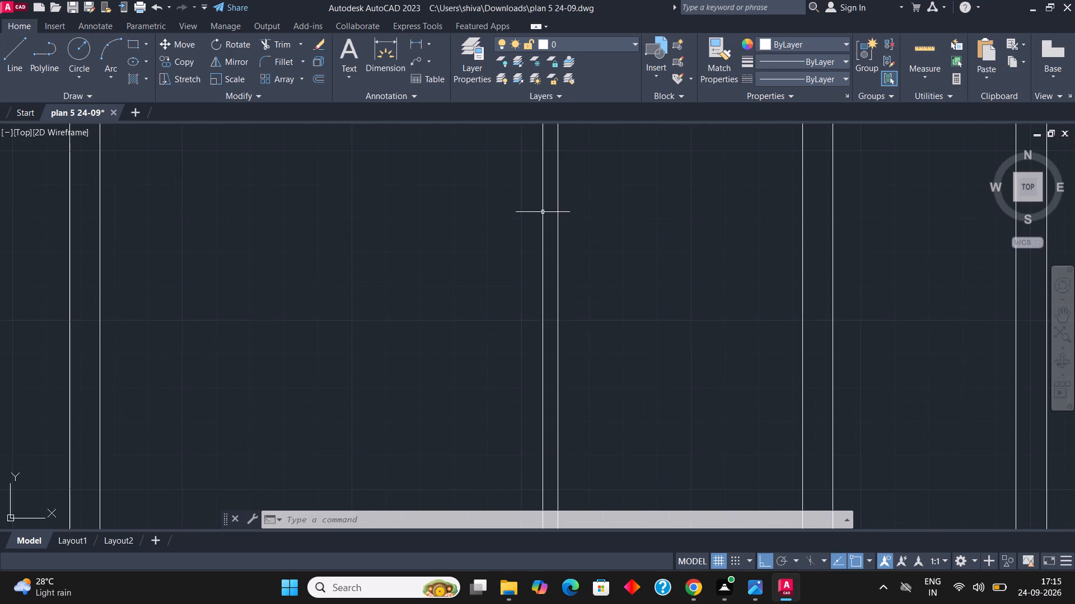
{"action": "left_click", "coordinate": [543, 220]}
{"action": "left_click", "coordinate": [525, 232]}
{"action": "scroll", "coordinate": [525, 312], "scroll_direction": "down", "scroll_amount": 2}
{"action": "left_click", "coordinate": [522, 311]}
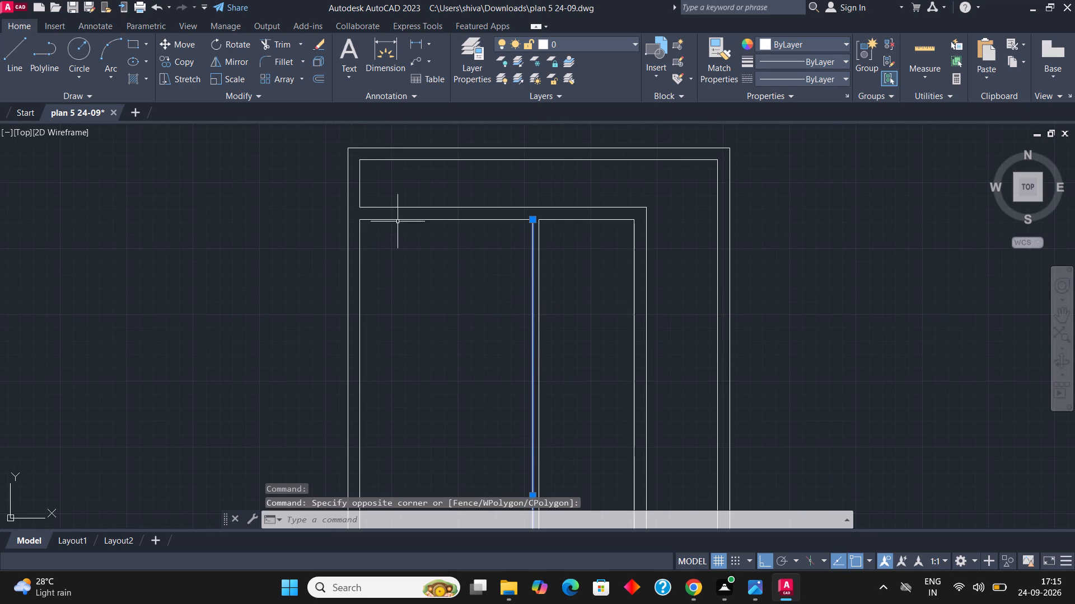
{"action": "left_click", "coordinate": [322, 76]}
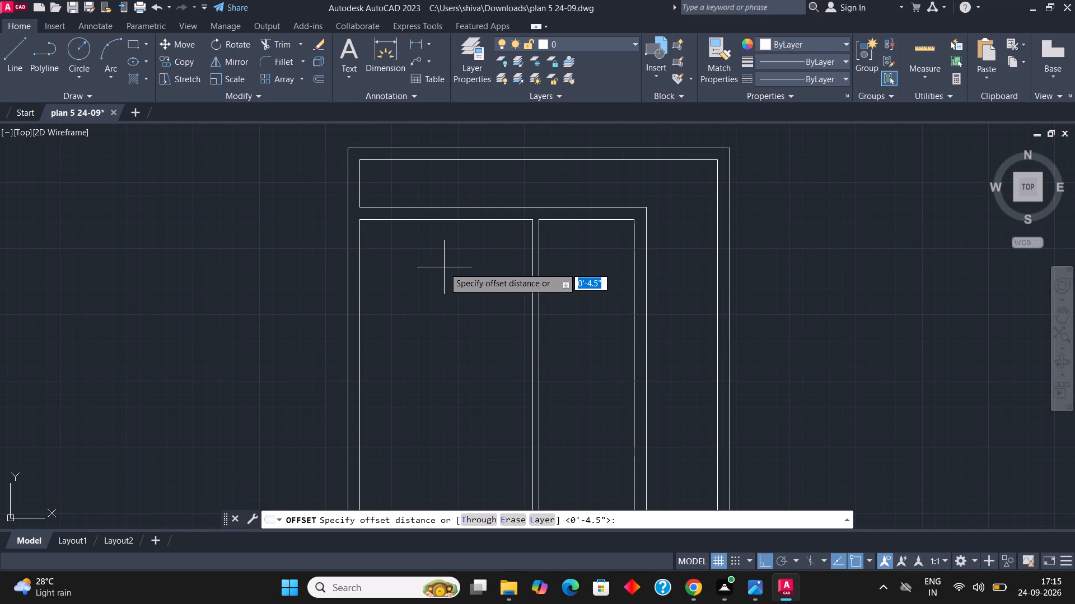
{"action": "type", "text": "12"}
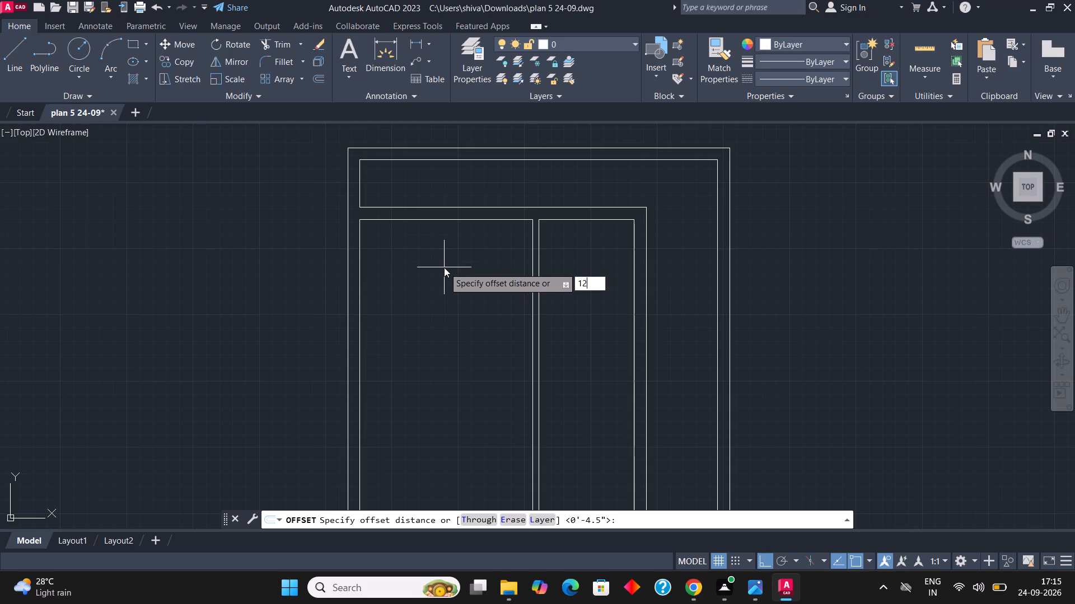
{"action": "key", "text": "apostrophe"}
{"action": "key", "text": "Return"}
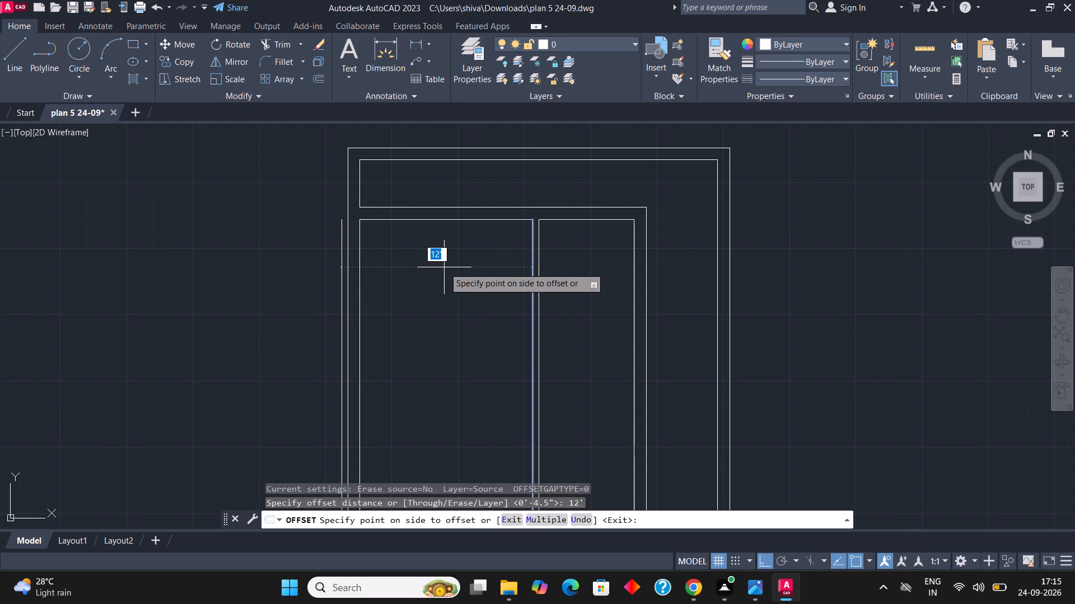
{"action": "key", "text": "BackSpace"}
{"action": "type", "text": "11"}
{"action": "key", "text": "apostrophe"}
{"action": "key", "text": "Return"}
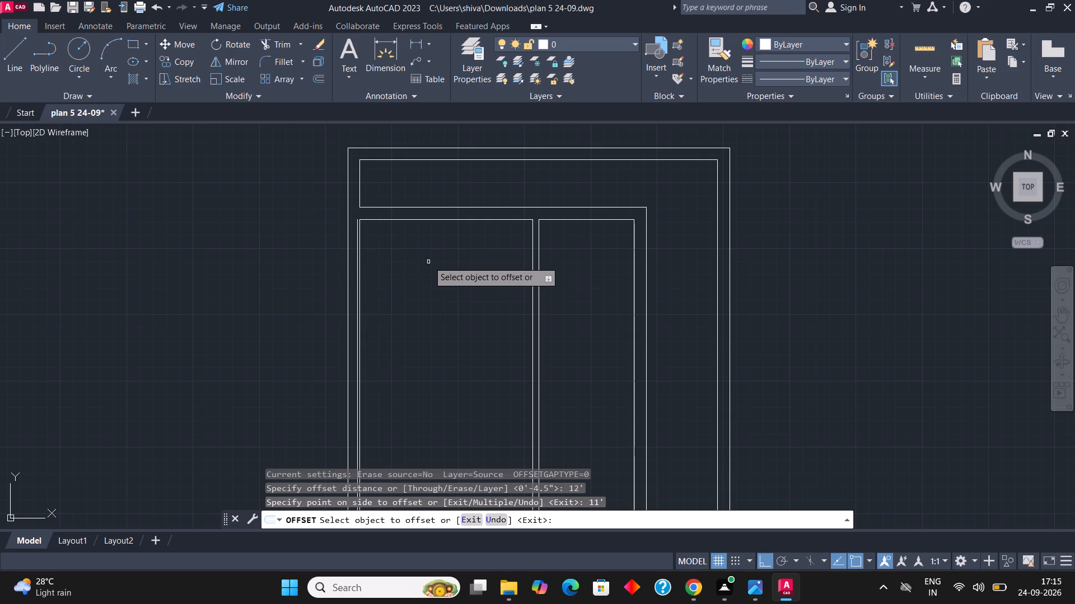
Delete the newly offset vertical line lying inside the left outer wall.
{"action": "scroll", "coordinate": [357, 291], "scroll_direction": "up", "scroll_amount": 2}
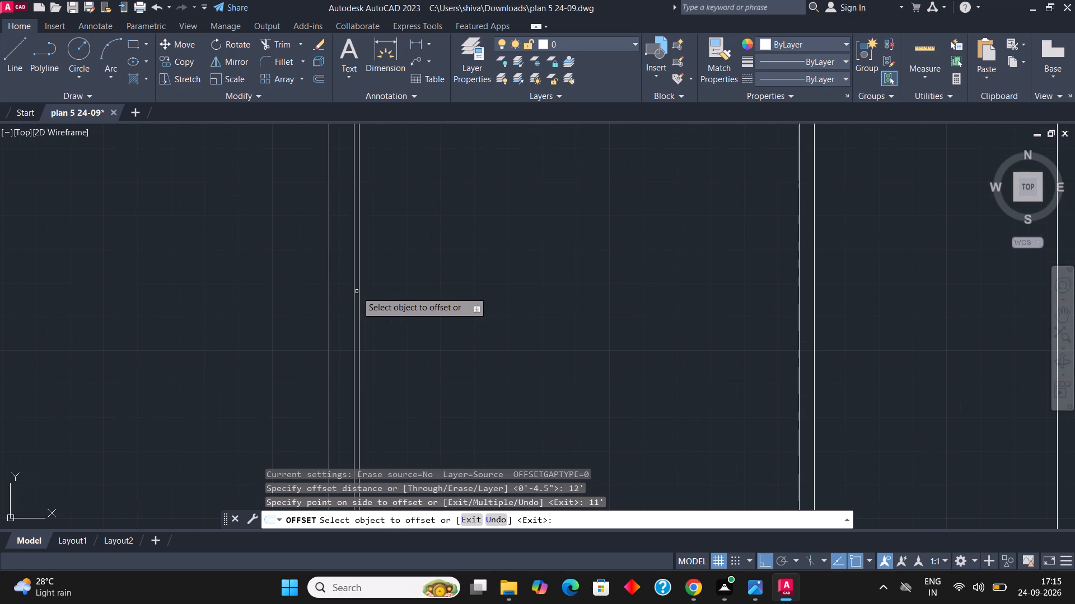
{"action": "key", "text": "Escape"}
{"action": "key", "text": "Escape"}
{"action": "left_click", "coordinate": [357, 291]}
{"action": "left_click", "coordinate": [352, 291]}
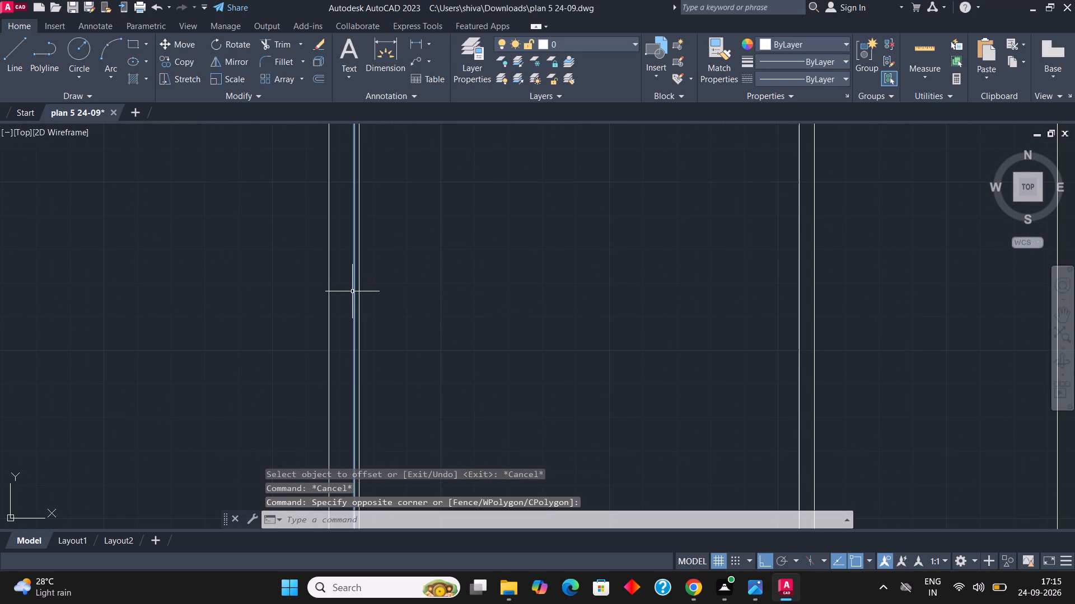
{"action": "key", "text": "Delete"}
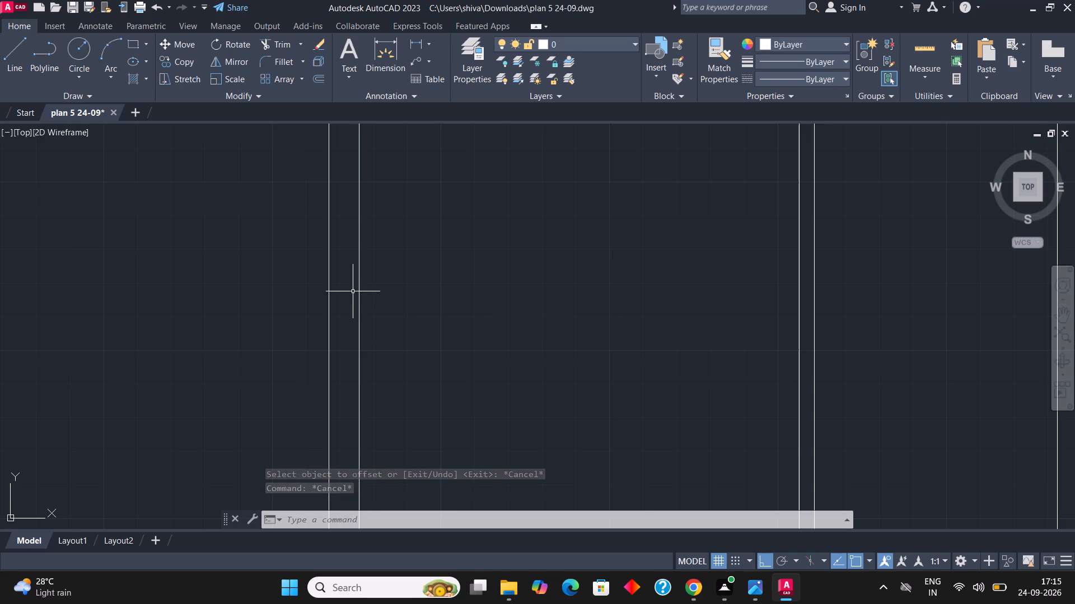
Offset the top line of the room left of the 4.5" partition 12' downward.
{"action": "scroll", "coordinate": [361, 301], "scroll_direction": "down", "scroll_amount": 2}
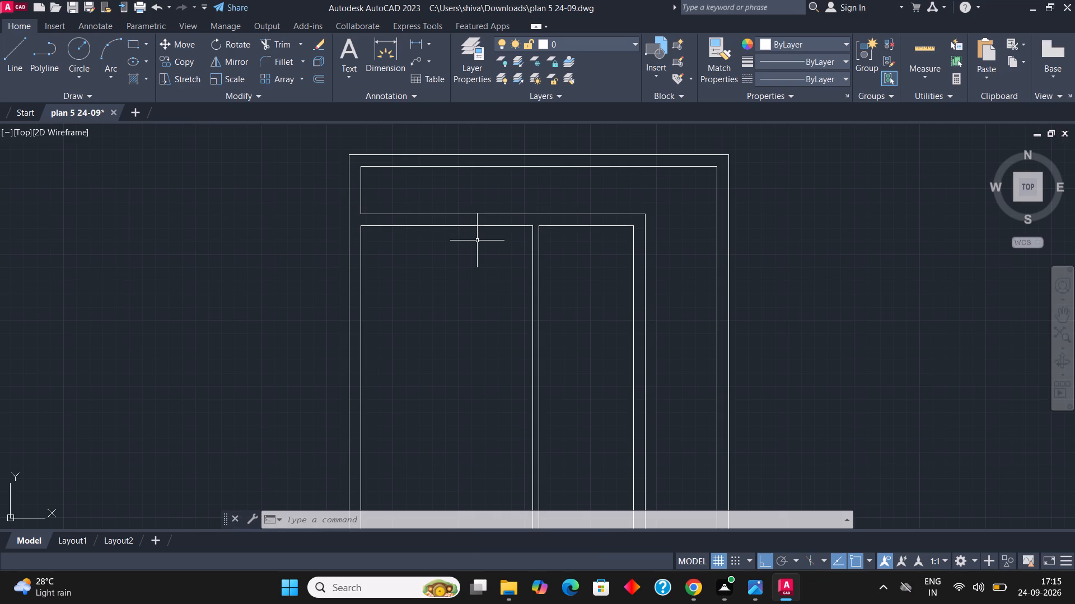
{"action": "scroll", "coordinate": [492, 232], "scroll_direction": "down", "scroll_amount": 2}
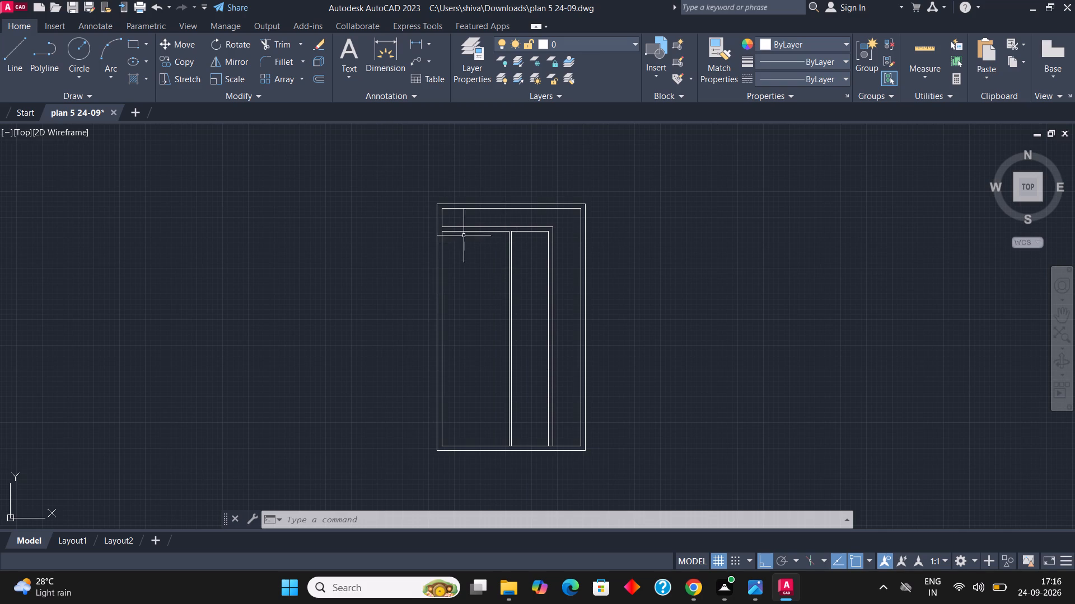
{"action": "scroll", "coordinate": [463, 224], "scroll_direction": "up", "scroll_amount": 2}
{"action": "left_click", "coordinate": [492, 246]}
{"action": "left_click", "coordinate": [485, 240]}
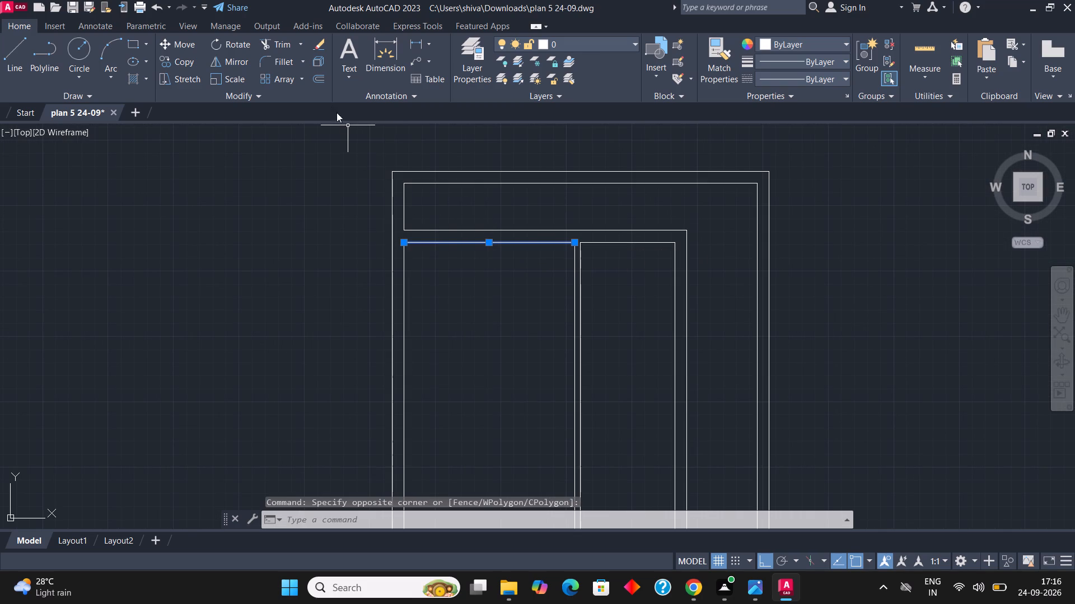
{"action": "left_click", "coordinate": [317, 78]}
{"action": "type", "text": "12"}
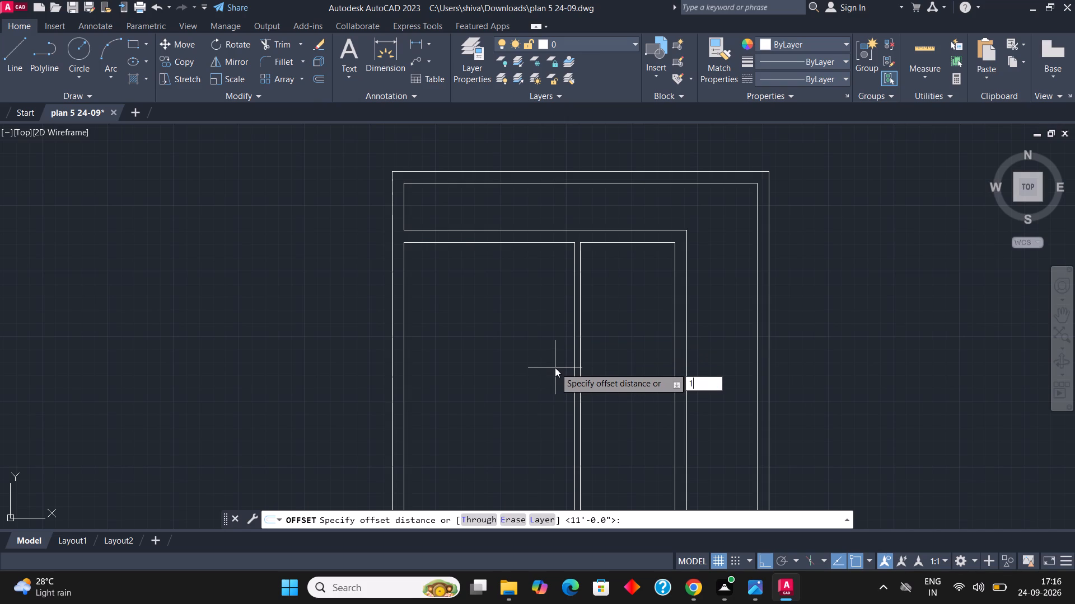
{"action": "key", "text": "apostrophe"}
{"action": "key", "text": "Return"}
{"action": "left_click", "coordinate": [555, 367]}
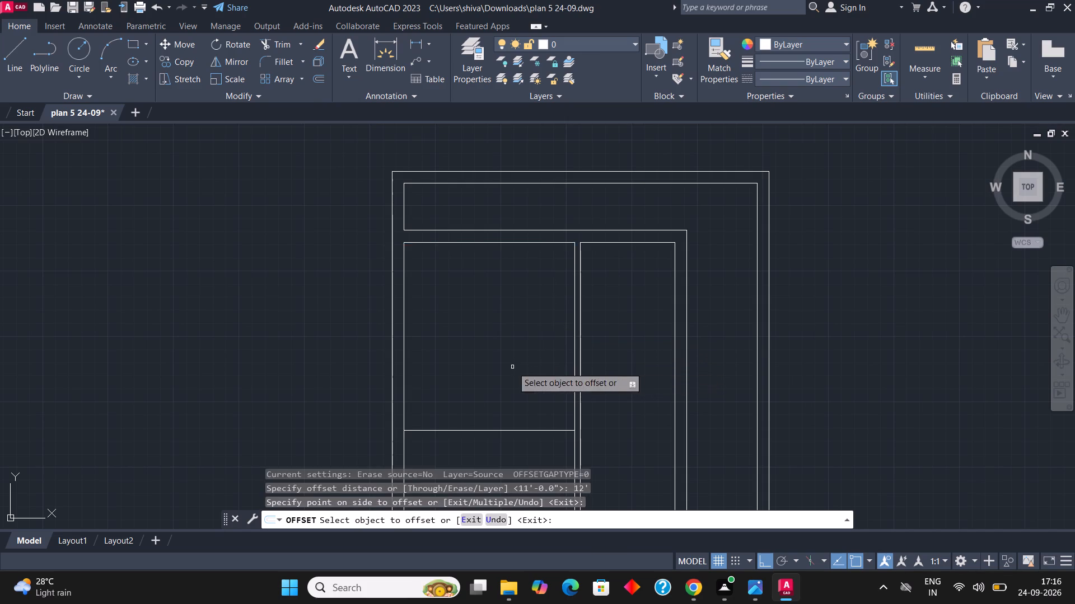
Offset the new horizontal line 6" downward to form a cross partition in the left room.
{"action": "scroll", "coordinate": [506, 365], "scroll_direction": "down", "scroll_amount": 3}
{"action": "scroll", "coordinate": [529, 386], "scroll_direction": "up", "scroll_amount": 3}
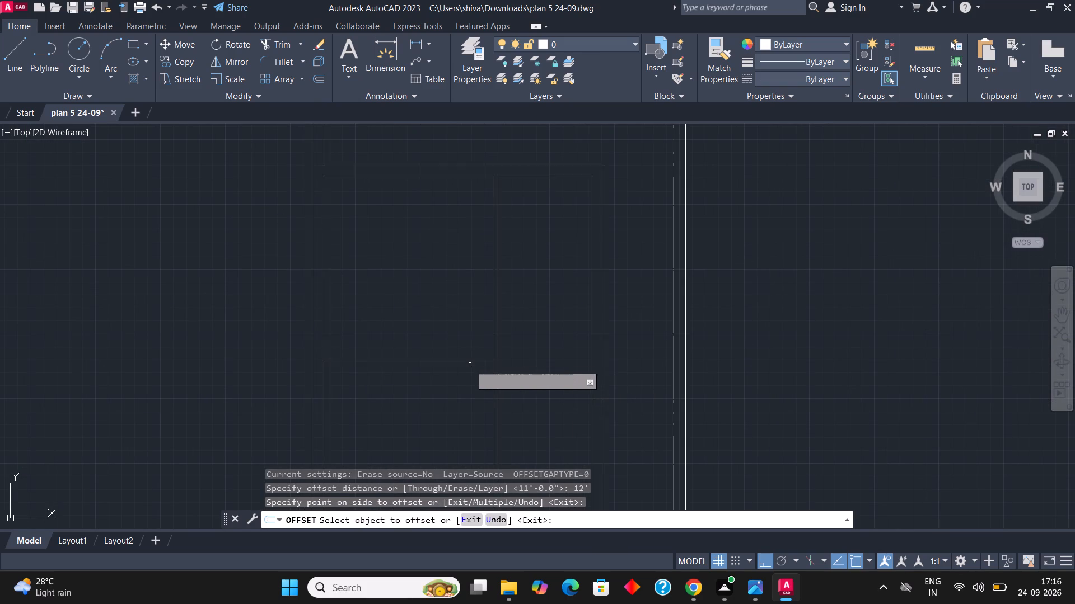
{"action": "left_click", "coordinate": [470, 364]}
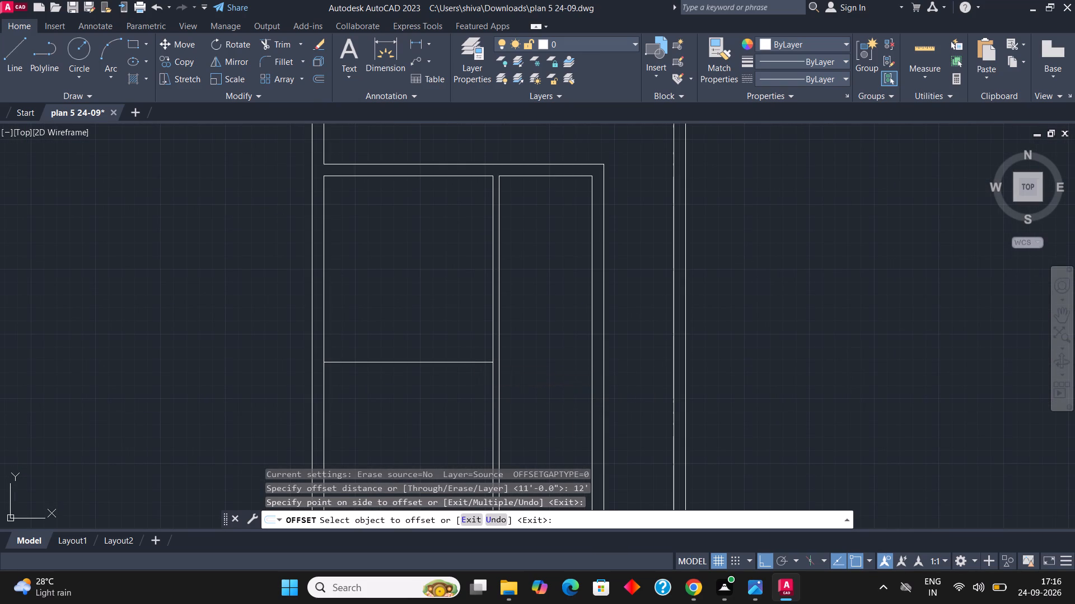
{"action": "scroll", "coordinate": [465, 371], "scroll_direction": "down", "scroll_amount": 1}
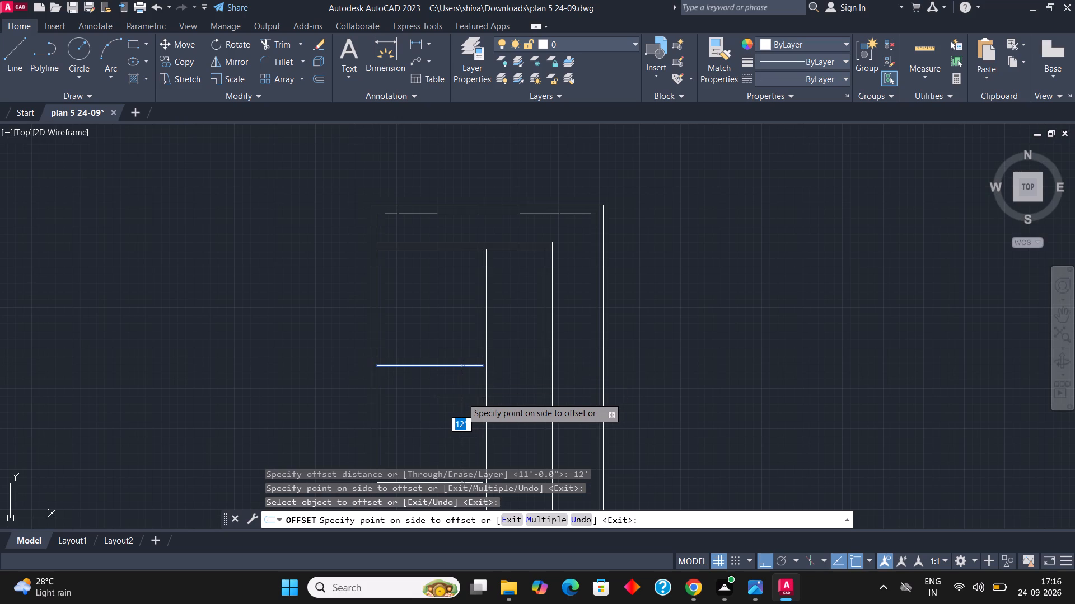
{"action": "key", "text": "6"}
{"action": "key", "text": "shift+quotedbl"}
{"action": "key", "text": "Return"}
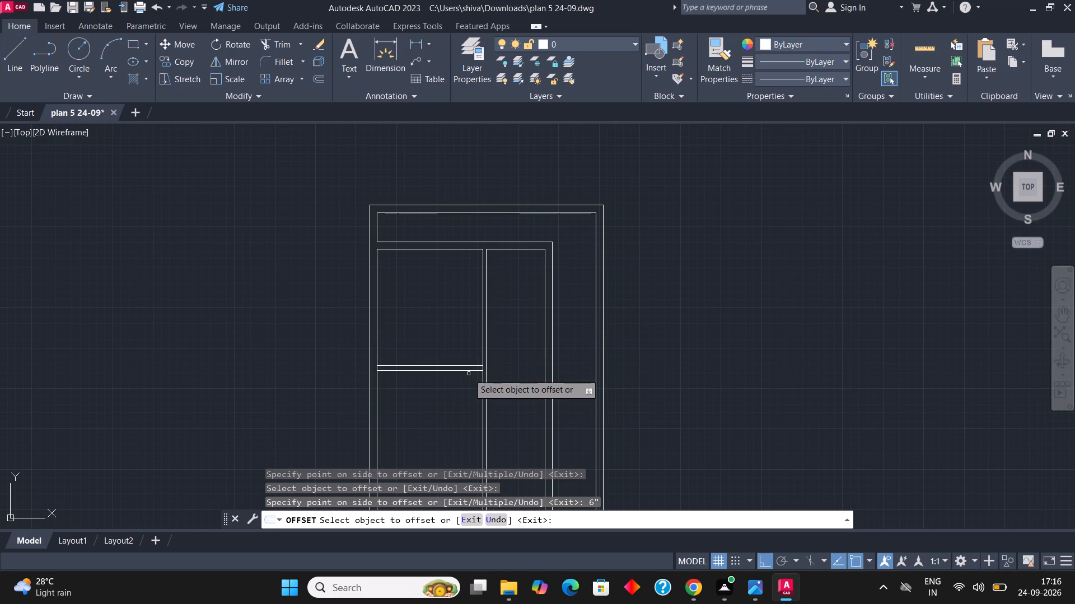
{"action": "scroll", "coordinate": [469, 374], "scroll_direction": "up", "scroll_amount": 1}
{"action": "key", "text": "Escape"}
{"action": "key", "text": "Escape"}
Trim the 4.5" partition's left line and the left wall's inner line between the two lines of the 6" cross partition.
{"action": "type", "text": "tr"}
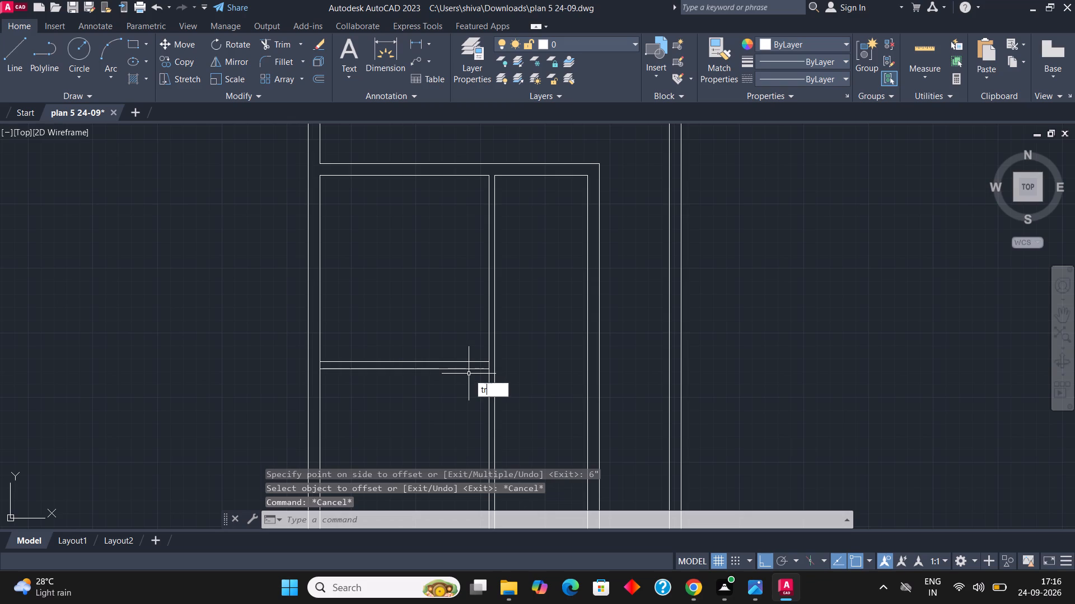
{"action": "key", "text": "Return"}
{"action": "scroll", "coordinate": [480, 370], "scroll_direction": "up", "scroll_amount": 2}
{"action": "left_click", "coordinate": [489, 361]}
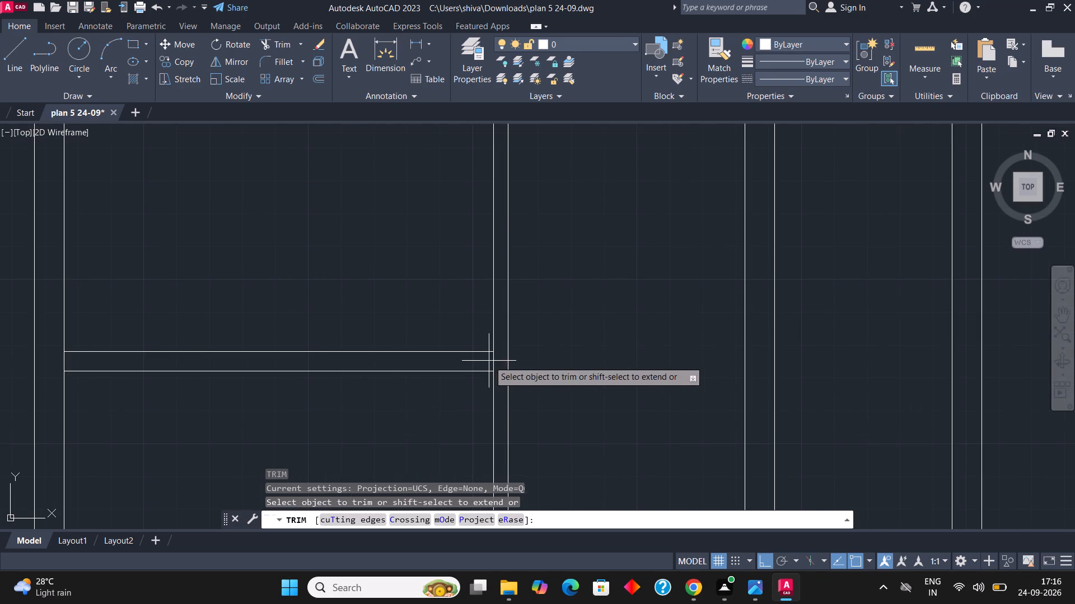
{"action": "left_click", "coordinate": [496, 360]}
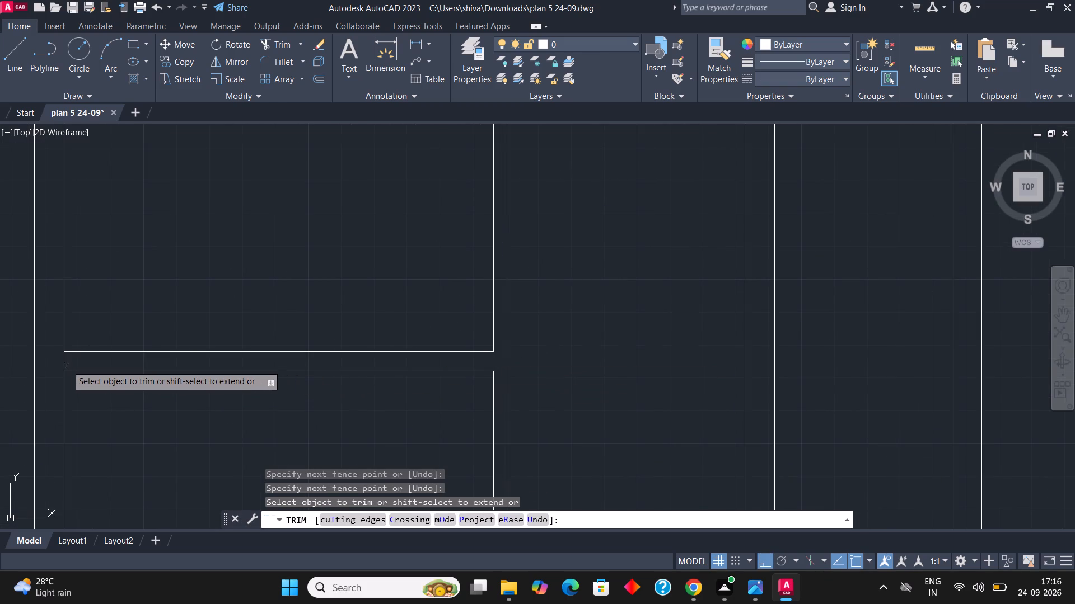
{"action": "left_click", "coordinate": [62, 364]}
{"action": "left_click", "coordinate": [95, 360]}
{"action": "key", "text": "Escape"}
{"action": "key", "text": "Escape"}
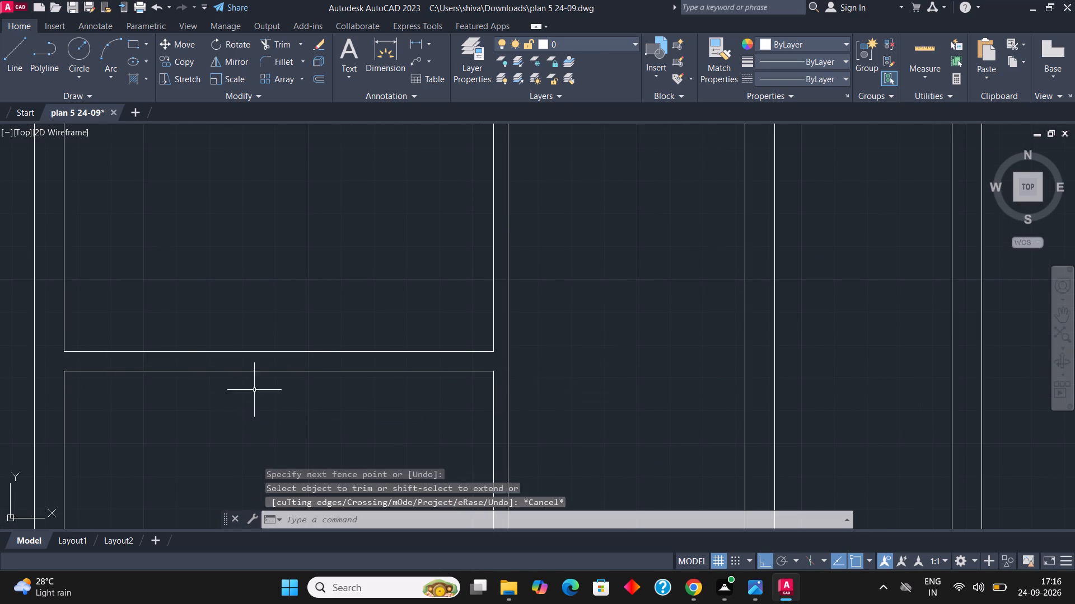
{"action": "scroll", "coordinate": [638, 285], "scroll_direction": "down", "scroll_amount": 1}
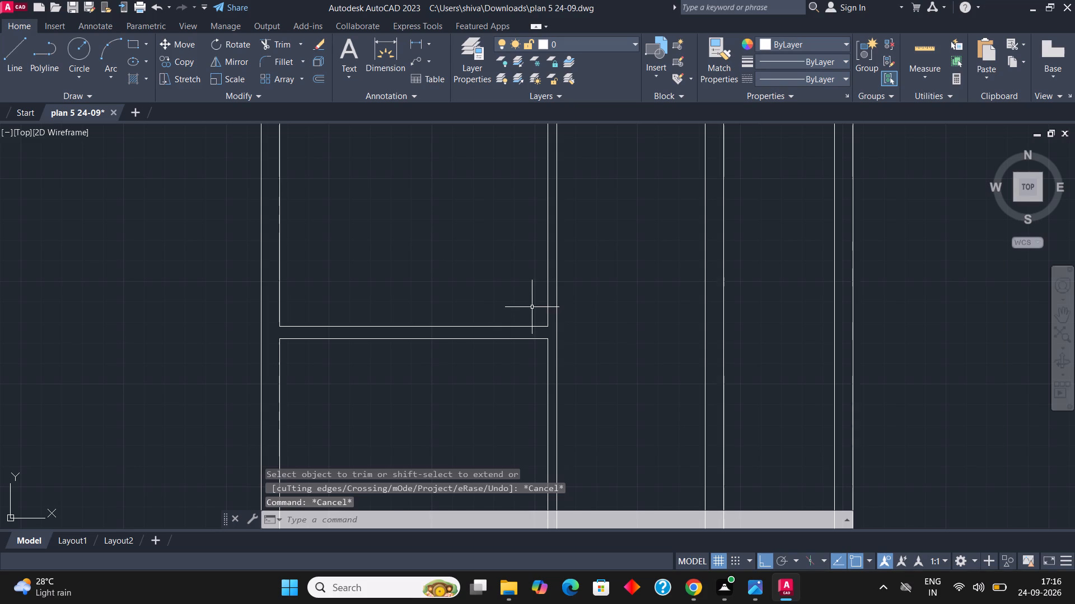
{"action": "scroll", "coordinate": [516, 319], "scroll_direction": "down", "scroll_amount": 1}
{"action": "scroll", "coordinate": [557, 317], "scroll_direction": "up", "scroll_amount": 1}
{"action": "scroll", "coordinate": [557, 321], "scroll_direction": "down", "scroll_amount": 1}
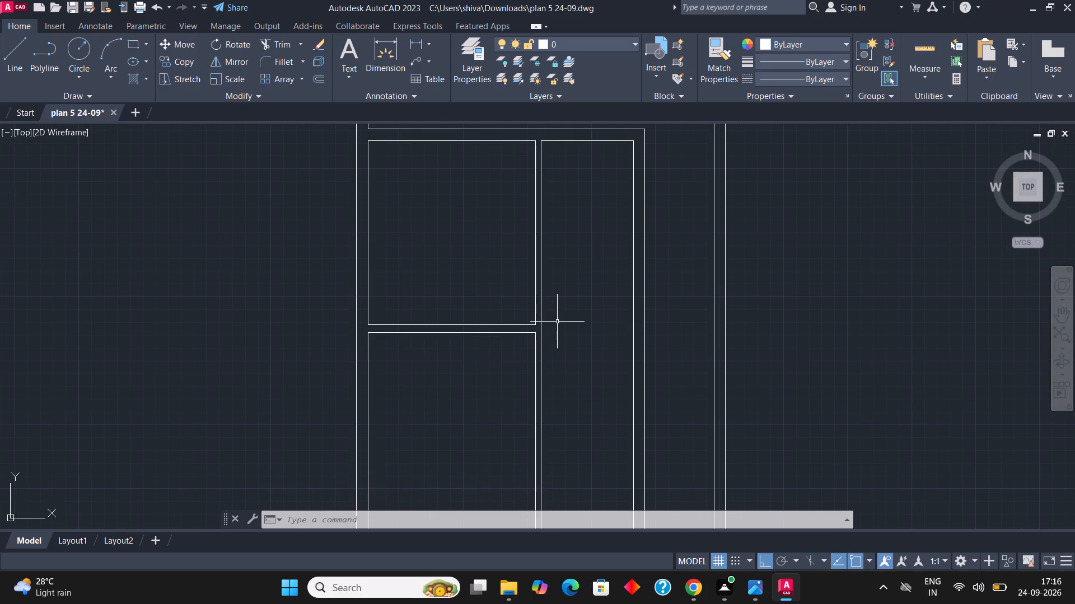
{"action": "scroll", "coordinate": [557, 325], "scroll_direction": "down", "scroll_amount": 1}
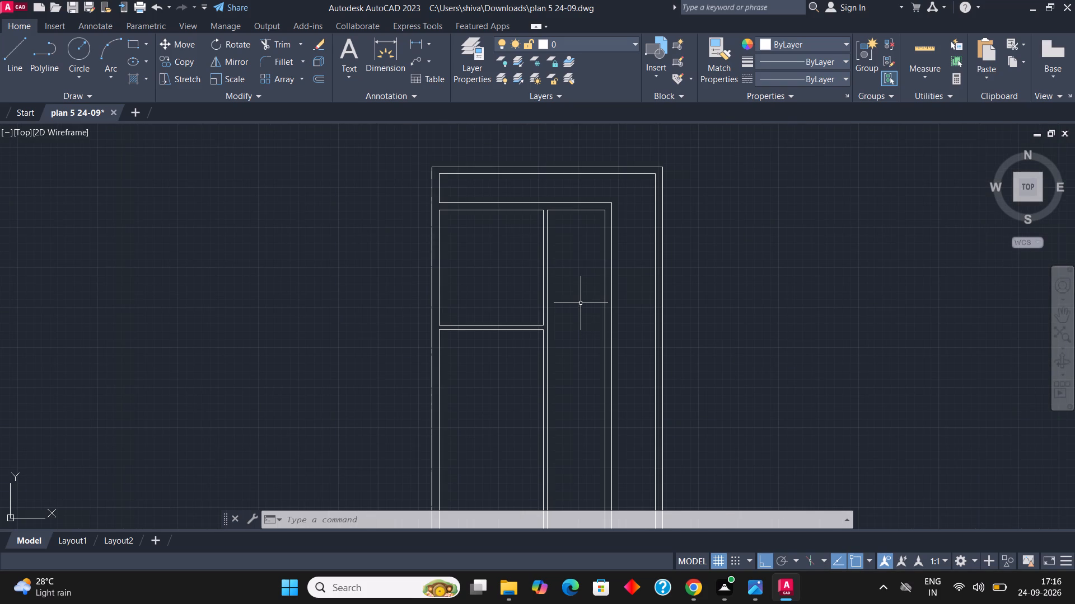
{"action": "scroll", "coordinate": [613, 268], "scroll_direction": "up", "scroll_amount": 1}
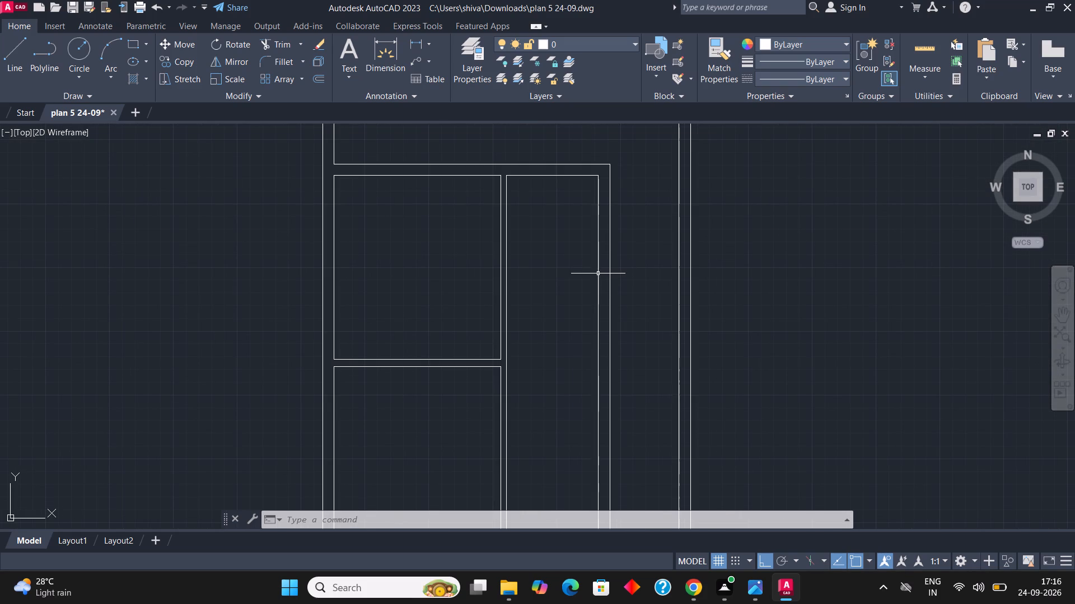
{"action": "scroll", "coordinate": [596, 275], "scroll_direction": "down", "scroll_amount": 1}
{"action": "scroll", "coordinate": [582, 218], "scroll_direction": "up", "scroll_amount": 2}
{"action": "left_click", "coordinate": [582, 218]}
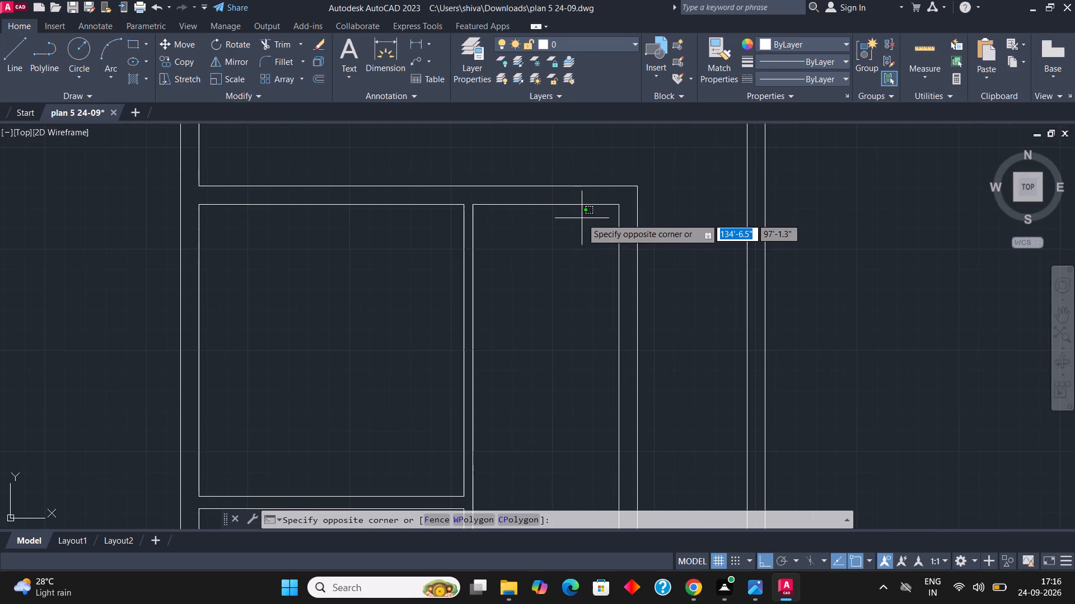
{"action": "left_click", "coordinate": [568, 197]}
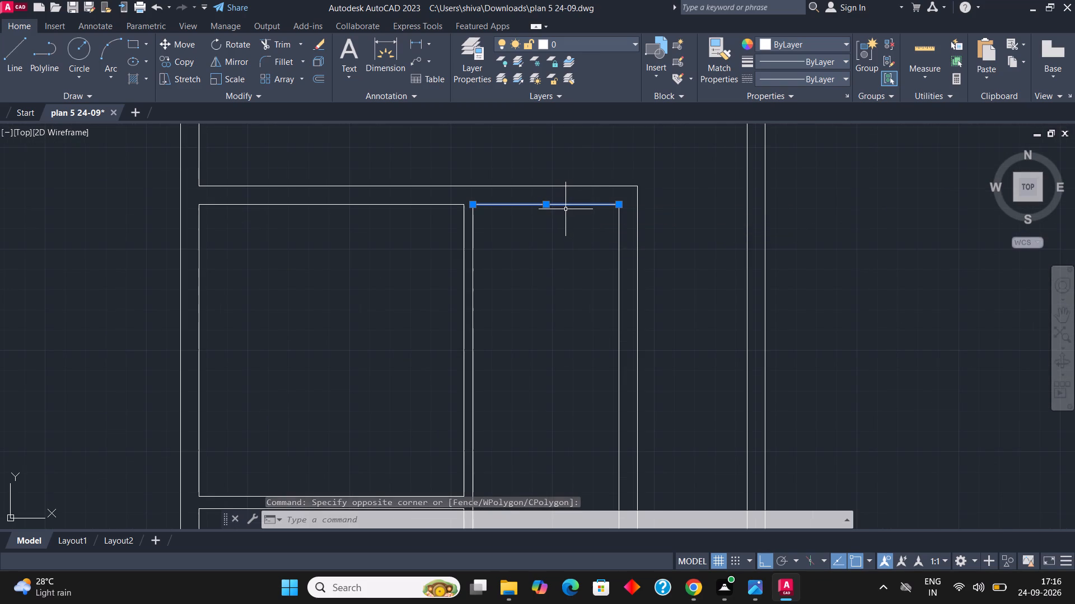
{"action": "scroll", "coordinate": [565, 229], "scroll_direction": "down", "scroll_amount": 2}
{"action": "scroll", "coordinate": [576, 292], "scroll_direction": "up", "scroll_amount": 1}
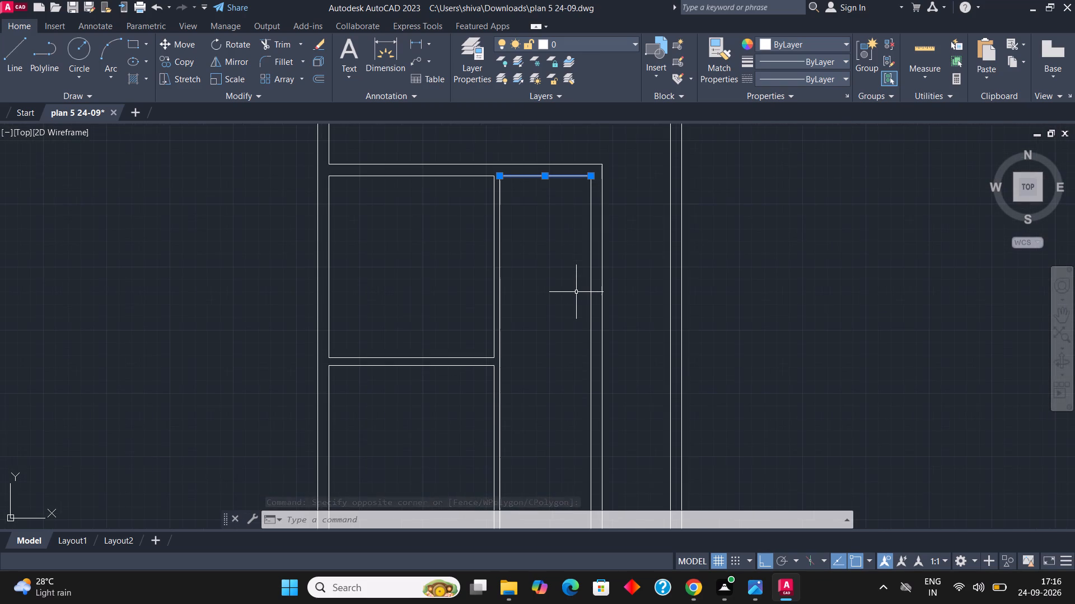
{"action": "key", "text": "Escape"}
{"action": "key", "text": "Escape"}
Draw a horizontal line from the 4.5" partition's right line, level with the 6" partition's lower line, to just past the 9" vertical partition's inner line.
{"action": "key", "text": "l"}
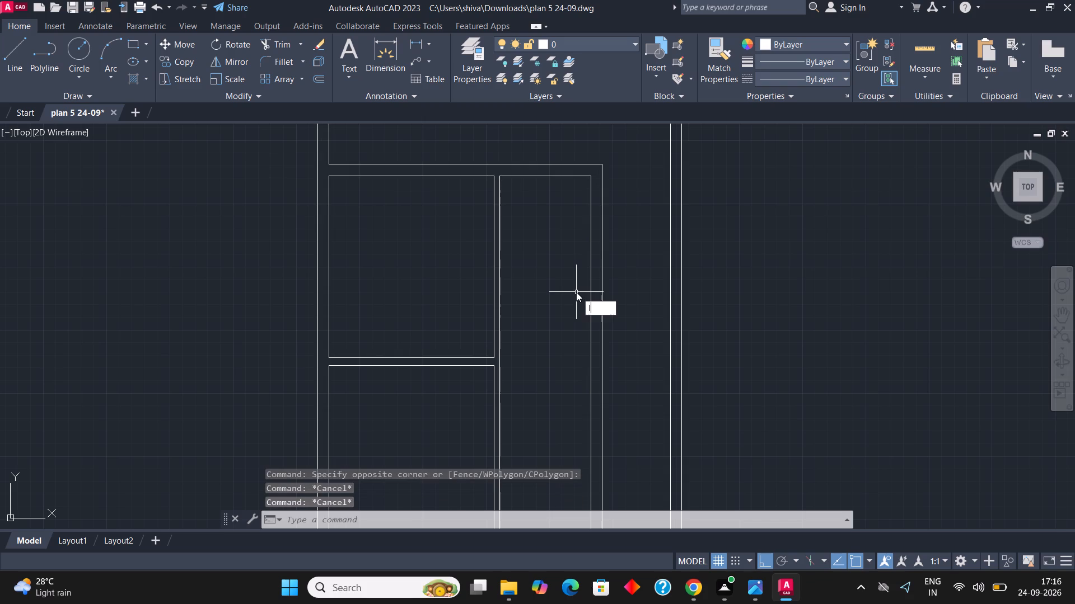
{"action": "key", "text": "Return"}
{"action": "scroll", "coordinate": [510, 358], "scroll_direction": "up", "scroll_amount": 3}
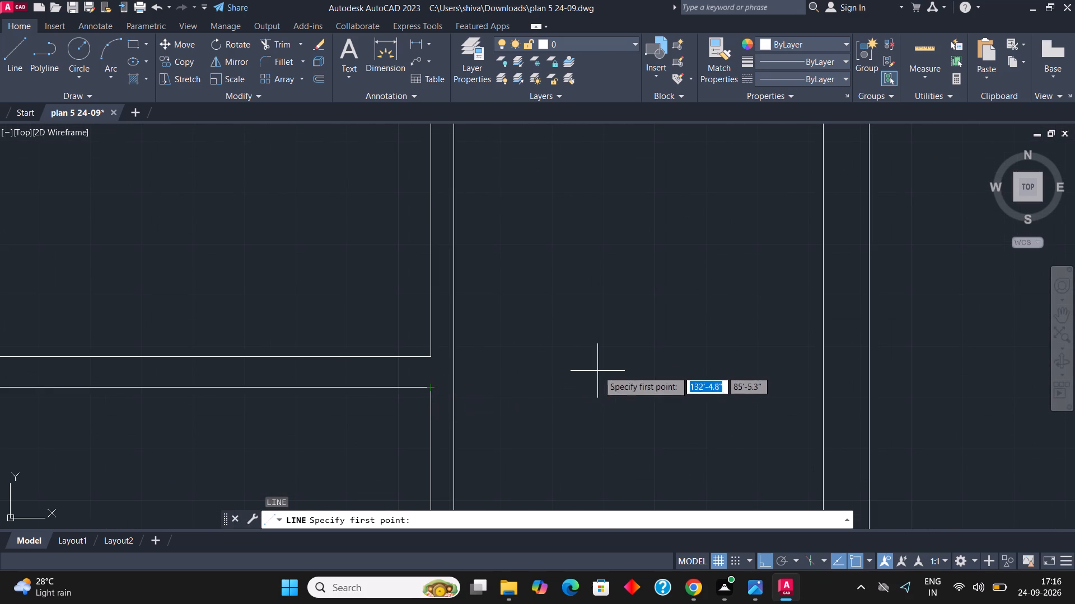
{"action": "left_click", "coordinate": [456, 389]}
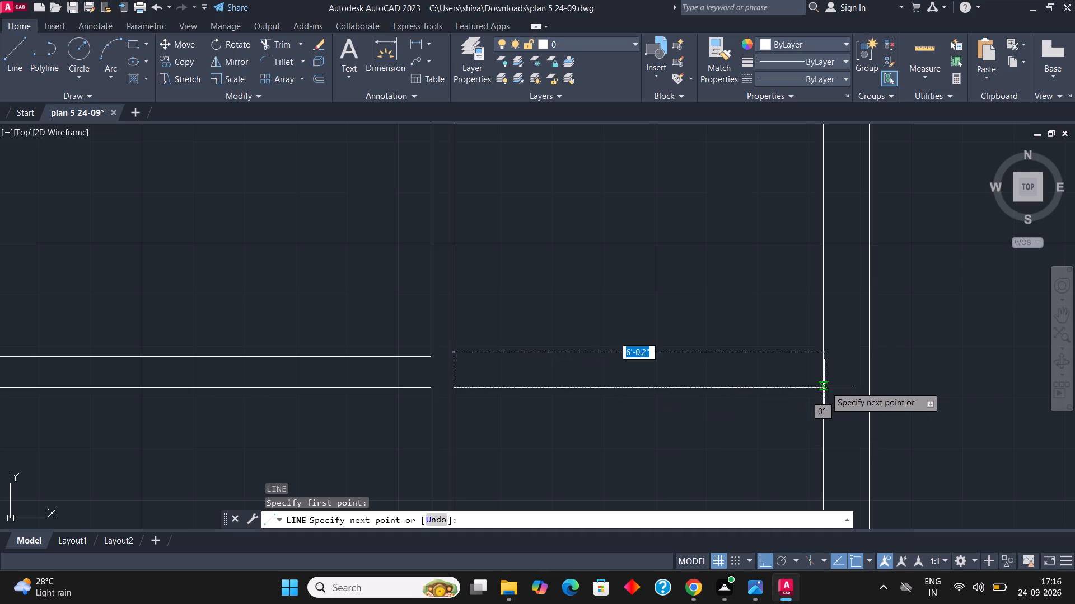
{"action": "scroll", "coordinate": [827, 386], "scroll_direction": "up", "scroll_amount": 1}
{"action": "left_click", "coordinate": [843, 386]}
{"action": "key", "text": "Escape"}
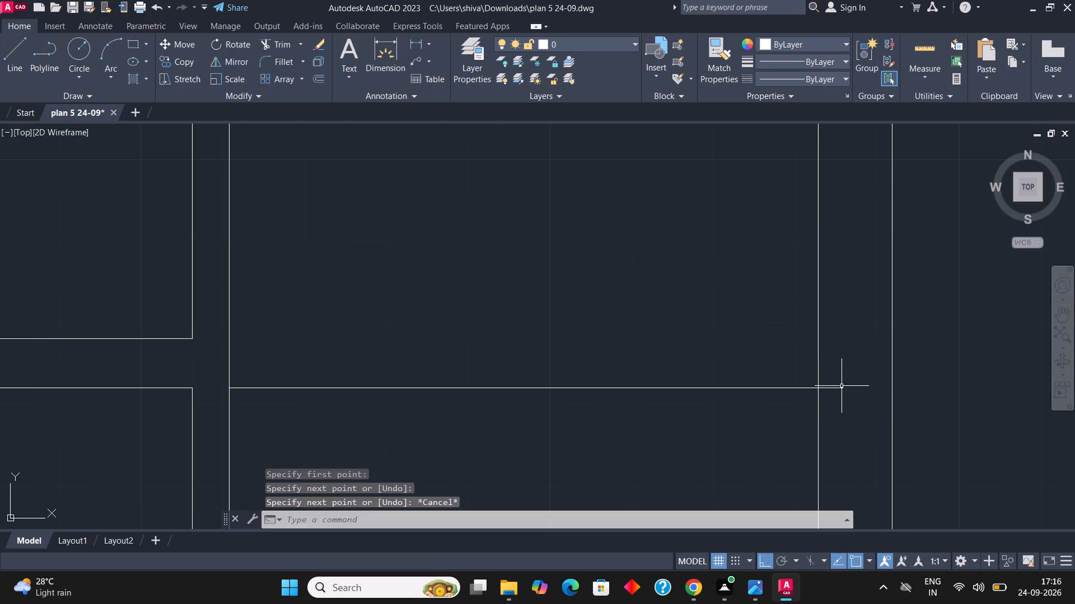
Trim the new horizontal line's overhang beyond the 9" vertical partition's inner line.
{"action": "key", "text": "t"}
{"action": "key", "text": "r"}
{"action": "key", "text": "Return"}
{"action": "left_click", "coordinate": [827, 385]}
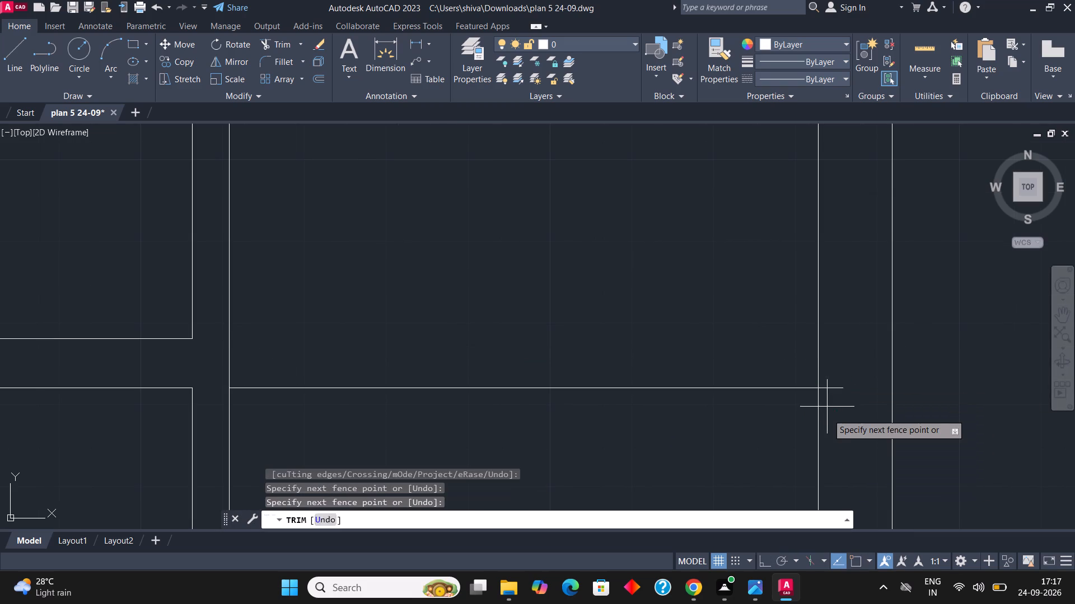
{"action": "left_click", "coordinate": [827, 413]}
{"action": "key", "text": "Escape"}
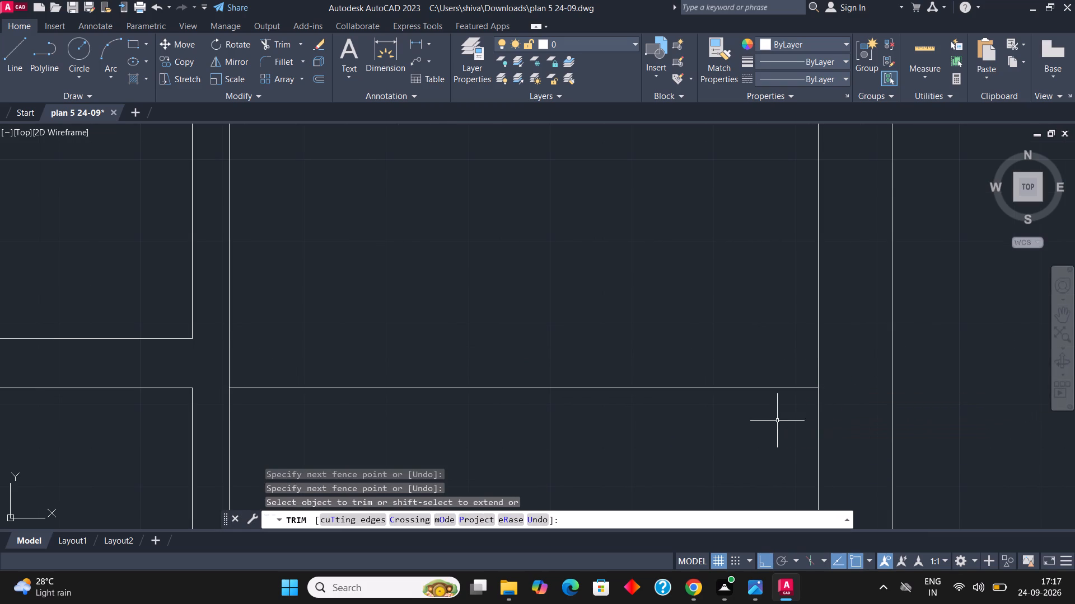
{"action": "key", "text": "Escape"}
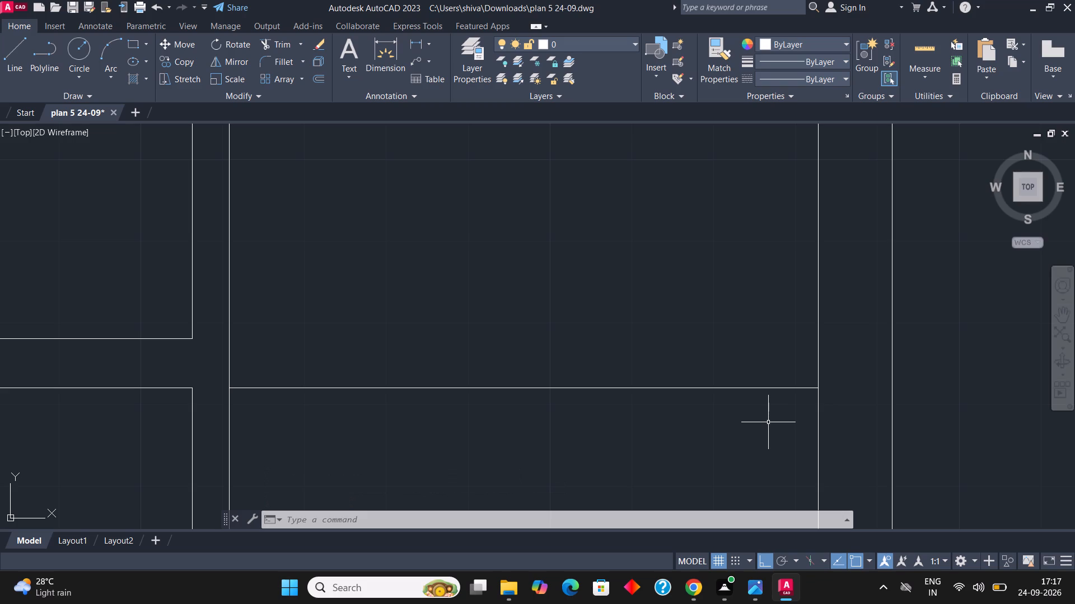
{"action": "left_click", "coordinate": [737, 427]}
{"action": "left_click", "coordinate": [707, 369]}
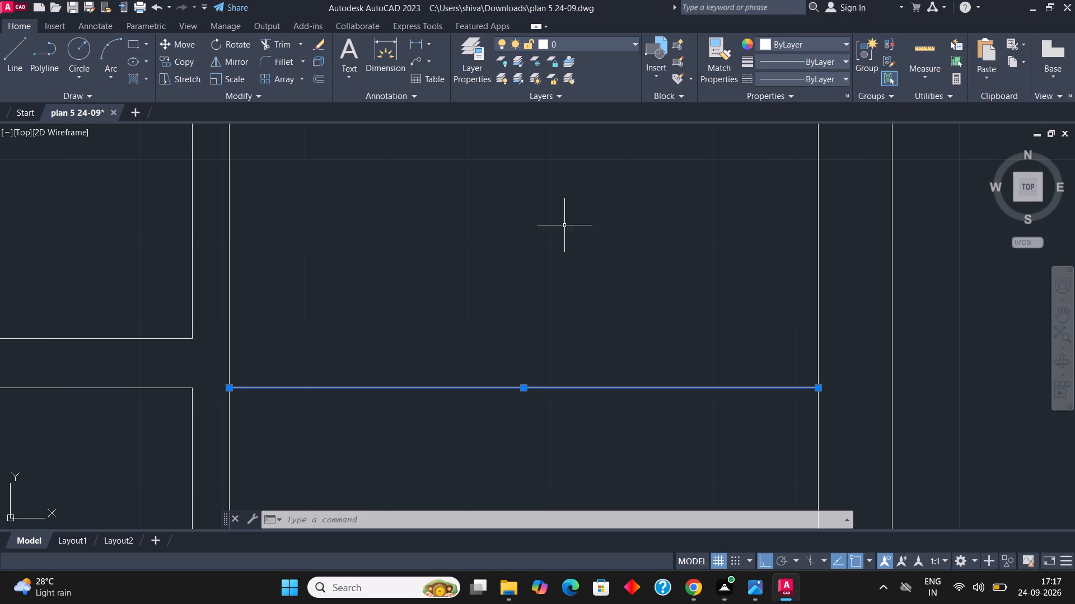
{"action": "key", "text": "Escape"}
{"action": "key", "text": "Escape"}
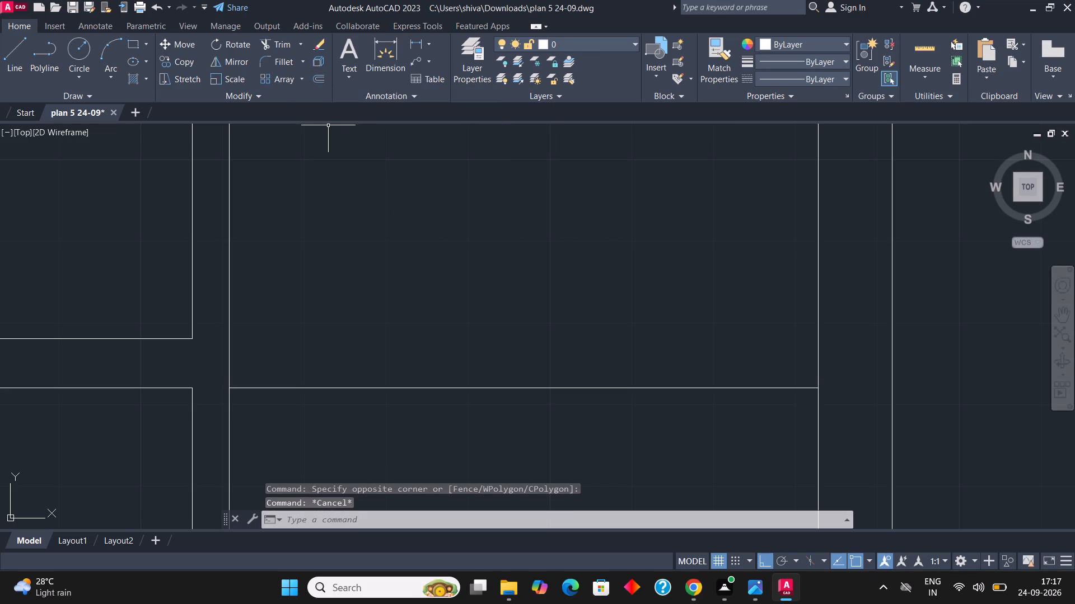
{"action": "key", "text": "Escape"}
Draw a horizontal line from the 4.5" partition's left line, level with the 6" partition's upper line, to just past the 9" partition's inner line.
{"action": "key", "text": "l"}
{"action": "key", "text": "Return"}
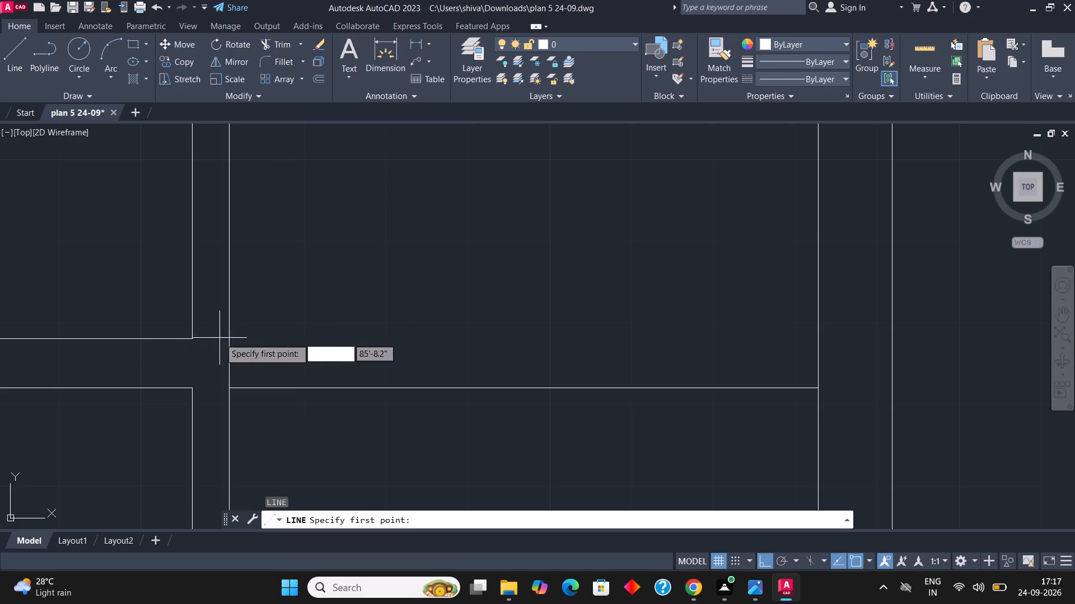
{"action": "left_click", "coordinate": [193, 337]}
{"action": "scroll", "coordinate": [341, 347], "scroll_direction": "down", "scroll_amount": 2}
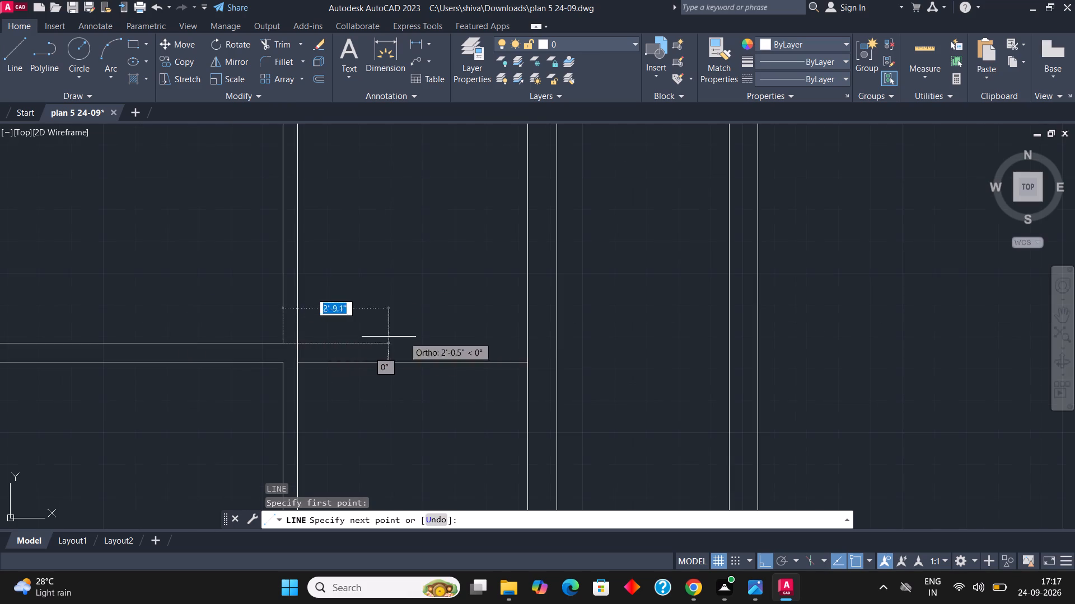
{"action": "scroll", "coordinate": [576, 366], "scroll_direction": "up", "scroll_amount": 2}
{"action": "left_click", "coordinate": [493, 326]}
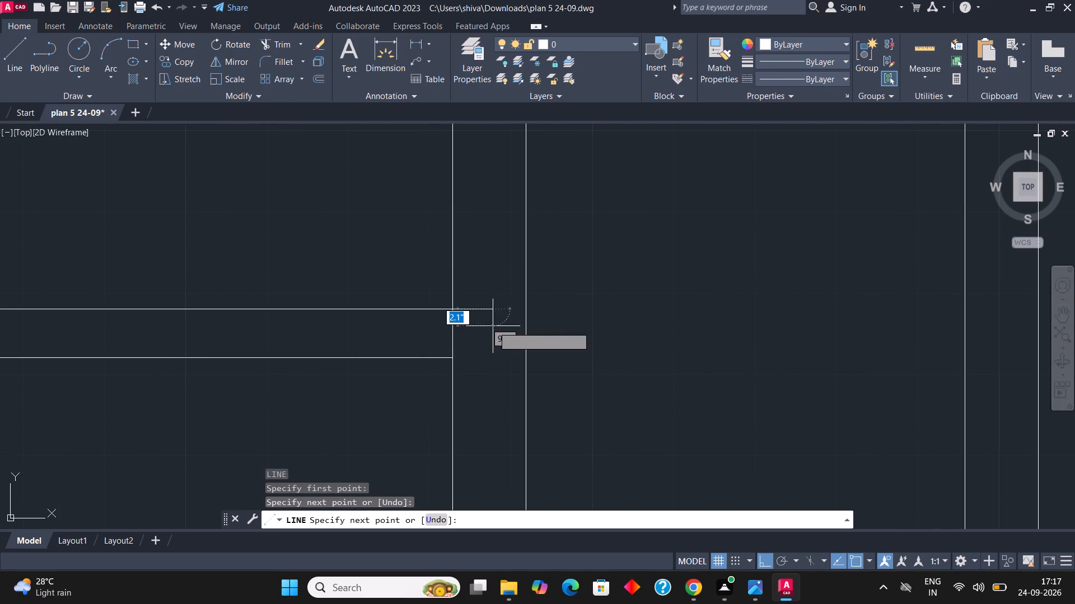
{"action": "key", "text": "Escape"}
Trim the upper line's overhang and its piece across the 4.5" partition, plus the vertical line pieces crossing the extended 6" partition.
{"action": "type", "text": "tr"}
{"action": "key", "text": "Return"}
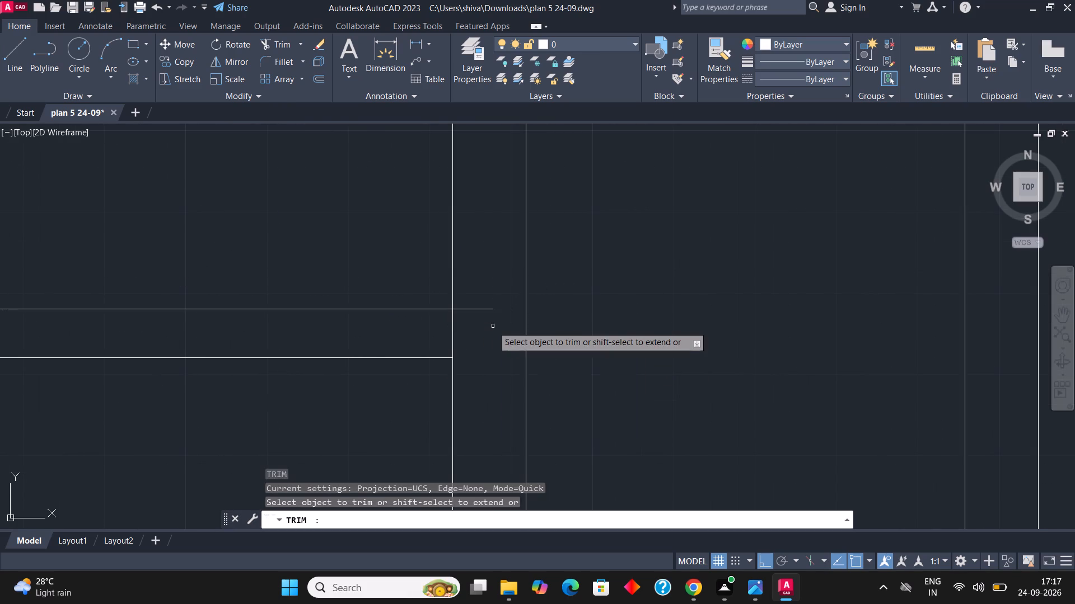
{"action": "left_click", "coordinate": [491, 299]}
{"action": "left_click", "coordinate": [497, 384]}
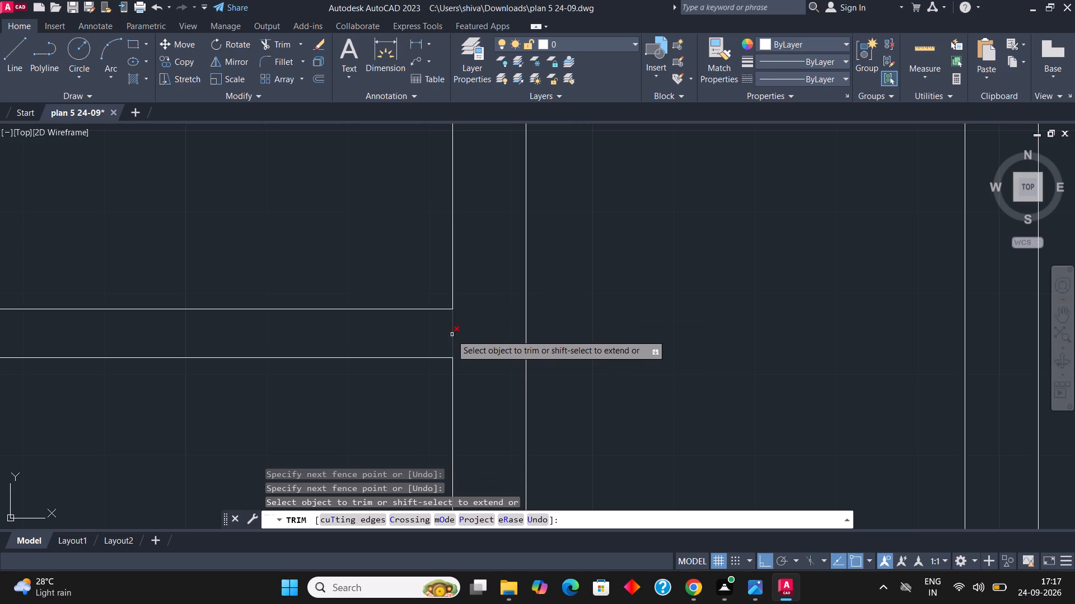
{"action": "left_click", "coordinate": [451, 334]}
{"action": "scroll", "coordinate": [473, 323], "scroll_direction": "down", "scroll_amount": 3}
{"action": "scroll", "coordinate": [310, 333], "scroll_direction": "up", "scroll_amount": 3}
{"action": "left_click", "coordinate": [334, 282]}
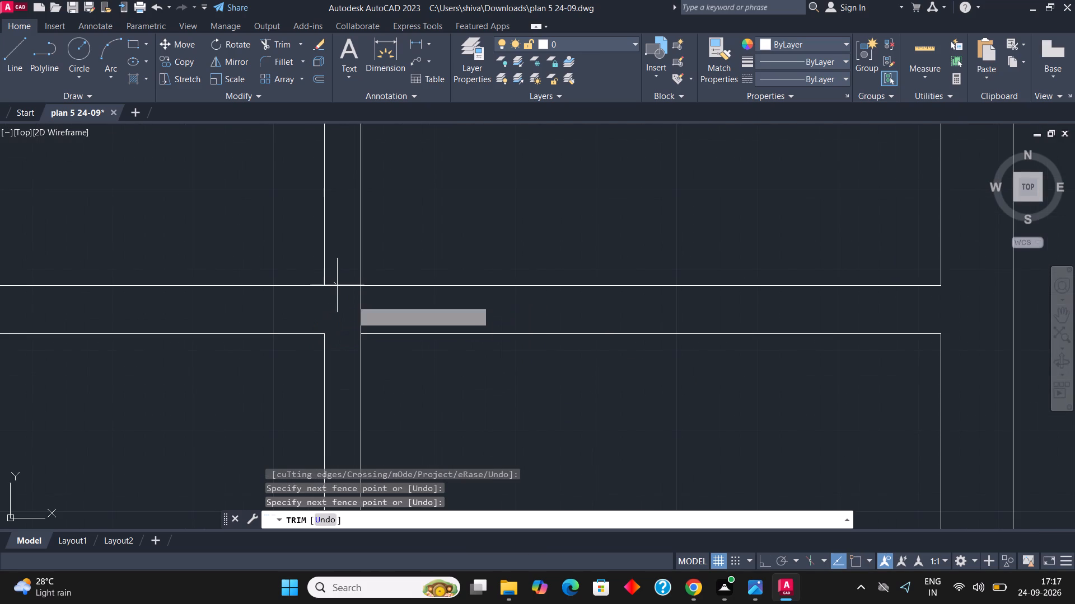
{"action": "left_click", "coordinate": [364, 315]}
{"action": "scroll", "coordinate": [331, 401], "scroll_direction": "down", "scroll_amount": 2}
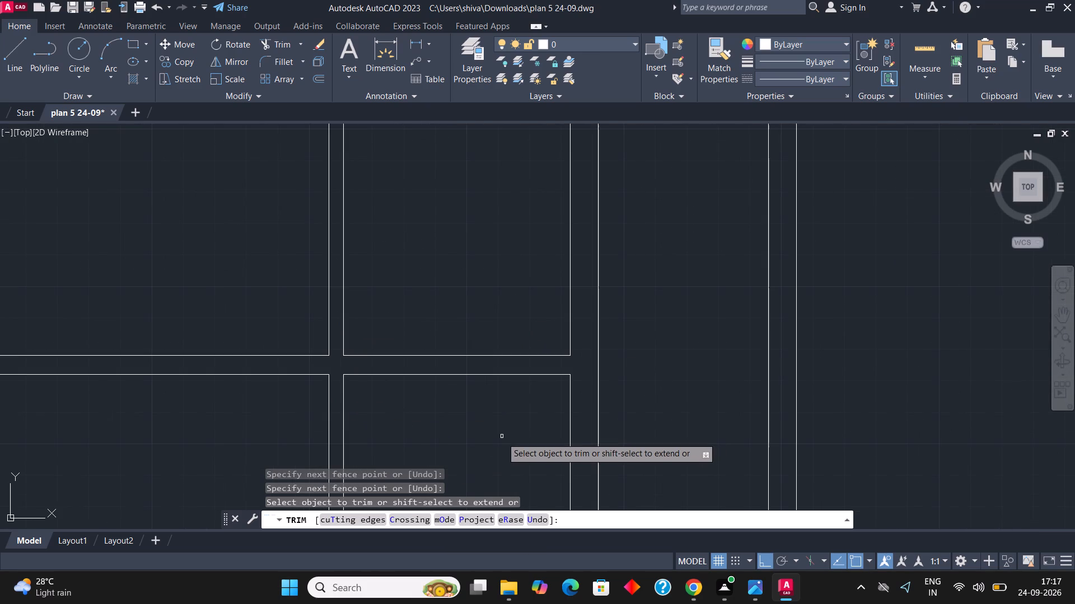
{"action": "key", "text": "Escape"}
{"action": "key", "text": "Escape"}
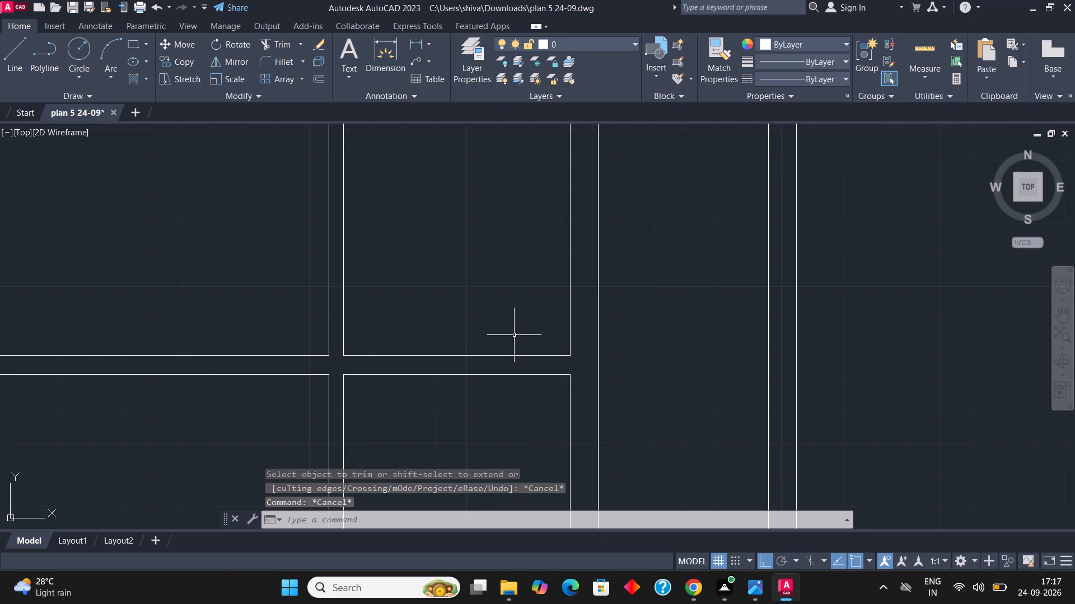
Offset the 6" cross partition's upper line 6' upward in the narrow room between the 4.5" and 9" partitions.
{"action": "scroll", "coordinate": [512, 341], "scroll_direction": "up", "scroll_amount": 2}
{"action": "scroll", "coordinate": [518, 410], "scroll_direction": "down", "scroll_amount": 2}
{"action": "left_click", "coordinate": [526, 404]}
{"action": "left_click", "coordinate": [496, 376]}
{"action": "scroll", "coordinate": [497, 412], "scroll_direction": "down", "scroll_amount": 2}
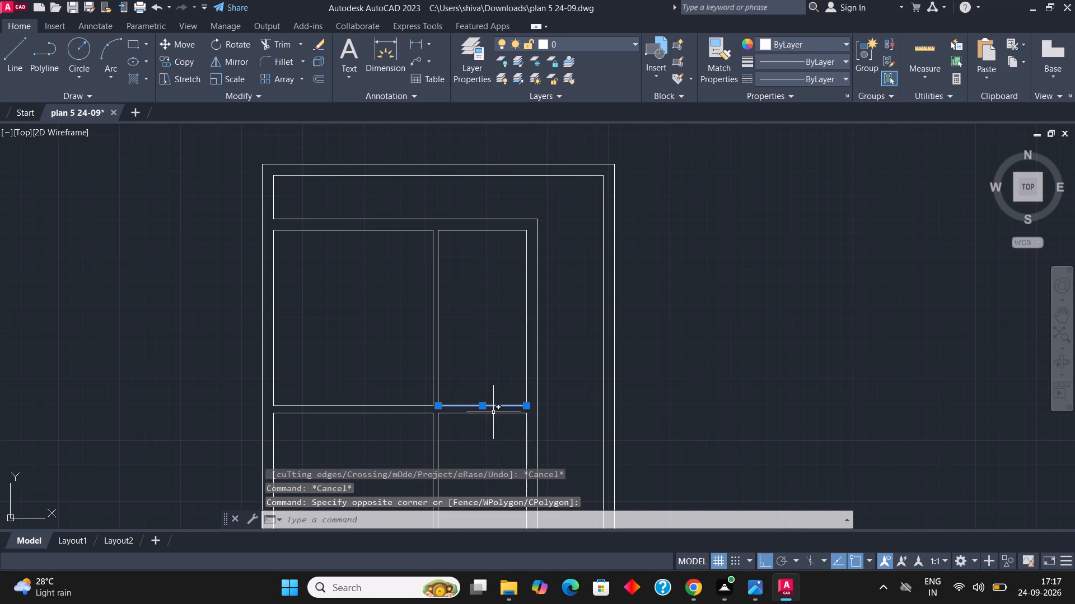
{"action": "left_click", "coordinate": [316, 75]}
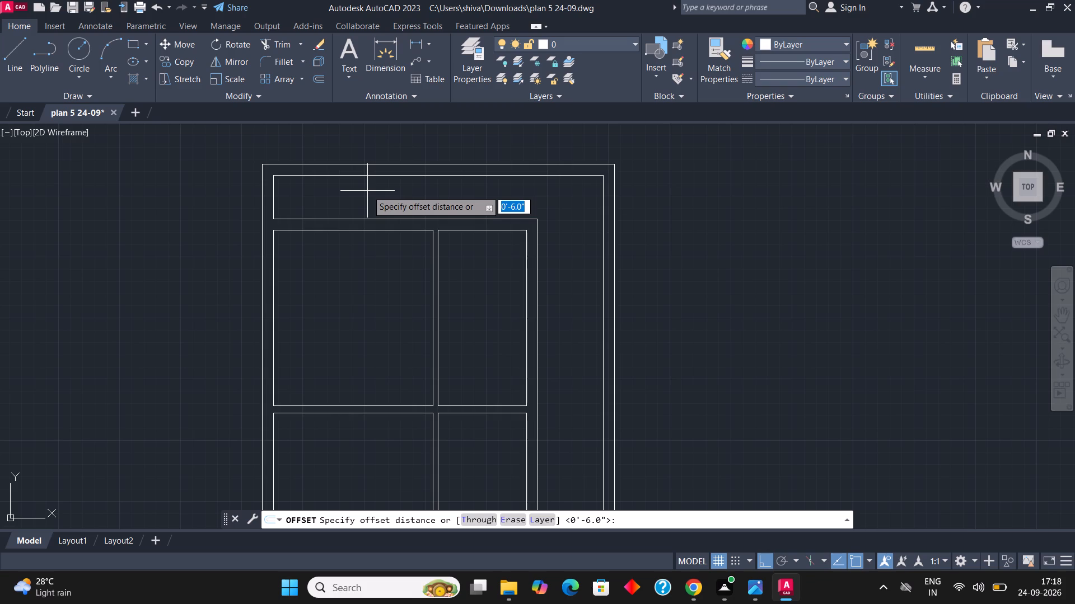
{"action": "type", "text": "6'"}
{"action": "key", "text": "Return"}
{"action": "left_click", "coordinate": [459, 281]}
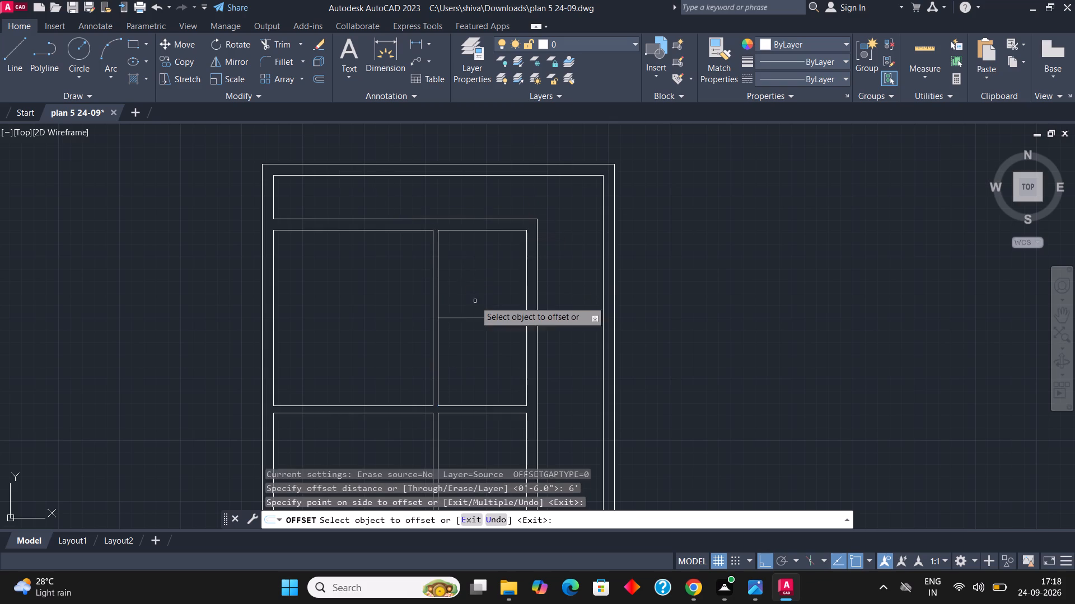
Offset the new horizontal line in the narrow room 6" upward to form a second cross partition.
{"action": "scroll", "coordinate": [475, 301], "scroll_direction": "up", "scroll_amount": 2}
{"action": "left_click", "coordinate": [488, 345]}
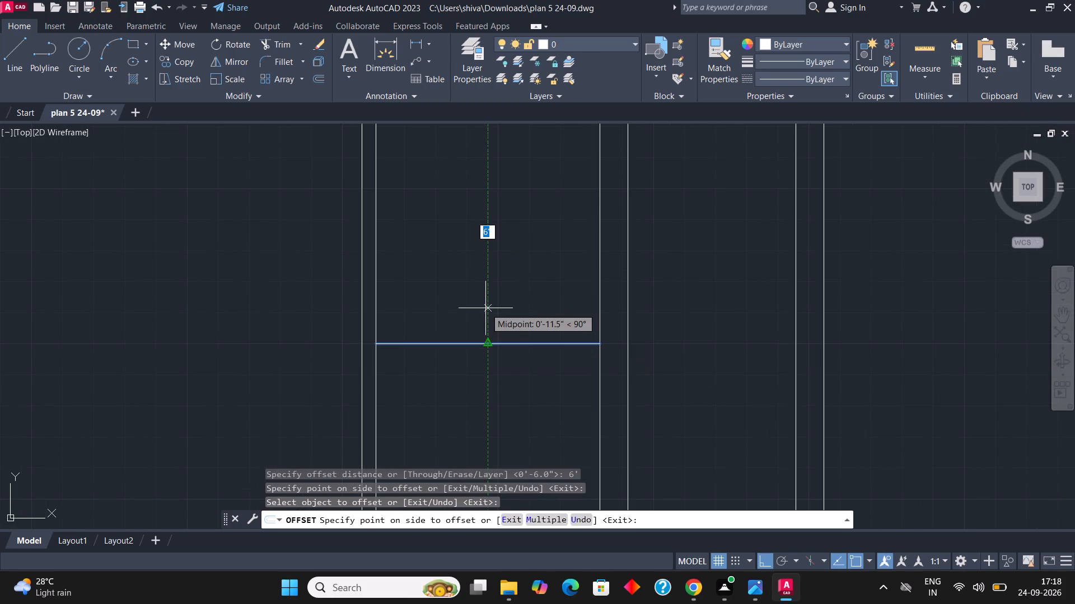
{"action": "key", "text": "6"}
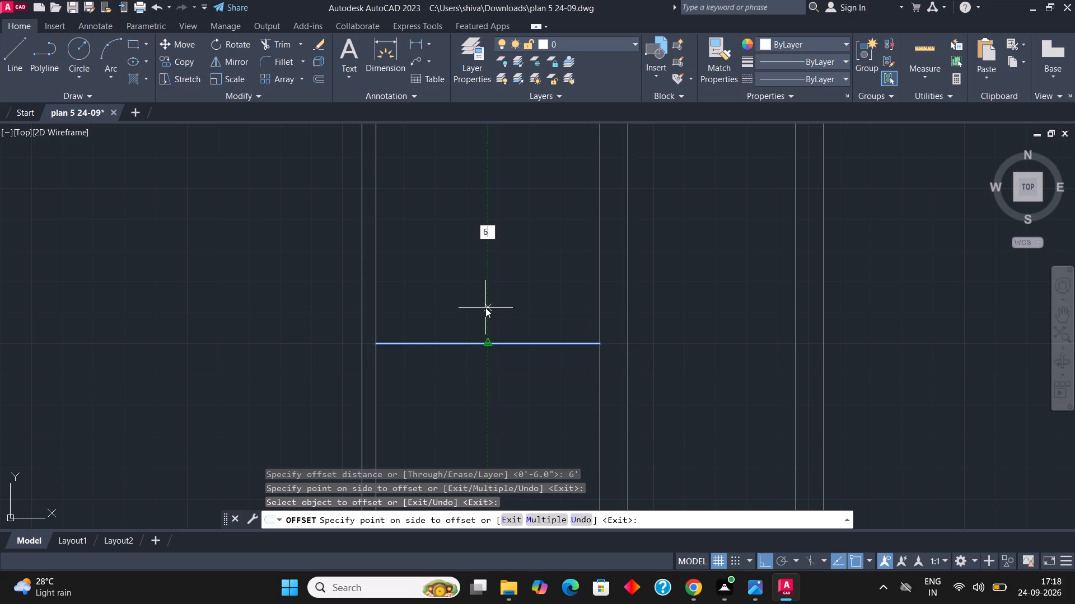
{"action": "key", "text": "shift+quotedbl"}
{"action": "key", "text": "shift+Return"}
{"action": "scroll", "coordinate": [494, 309], "scroll_direction": "down", "scroll_amount": 3}
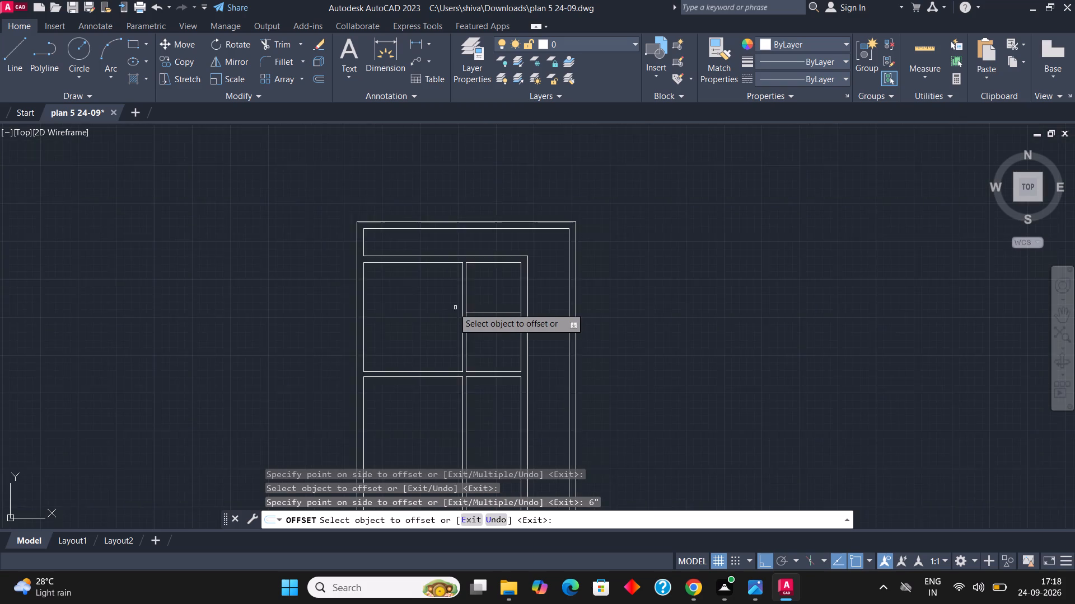
{"action": "scroll", "coordinate": [445, 312], "scroll_direction": "up", "scroll_amount": 2}
{"action": "key", "text": "Escape"}
{"action": "key", "text": "Escape"}
Trim the 4.5" partition's right line and the 9" partition's inner line between the second cross partition's two lines.
{"action": "key", "text": "t"}
{"action": "key", "text": "r"}
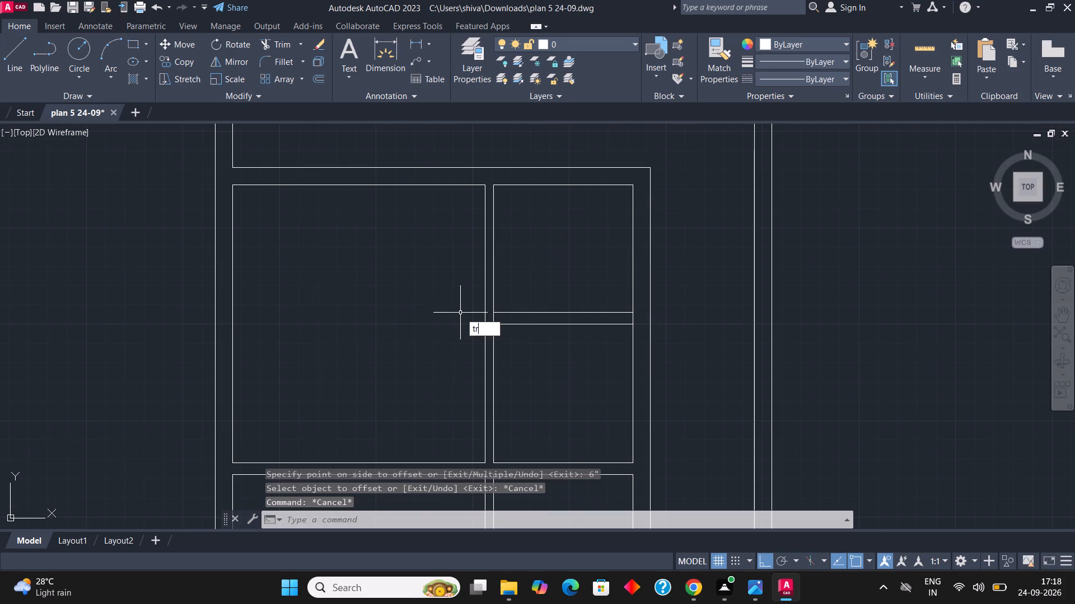
{"action": "key", "text": "Return"}
{"action": "scroll", "coordinate": [480, 314], "scroll_direction": "up", "scroll_amount": 2}
{"action": "left_click", "coordinate": [507, 317]}
{"action": "scroll", "coordinate": [487, 329], "scroll_direction": "down", "scroll_amount": 1}
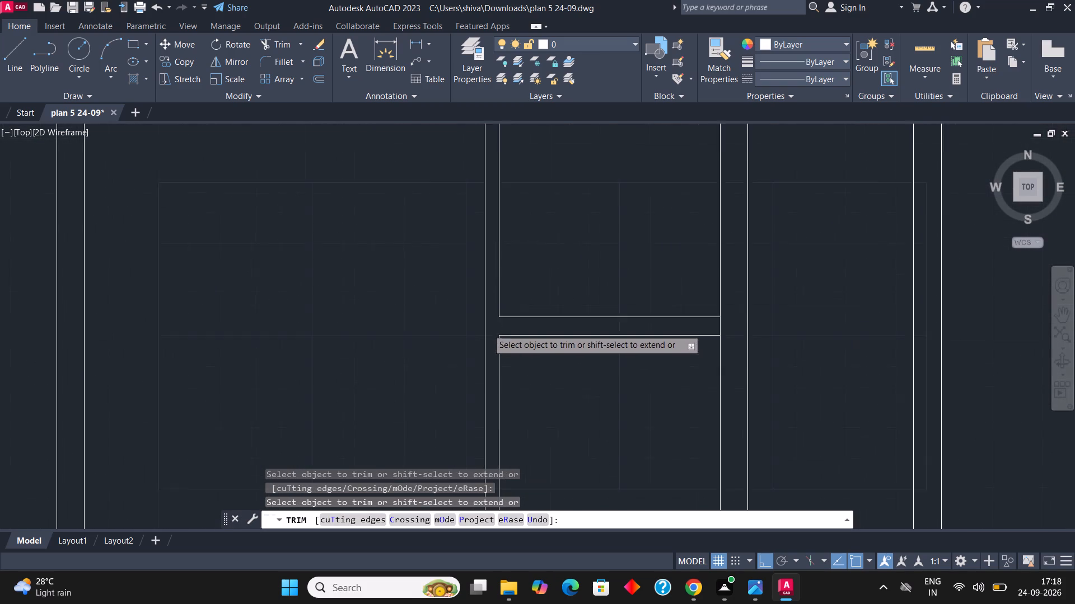
{"action": "scroll", "coordinate": [487, 329], "scroll_direction": "down", "scroll_amount": 1}
{"action": "scroll", "coordinate": [635, 342], "scroll_direction": "up", "scroll_amount": 1}
{"action": "left_click", "coordinate": [624, 322]}
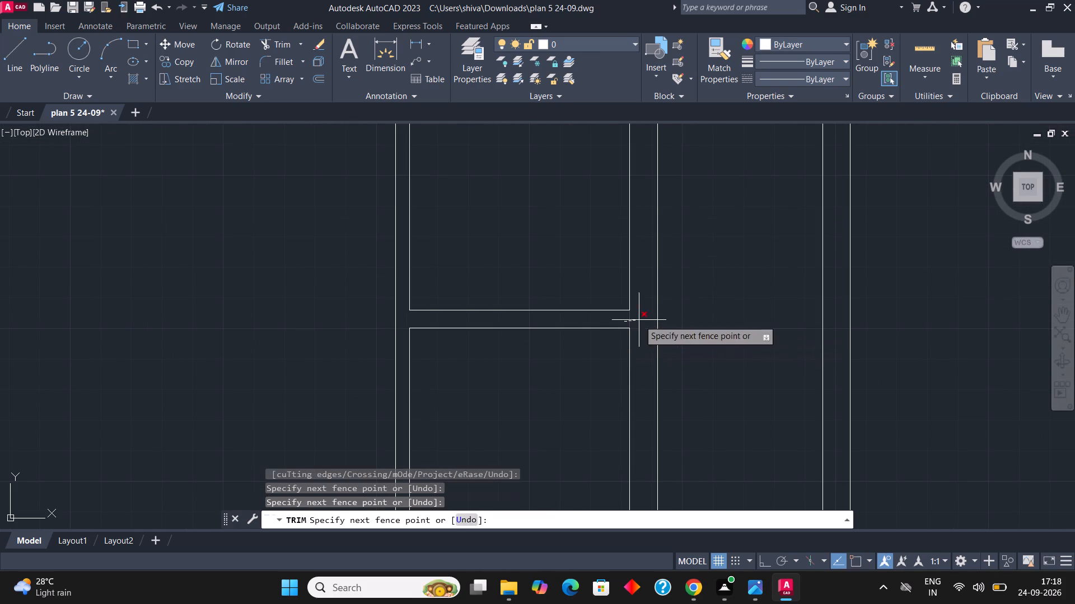
{"action": "left_click", "coordinate": [639, 320]}
{"action": "scroll", "coordinate": [640, 319], "scroll_direction": "down", "scroll_amount": 3}
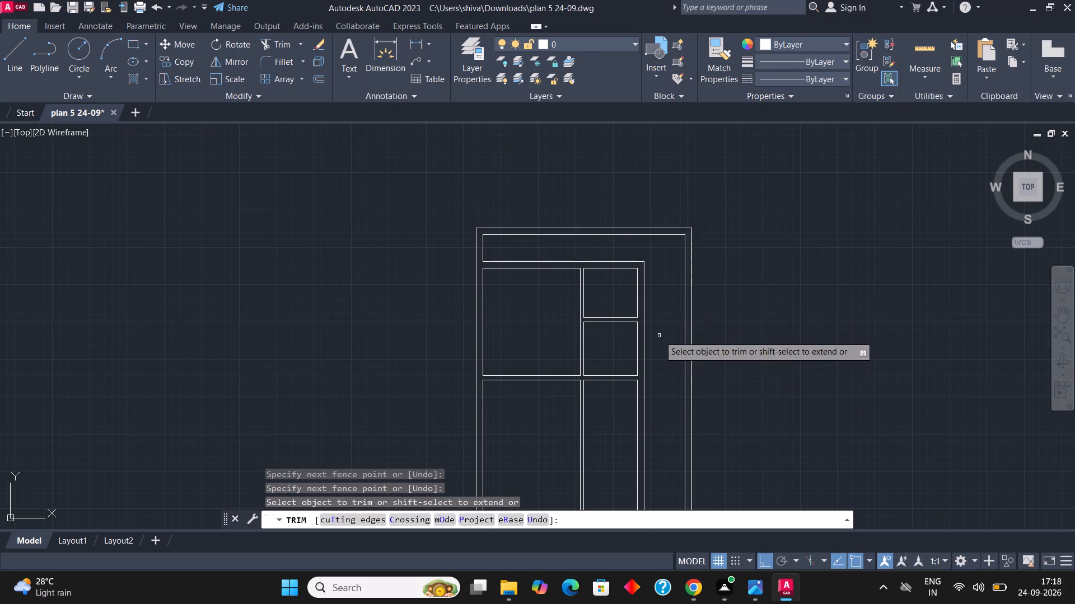
{"action": "key", "text": "Escape"}
{"action": "key", "text": "Escape"}
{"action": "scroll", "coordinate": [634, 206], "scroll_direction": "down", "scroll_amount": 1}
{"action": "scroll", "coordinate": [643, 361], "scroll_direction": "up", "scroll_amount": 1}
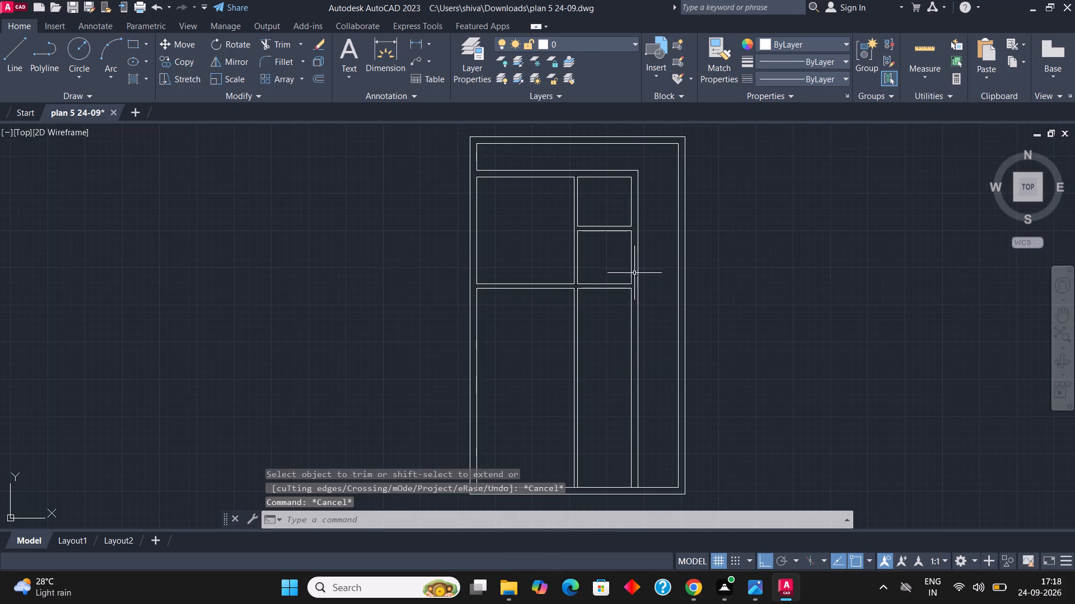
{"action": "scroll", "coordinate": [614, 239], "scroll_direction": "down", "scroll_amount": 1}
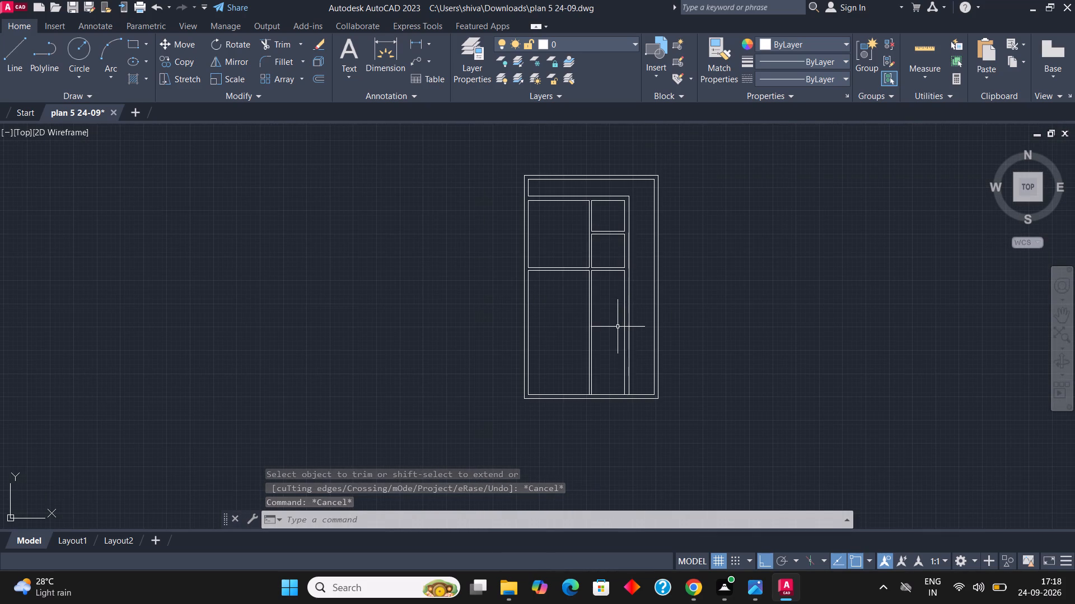
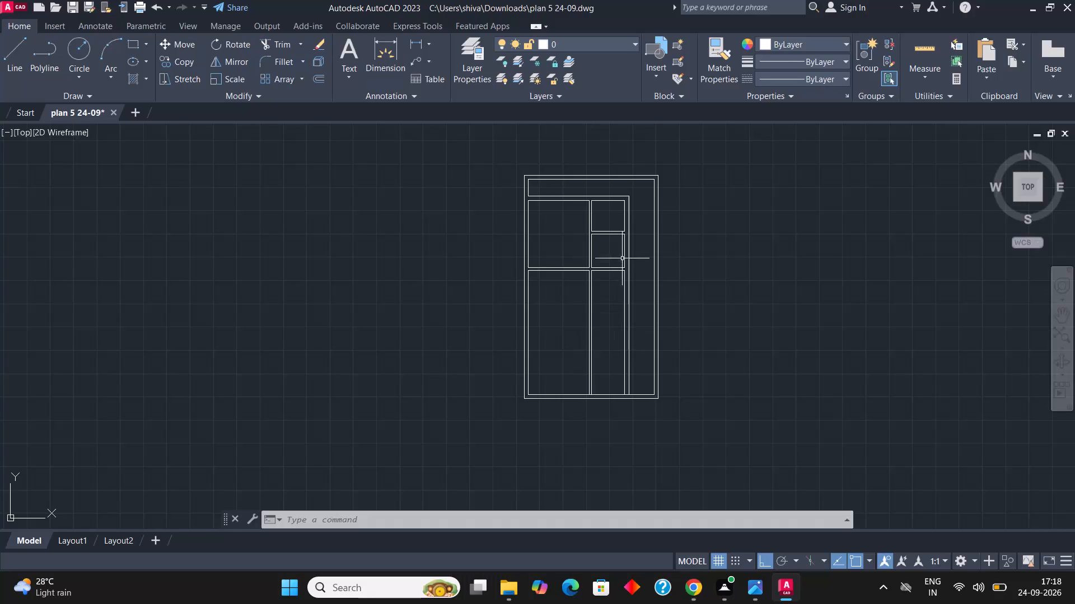
Trim the bottom wall's inner line between the two lines of the 4.5" partition.
{"action": "scroll", "coordinate": [622, 258], "scroll_direction": "up", "scroll_amount": 2}
{"action": "scroll", "coordinate": [629, 260], "scroll_direction": "down", "scroll_amount": 1}
{"action": "scroll", "coordinate": [532, 317], "scroll_direction": "up", "scroll_amount": 1}
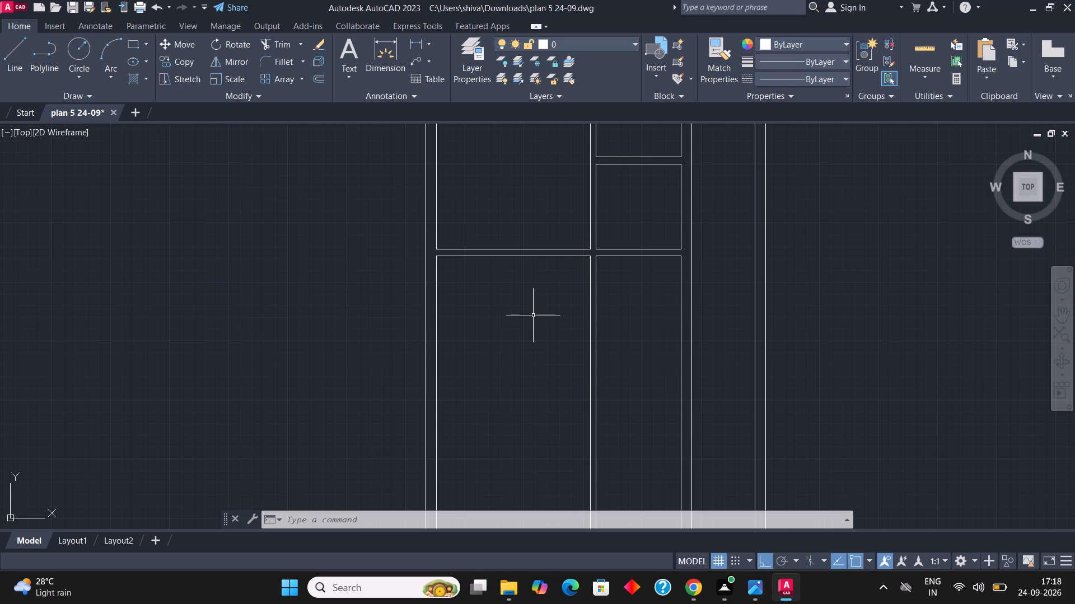
{"action": "scroll", "coordinate": [562, 298], "scroll_direction": "down", "scroll_amount": 1}
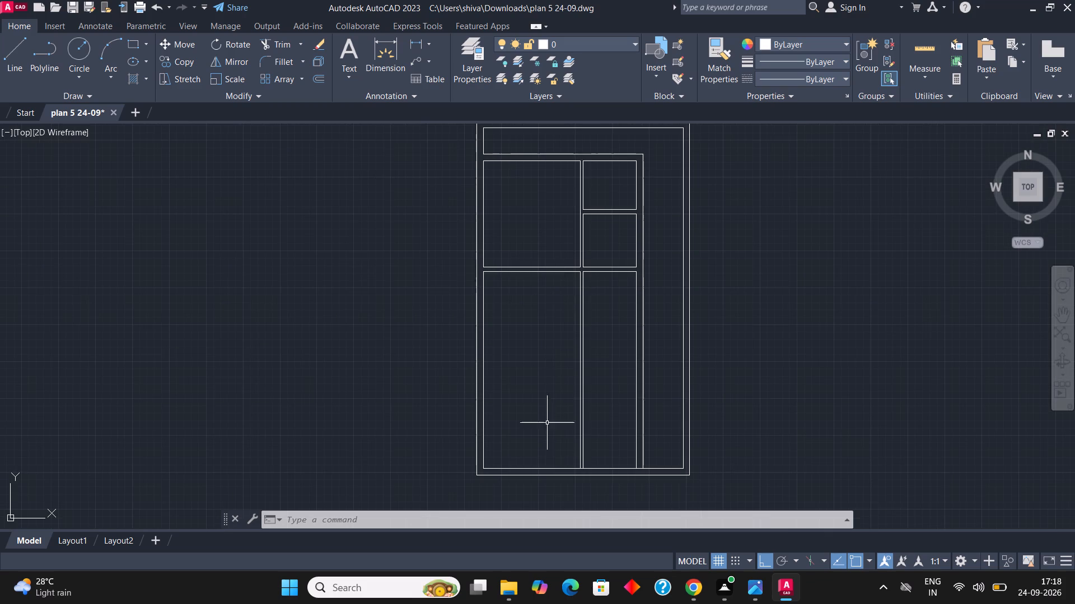
{"action": "scroll", "coordinate": [543, 487], "scroll_direction": "up", "scroll_amount": 3}
{"action": "key", "text": "Escape"}
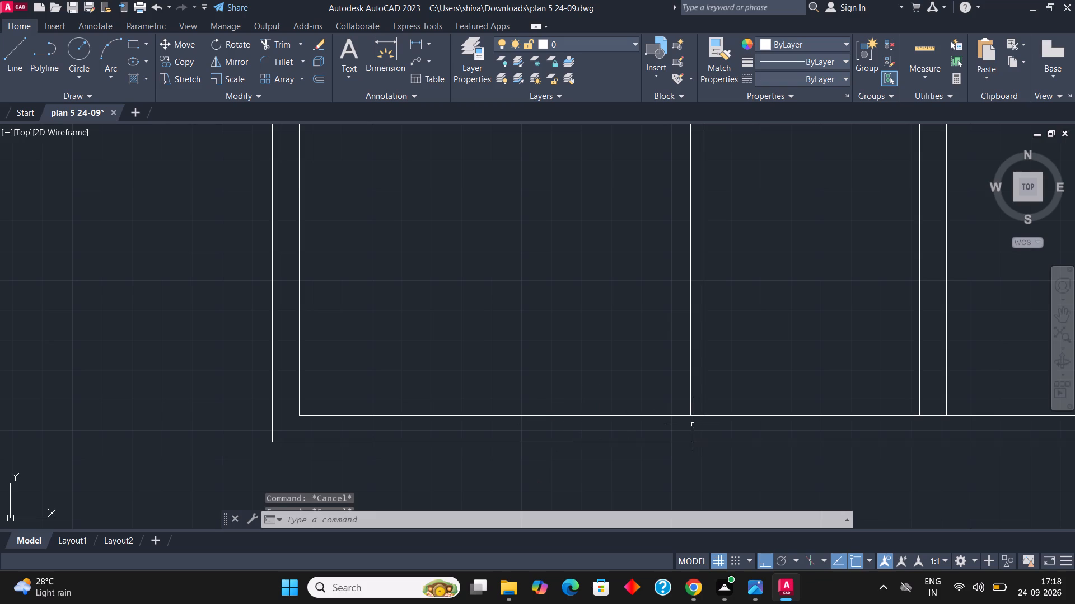
{"action": "key", "text": "Escape"}
{"action": "type", "text": "tr"}
{"action": "key", "text": "Return"}
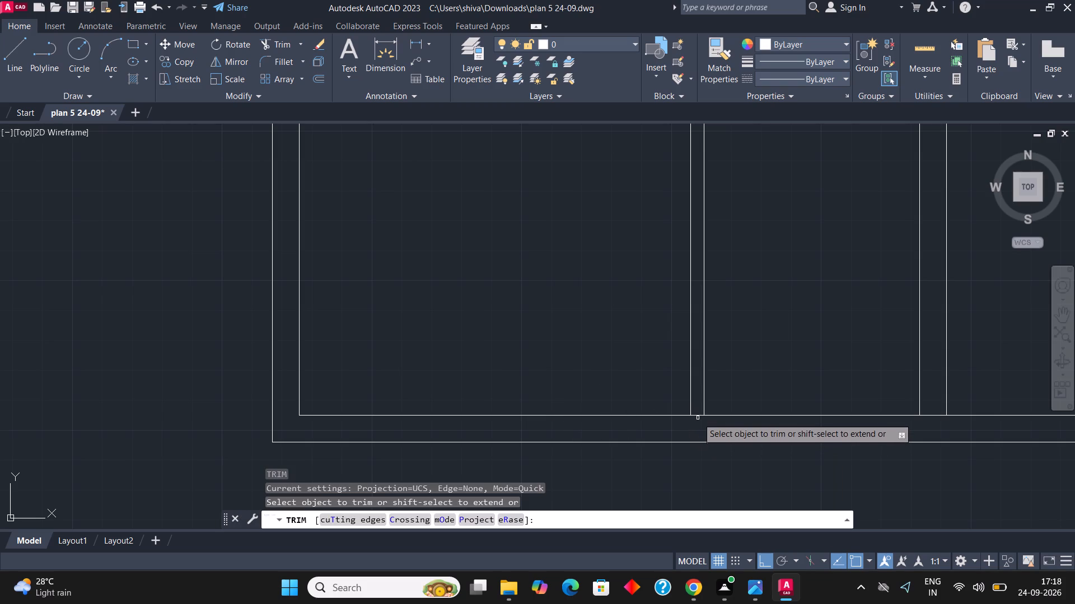
{"action": "left_click", "coordinate": [697, 417]}
{"action": "key", "text": "Escape"}
{"action": "key", "text": "Escape"}
Offset the bottom wall's inner line in the lower left room 15' upward.
{"action": "left_click", "coordinate": [567, 433]}
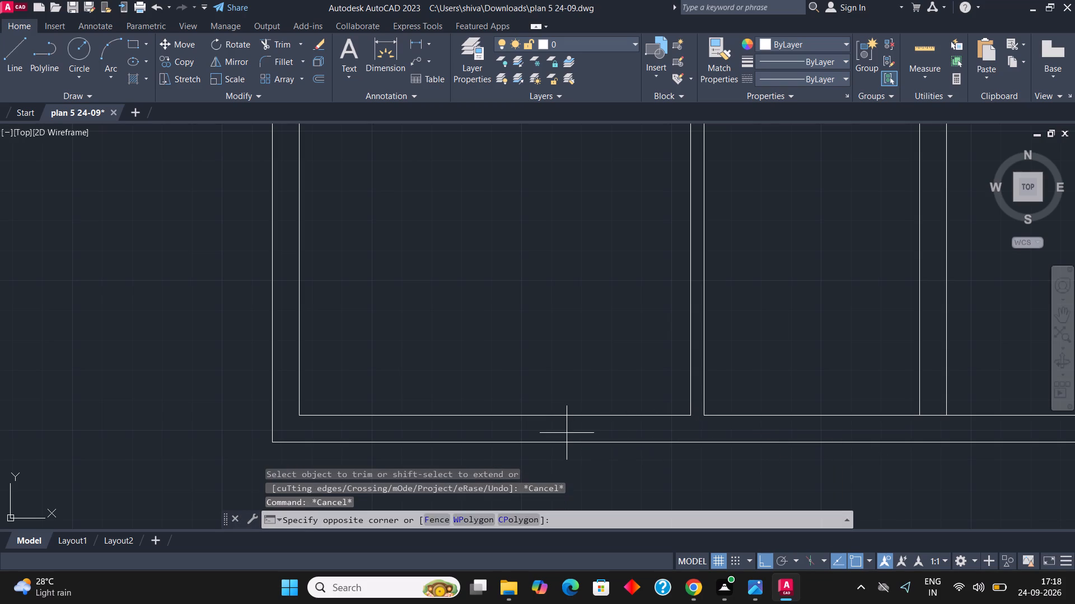
{"action": "left_click", "coordinate": [558, 389]}
{"action": "left_click", "coordinate": [319, 88]}
{"action": "left_click", "coordinate": [319, 78]}
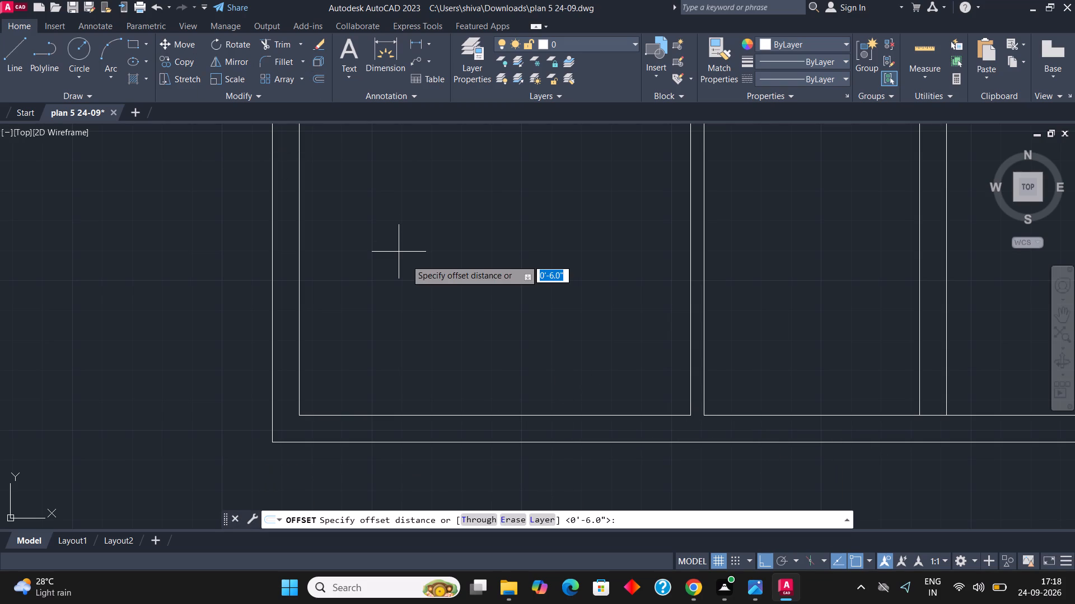
{"action": "type", "text": "15'"}
{"action": "key", "text": "Return"}
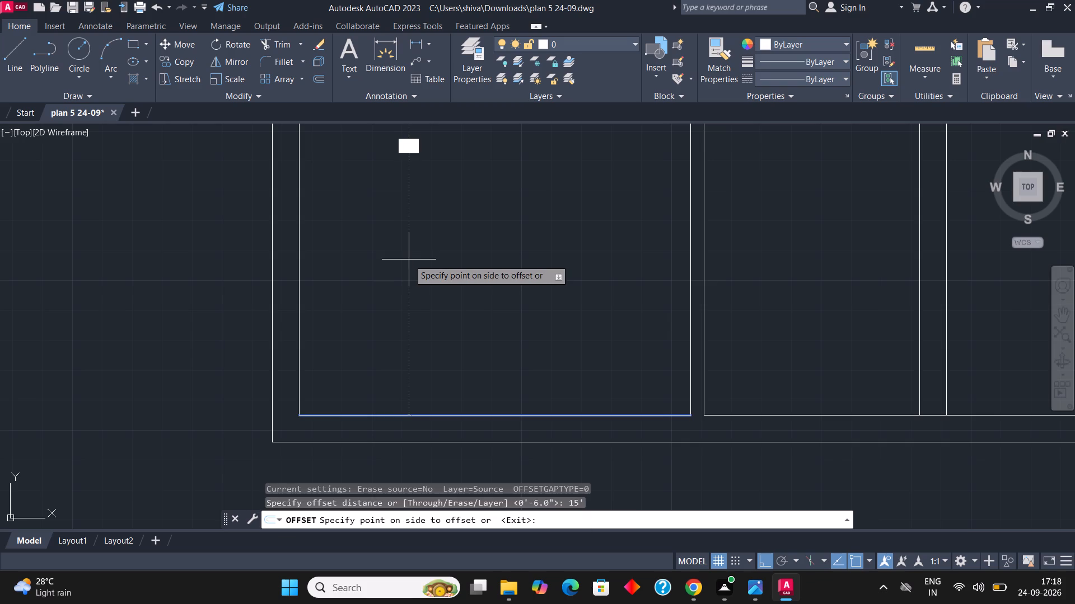
{"action": "scroll", "coordinate": [417, 279], "scroll_direction": "down", "scroll_amount": 3}
{"action": "left_click", "coordinate": [422, 258]}
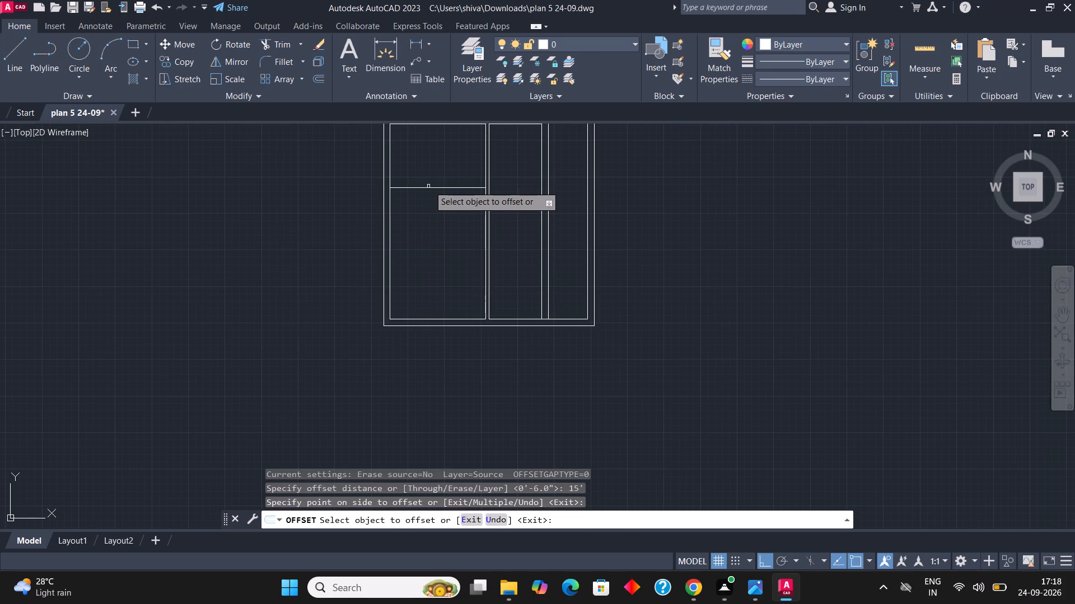
Offset the new horizontal line in the lower left room 6" upward to form another cross partition.
{"action": "left_click", "coordinate": [434, 189]}
{"action": "scroll", "coordinate": [436, 168], "scroll_direction": "up", "scroll_amount": 2}
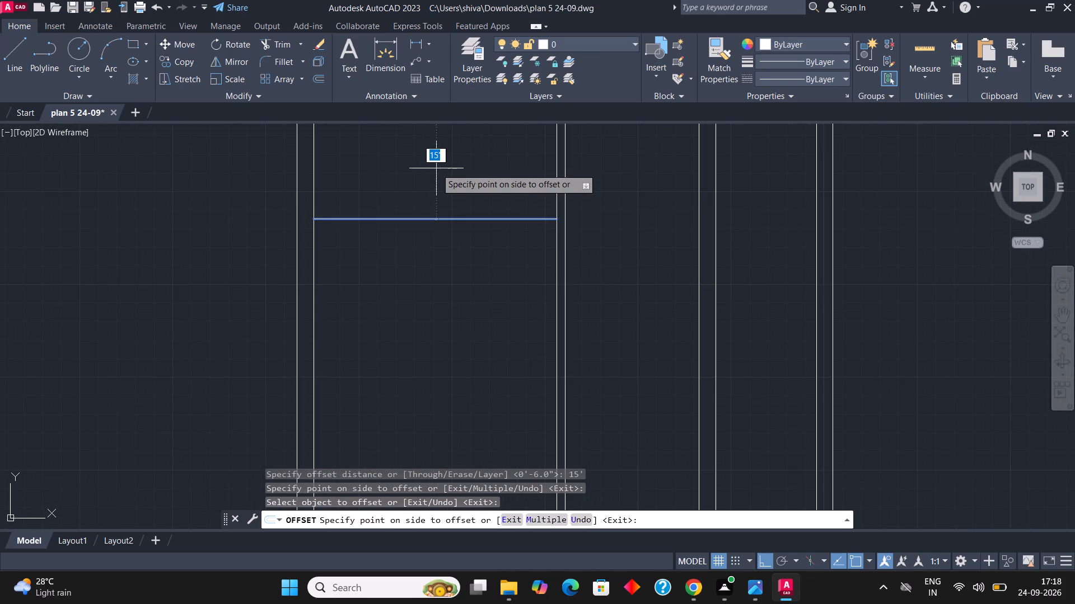
{"action": "scroll", "coordinate": [444, 355], "scroll_direction": "down", "scroll_amount": 3}
{"action": "scroll", "coordinate": [448, 273], "scroll_direction": "up", "scroll_amount": 2}
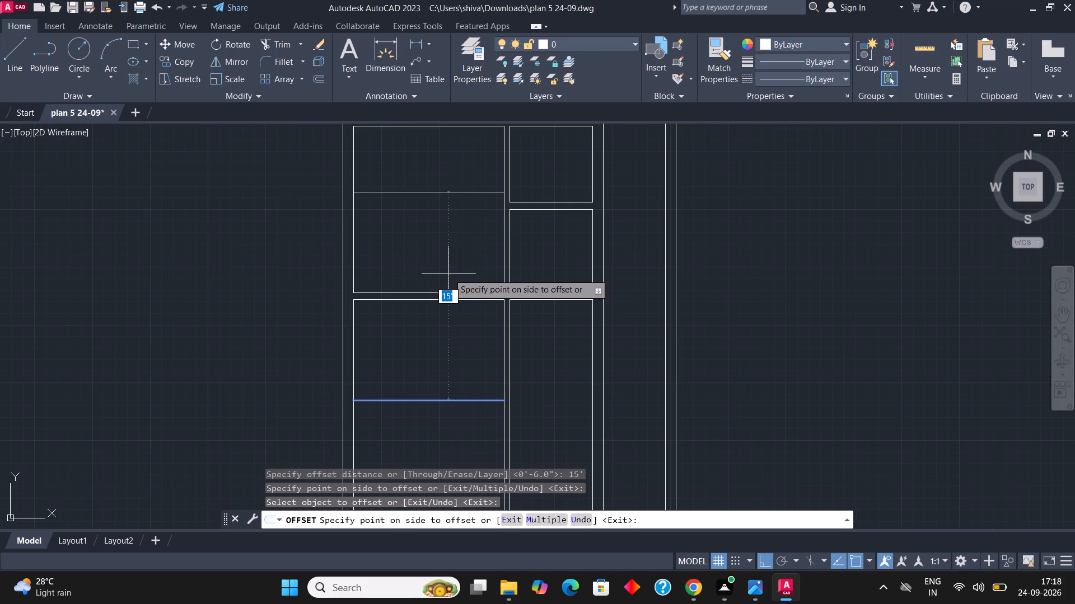
{"action": "key", "text": "6"}
{"action": "key", "text": "shift+quotedbl"}
{"action": "key", "text": "Return"}
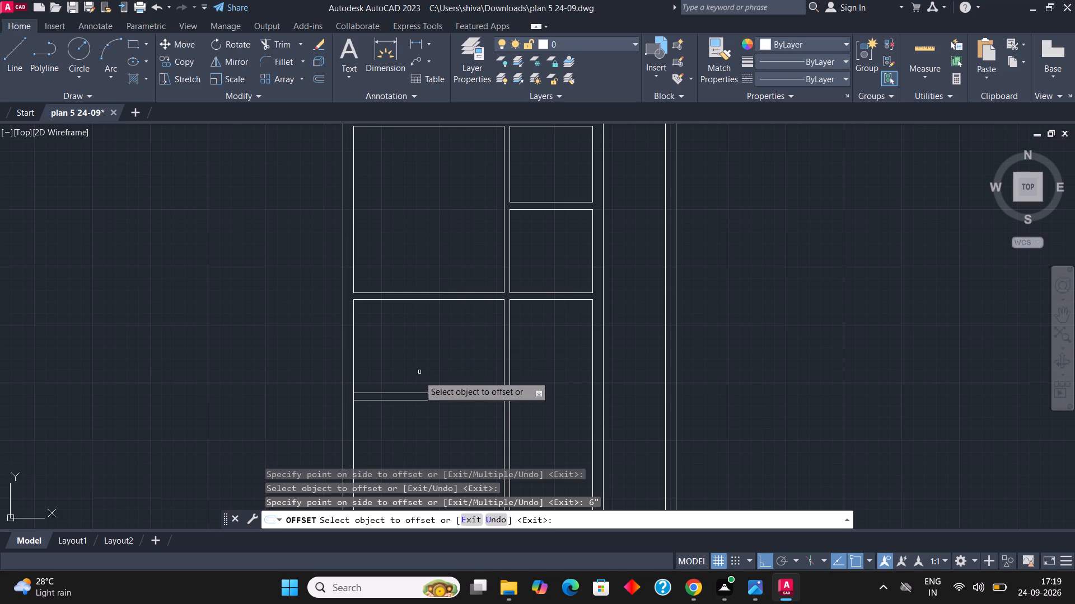
Extend both lines of the new 6" cross partition across the vertical partitions to the right outer wall's inner line.
{"action": "scroll", "coordinate": [340, 327], "scroll_direction": "down", "scroll_amount": 1}
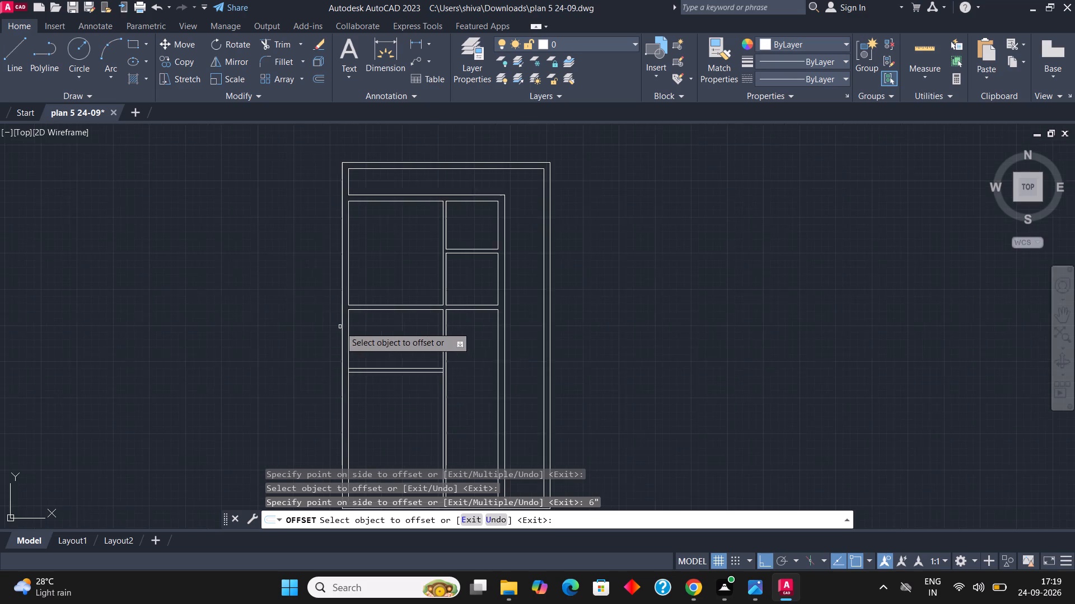
{"action": "scroll", "coordinate": [432, 380], "scroll_direction": "up", "scroll_amount": 3}
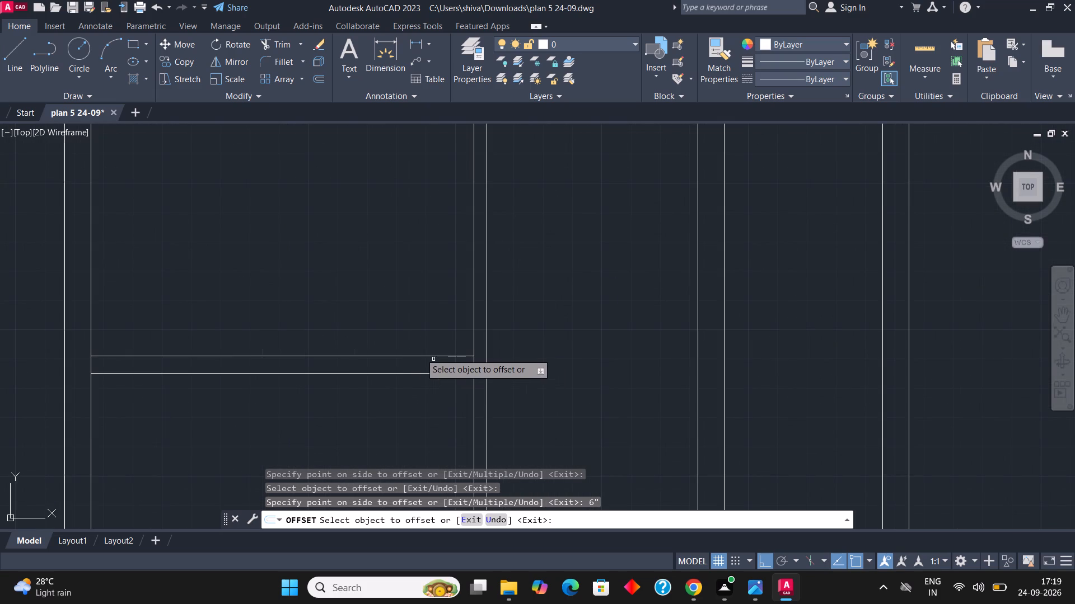
{"action": "key", "text": "Escape"}
{"action": "key", "text": "Escape"}
{"action": "type", "text": "ex"}
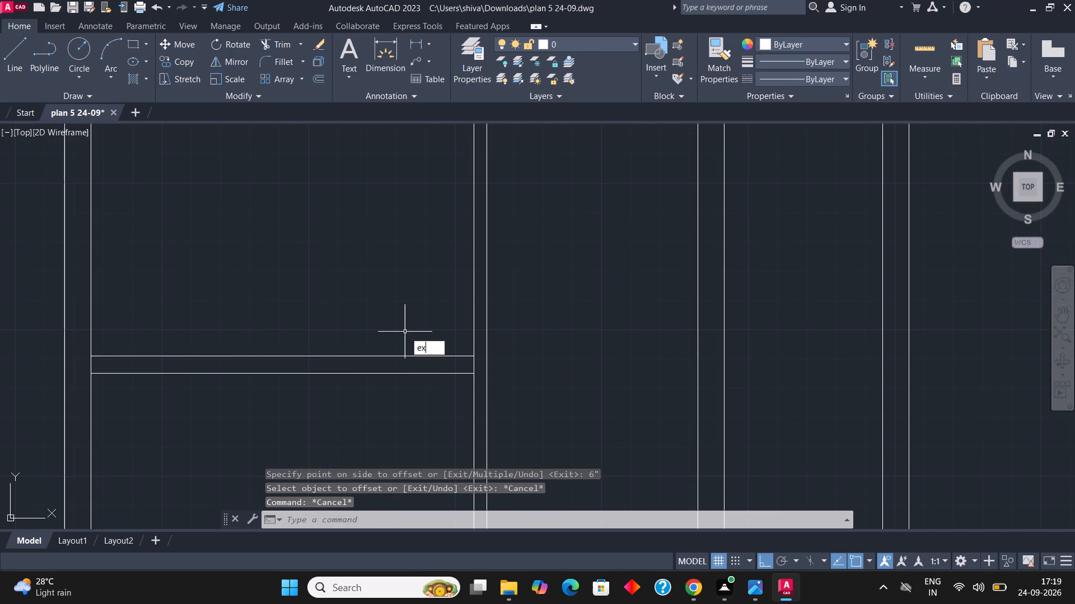
{"action": "key", "text": "Return"}
{"action": "left_click_drag", "start_coordinate": [404, 308], "coordinate": [414, 337]}
{"action": "left_click_drag", "start_coordinate": [440, 328], "coordinate": [441, 380]}
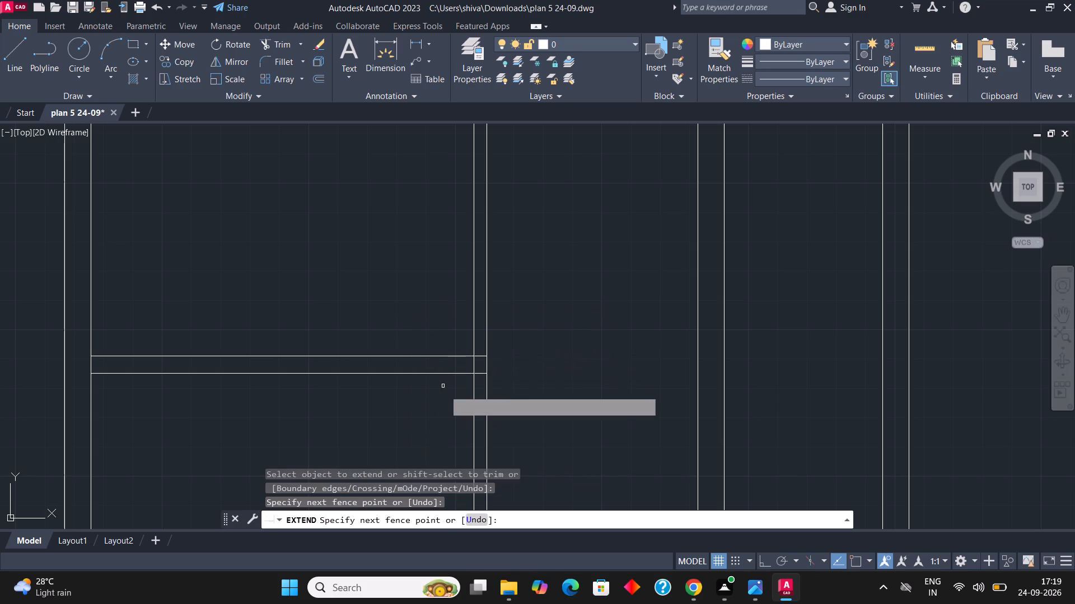
{"action": "left_click", "coordinate": [451, 354]}
{"action": "left_click", "coordinate": [460, 412]}
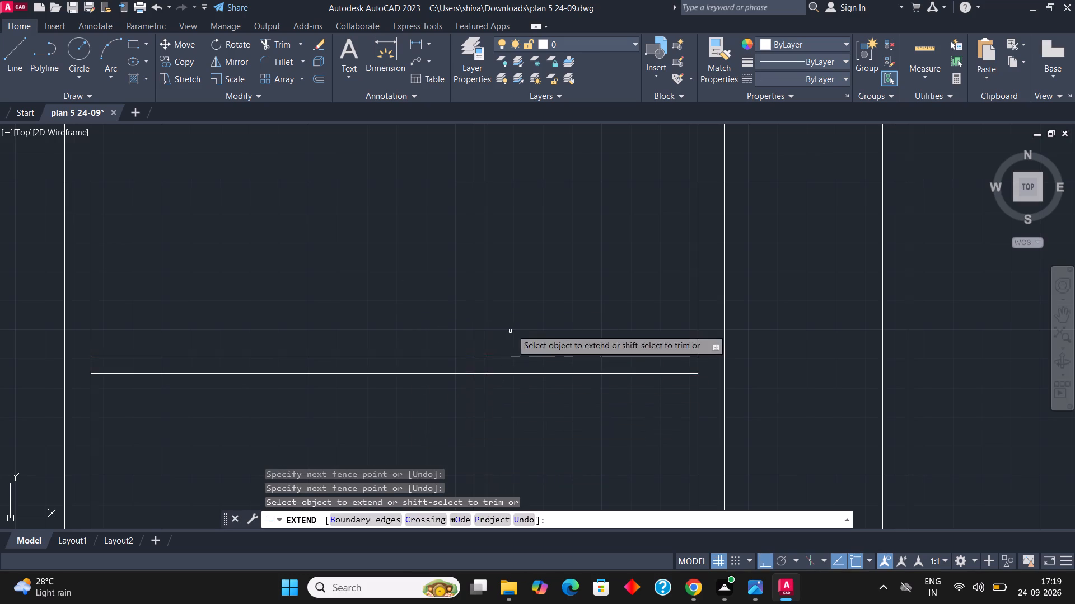
{"action": "left_click_drag", "start_coordinate": [512, 329], "coordinate": [509, 344]}
{"action": "left_click", "coordinate": [516, 401]}
{"action": "scroll", "coordinate": [506, 381], "scroll_direction": "down", "scroll_amount": 2}
{"action": "scroll", "coordinate": [539, 381], "scroll_direction": "up", "scroll_amount": 2}
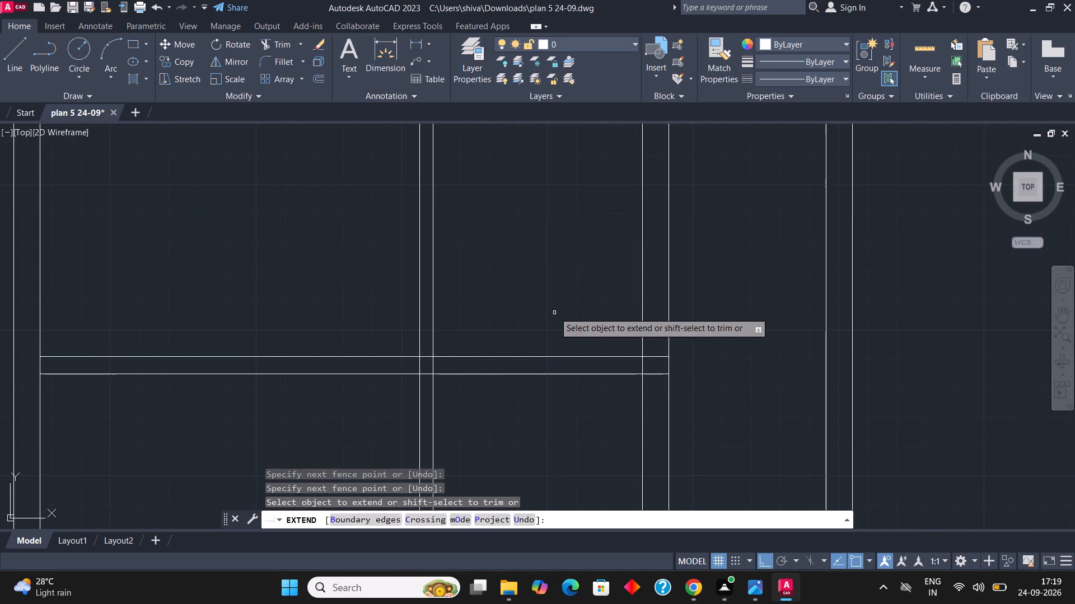
{"action": "scroll", "coordinate": [541, 309], "scroll_direction": "down", "scroll_amount": 2}
{"action": "left_click_drag", "start_coordinate": [551, 309], "coordinate": [551, 320]}
{"action": "left_click", "coordinate": [548, 376]}
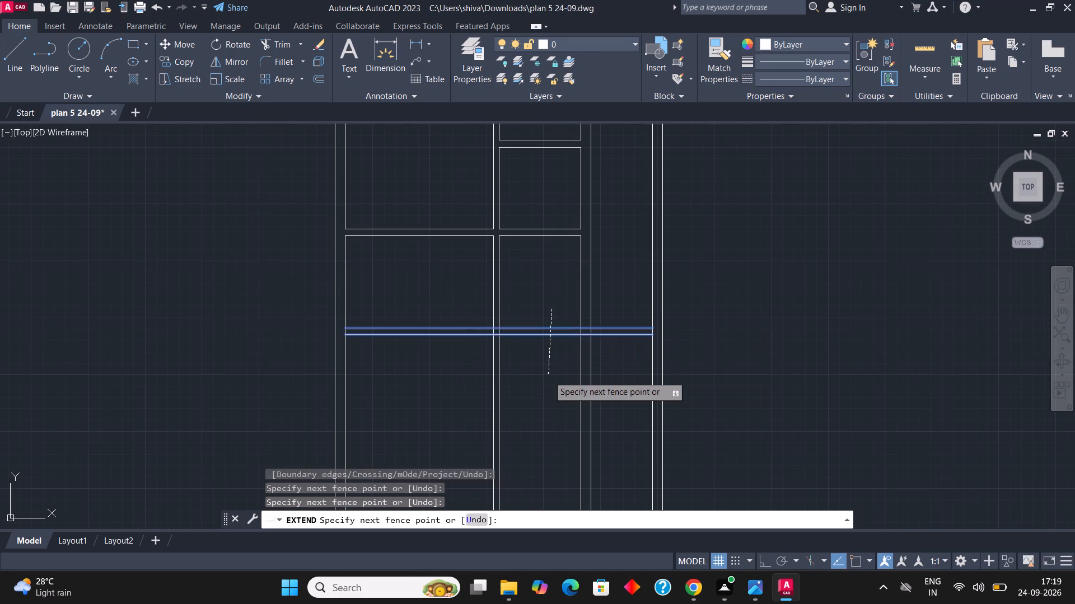
{"action": "key", "text": "Escape"}
{"action": "key", "text": "Escape"}
{"action": "key", "text": "Escape"}
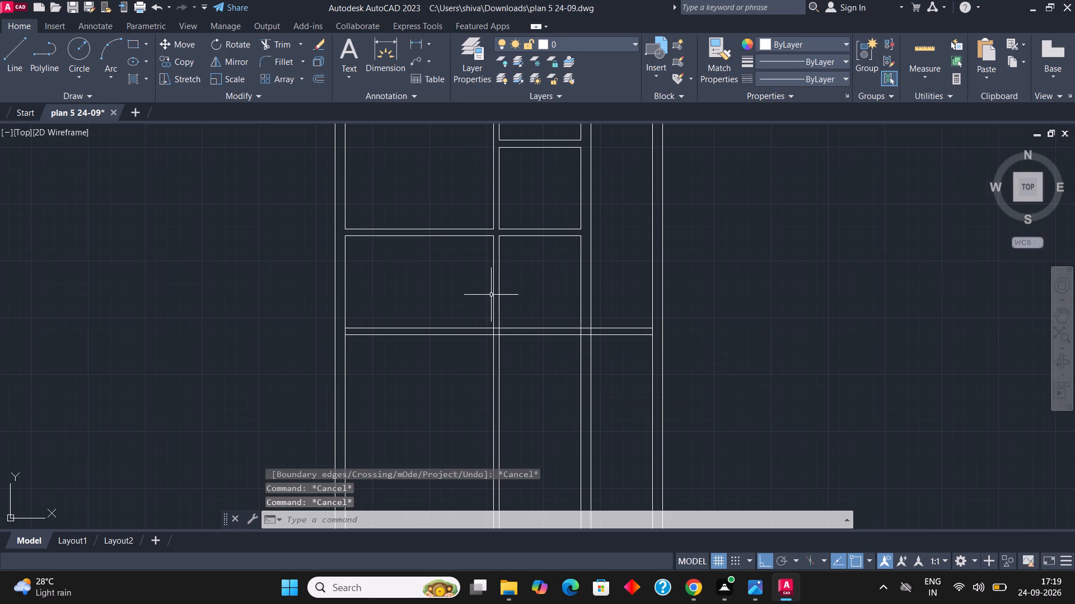
Run the upper cross partition's lower line through to the 9" partition and trim the 4.5" partition's lines between the cross partitions.
{"action": "scroll", "coordinate": [491, 294], "scroll_direction": "down", "scroll_amount": 1}
{"action": "key", "text": "Escape"}
{"action": "key", "text": "Escape"}
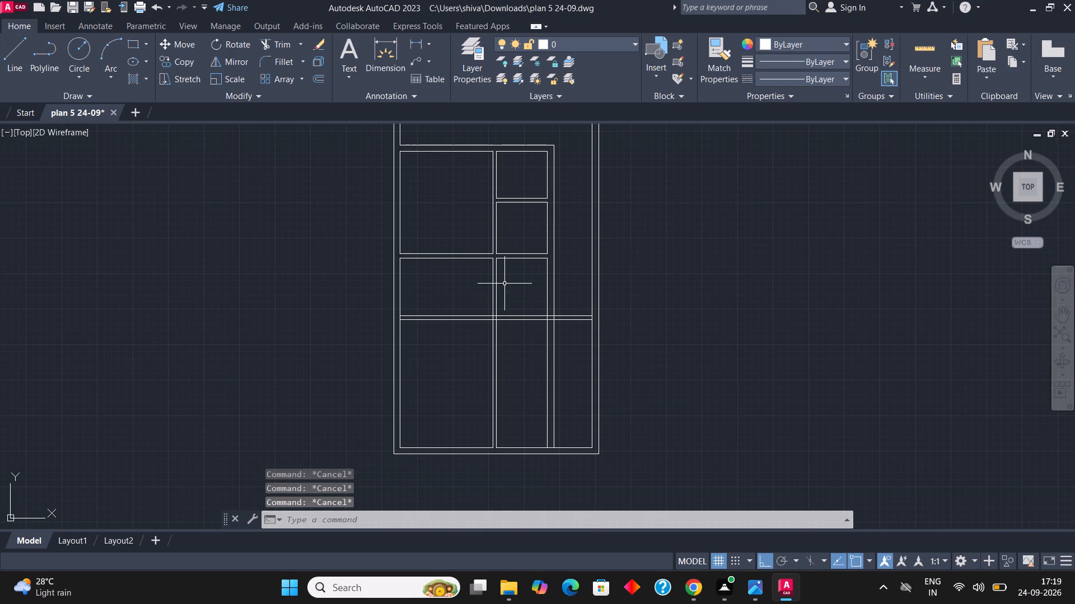
{"action": "type", "text": "tr"}
{"action": "key", "text": "Return"}
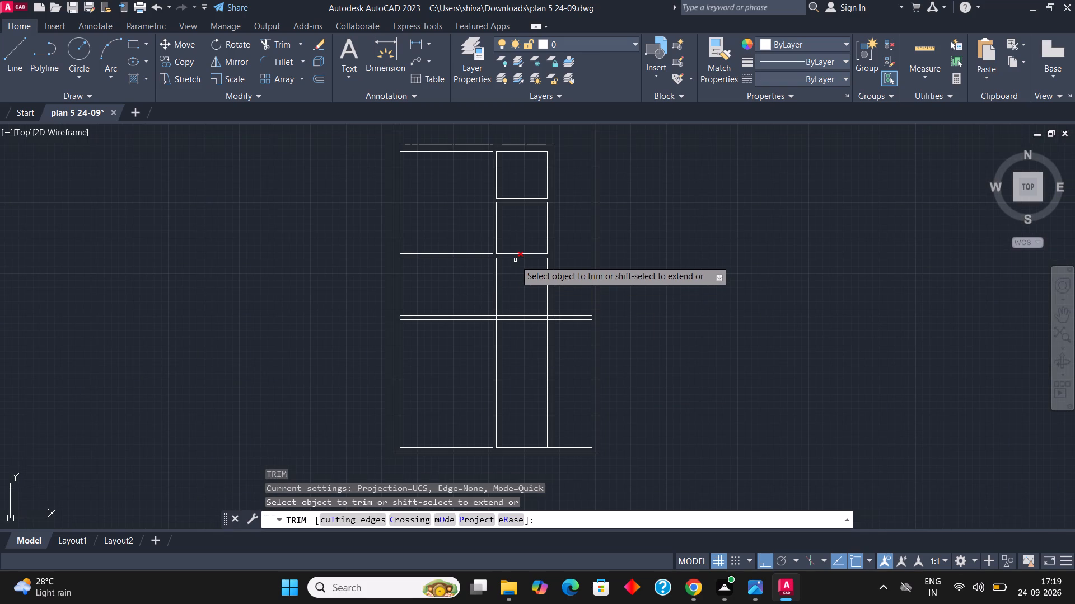
{"action": "left_click", "coordinate": [515, 260], "text": "shift"}
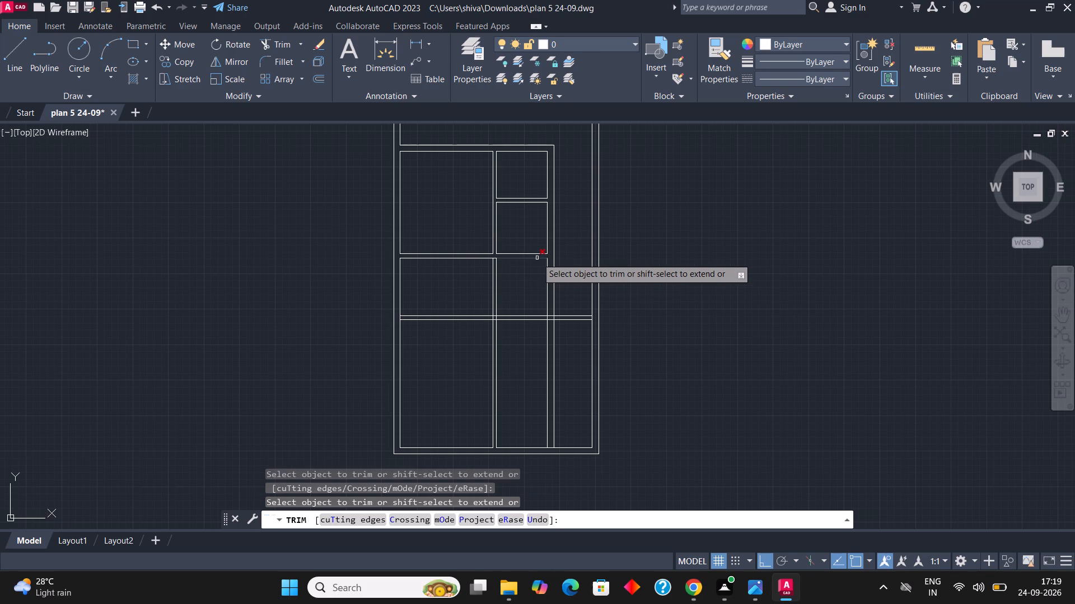
{"action": "left_click", "coordinate": [537, 259], "text": "shift"}
{"action": "left_click", "coordinate": [508, 284]}
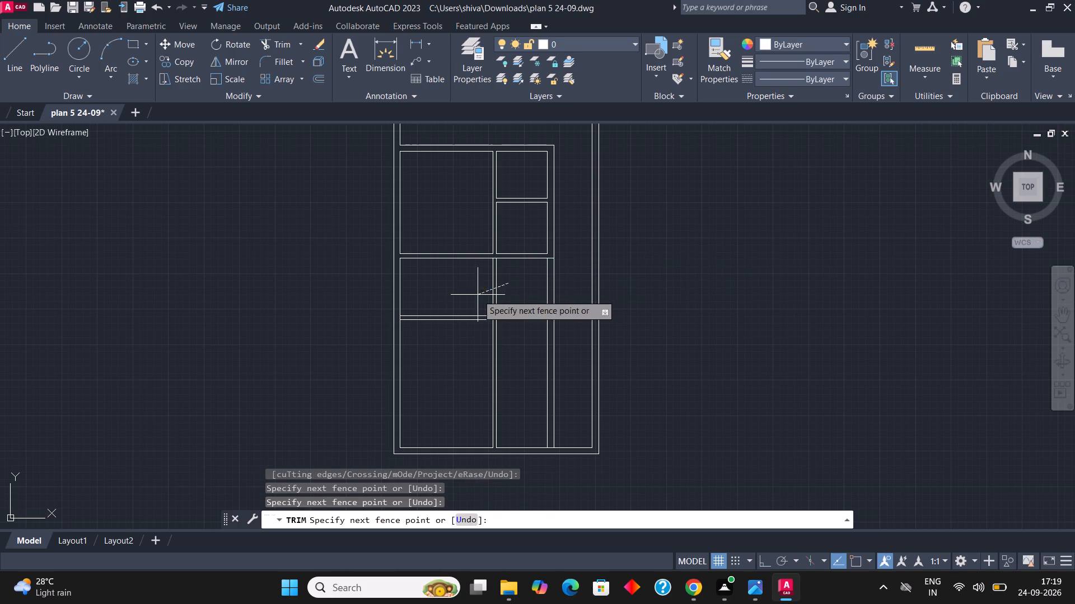
{"action": "left_click", "coordinate": [478, 295]}
Trim the 9" partition's lines below and inside the new cross partition, plus that partition's upper line between them.
{"action": "scroll", "coordinate": [530, 313], "scroll_direction": "up", "scroll_amount": 2}
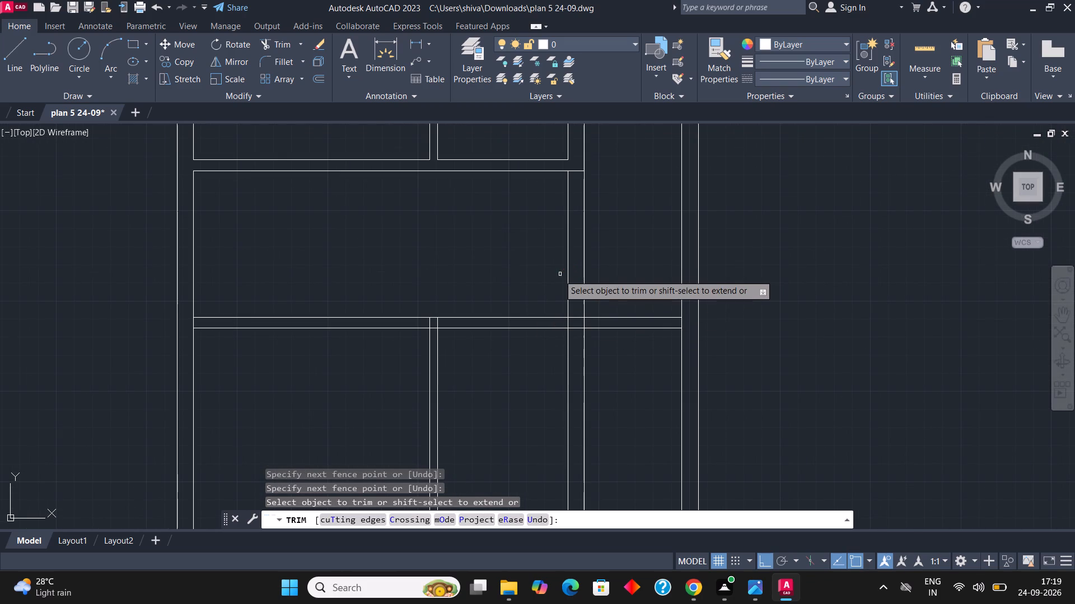
{"action": "scroll", "coordinate": [559, 275], "scroll_direction": "down", "scroll_amount": 2}
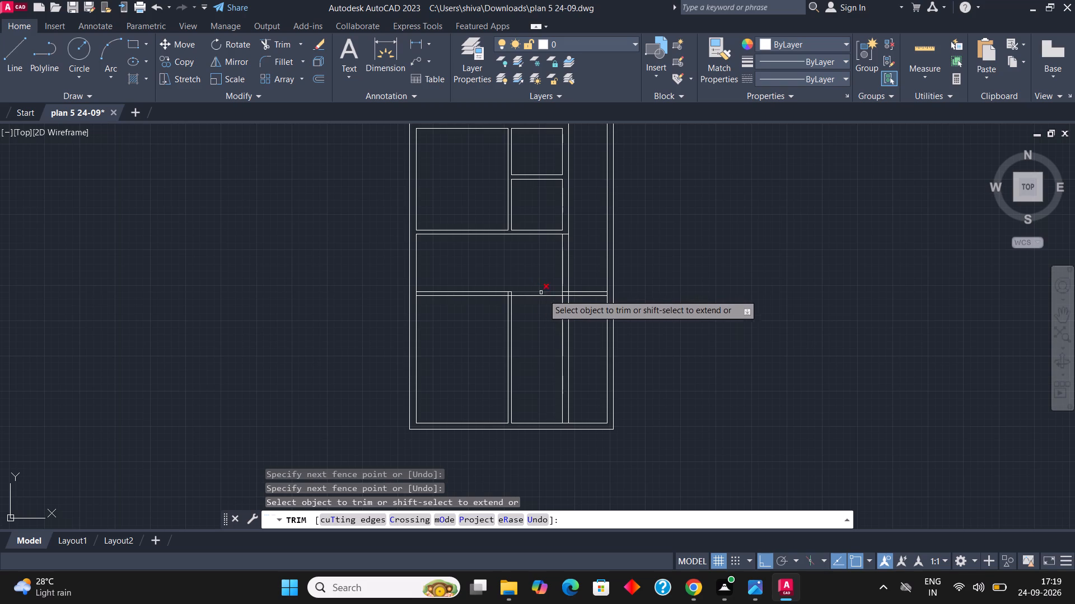
{"action": "left_click", "coordinate": [577, 339]}
{"action": "left_click", "coordinate": [527, 342]}
{"action": "scroll", "coordinate": [548, 292], "scroll_direction": "up", "scroll_amount": 4}
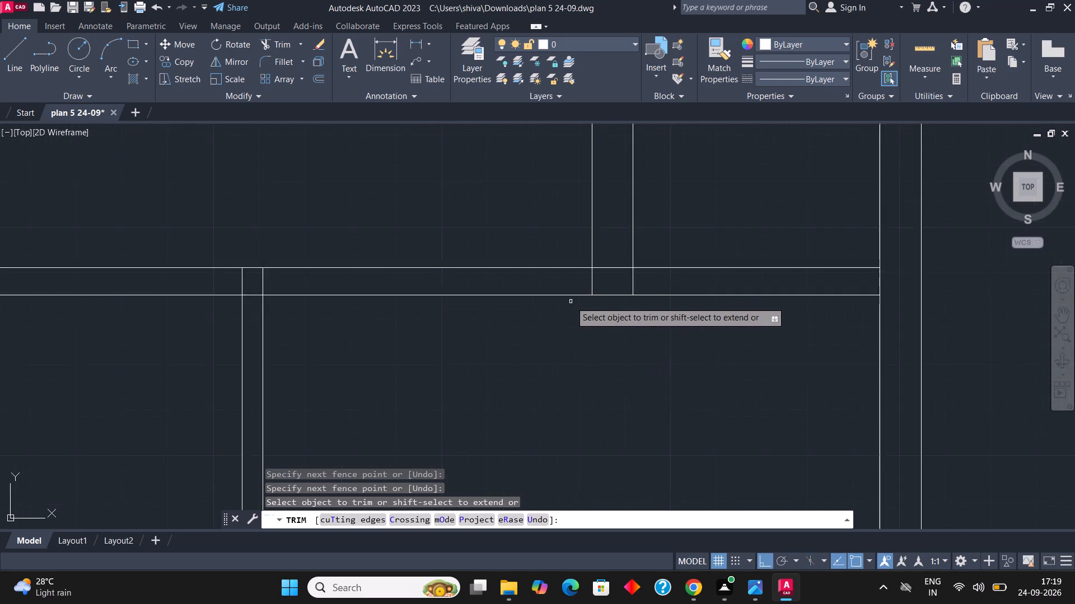
{"action": "scroll", "coordinate": [571, 301], "scroll_direction": "up", "scroll_amount": 1}
{"action": "left_click", "coordinate": [591, 276]}
{"action": "left_click", "coordinate": [752, 276]}
{"action": "left_click_drag", "start_coordinate": [644, 237], "coordinate": [644, 242]}
{"action": "left_click", "coordinate": [643, 276]}
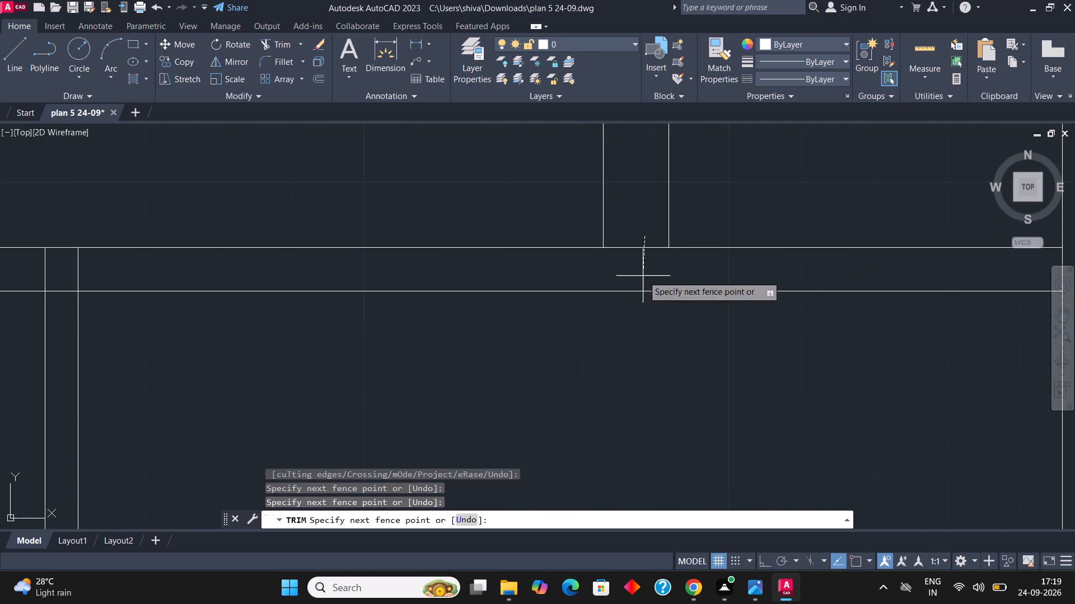
Trim the 4.5" partition's lines inside the new cross partition, plus the cross partition's lower line between them.
{"action": "scroll", "coordinate": [656, 276], "scroll_direction": "down", "scroll_amount": 4}
{"action": "scroll", "coordinate": [570, 274], "scroll_direction": "up", "scroll_amount": 5}
{"action": "left_click_drag", "start_coordinate": [373, 281], "coordinate": [424, 280]}
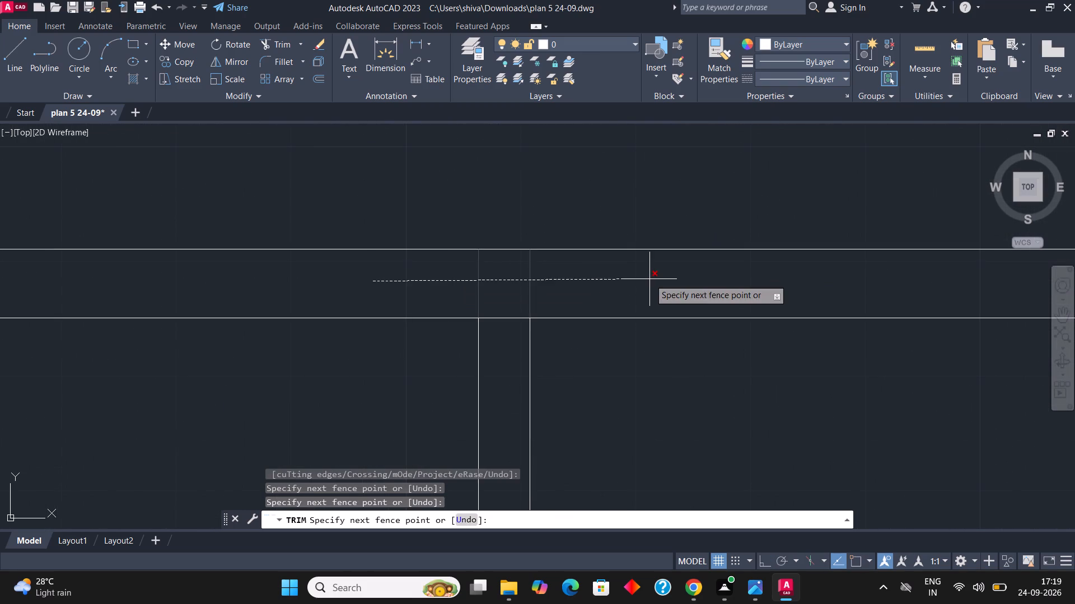
{"action": "left_click", "coordinate": [649, 279]}
{"action": "left_click_drag", "start_coordinate": [508, 303], "coordinate": [523, 371]}
{"action": "left_click", "coordinate": [523, 374]}
{"action": "scroll", "coordinate": [512, 331], "scroll_direction": "down", "scroll_amount": 1}
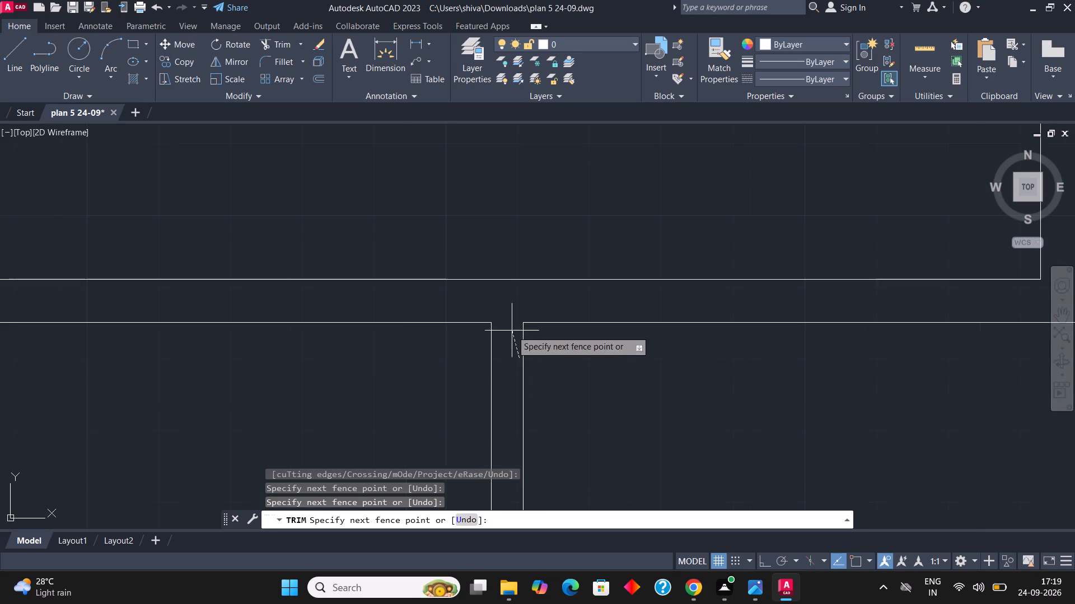
{"action": "left_click", "coordinate": [512, 331]}
{"action": "key", "text": "Escape"}
{"action": "key", "text": "Escape"}
Trim the left outer wall's inner line between the new cross partition's two lines.
{"action": "scroll", "coordinate": [520, 295], "scroll_direction": "down", "scroll_amount": 4}
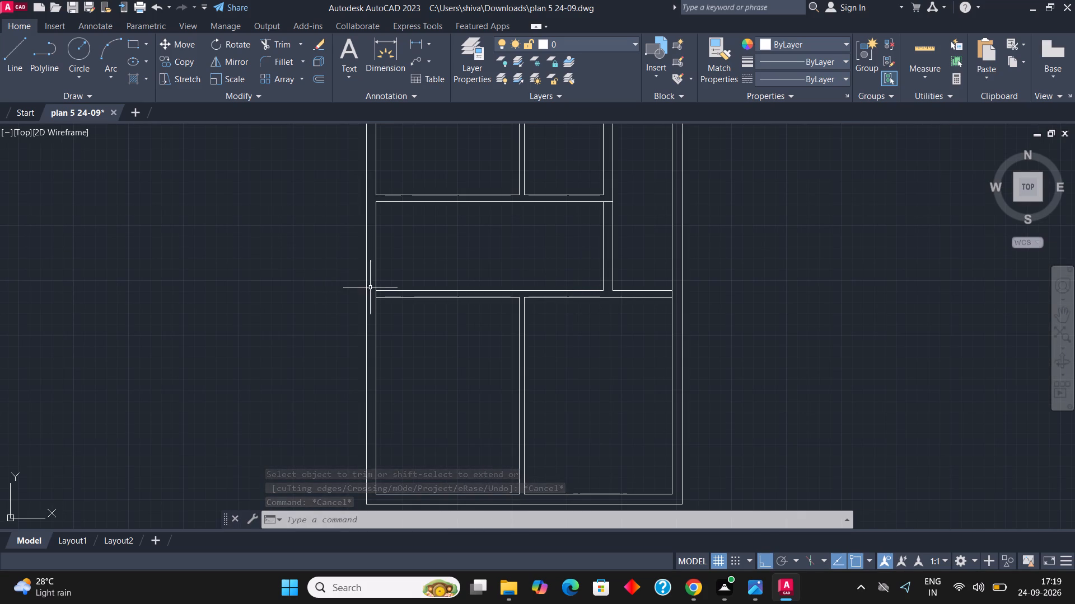
{"action": "key", "text": "space"}
{"action": "scroll", "coordinate": [373, 312], "scroll_direction": "up", "scroll_amount": 2}
{"action": "left_click", "coordinate": [370, 269]}
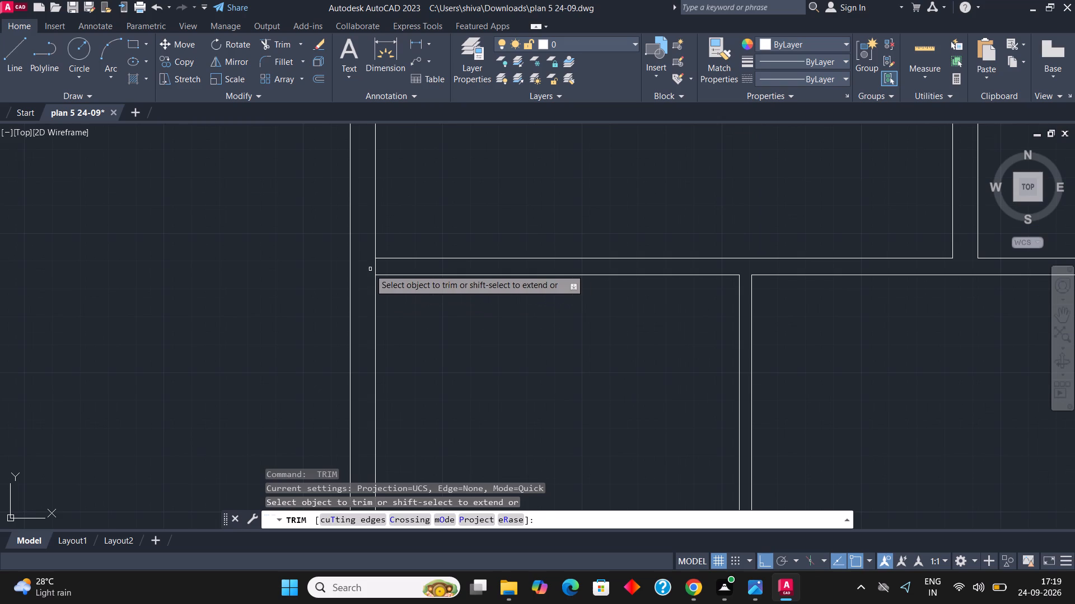
{"action": "left_click", "coordinate": [384, 266]}
{"action": "key", "text": "Escape"}
{"action": "key", "text": "Escape"}
{"action": "key", "text": "Escape"}
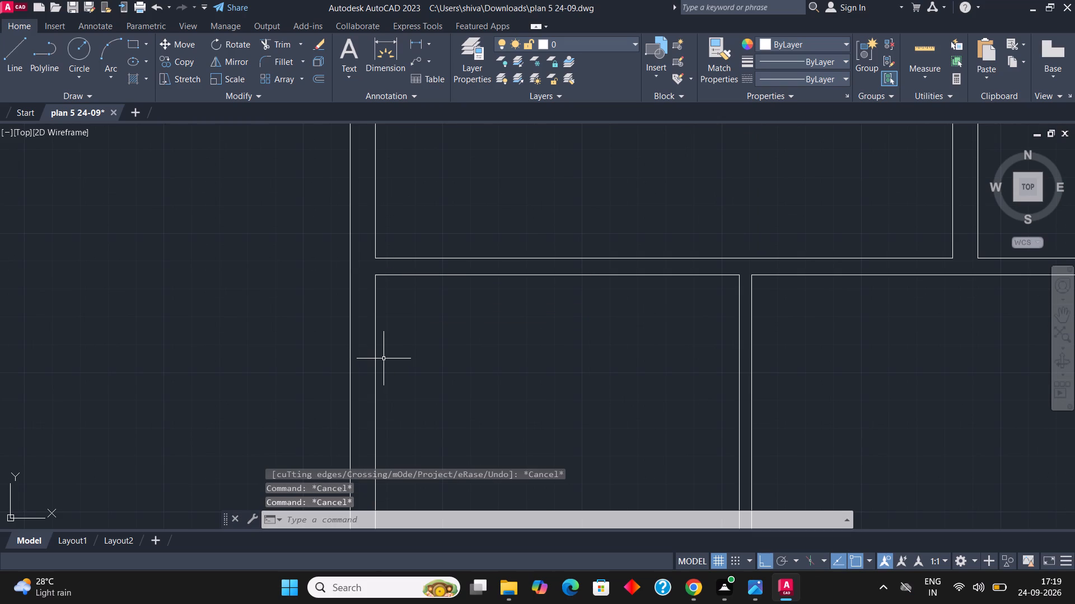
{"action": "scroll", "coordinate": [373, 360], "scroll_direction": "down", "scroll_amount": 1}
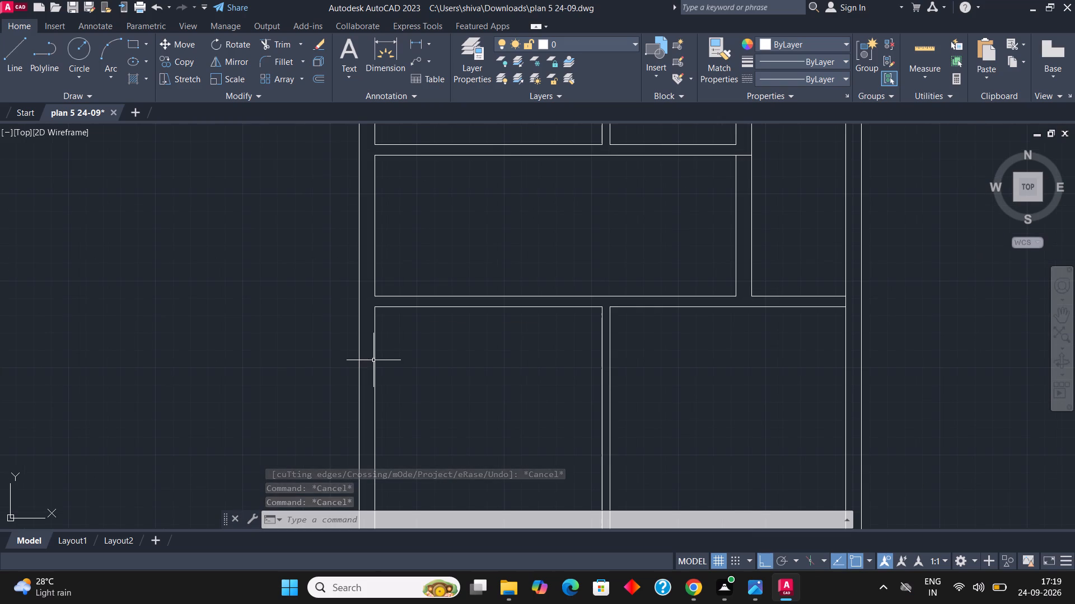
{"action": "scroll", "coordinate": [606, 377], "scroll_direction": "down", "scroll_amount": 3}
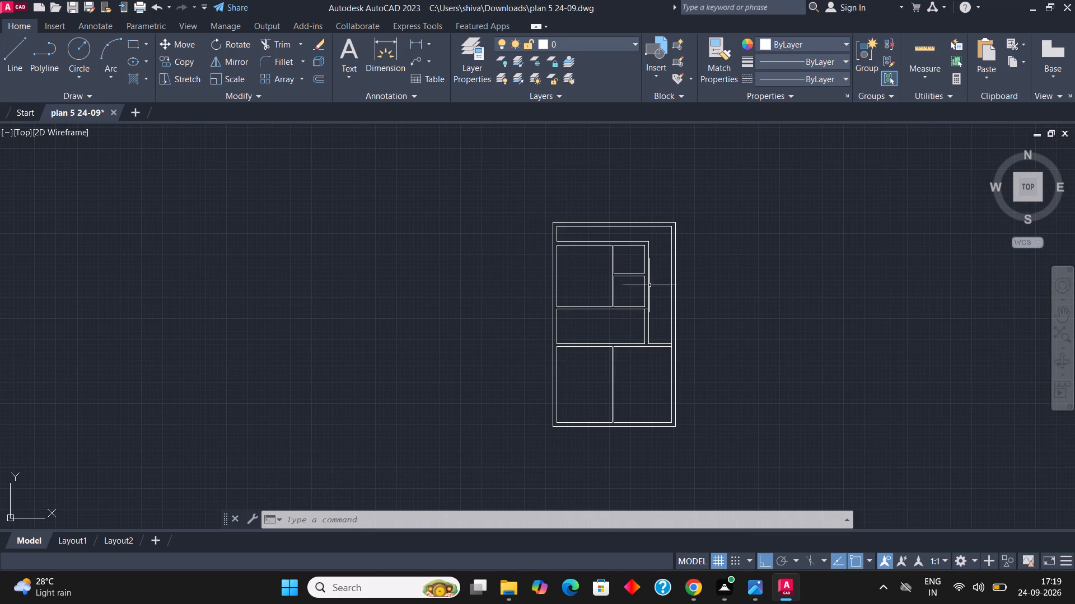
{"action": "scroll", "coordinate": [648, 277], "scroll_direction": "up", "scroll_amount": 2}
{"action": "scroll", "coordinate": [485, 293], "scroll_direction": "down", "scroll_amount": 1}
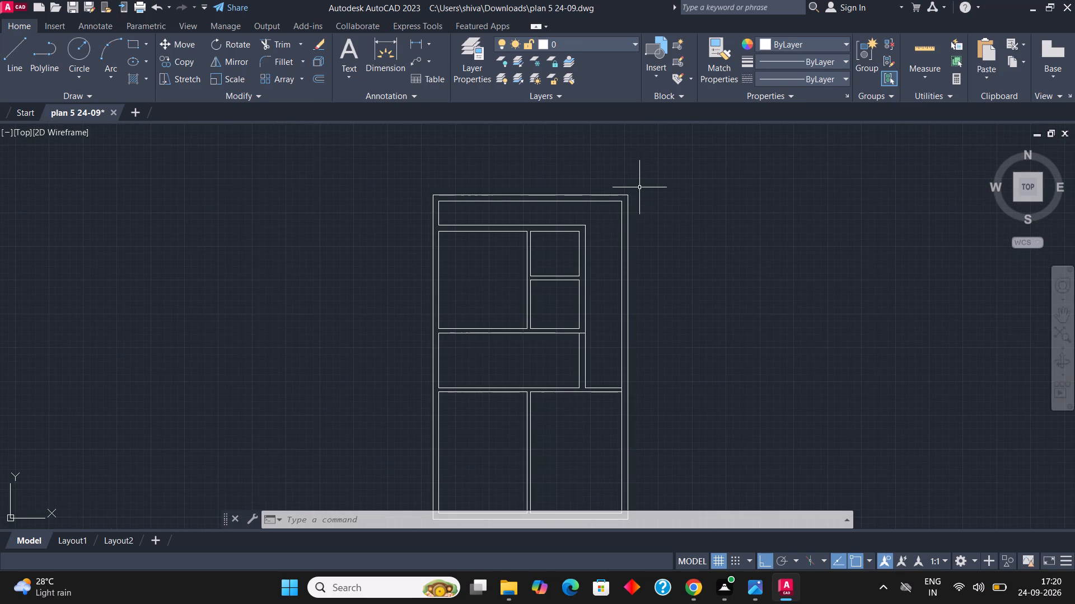
Copy the plan's four outermost lines twice to the right, placing the second copy about 85' from the original.
{"action": "scroll", "coordinate": [639, 187], "scroll_direction": "down", "scroll_amount": 1}
{"action": "left_click", "coordinate": [667, 211]}
{"action": "left_click", "coordinate": [630, 176]}
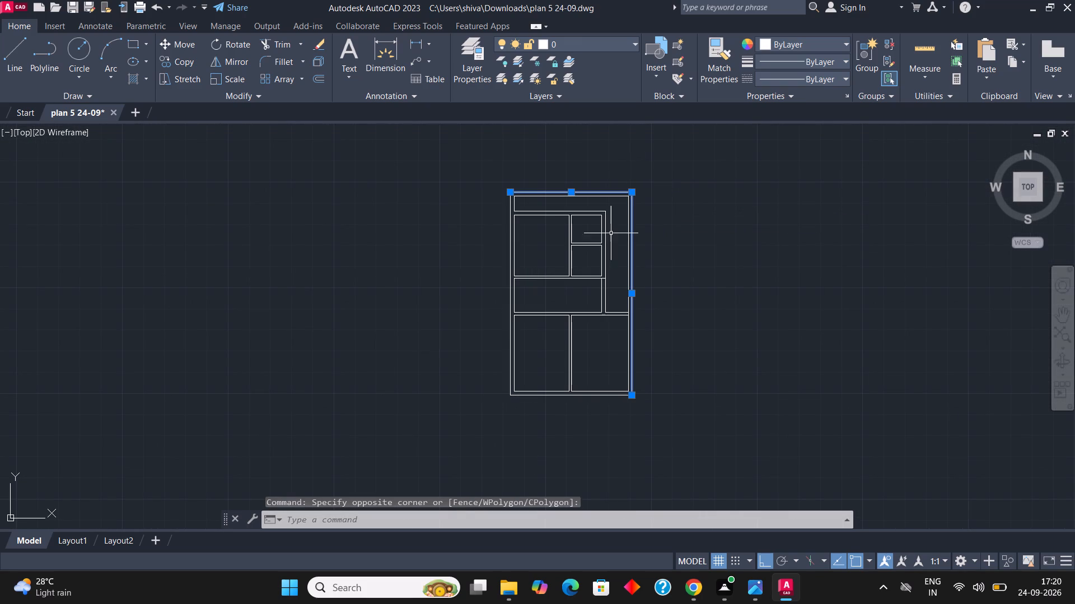
{"action": "scroll", "coordinate": [549, 421], "scroll_direction": "up", "scroll_amount": 2}
{"action": "left_click", "coordinate": [442, 403]}
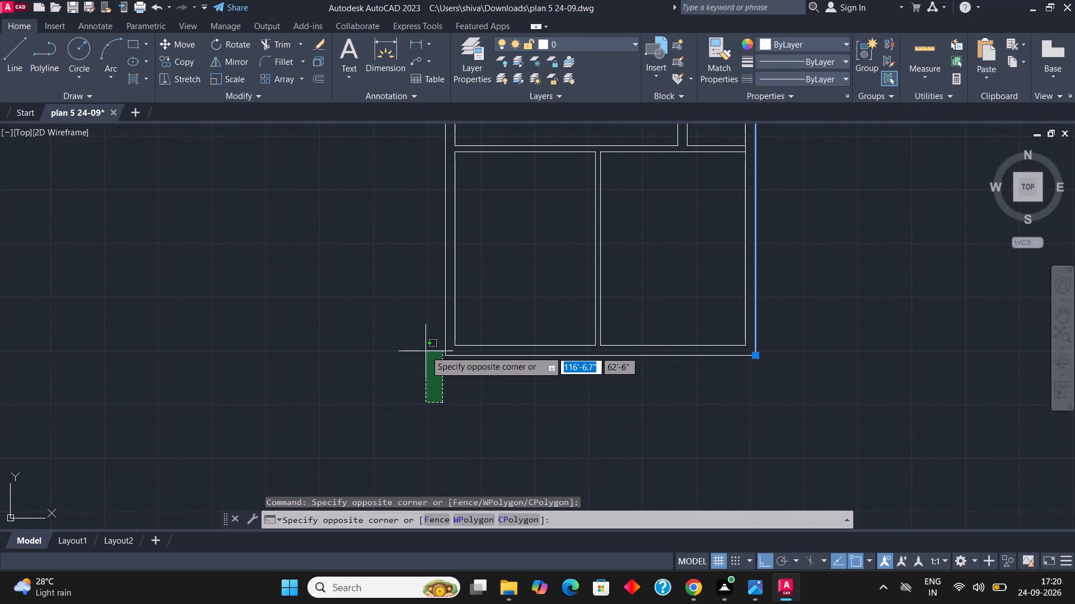
{"action": "left_click", "coordinate": [437, 342]}
{"action": "left_click", "coordinate": [454, 361]}
{"action": "left_click", "coordinate": [436, 353]}
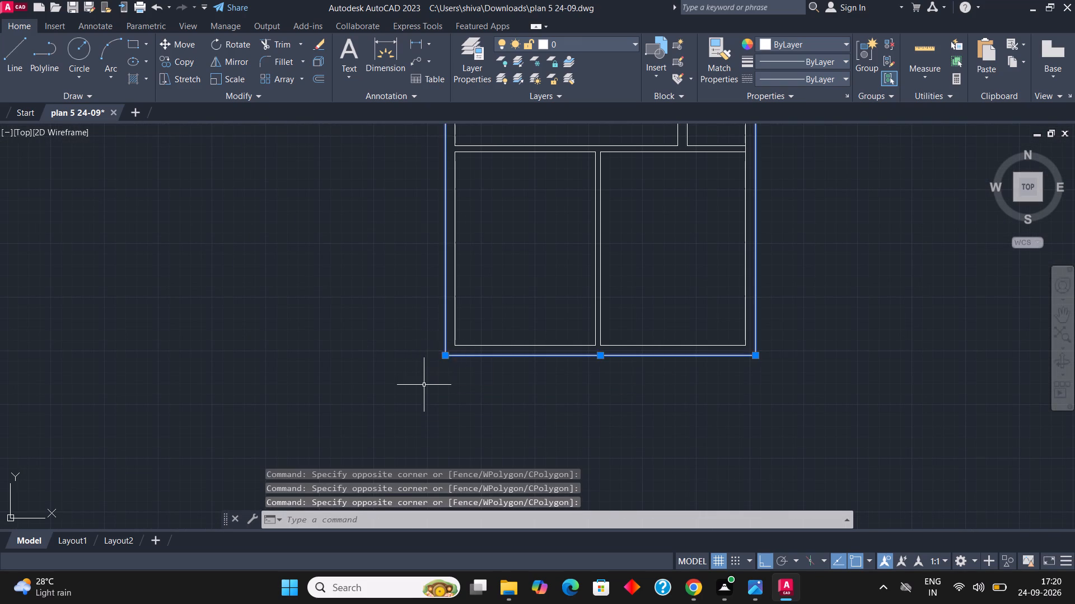
{"action": "scroll", "coordinate": [423, 385], "scroll_direction": "down", "scroll_amount": 2}
{"action": "left_click", "coordinate": [175, 65]}
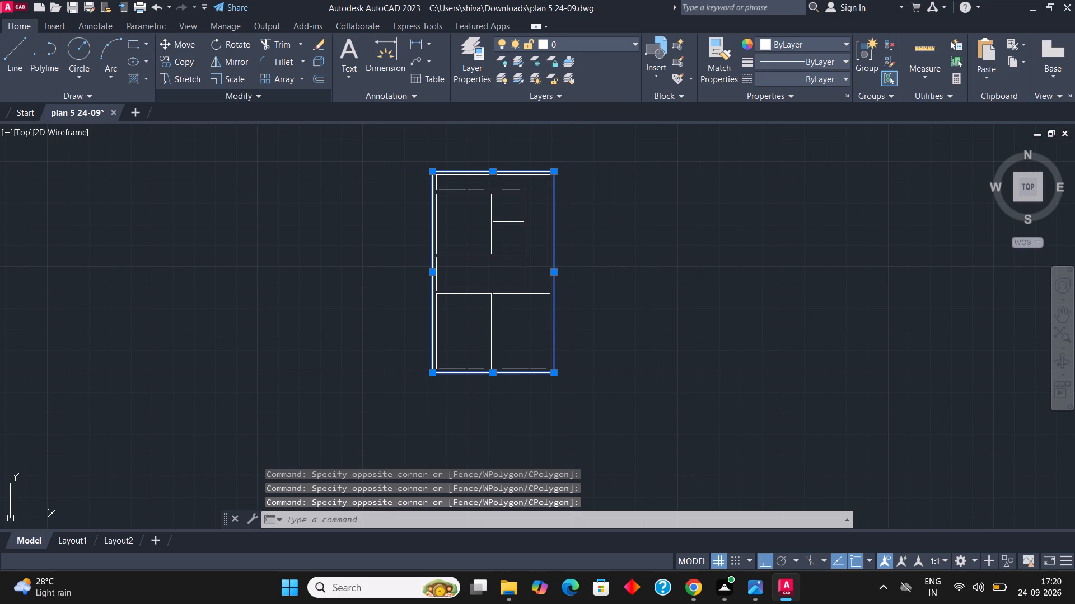
{"action": "left_click", "coordinate": [380, 272]}
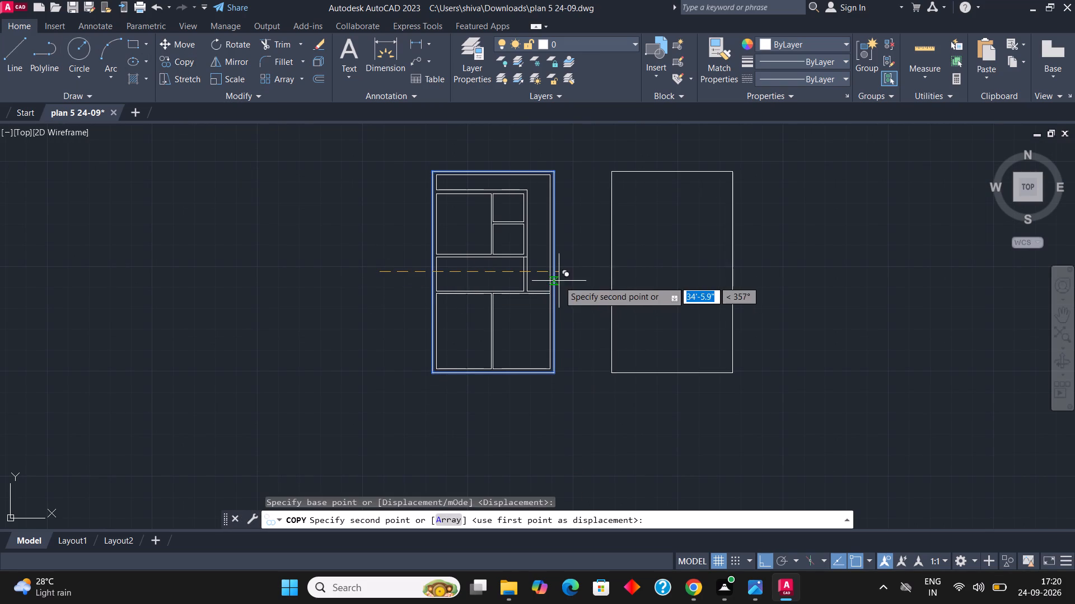
{"action": "left_click", "coordinate": [579, 283]}
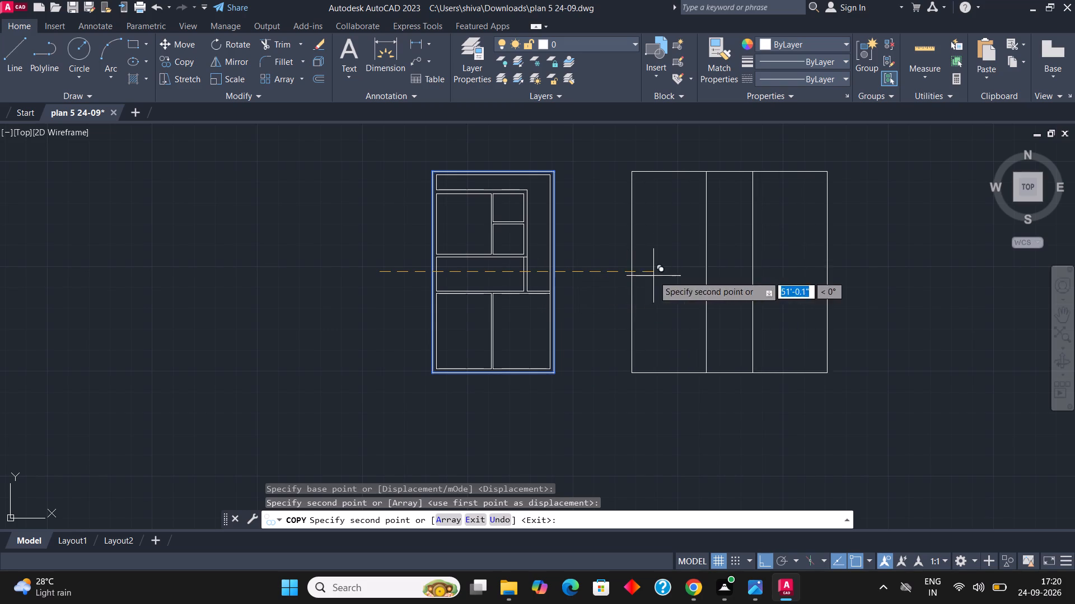
{"action": "scroll", "coordinate": [616, 303], "scroll_direction": "down", "scroll_amount": 1}
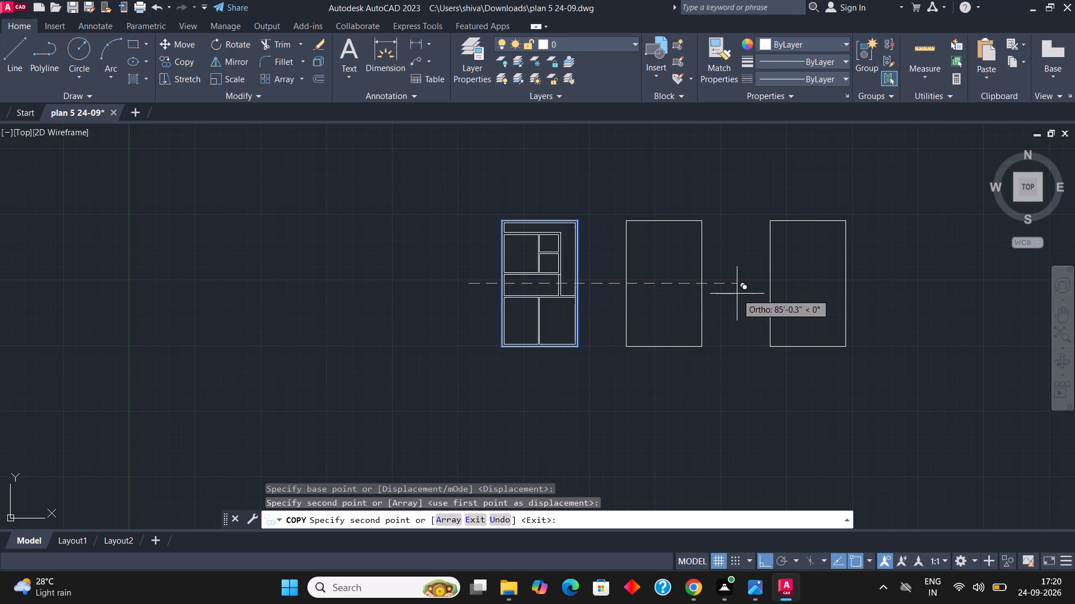
{"action": "left_click", "coordinate": [737, 294]}
{"action": "key", "text": "Escape"}
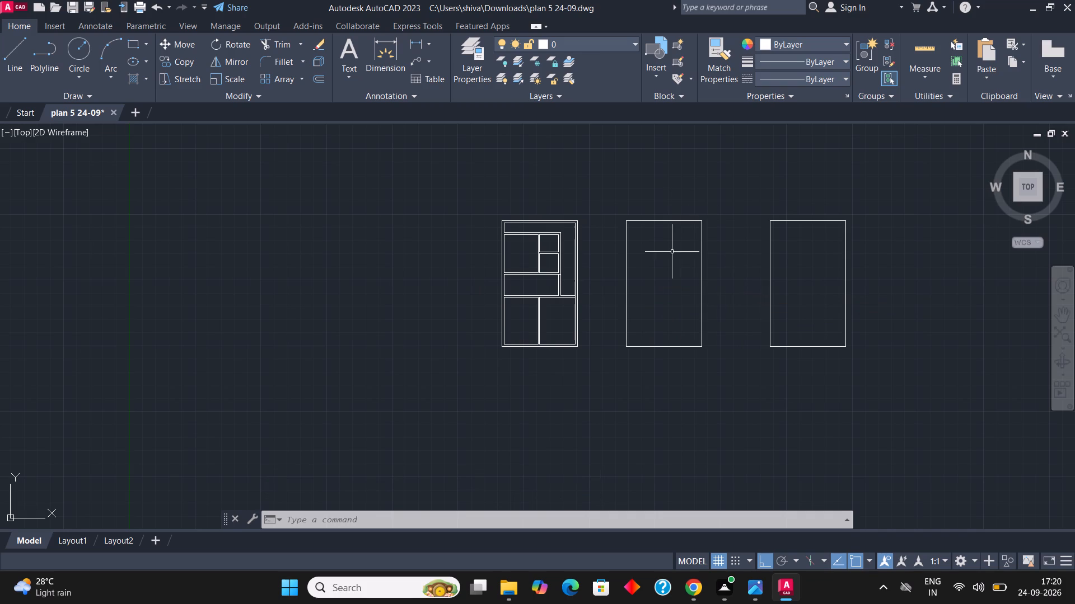
Extend both lines of the upper cross partition across the 9" partition to the right outer wall's inner line.
{"action": "scroll", "coordinate": [530, 266], "scroll_direction": "up", "scroll_amount": 1}
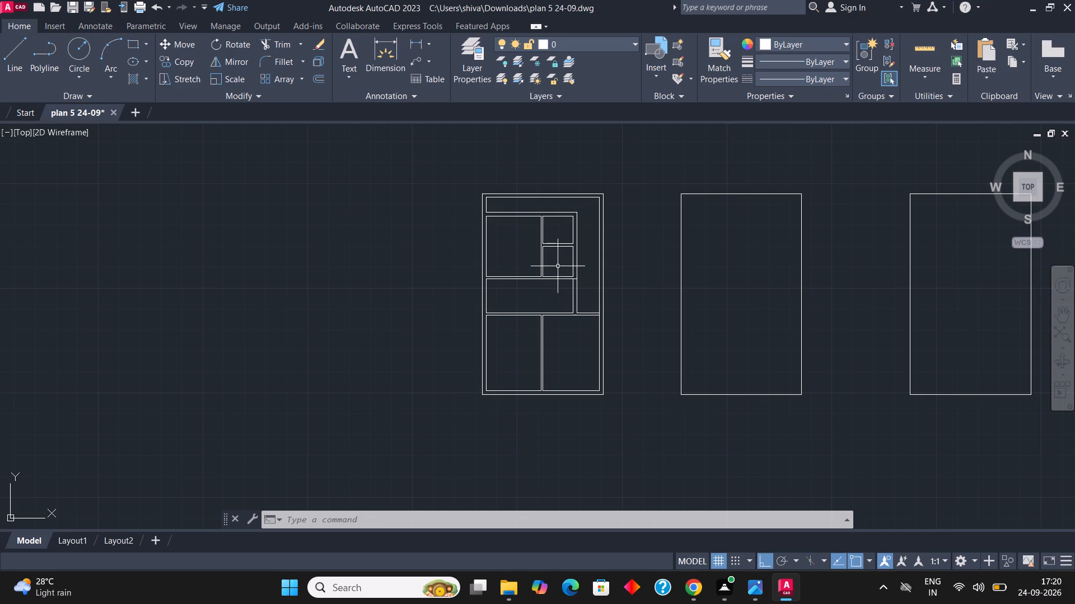
{"action": "scroll", "coordinate": [567, 286], "scroll_direction": "up", "scroll_amount": 2}
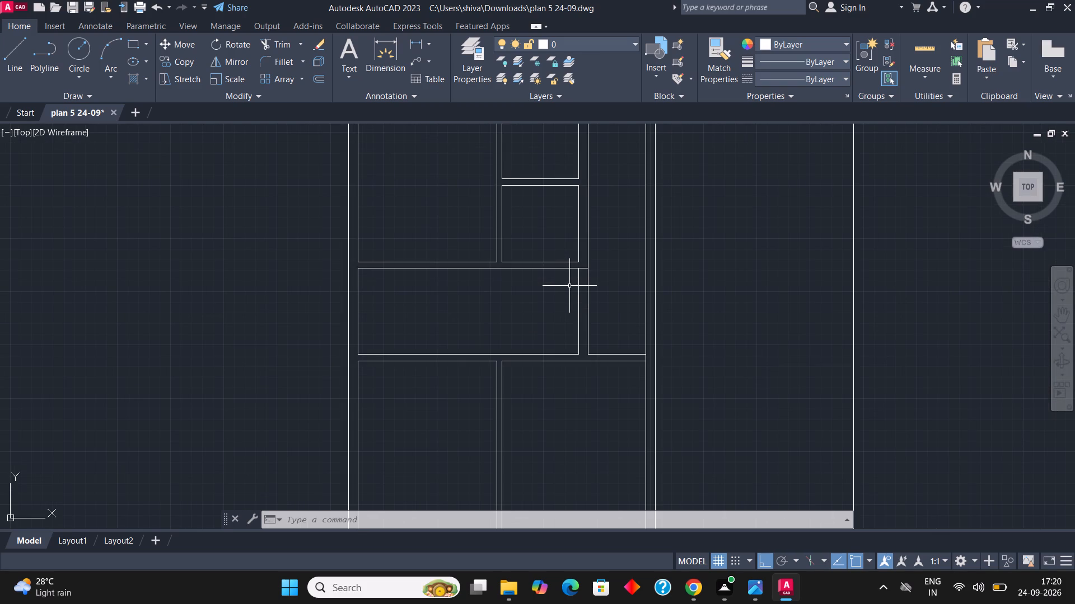
{"action": "scroll", "coordinate": [575, 286], "scroll_direction": "up", "scroll_amount": 2}
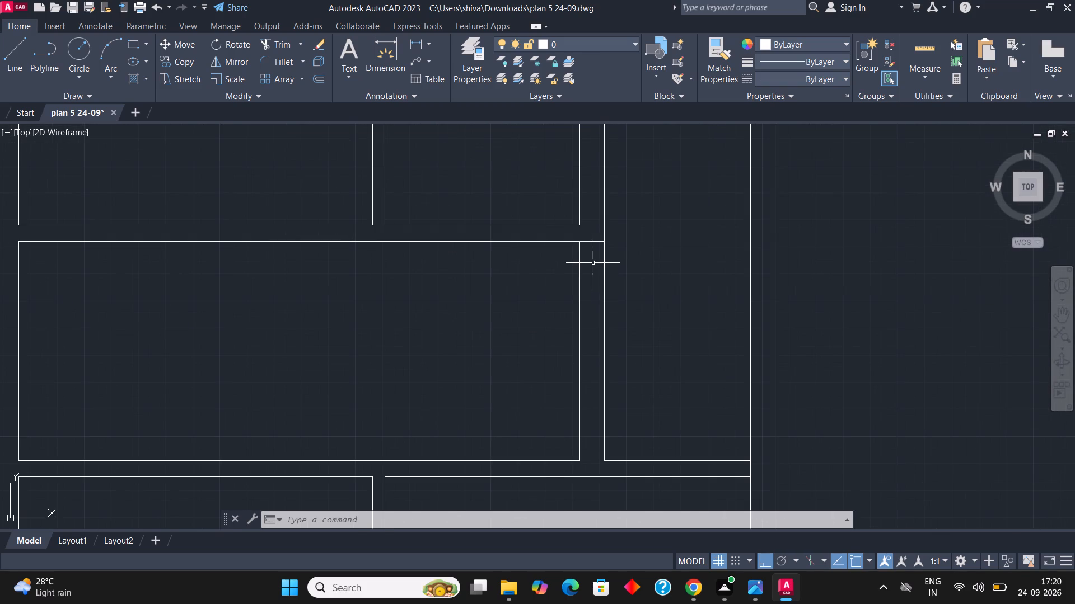
{"action": "key", "text": "Escape"}
{"action": "key", "text": "Escape"}
{"action": "type", "text": "tr"}
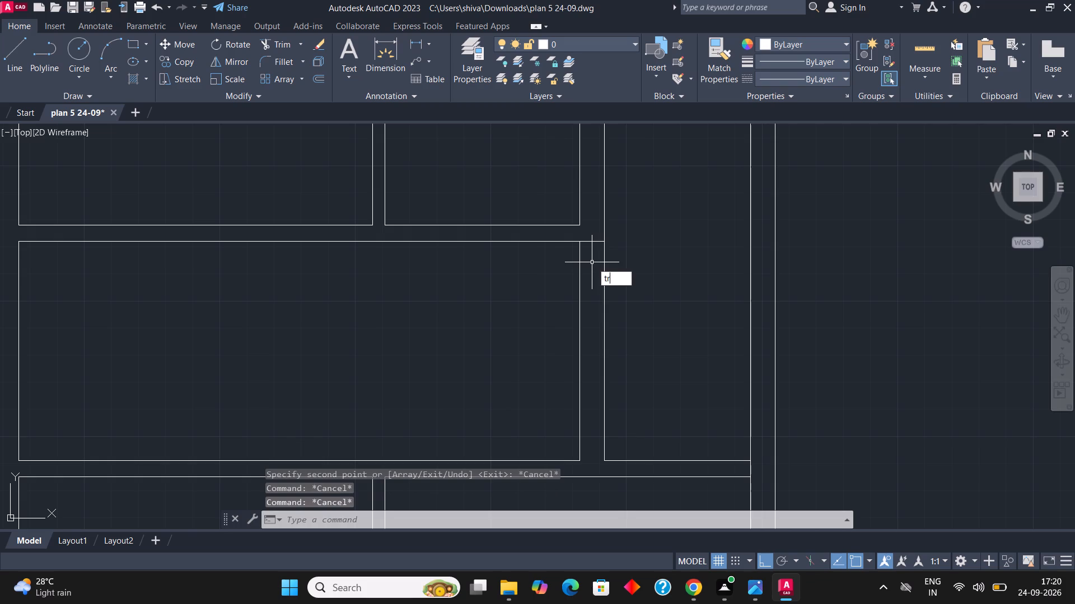
{"action": "key", "text": "Return"}
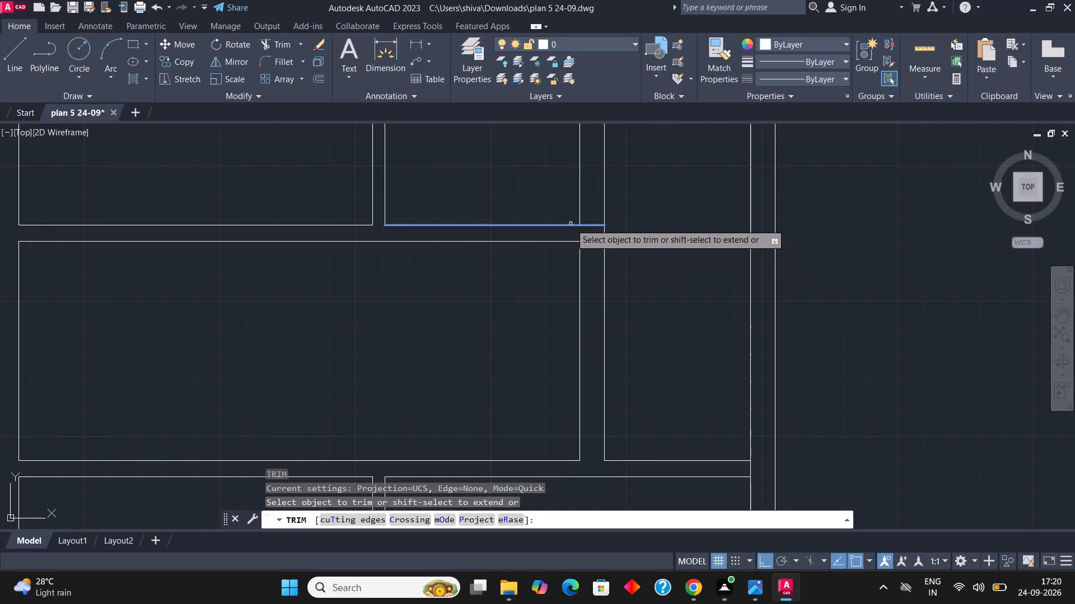
{"action": "left_click", "coordinate": [571, 224], "text": "shift"}
{"action": "left_click", "coordinate": [589, 227], "text": "shift"}
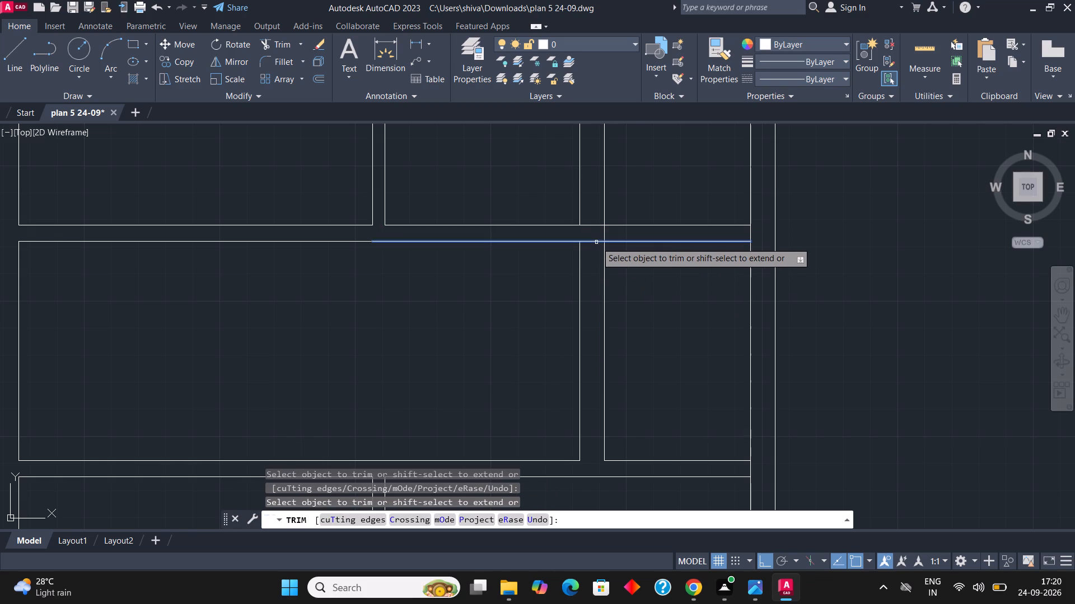
{"action": "left_click", "coordinate": [596, 242], "text": "shift"}
Trim the 9" partition's right line inside the upper cross partition, plus both cross partition lines within the 9" partition.
{"action": "left_click", "coordinate": [602, 236]}
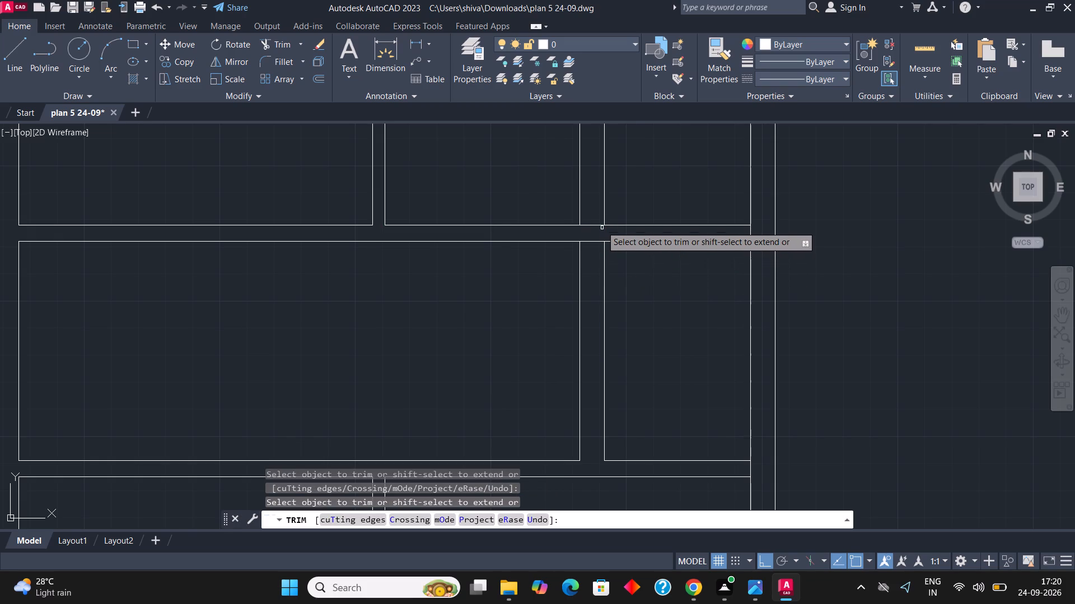
{"action": "left_click", "coordinate": [599, 223]}
{"action": "left_click", "coordinate": [591, 256]}
{"action": "scroll", "coordinate": [587, 265], "scroll_direction": "down", "scroll_amount": 3}
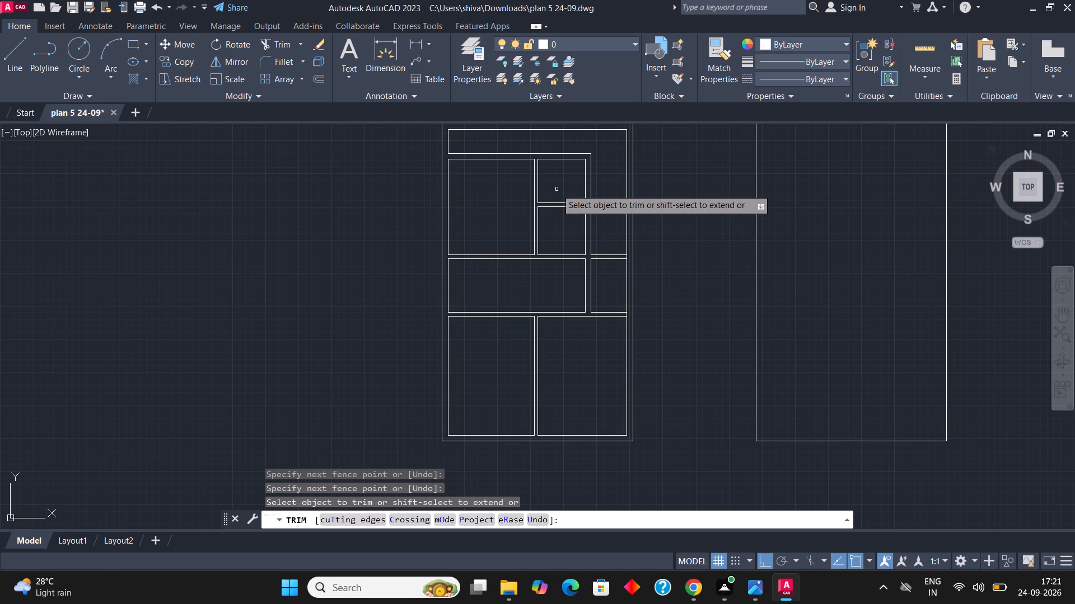
{"action": "key", "text": "Escape"}
{"action": "key", "text": "Escape"}
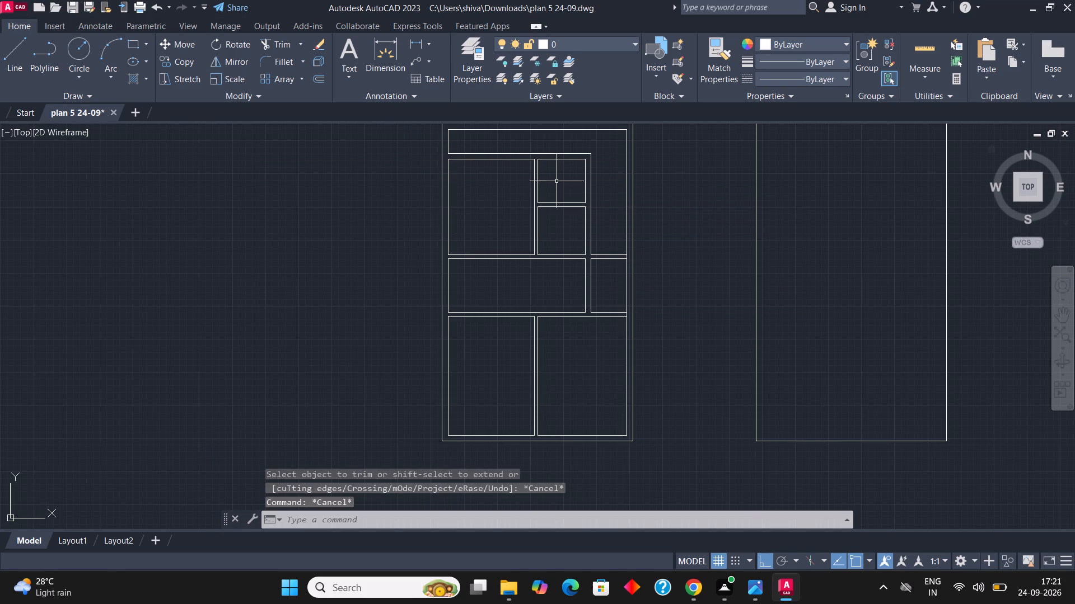
{"action": "key", "text": "Escape"}
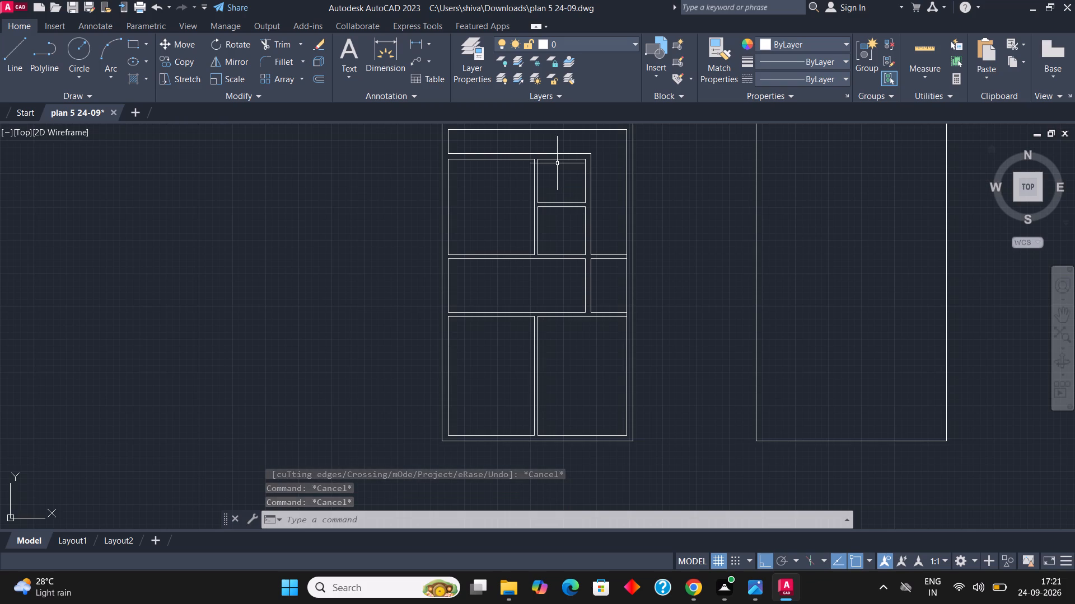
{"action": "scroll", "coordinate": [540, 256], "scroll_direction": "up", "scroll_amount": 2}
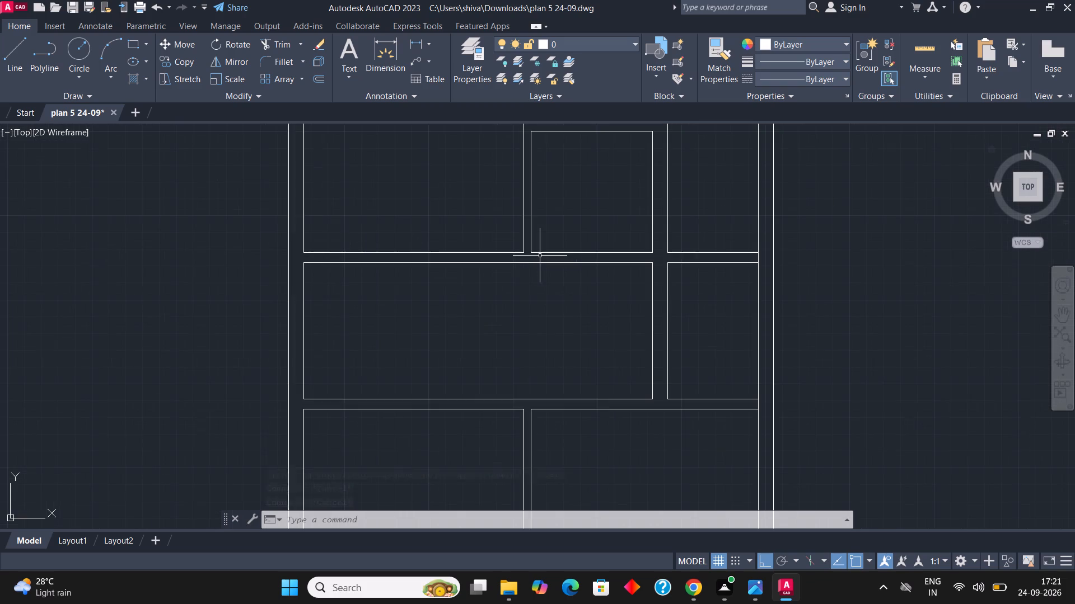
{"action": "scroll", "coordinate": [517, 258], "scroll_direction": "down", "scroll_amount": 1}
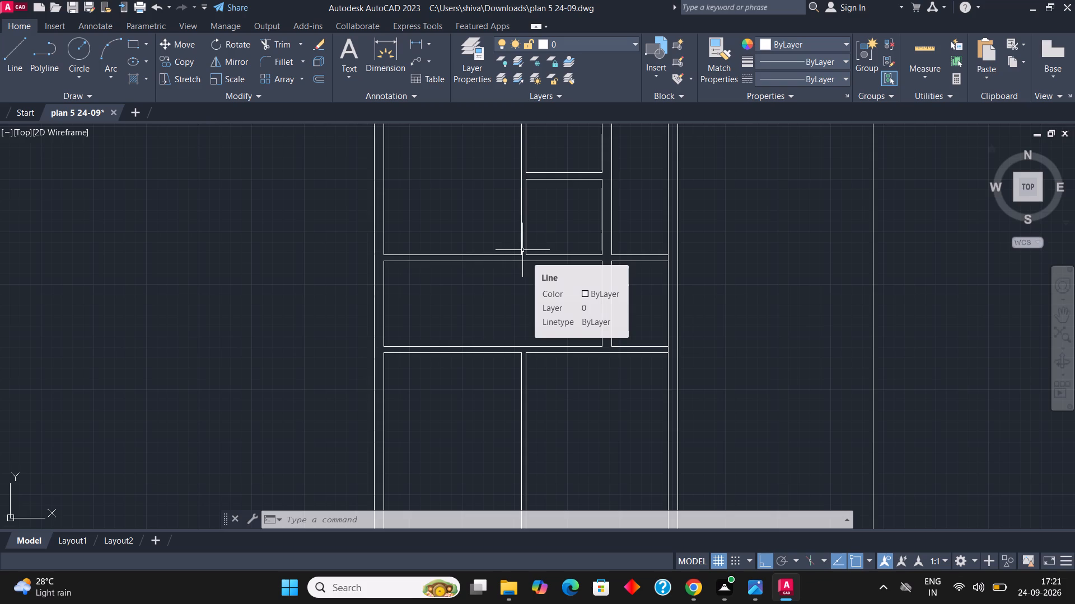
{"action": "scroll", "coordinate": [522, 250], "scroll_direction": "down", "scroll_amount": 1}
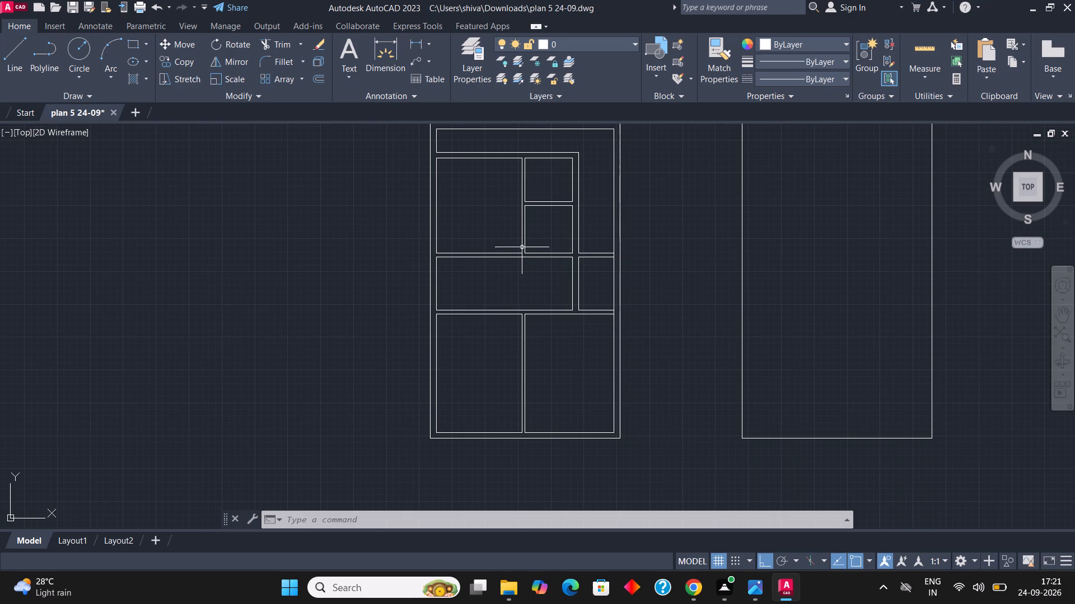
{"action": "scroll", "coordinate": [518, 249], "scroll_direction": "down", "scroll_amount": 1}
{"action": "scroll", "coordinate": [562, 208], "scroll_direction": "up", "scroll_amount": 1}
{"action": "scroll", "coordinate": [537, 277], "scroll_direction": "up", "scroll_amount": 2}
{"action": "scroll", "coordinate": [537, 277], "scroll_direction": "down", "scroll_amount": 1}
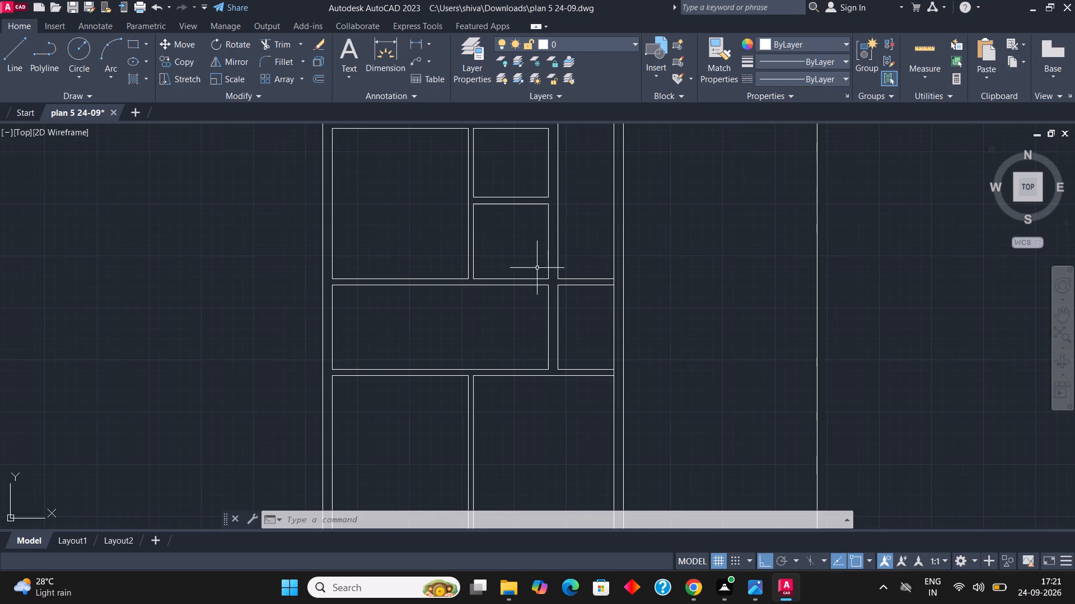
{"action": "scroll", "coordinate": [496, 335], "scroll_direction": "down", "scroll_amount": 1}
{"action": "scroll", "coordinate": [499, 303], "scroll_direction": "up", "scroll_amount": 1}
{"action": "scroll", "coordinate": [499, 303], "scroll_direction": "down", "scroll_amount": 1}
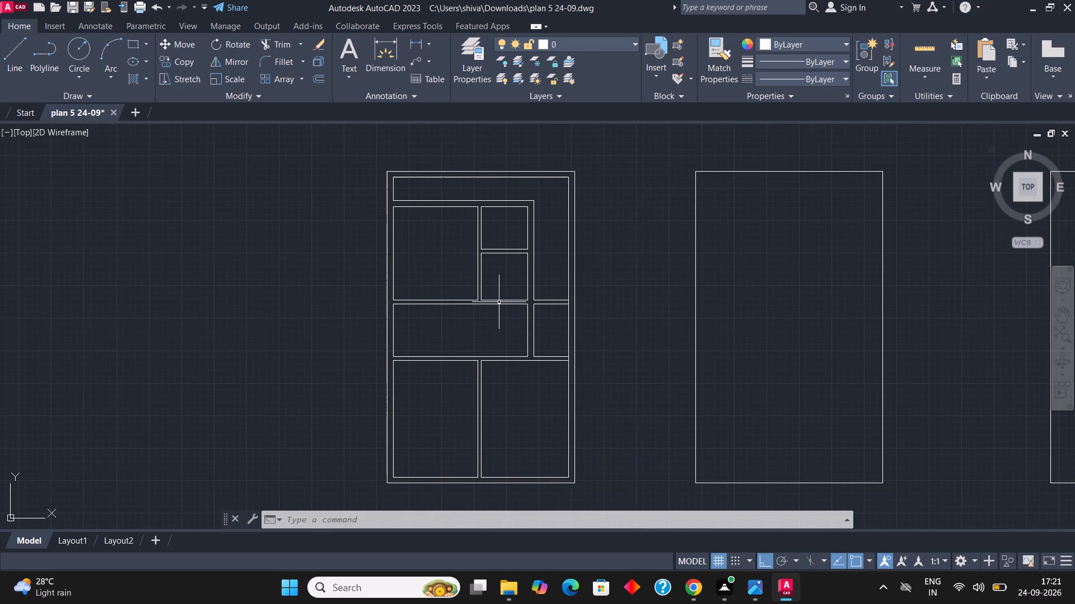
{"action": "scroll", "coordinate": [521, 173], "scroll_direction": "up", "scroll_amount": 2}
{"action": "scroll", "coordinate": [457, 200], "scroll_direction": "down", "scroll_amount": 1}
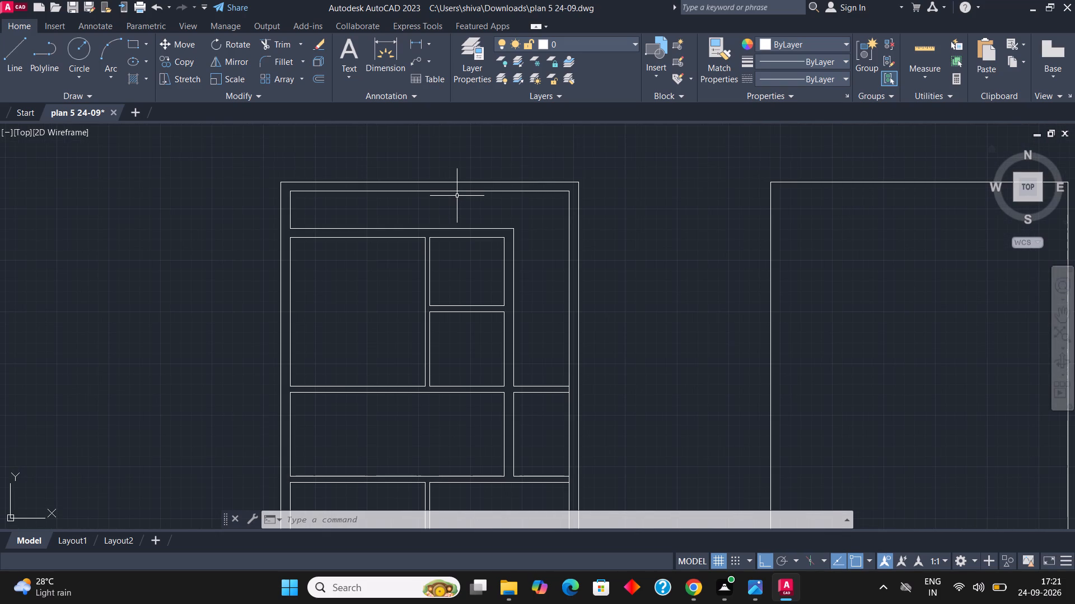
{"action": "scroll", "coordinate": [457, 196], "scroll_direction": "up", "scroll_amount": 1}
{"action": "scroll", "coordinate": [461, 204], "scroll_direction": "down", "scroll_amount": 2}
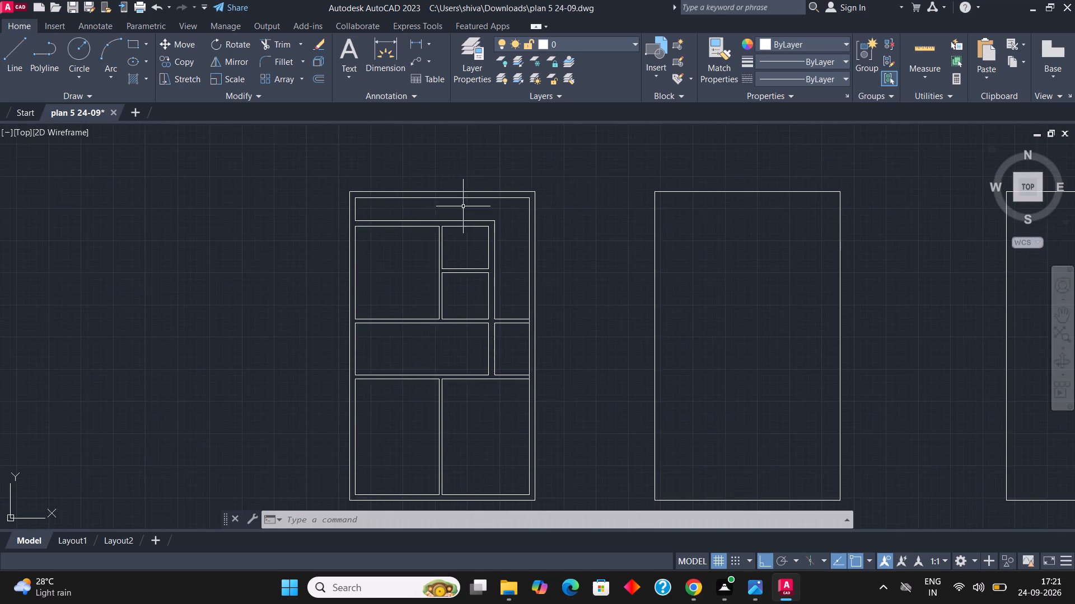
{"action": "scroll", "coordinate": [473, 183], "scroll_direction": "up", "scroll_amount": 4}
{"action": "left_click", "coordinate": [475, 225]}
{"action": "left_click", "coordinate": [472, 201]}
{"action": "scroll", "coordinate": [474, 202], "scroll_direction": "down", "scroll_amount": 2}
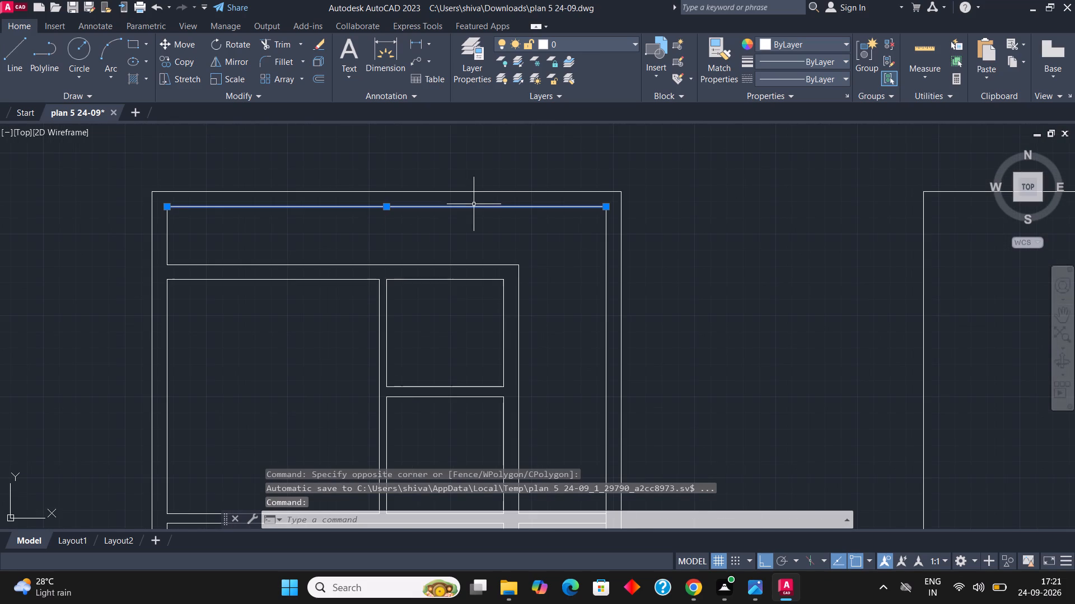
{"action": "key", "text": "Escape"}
Offset the outermost lines of the plan's top and right walls 6" inward.
{"action": "left_click", "coordinate": [473, 174]}
{"action": "left_click", "coordinate": [469, 201]}
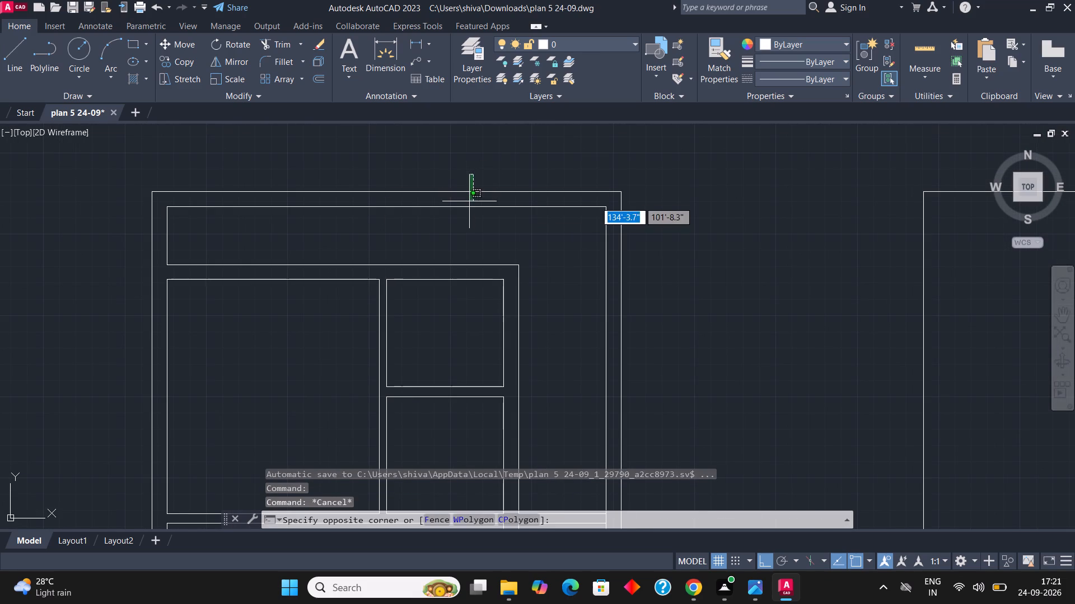
{"action": "left_click", "coordinate": [320, 71]}
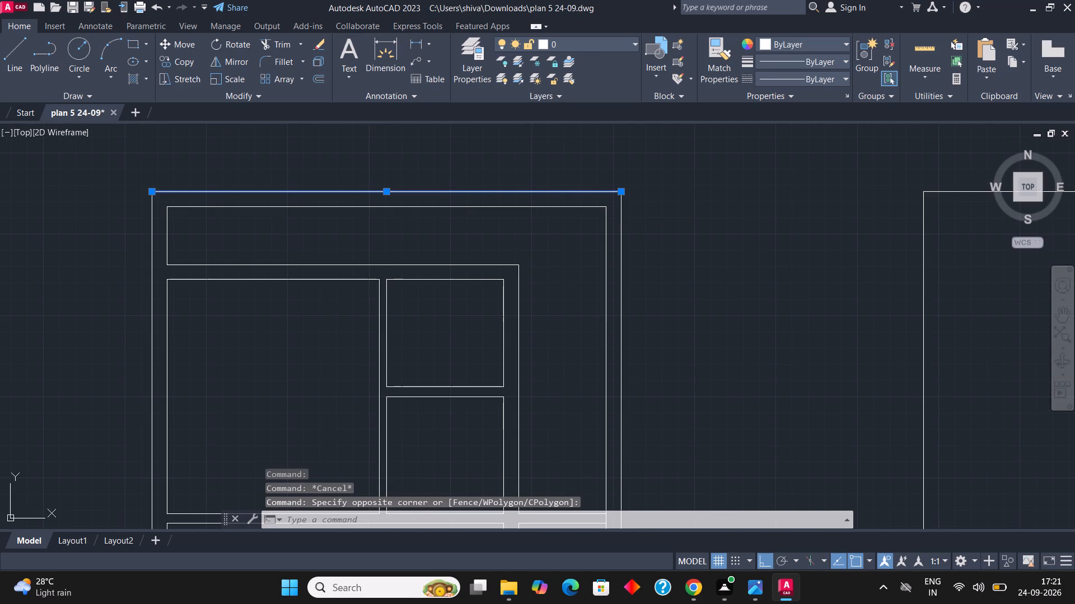
{"action": "key", "text": "6"}
{"action": "key", "text": "shift+quotedbl"}
{"action": "key", "text": "Return"}
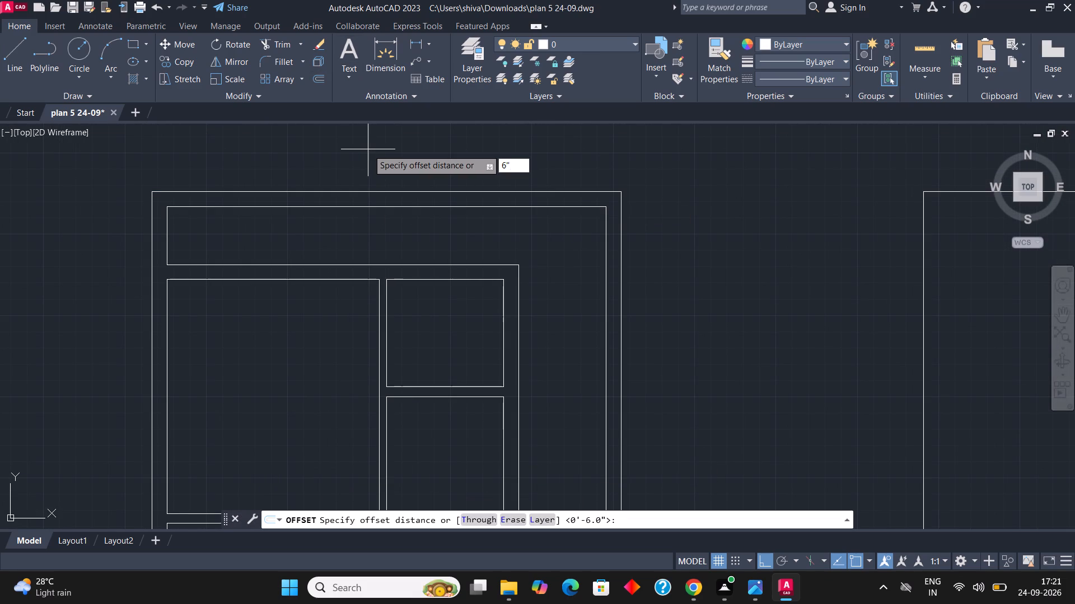
{"action": "left_click", "coordinate": [391, 212]}
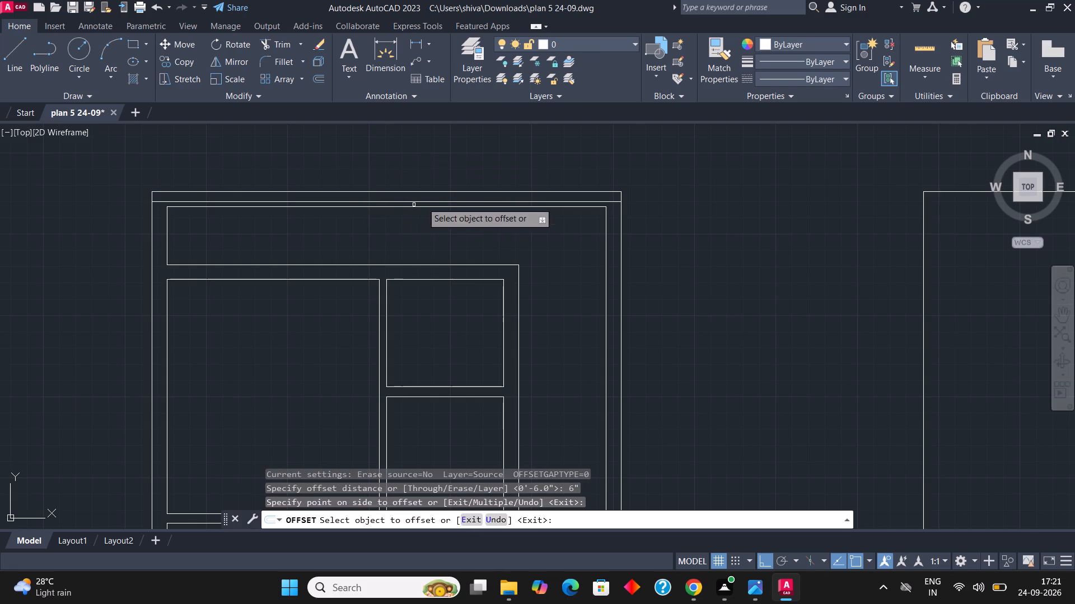
{"action": "left_click", "coordinate": [620, 244]}
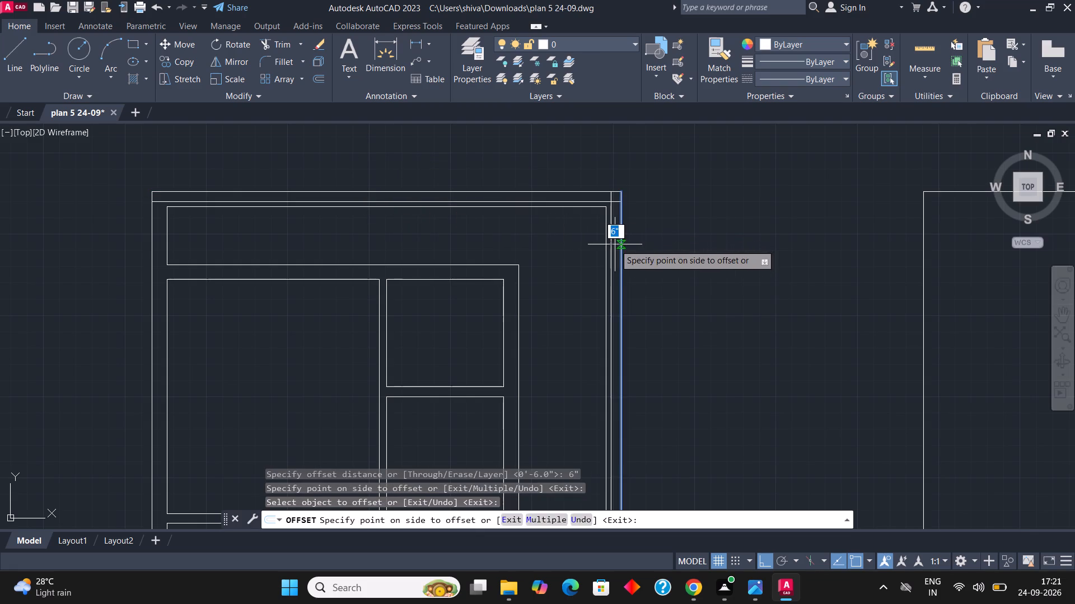
{"action": "left_click", "coordinate": [615, 244]}
{"action": "scroll", "coordinate": [583, 217], "scroll_direction": "up", "scroll_amount": 3}
{"action": "scroll", "coordinate": [581, 211], "scroll_direction": "down", "scroll_amount": 2}
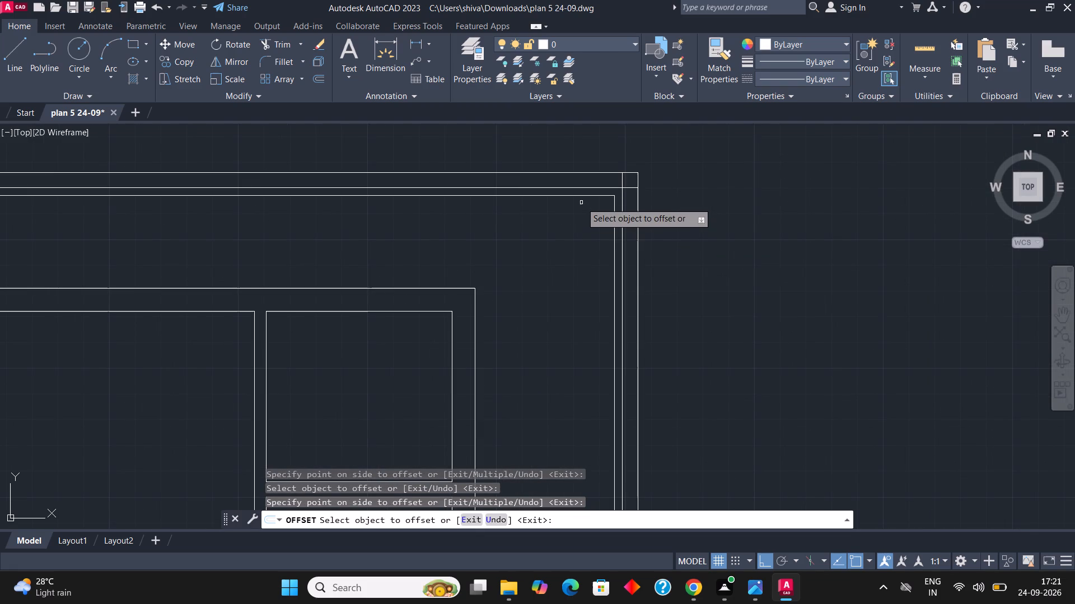
{"action": "key", "text": "Escape"}
{"action": "key", "text": "Escape"}
Trim the overlapping ends of the new 6" inner lines where the top and right walls meet.
{"action": "type", "text": "tr"}
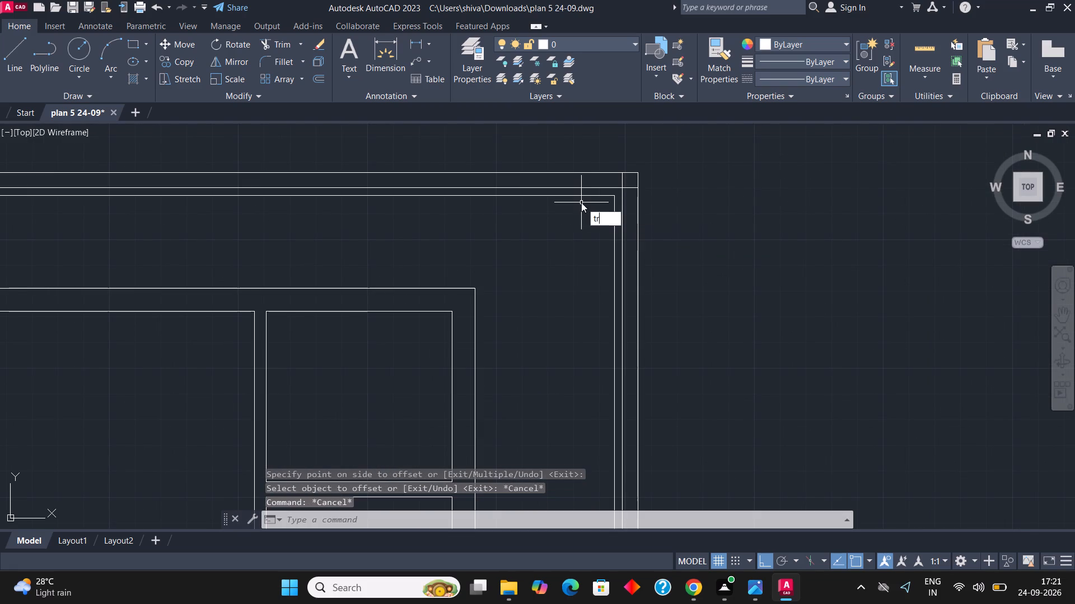
{"action": "key", "text": "Return"}
{"action": "scroll", "coordinate": [596, 189], "scroll_direction": "up", "scroll_amount": 2}
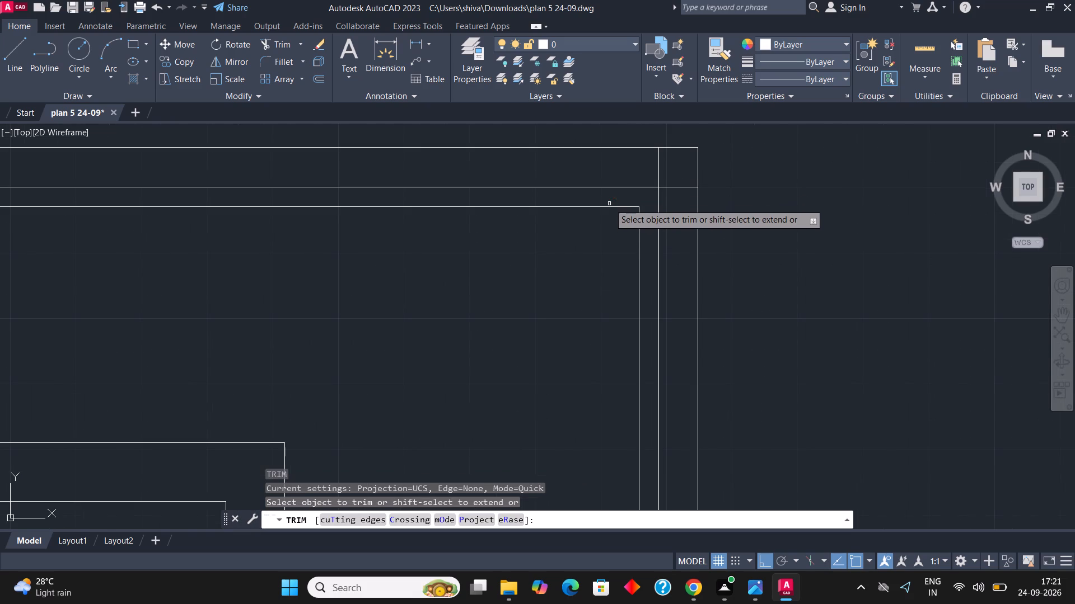
{"action": "left_click", "coordinate": [643, 158]}
{"action": "left_click", "coordinate": [672, 195]}
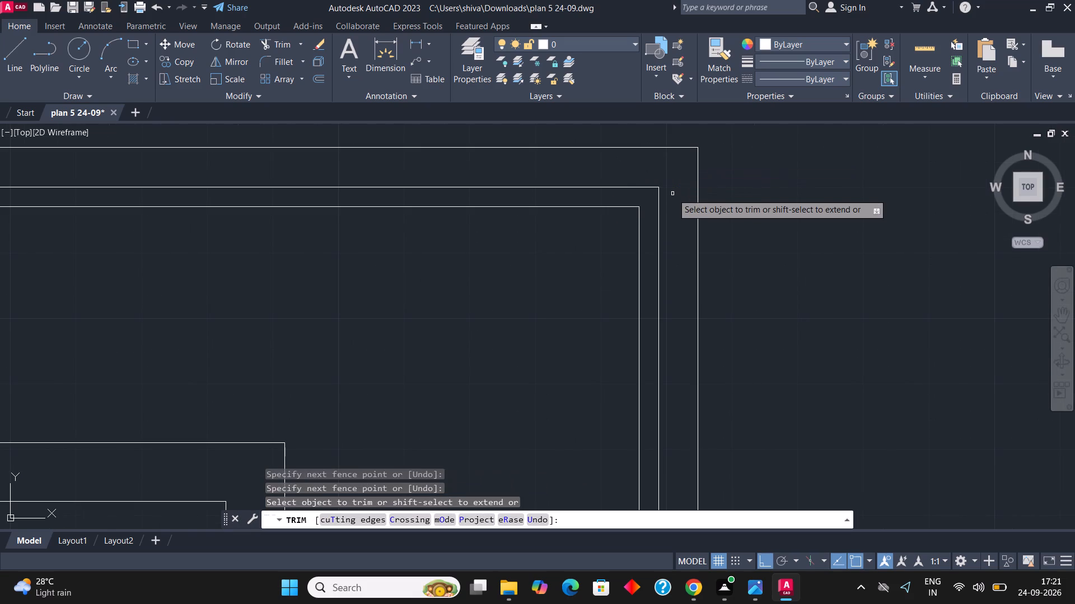
Extend the left wall's inner line up to the top wall's 6" line and trim that line's end inside the left wall.
{"action": "scroll", "coordinate": [673, 178], "scroll_direction": "down", "scroll_amount": 4}
{"action": "scroll", "coordinate": [400, 177], "scroll_direction": "up", "scroll_amount": 4}
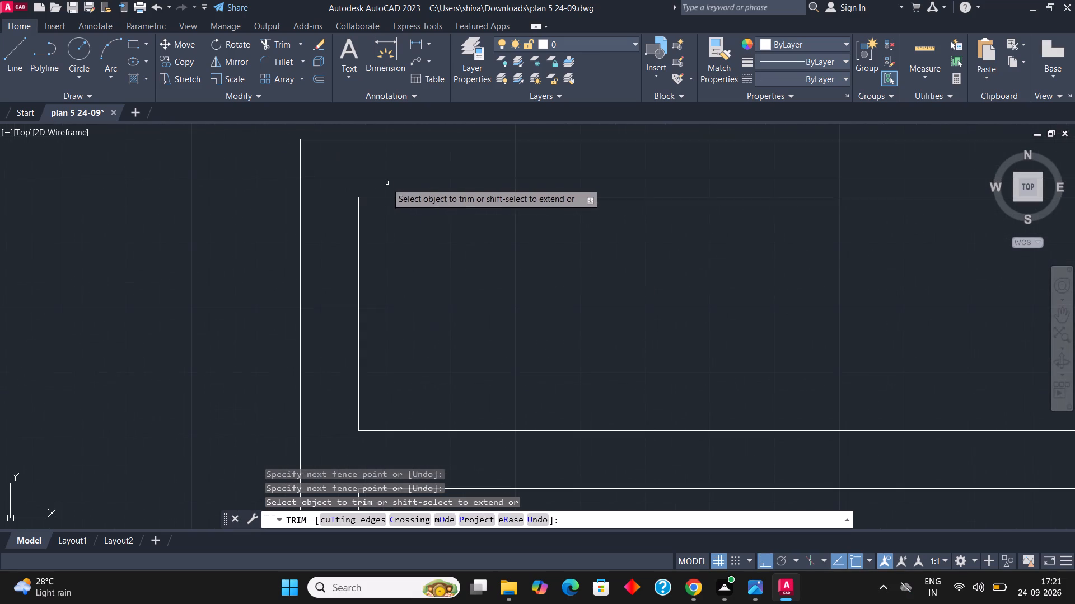
{"action": "scroll", "coordinate": [328, 184], "scroll_direction": "down", "scroll_amount": 2}
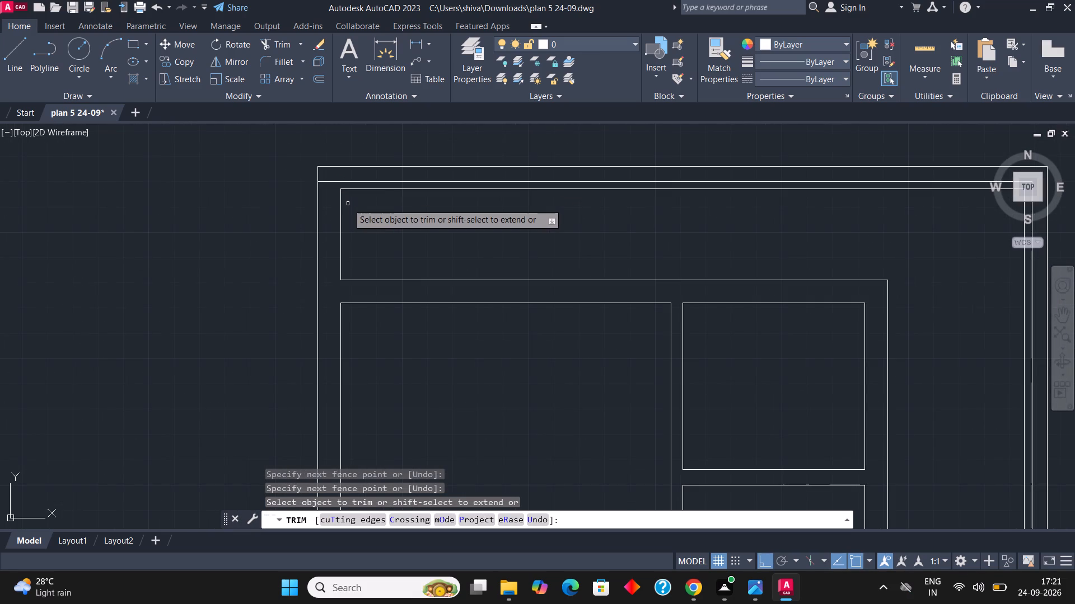
{"action": "left_click", "coordinate": [340, 205], "text": "shift"}
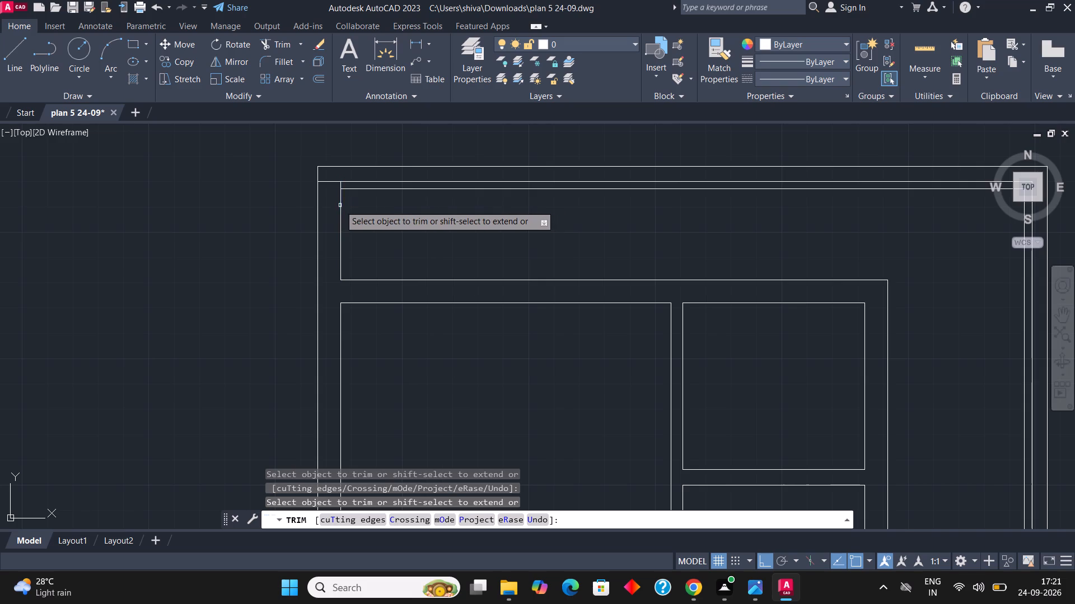
{"action": "left_click", "coordinate": [337, 178]}
{"action": "left_click", "coordinate": [334, 186]}
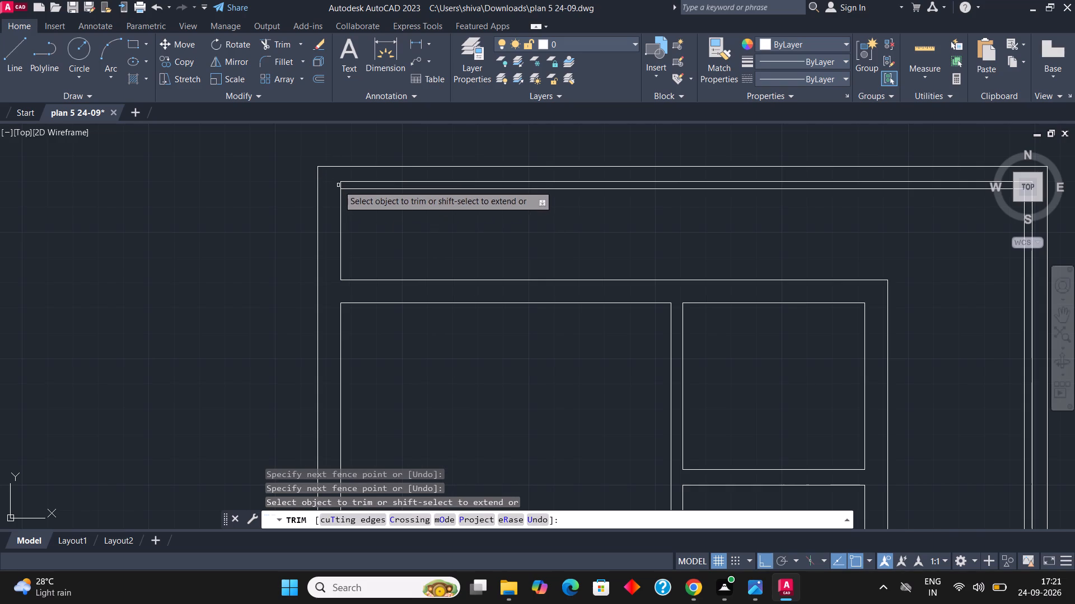
Remove the original inner lines of the top wall and of the right wall above the upper cross partition.
{"action": "scroll", "coordinate": [327, 190], "scroll_direction": "down", "scroll_amount": 2}
{"action": "scroll", "coordinate": [494, 194], "scroll_direction": "up", "scroll_amount": 2}
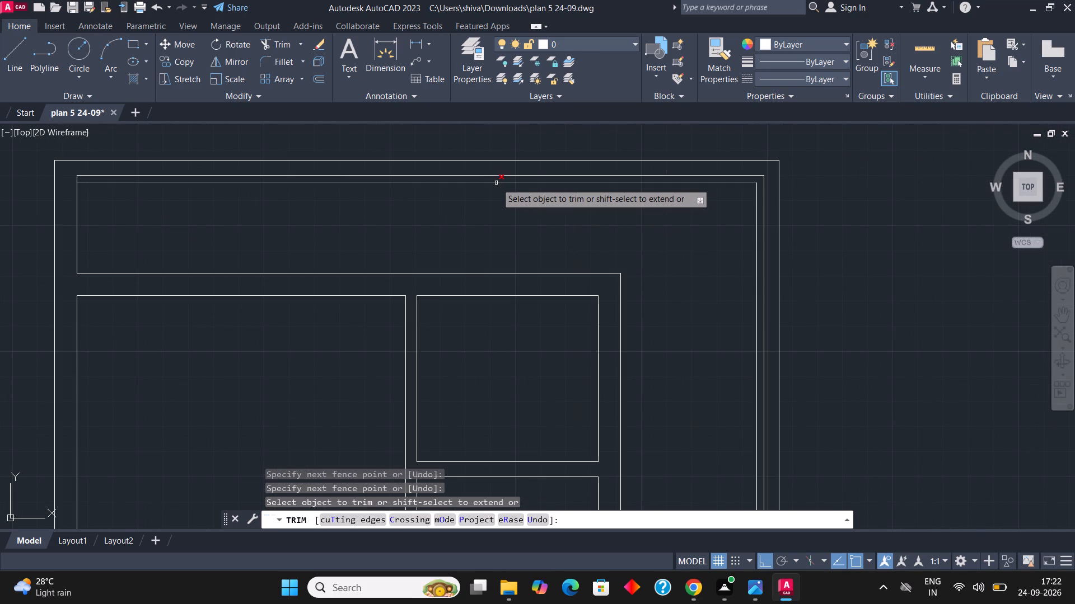
{"action": "left_click", "coordinate": [496, 183]}
{"action": "scroll", "coordinate": [359, 189], "scroll_direction": "down", "scroll_amount": 1}
{"action": "scroll", "coordinate": [627, 198], "scroll_direction": "up", "scroll_amount": 1}
{"action": "scroll", "coordinate": [547, 192], "scroll_direction": "down", "scroll_amount": 1}
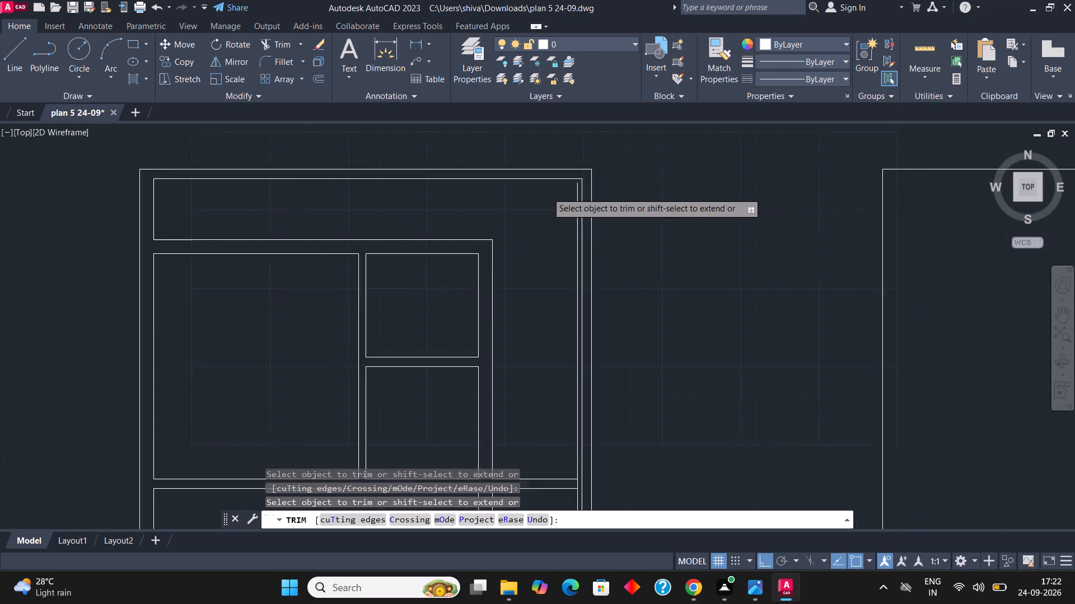
{"action": "scroll", "coordinate": [547, 192], "scroll_direction": "down", "scroll_amount": 2}
{"action": "scroll", "coordinate": [549, 206], "scroll_direction": "up", "scroll_amount": 3}
{"action": "scroll", "coordinate": [559, 192], "scroll_direction": "down", "scroll_amount": 3}
{"action": "scroll", "coordinate": [565, 200], "scroll_direction": "up", "scroll_amount": 2}
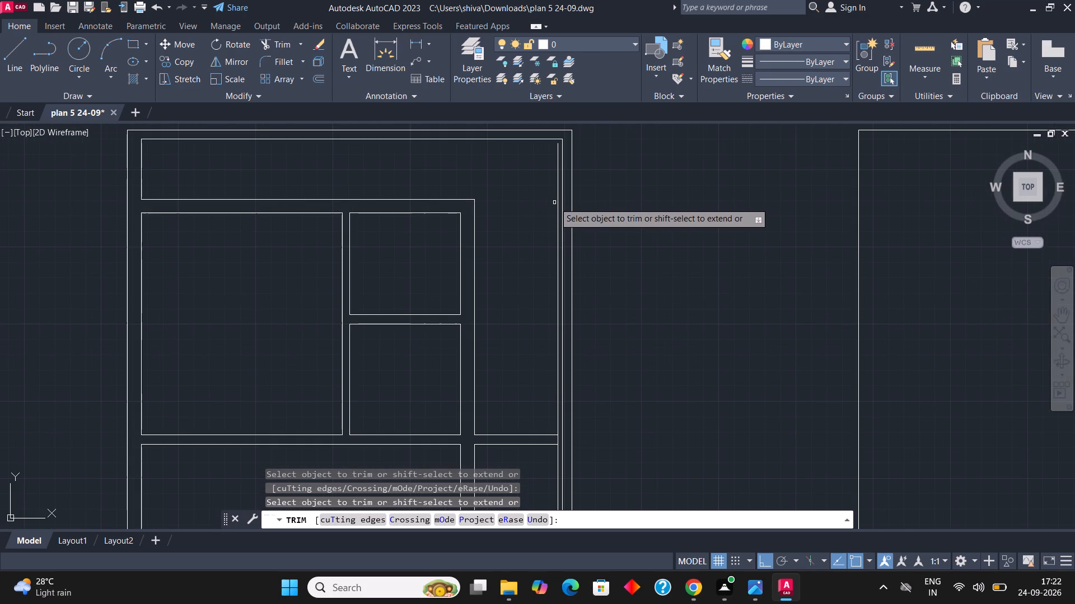
{"action": "left_click", "coordinate": [558, 200]}
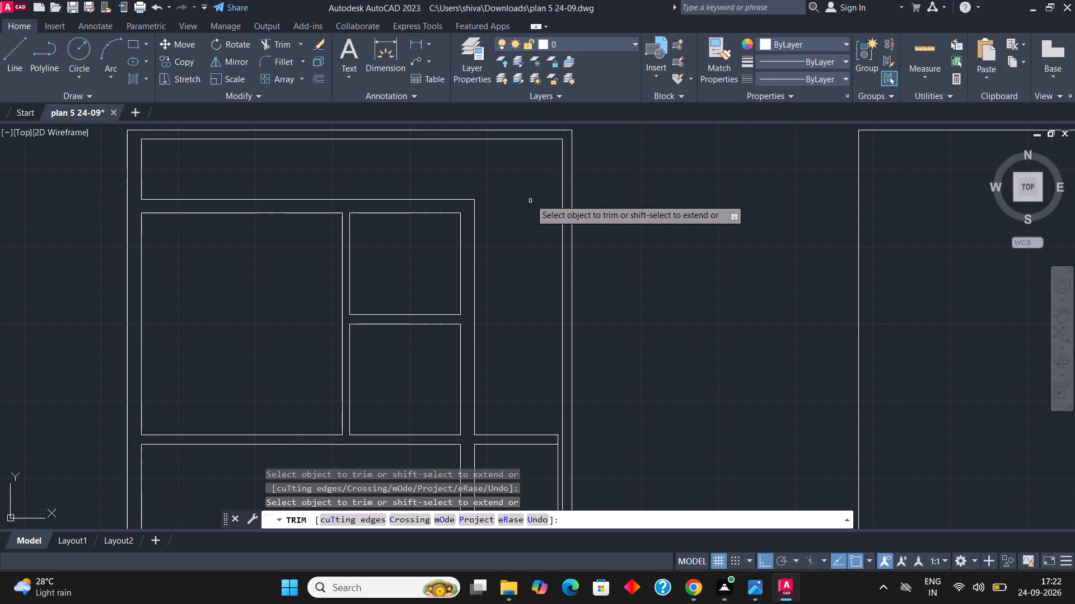
Extend the upper cross partition's upper line to the right wall's 6" line and trim the original inner line within that partition.
{"action": "scroll", "coordinate": [530, 196], "scroll_direction": "down", "scroll_amount": 3}
{"action": "scroll", "coordinate": [529, 264], "scroll_direction": "up", "scroll_amount": 3}
{"action": "scroll", "coordinate": [541, 356], "scroll_direction": "up", "scroll_amount": 1}
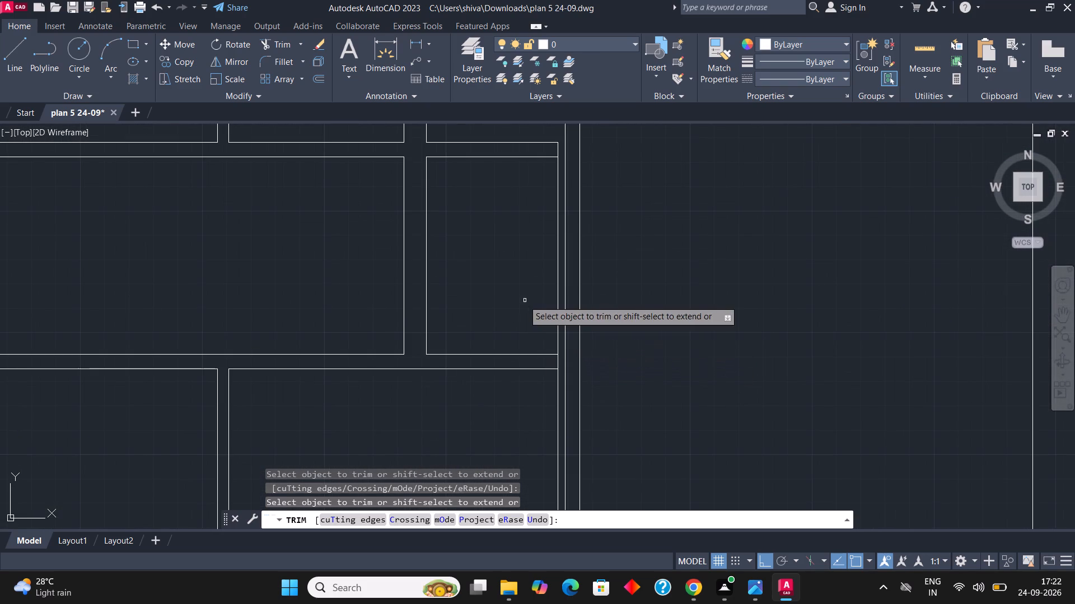
{"action": "scroll", "coordinate": [521, 301], "scroll_direction": "down", "scroll_amount": 1}
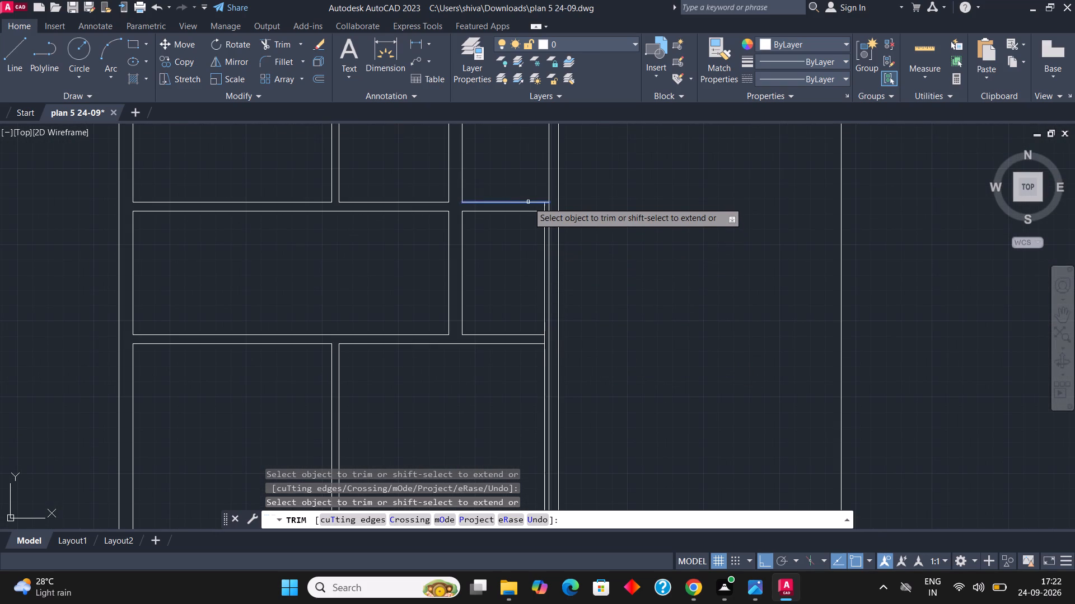
{"action": "left_click", "coordinate": [533, 200], "text": "shift"}
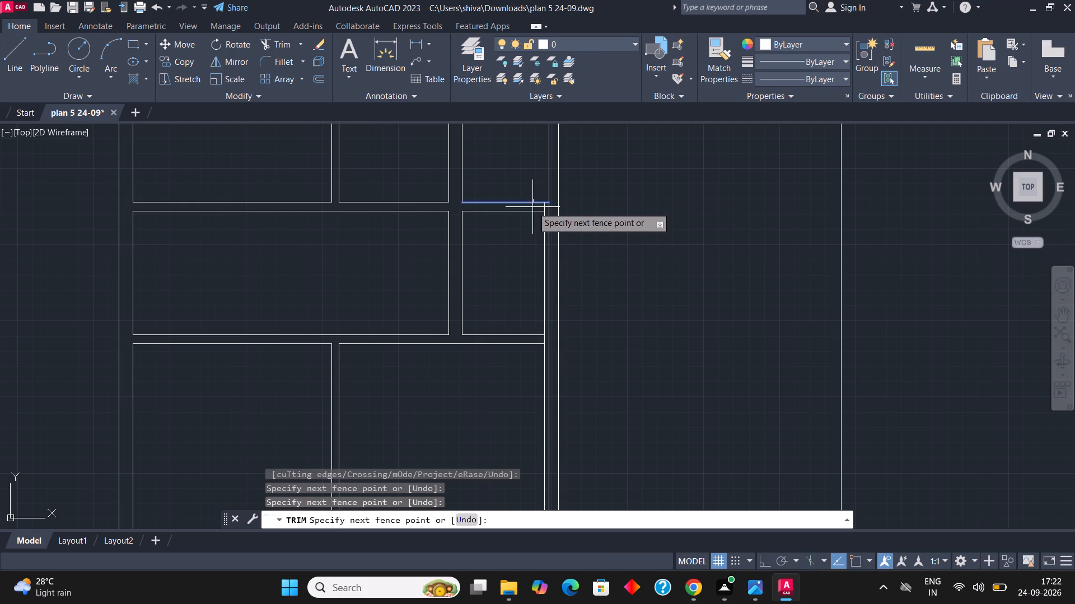
{"action": "left_click", "coordinate": [532, 207], "text": "shift"}
{"action": "scroll", "coordinate": [546, 209], "scroll_direction": "up", "scroll_amount": 2}
{"action": "left_click", "coordinate": [536, 207]}
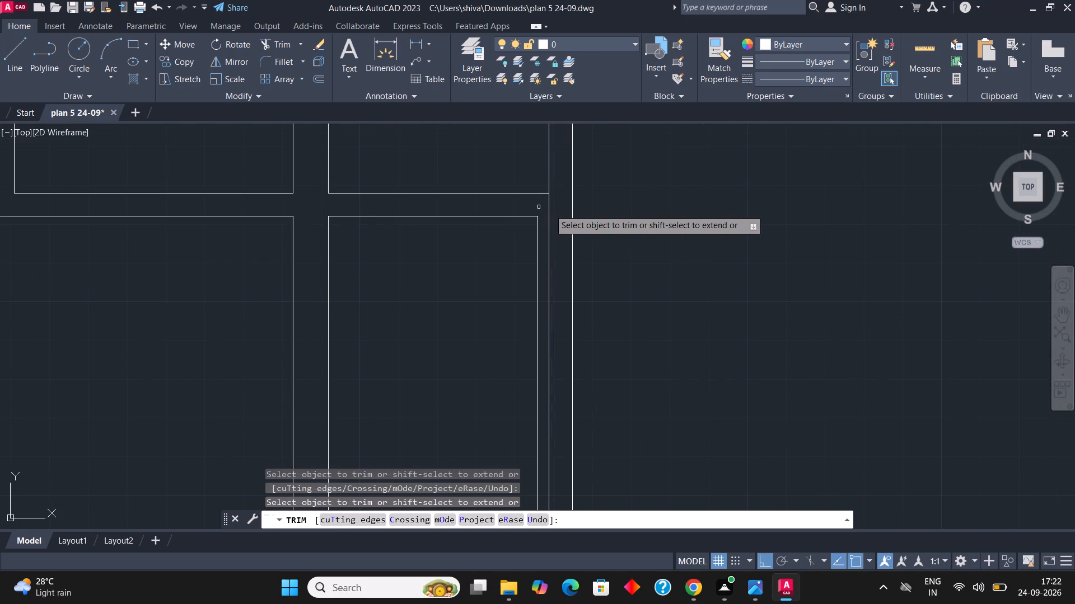
Trim the right wall's 6" line below the upper cross partition and the original inner line within the lower cross partition.
{"action": "scroll", "coordinate": [562, 213], "scroll_direction": "down", "scroll_amount": 3}
{"action": "scroll", "coordinate": [560, 234], "scroll_direction": "up", "scroll_amount": 1}
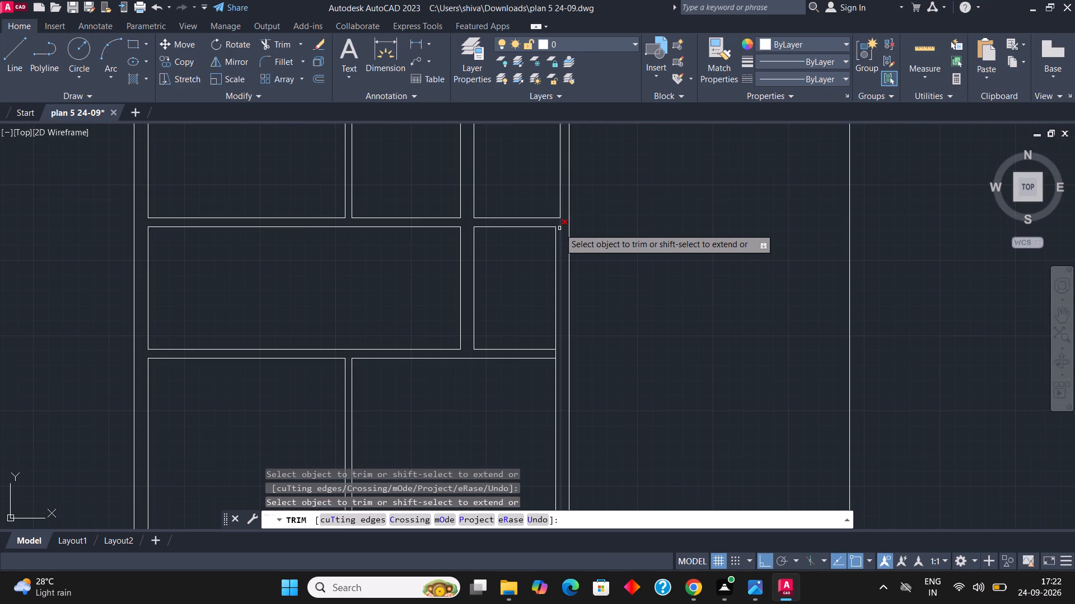
{"action": "left_click", "coordinate": [559, 228]}
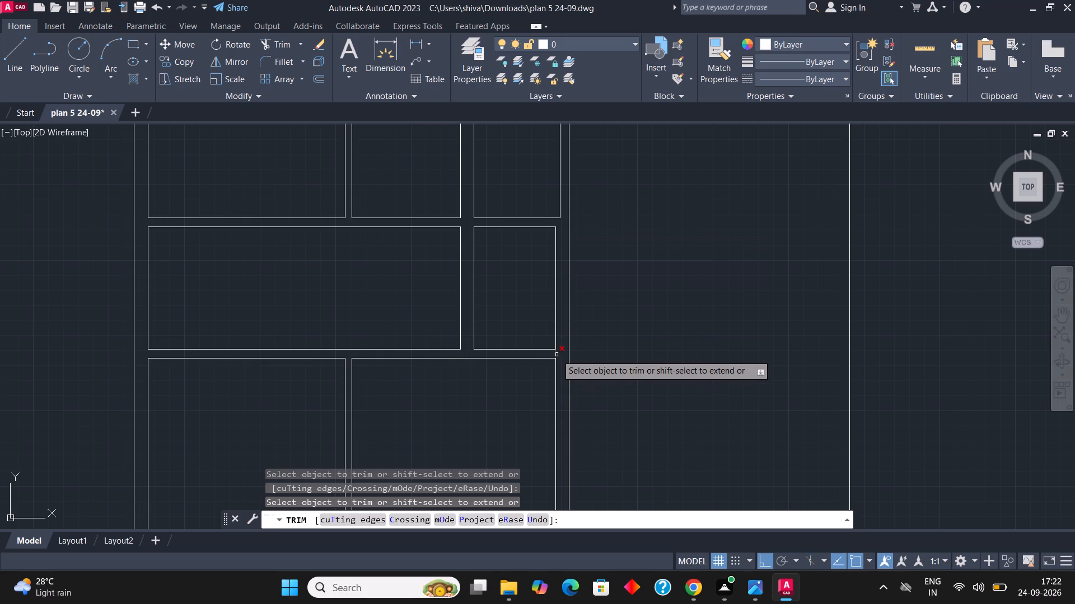
{"action": "left_click", "coordinate": [557, 355]}
{"action": "scroll", "coordinate": [464, 415], "scroll_direction": "down", "scroll_amount": 2}
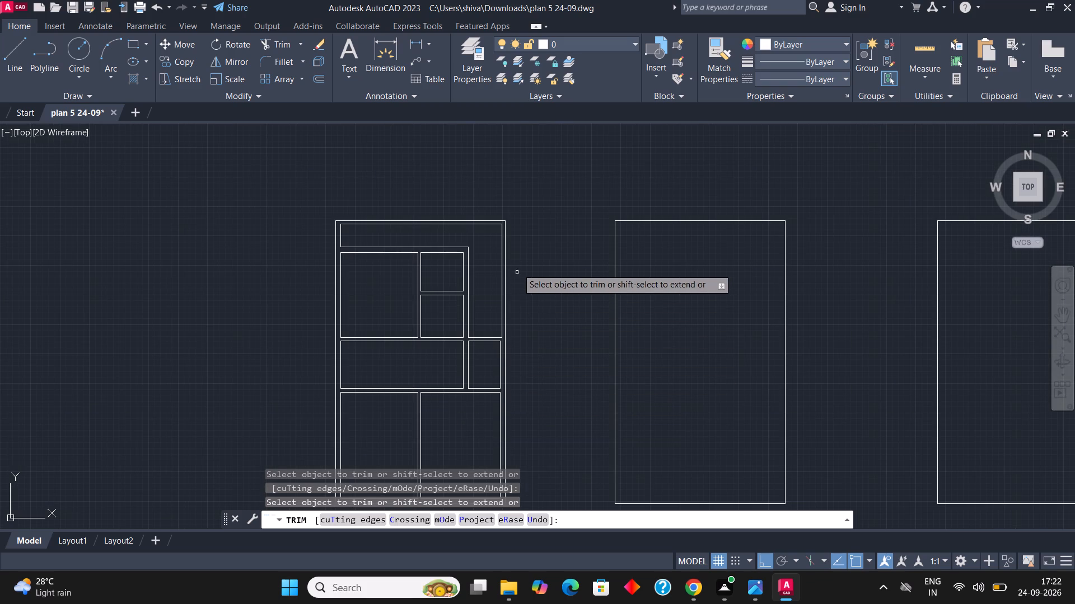
{"action": "key", "text": "Escape"}
{"action": "key", "text": "Escape"}
{"action": "key", "text": "Escape"}
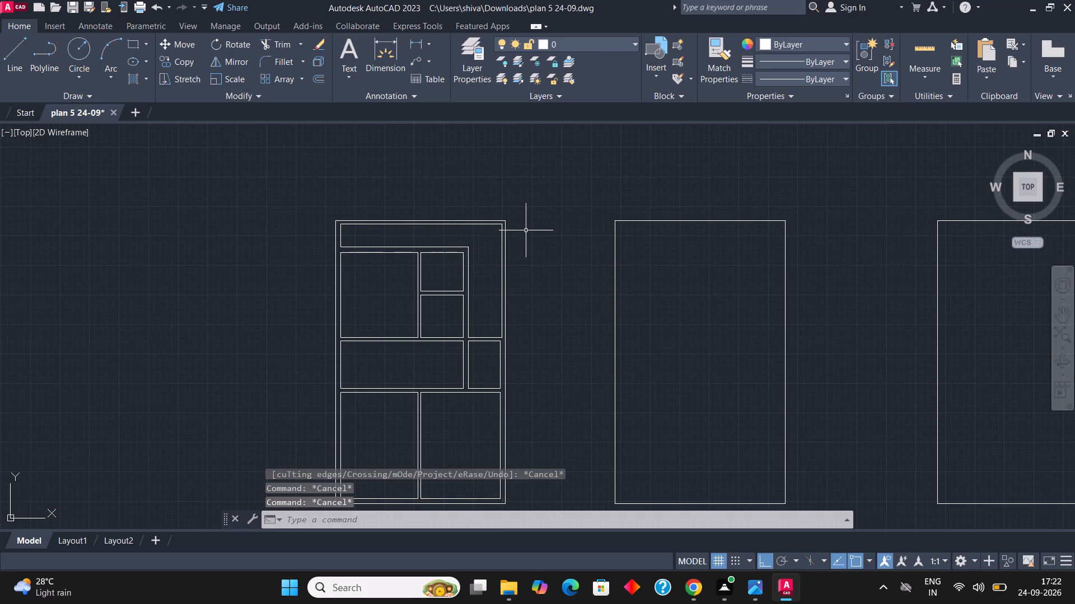
Draw a short horizontal line across the partition between the two middle rooms, a little below the upper cross partition.
{"action": "scroll", "coordinate": [526, 220], "scroll_direction": "down", "scroll_amount": 1}
{"action": "scroll", "coordinate": [467, 347], "scroll_direction": "up", "scroll_amount": 2}
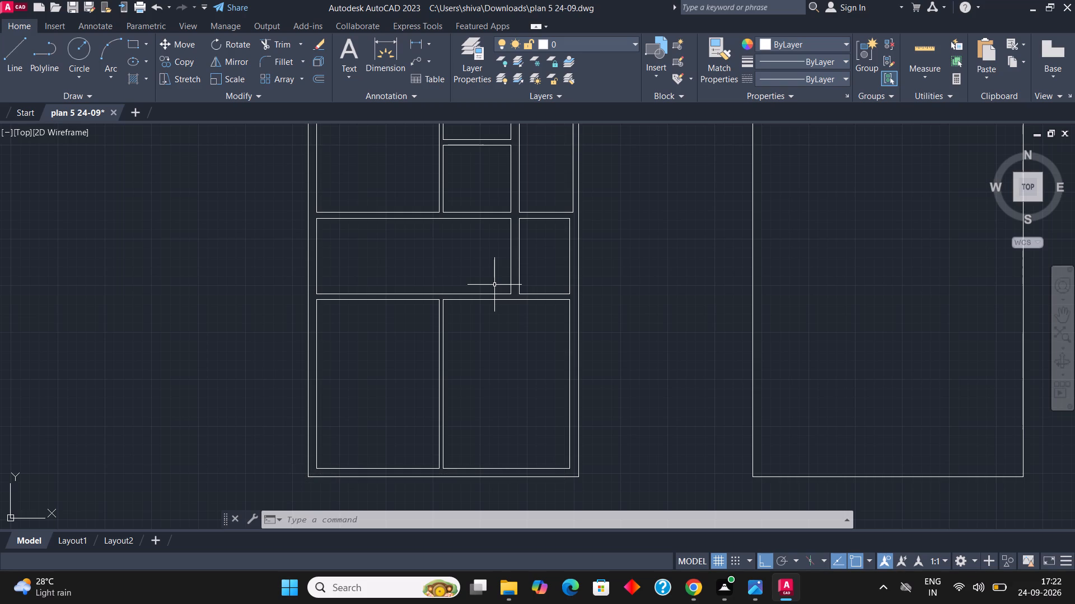
{"action": "scroll", "coordinate": [530, 247], "scroll_direction": "up", "scroll_amount": 2}
{"action": "scroll", "coordinate": [530, 247], "scroll_direction": "down", "scroll_amount": 2}
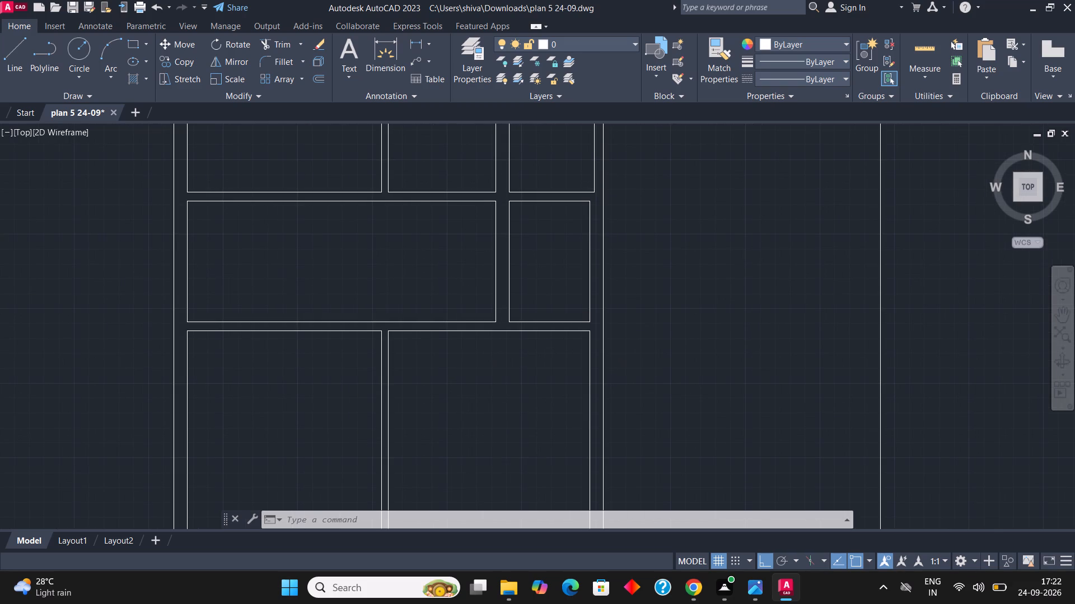
{"action": "scroll", "coordinate": [530, 247], "scroll_direction": "up", "scroll_amount": 1}
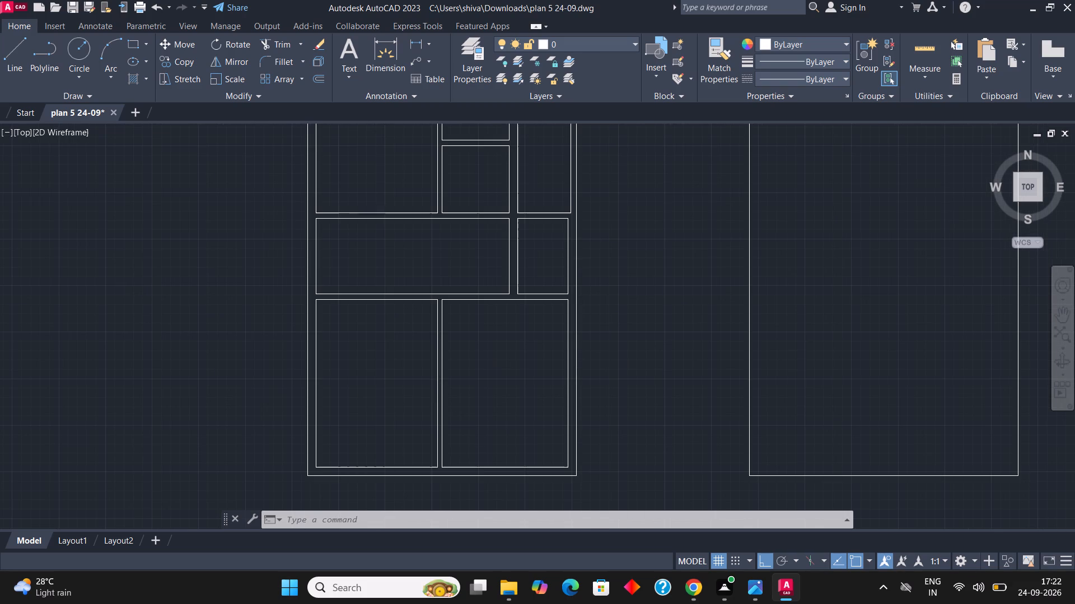
{"action": "key", "text": "Escape"}
{"action": "key", "text": "Escape"}
{"action": "key", "text": "l"}
{"action": "key", "text": "Return"}
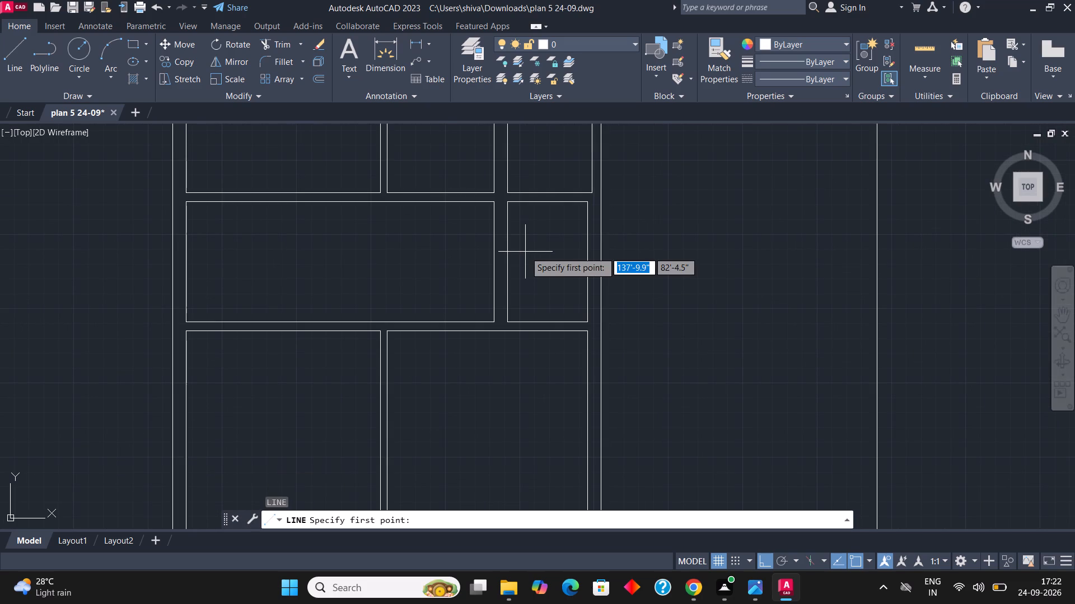
{"action": "scroll", "coordinate": [525, 252], "scroll_direction": "up", "scroll_amount": 3}
{"action": "scroll", "coordinate": [514, 240], "scroll_direction": "down", "scroll_amount": 2}
{"action": "left_click", "coordinate": [451, 191]}
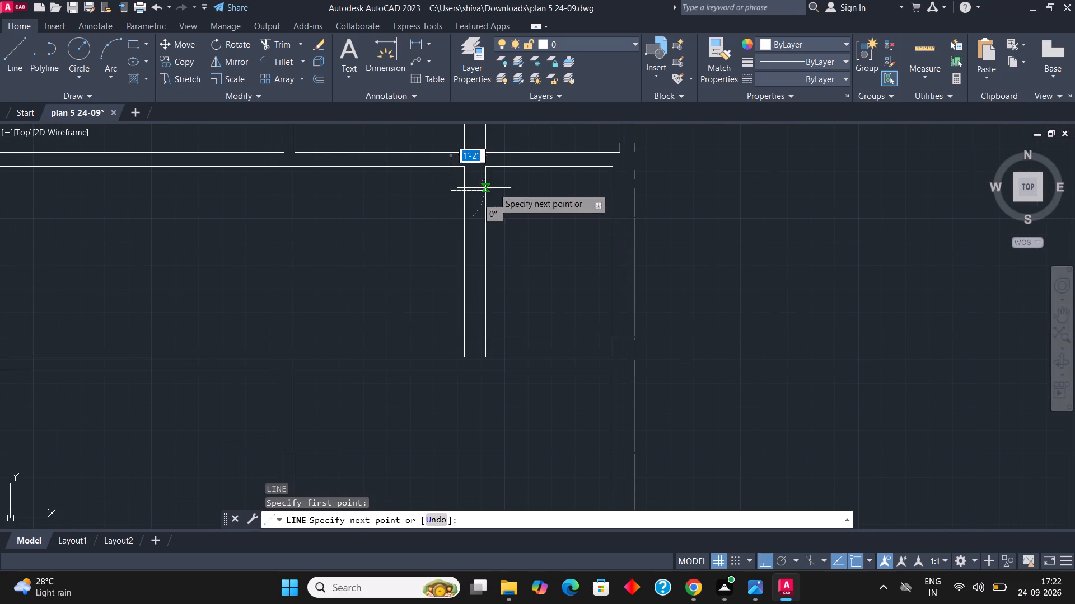
{"action": "left_click", "coordinate": [521, 187]}
{"action": "key", "text": "Escape"}
{"action": "key", "text": "Escape"}
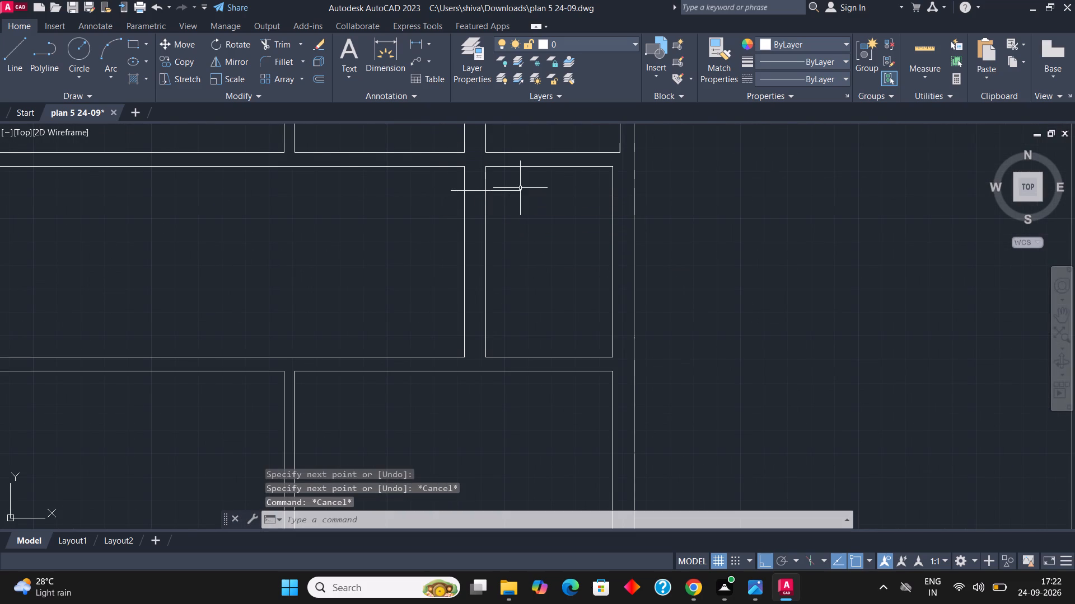
Trim both overhanging ends of the short line to the faces of the partition between the middle rooms.
{"action": "key", "text": "t"}
{"action": "key", "text": "r"}
{"action": "key", "text": "Return"}
{"action": "left_click", "coordinate": [512, 180]}
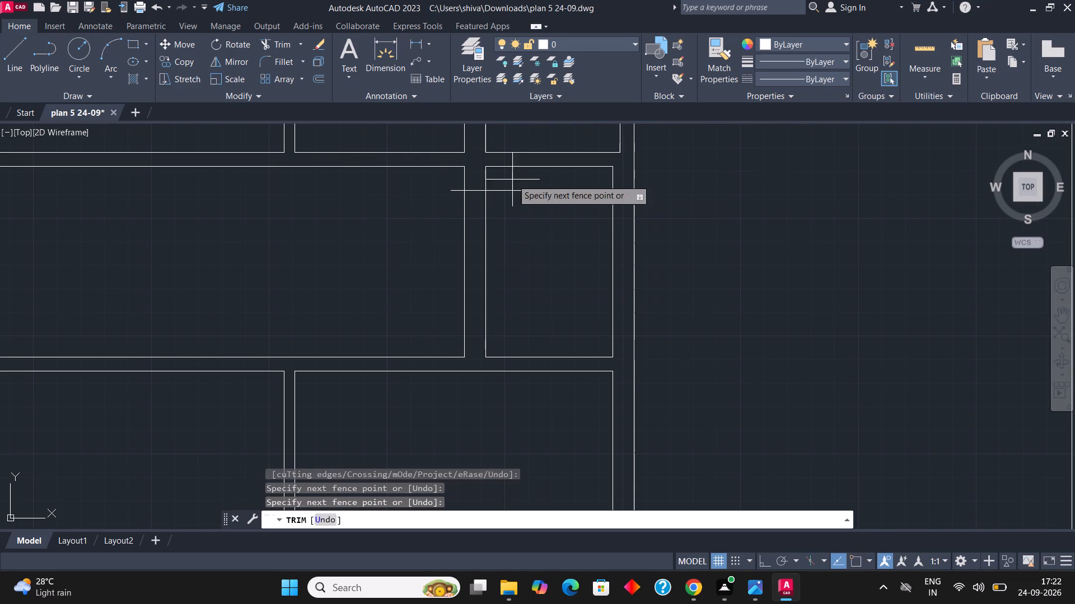
{"action": "left_click", "coordinate": [510, 215]}
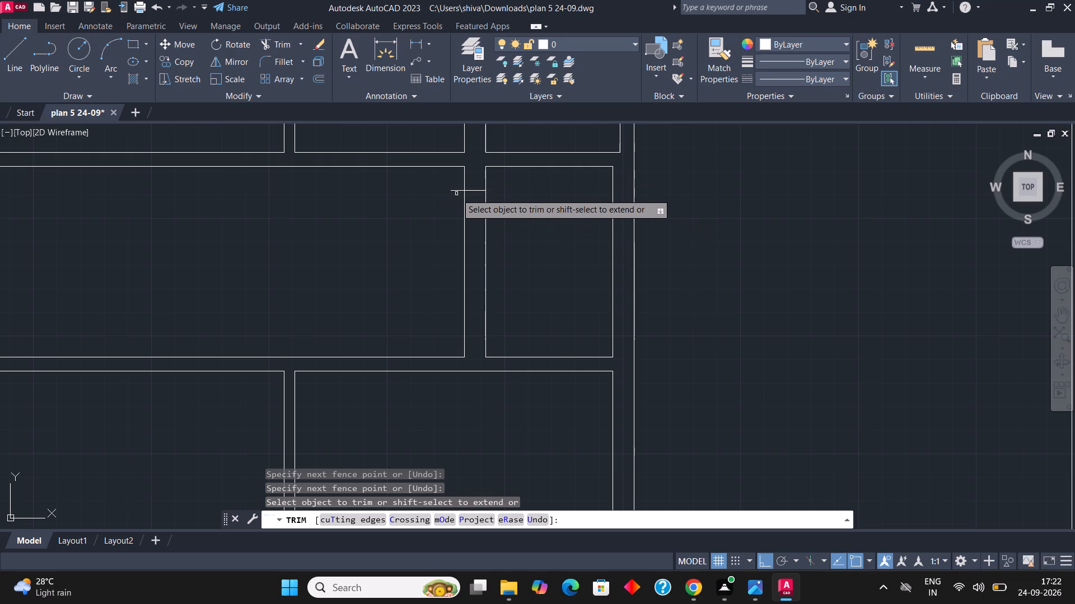
{"action": "left_click", "coordinate": [456, 189]}
{"action": "key", "text": "Escape"}
{"action": "key", "text": "Escape"}
Offset the short line across the middle rooms' partition 4' downward.
{"action": "scroll", "coordinate": [475, 190], "scroll_direction": "up", "scroll_amount": 1}
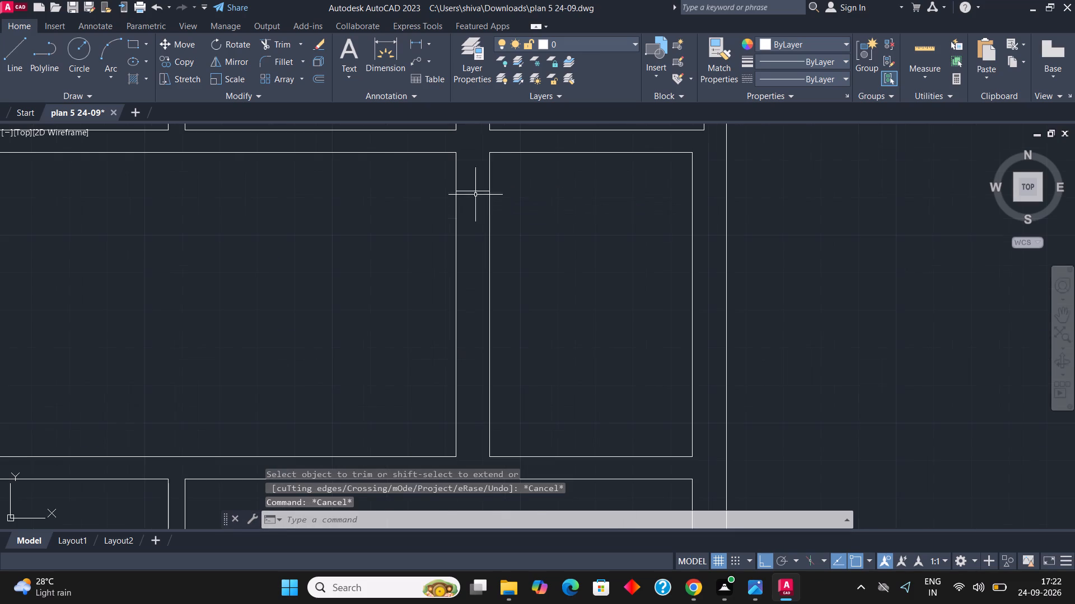
{"action": "left_click", "coordinate": [481, 210]}
{"action": "left_click", "coordinate": [471, 184]}
{"action": "left_click", "coordinate": [323, 70]}
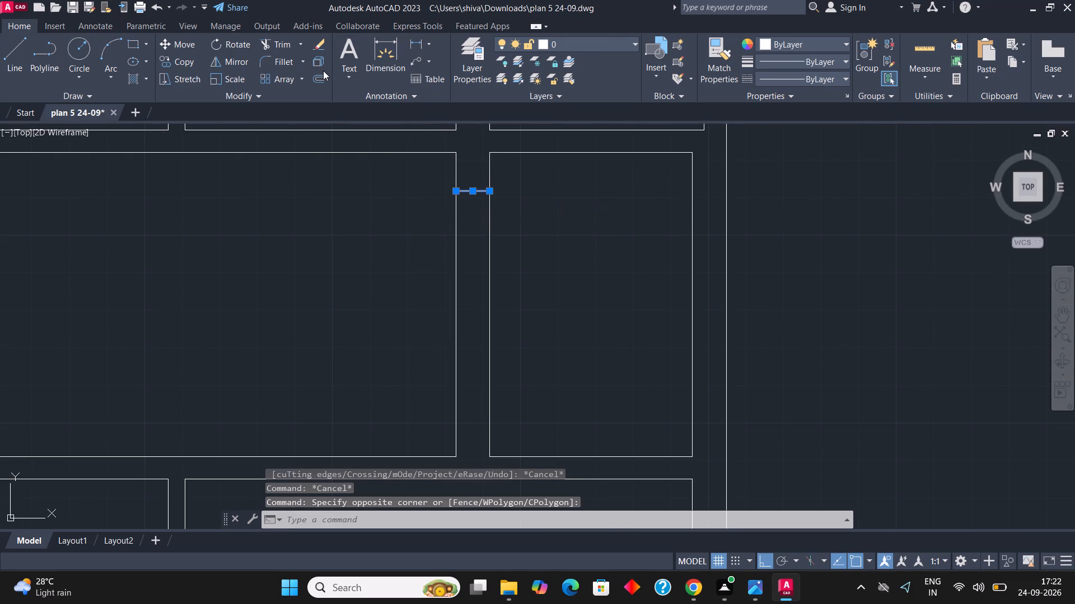
{"action": "left_click", "coordinate": [322, 73]}
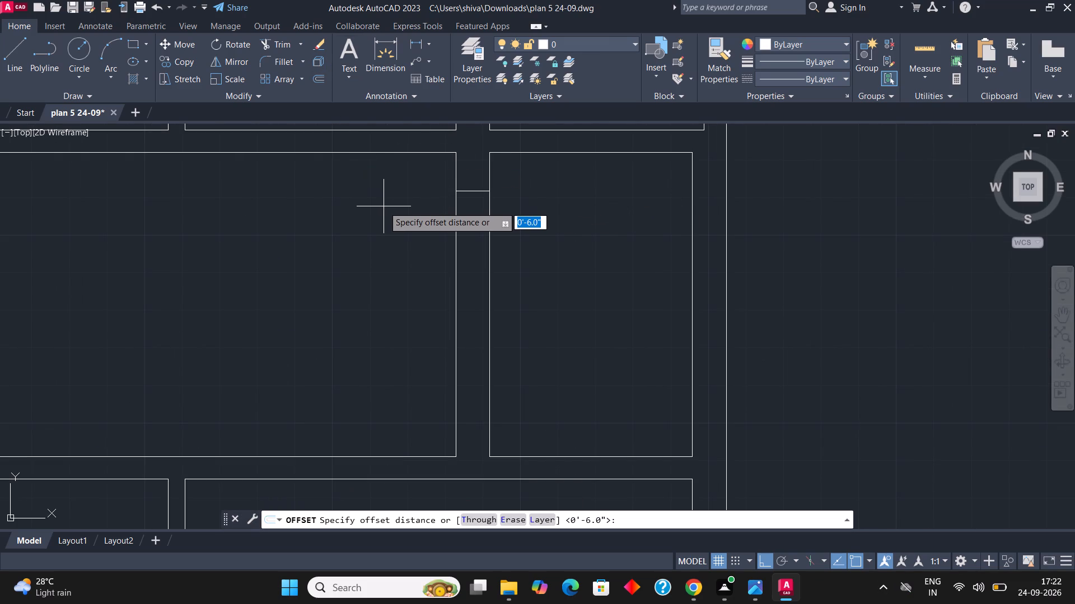
{"action": "type", "text": "4'"}
{"action": "key", "text": "Return"}
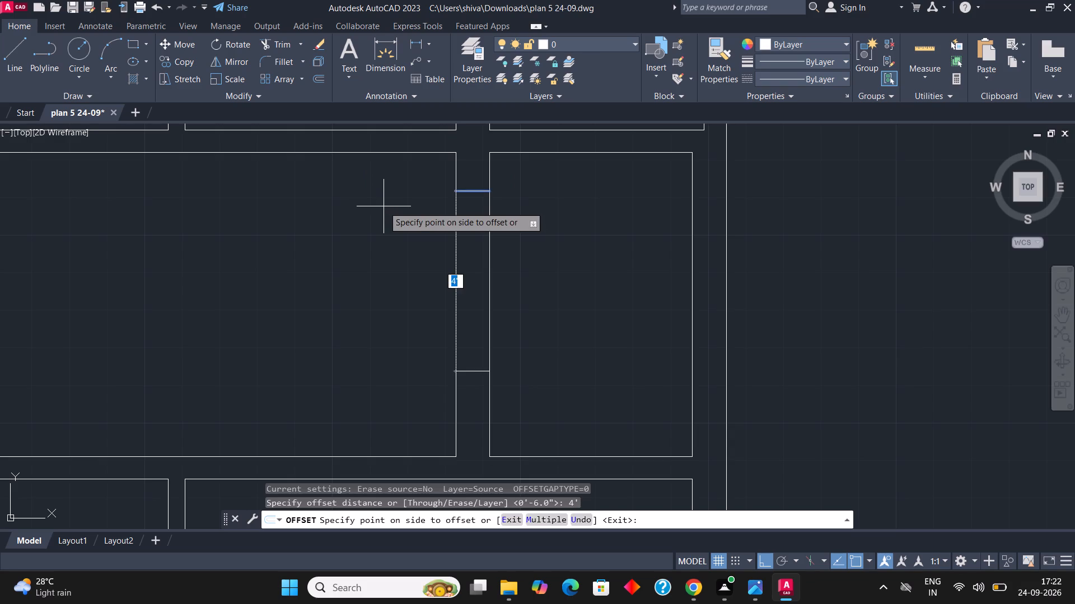
{"action": "left_click", "coordinate": [384, 206]}
{"action": "key", "text": "Escape"}
{"action": "key", "text": "Escape"}
{"action": "key", "text": "Escape"}
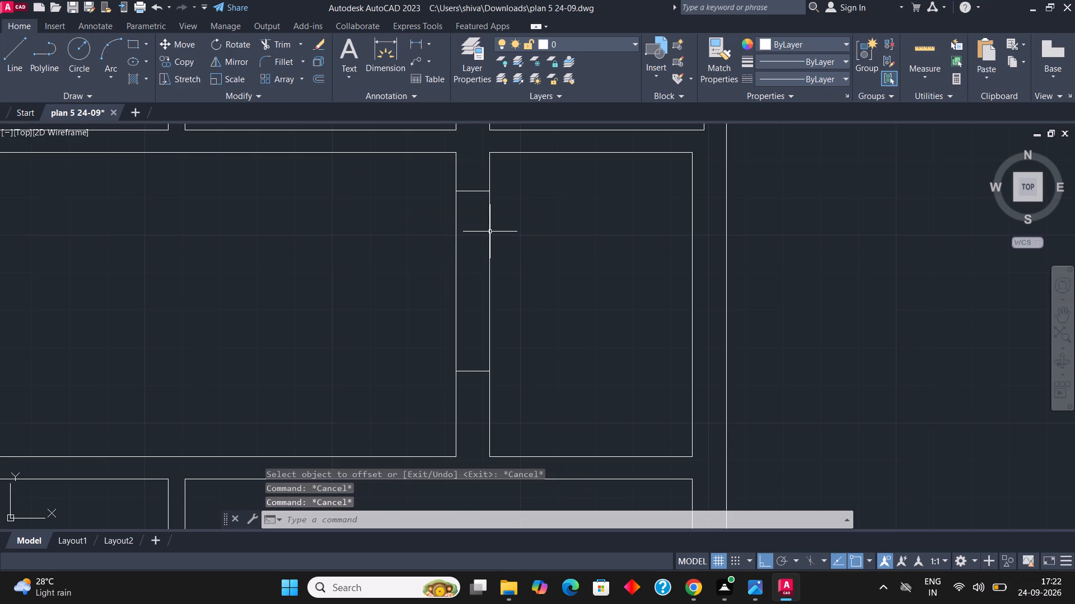
Draw a vertical line joining the midpoints of the two short lines in the middle rooms' partition.
{"action": "key", "text": "l"}
{"action": "key", "text": "Return"}
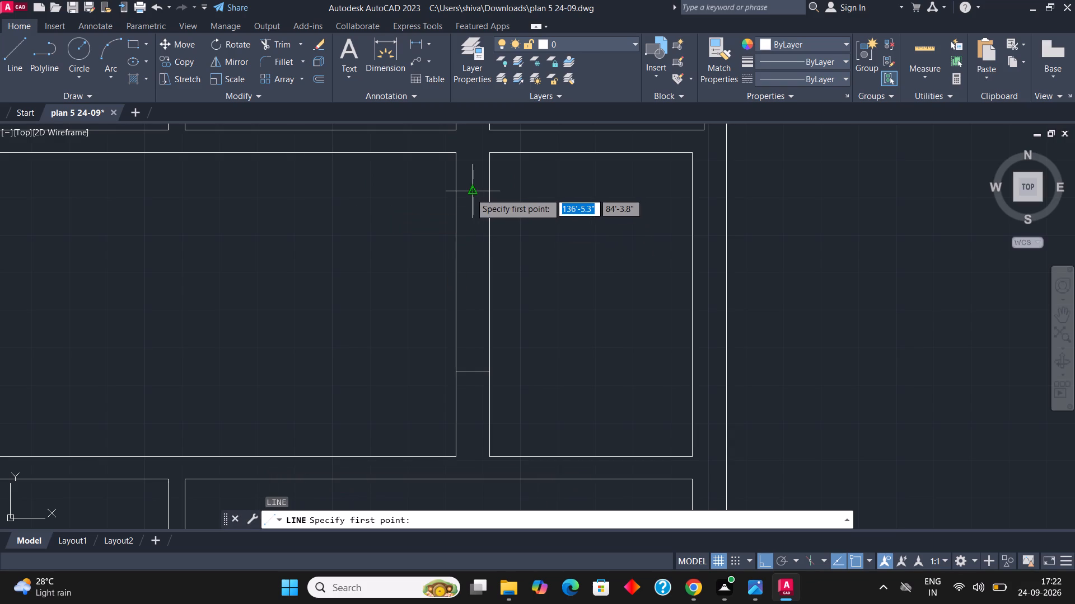
{"action": "left_click", "coordinate": [470, 193]}
{"action": "left_click", "coordinate": [471, 371]}
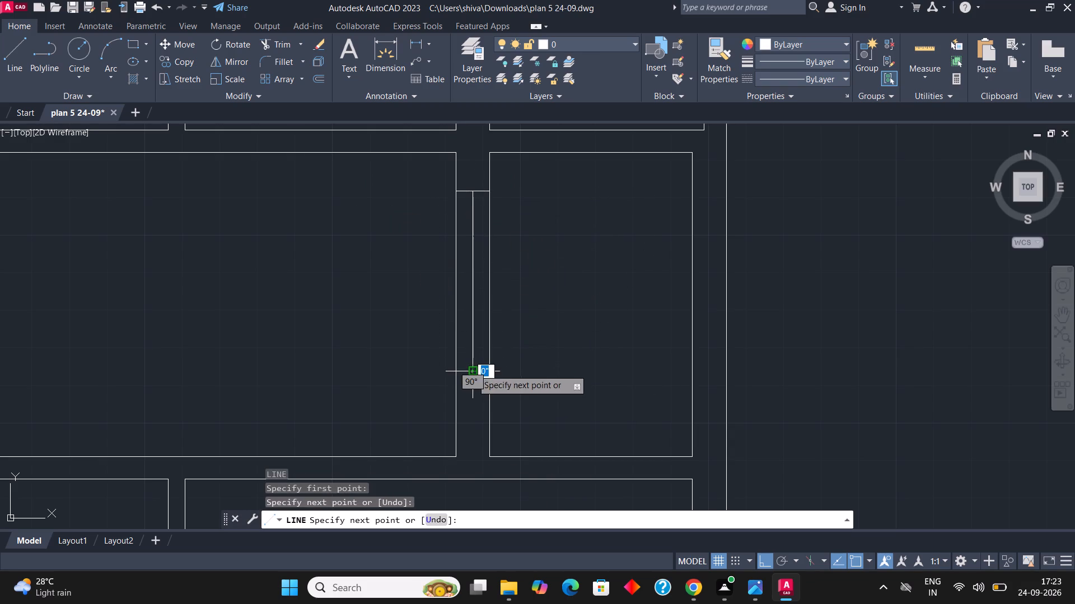
{"action": "key", "text": "Escape"}
{"action": "key", "text": "Escape"}
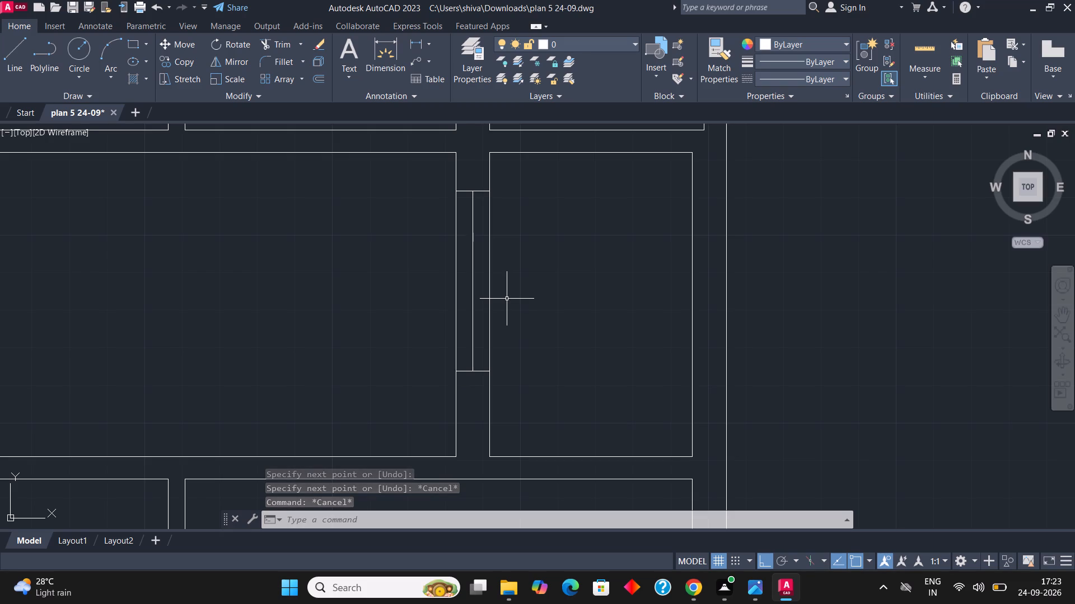
Draw a short horizontal line across the partition between the two bottom rooms, a little above the bottom wall.
{"action": "scroll", "coordinate": [535, 244], "scroll_direction": "down", "scroll_amount": 4}
{"action": "scroll", "coordinate": [476, 333], "scroll_direction": "up", "scroll_amount": 2}
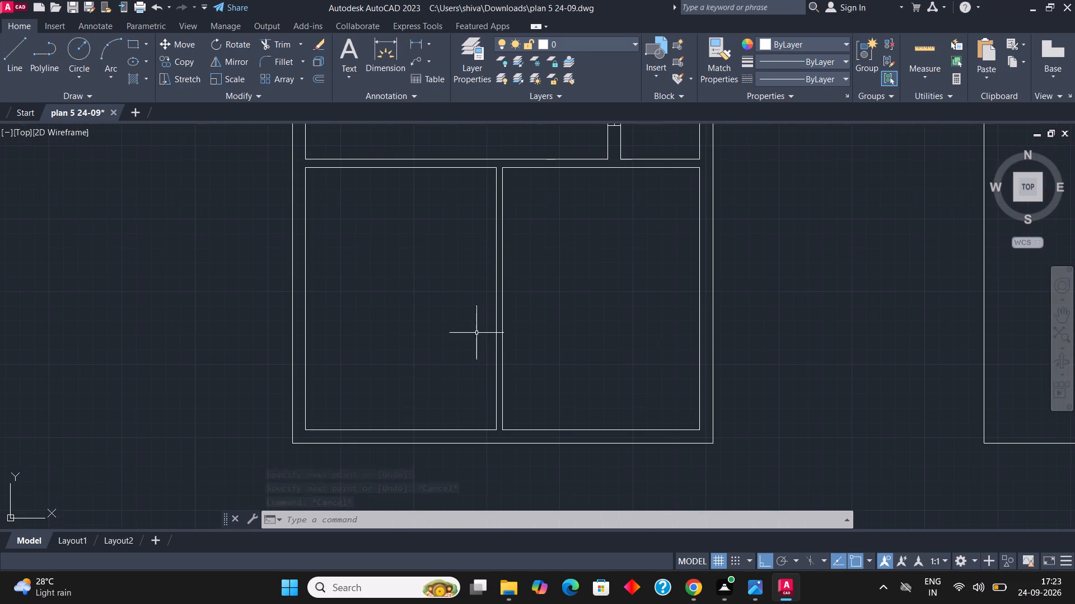
{"action": "scroll", "coordinate": [513, 320], "scroll_direction": "up", "scroll_amount": 1}
{"action": "scroll", "coordinate": [465, 317], "scroll_direction": "down", "scroll_amount": 1}
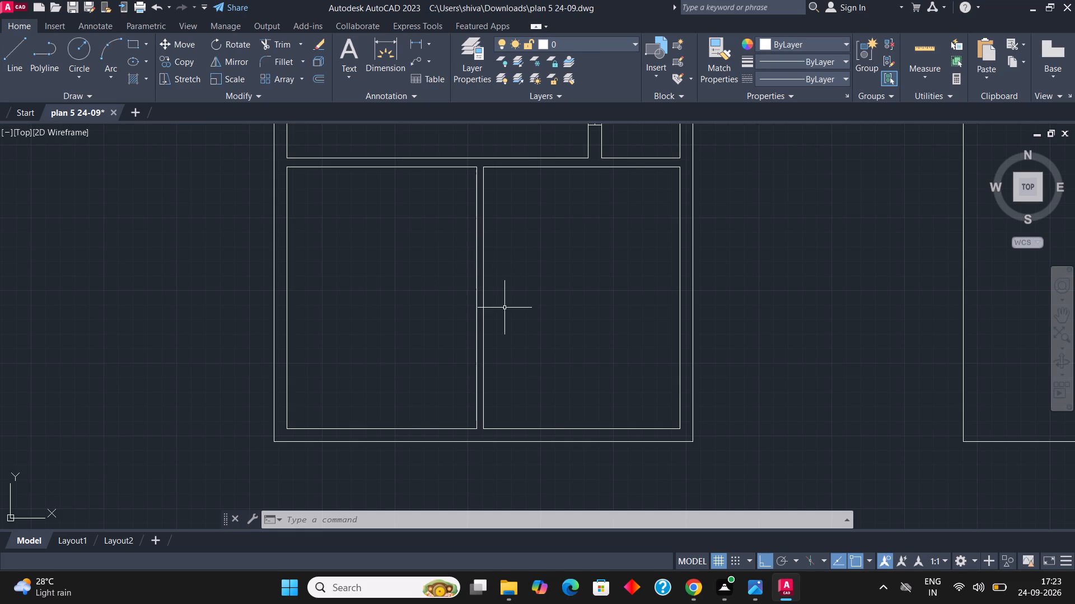
{"action": "scroll", "coordinate": [504, 308], "scroll_direction": "up", "scroll_amount": 2}
{"action": "scroll", "coordinate": [485, 274], "scroll_direction": "down", "scroll_amount": 3}
{"action": "scroll", "coordinate": [480, 352], "scroll_direction": "up", "scroll_amount": 4}
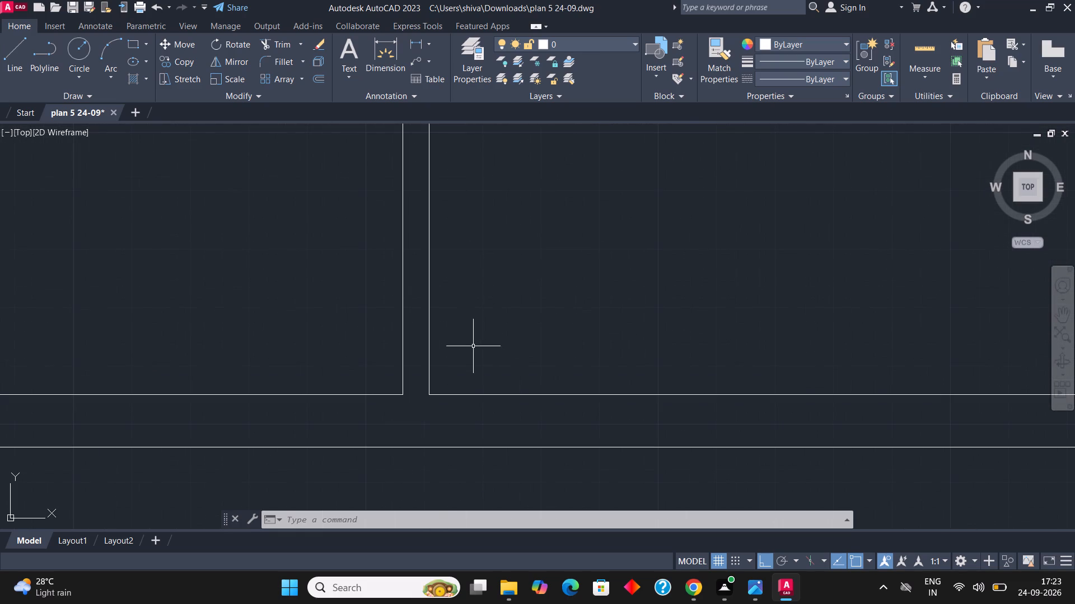
{"action": "key", "text": "Escape"}
{"action": "key", "text": "Escape"}
{"action": "key", "text": "l"}
{"action": "key", "text": "Return"}
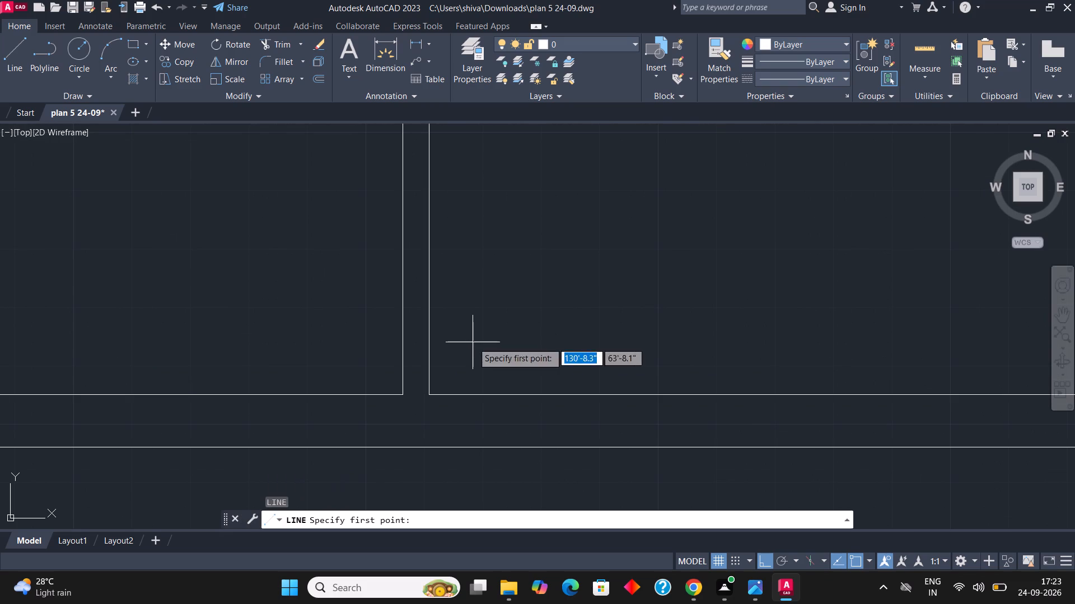
{"action": "left_click", "coordinate": [446, 351]}
{"action": "left_click", "coordinate": [363, 347]}
{"action": "key", "text": "Escape"}
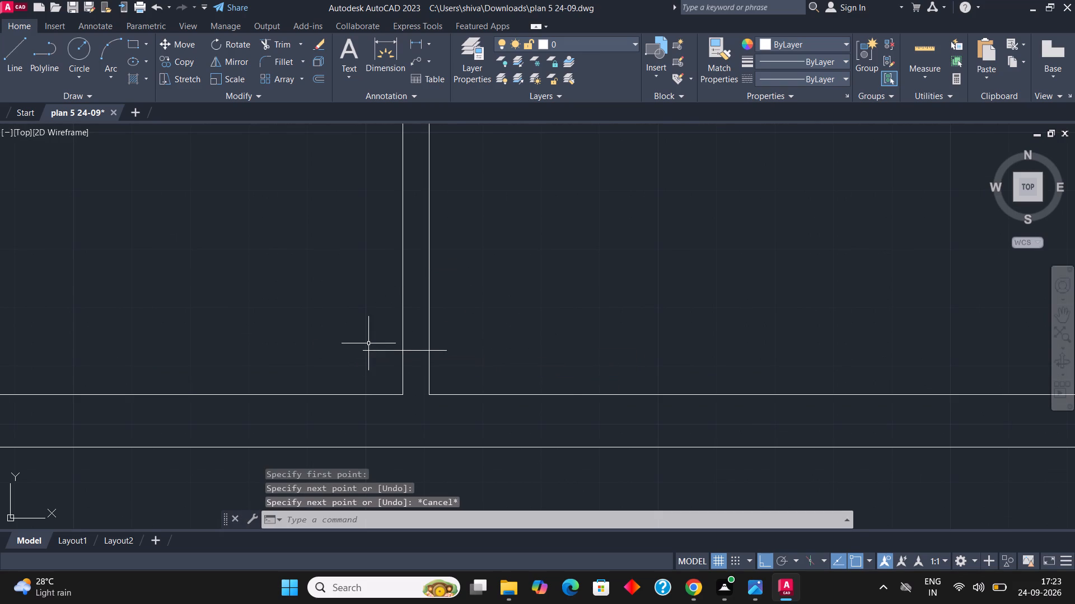
Trim both overhanging ends of the short line to the faces of the bottom rooms' partition.
{"action": "type", "text": "tr"}
{"action": "key", "text": "Return"}
{"action": "left_click", "coordinate": [368, 343]}
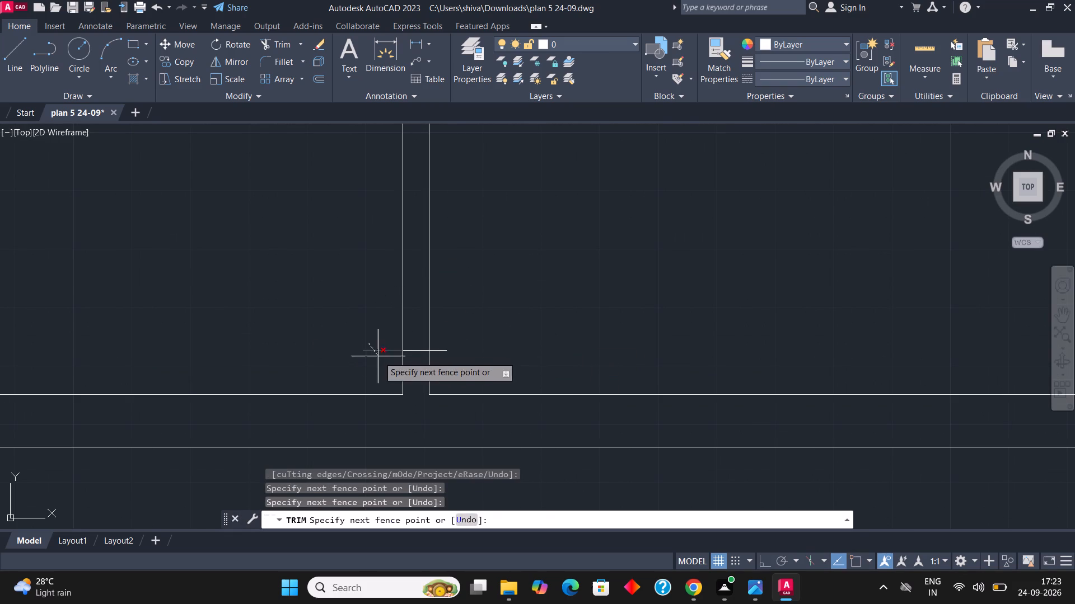
{"action": "left_click", "coordinate": [380, 357]}
{"action": "left_click", "coordinate": [432, 353]}
{"action": "left_click", "coordinate": [440, 348]}
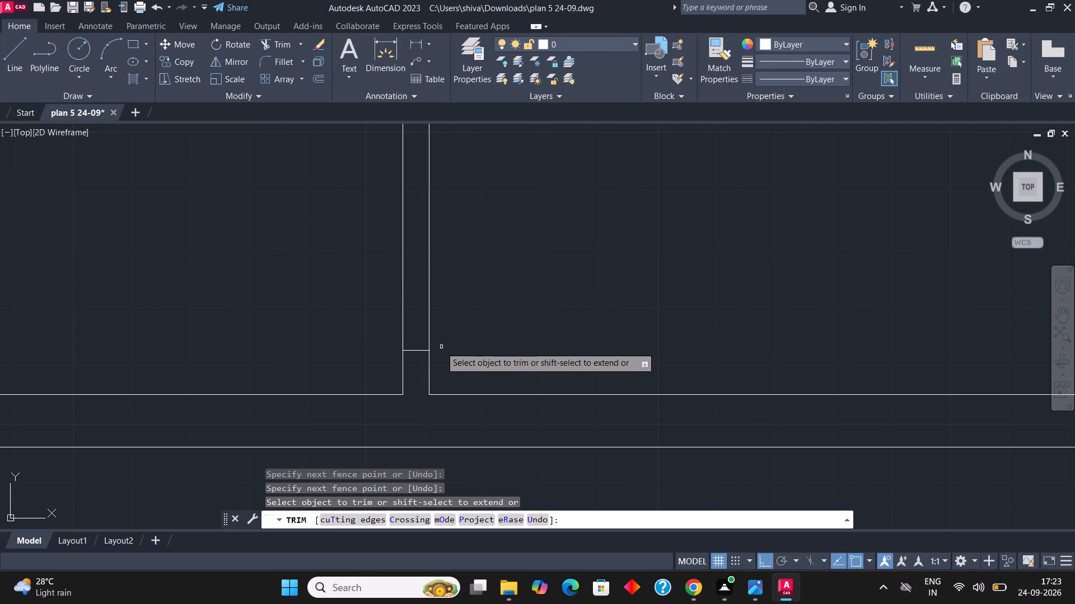
{"action": "key", "text": "Escape"}
{"action": "key", "text": "Escape"}
Offset the short line across the bottom rooms' partition 4' upward.
{"action": "left_click", "coordinate": [421, 361]}
{"action": "left_click", "coordinate": [415, 341]}
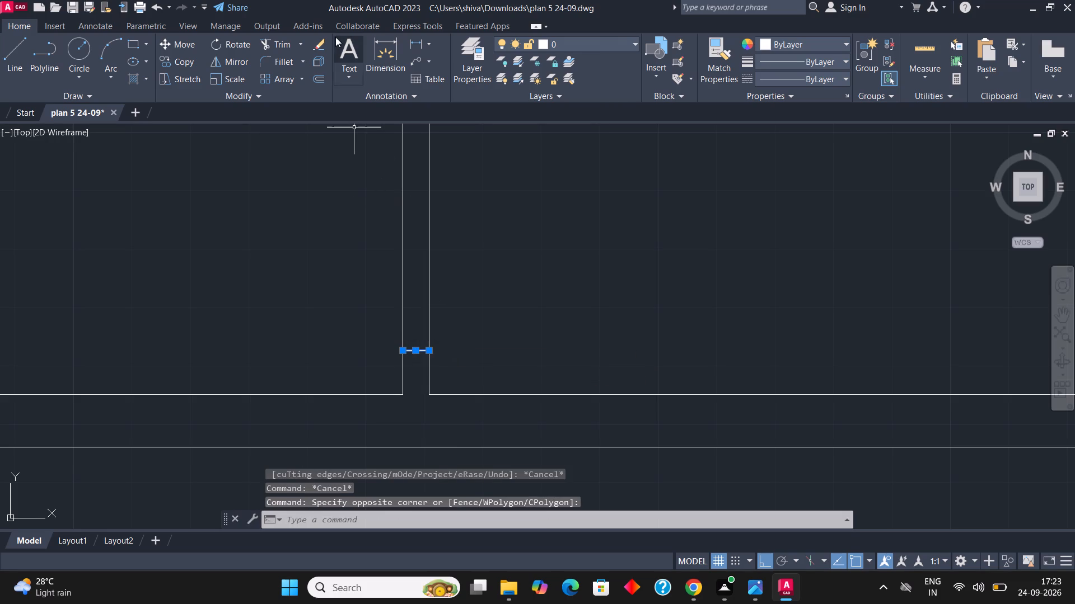
{"action": "left_click", "coordinate": [312, 81]}
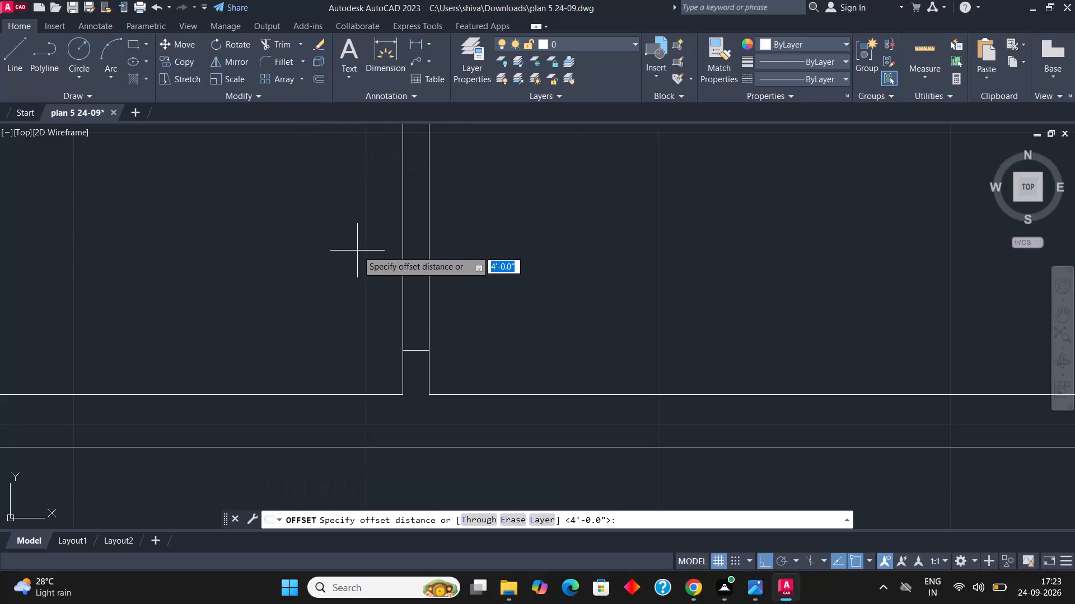
{"action": "type", "text": "4'"}
{"action": "key", "text": "Return"}
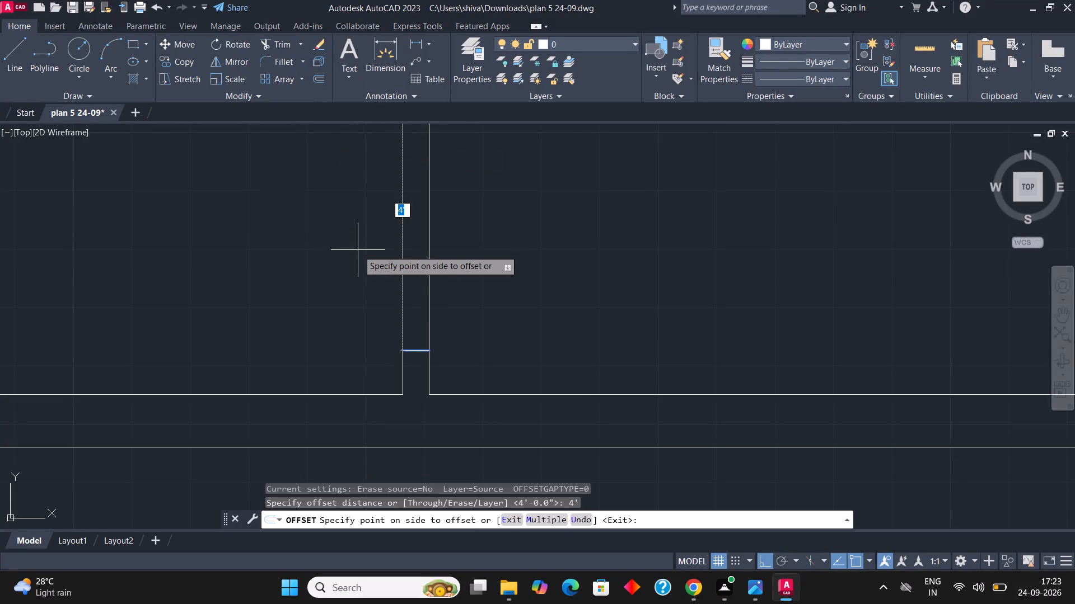
{"action": "scroll", "coordinate": [375, 276], "scroll_direction": "down", "scroll_amount": 2}
{"action": "left_click", "coordinate": [443, 257]}
{"action": "scroll", "coordinate": [441, 254], "scroll_direction": "up", "scroll_amount": 1}
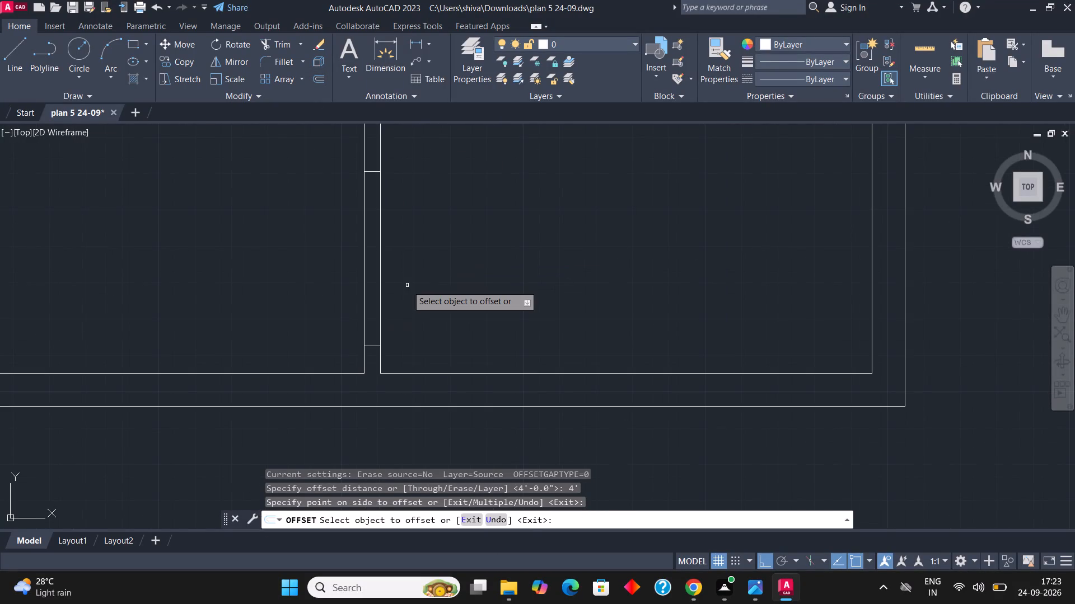
{"action": "key", "text": "Escape"}
{"action": "key", "text": "Escape"}
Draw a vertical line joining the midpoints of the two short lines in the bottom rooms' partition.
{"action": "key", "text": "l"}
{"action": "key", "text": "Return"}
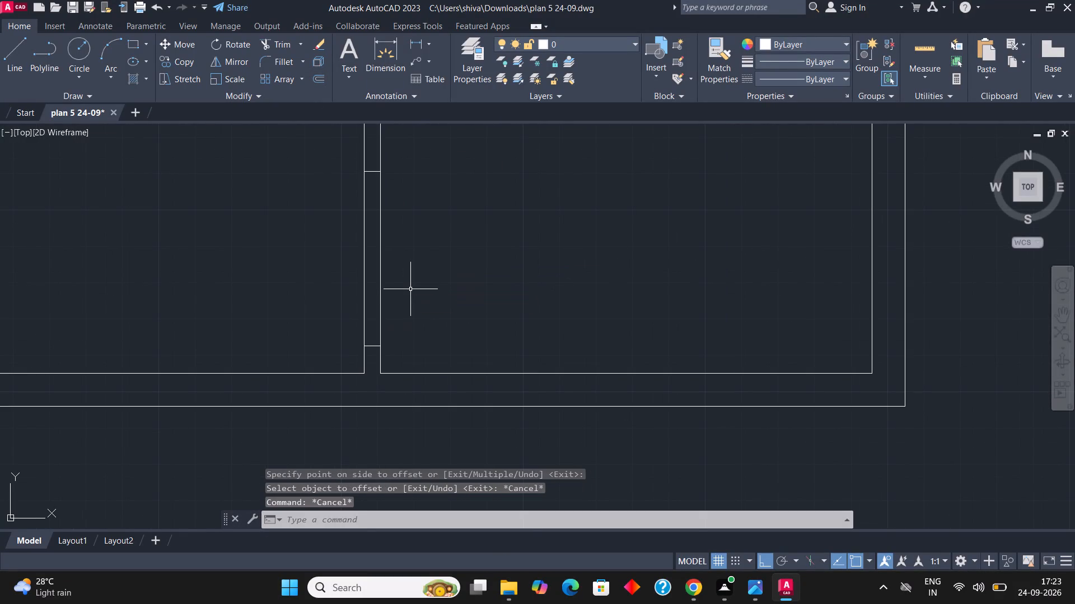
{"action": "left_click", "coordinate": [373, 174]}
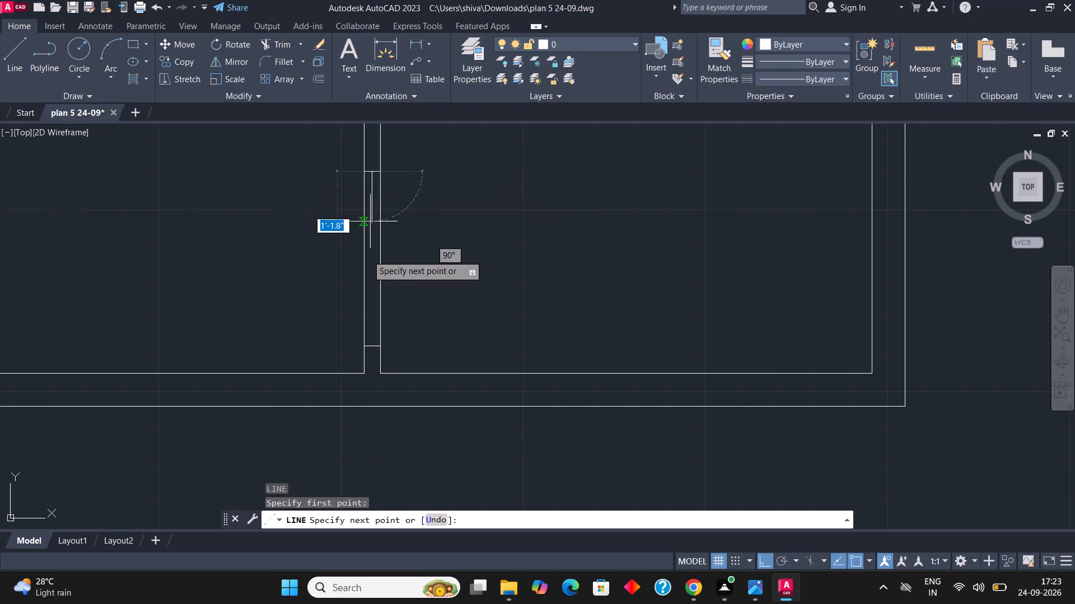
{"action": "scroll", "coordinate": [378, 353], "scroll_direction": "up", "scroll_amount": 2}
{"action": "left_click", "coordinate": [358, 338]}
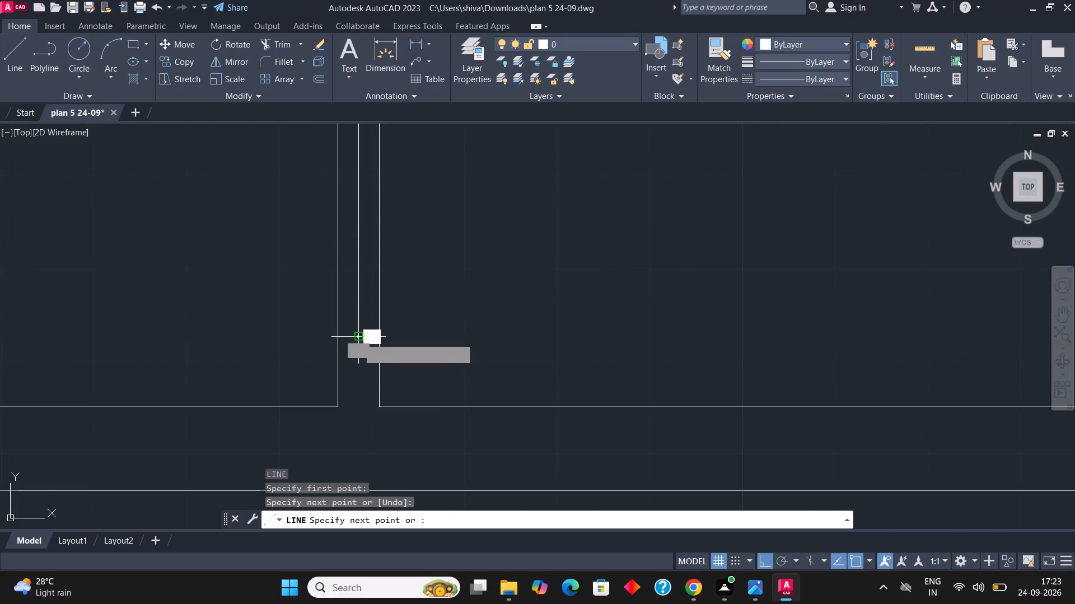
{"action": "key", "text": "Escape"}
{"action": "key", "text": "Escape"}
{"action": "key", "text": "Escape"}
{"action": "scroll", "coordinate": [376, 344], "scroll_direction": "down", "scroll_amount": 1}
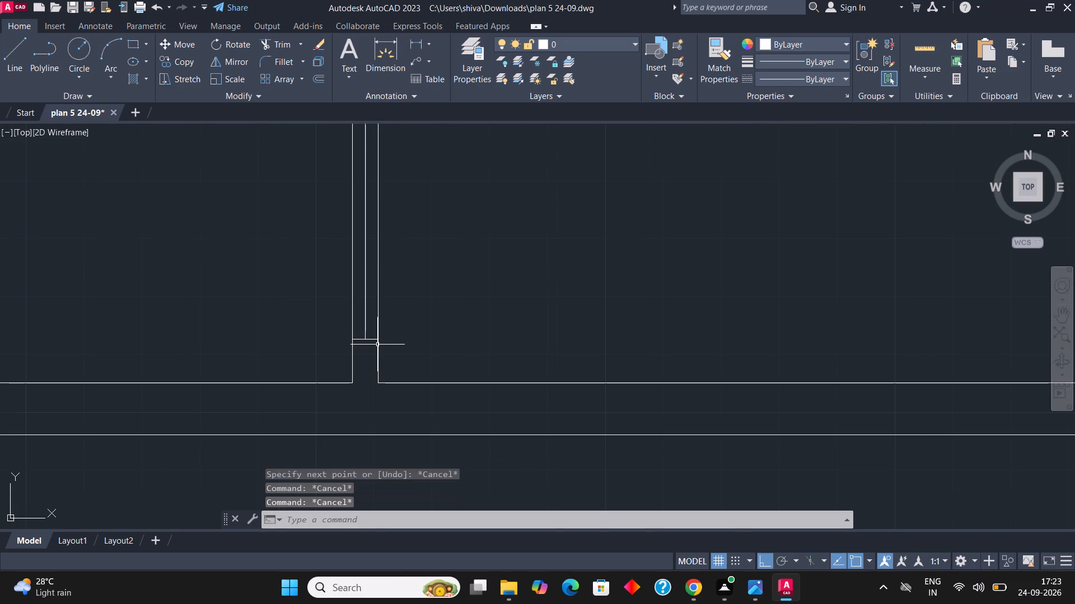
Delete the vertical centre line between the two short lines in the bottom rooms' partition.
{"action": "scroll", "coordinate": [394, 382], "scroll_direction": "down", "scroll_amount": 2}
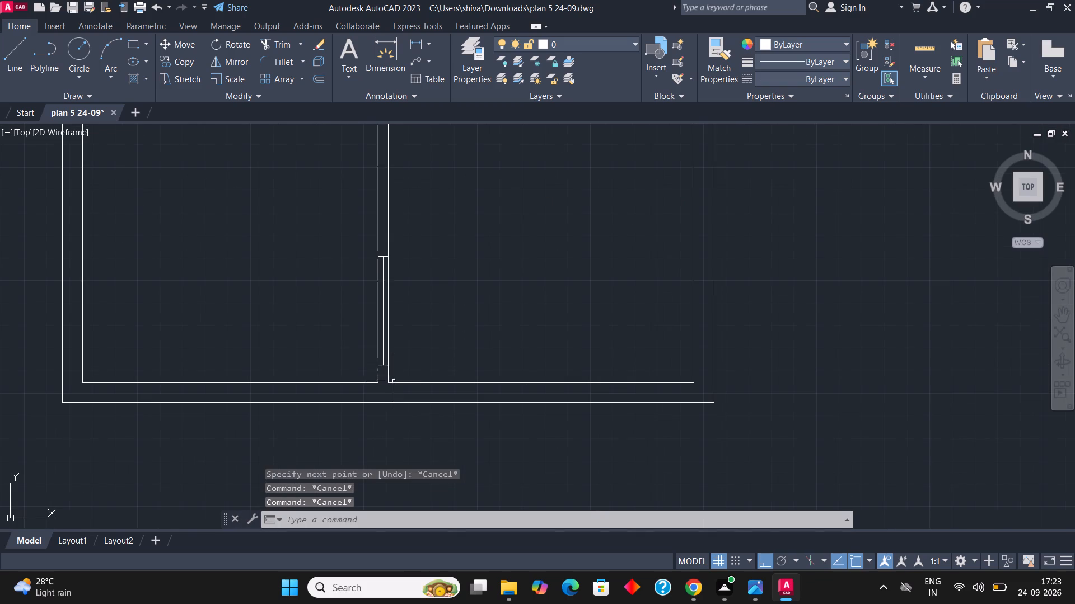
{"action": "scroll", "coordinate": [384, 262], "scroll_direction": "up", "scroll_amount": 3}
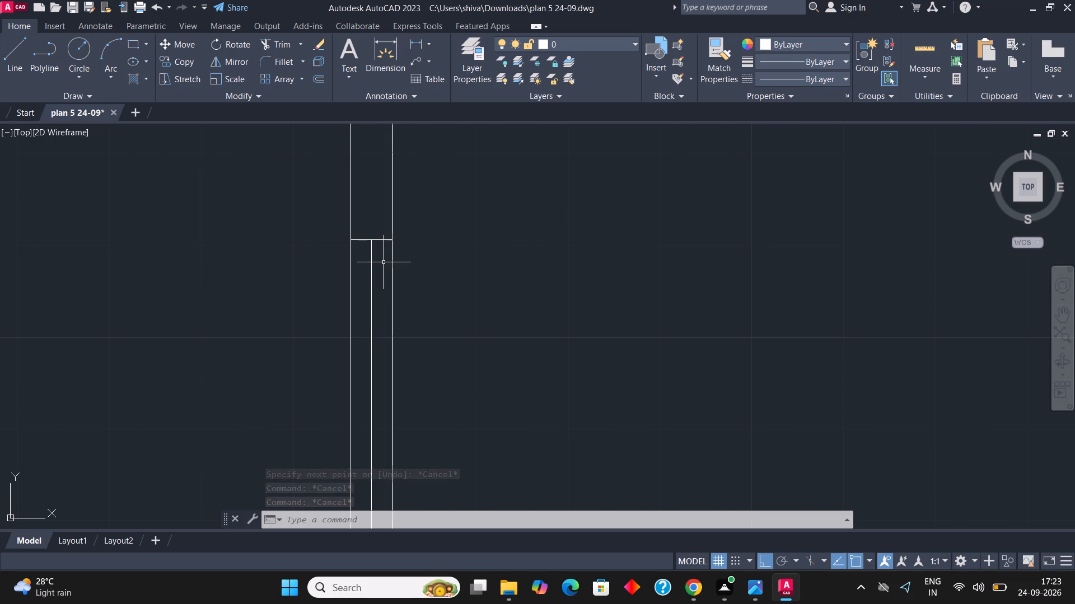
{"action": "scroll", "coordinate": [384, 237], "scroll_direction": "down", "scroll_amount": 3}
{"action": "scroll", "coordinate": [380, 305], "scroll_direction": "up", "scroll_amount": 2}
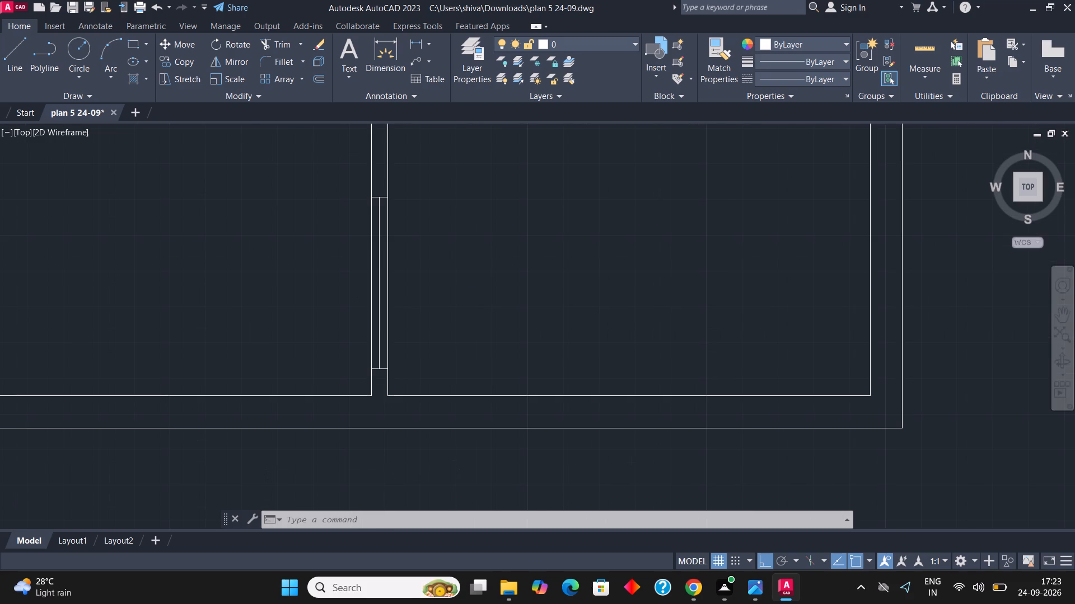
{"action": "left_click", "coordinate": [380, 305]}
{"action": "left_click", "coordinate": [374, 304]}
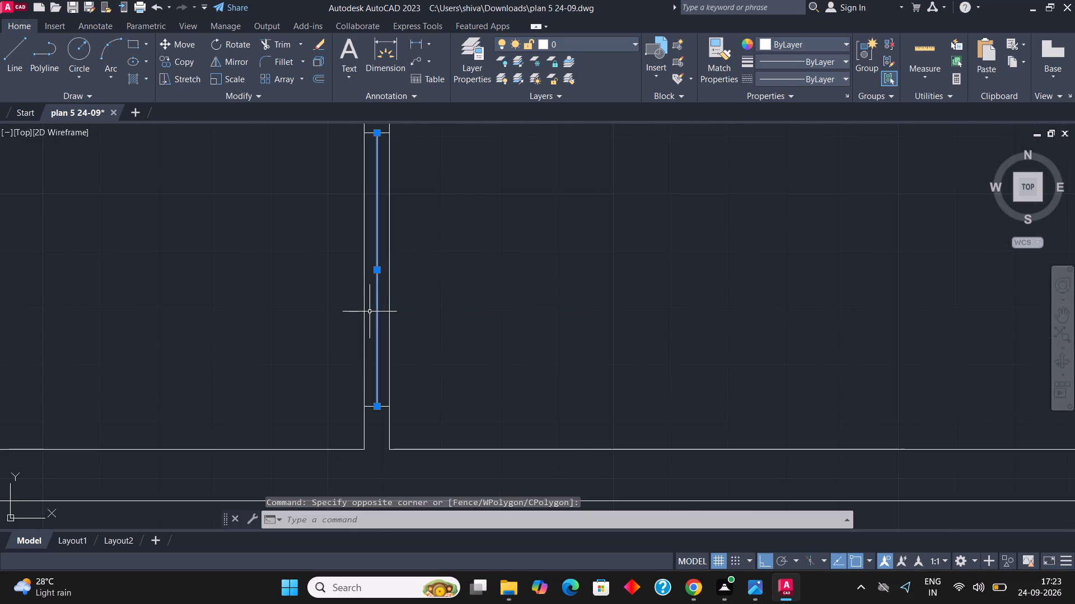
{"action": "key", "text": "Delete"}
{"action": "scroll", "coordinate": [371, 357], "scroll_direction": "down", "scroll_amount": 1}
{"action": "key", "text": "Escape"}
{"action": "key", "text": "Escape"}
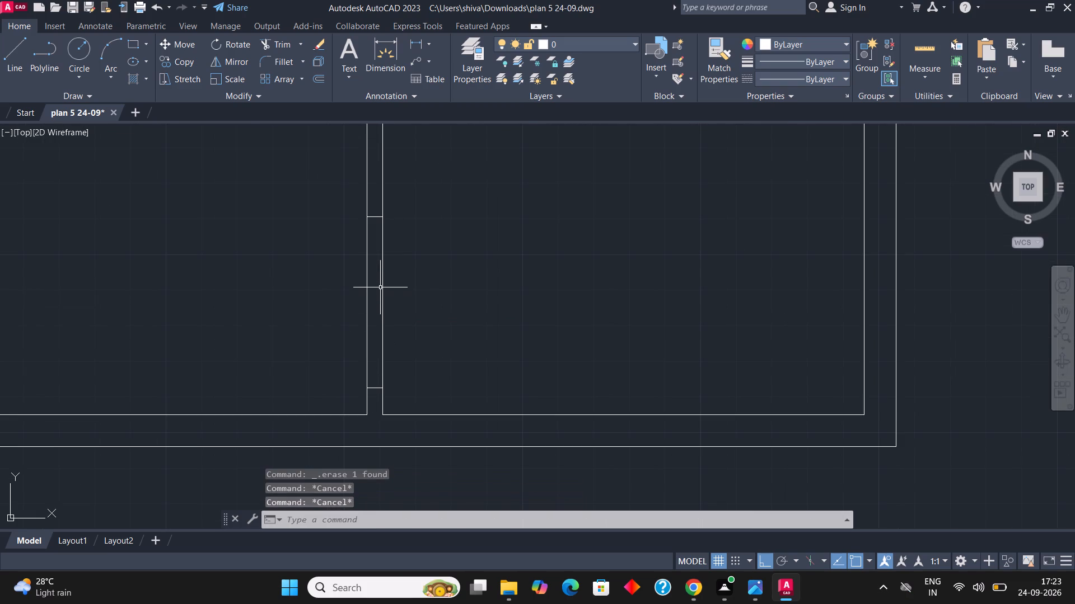
Trim away the left face of the bottom rooms' partition between the two short lines.
{"action": "key", "text": "t"}
{"action": "key", "text": "r"}
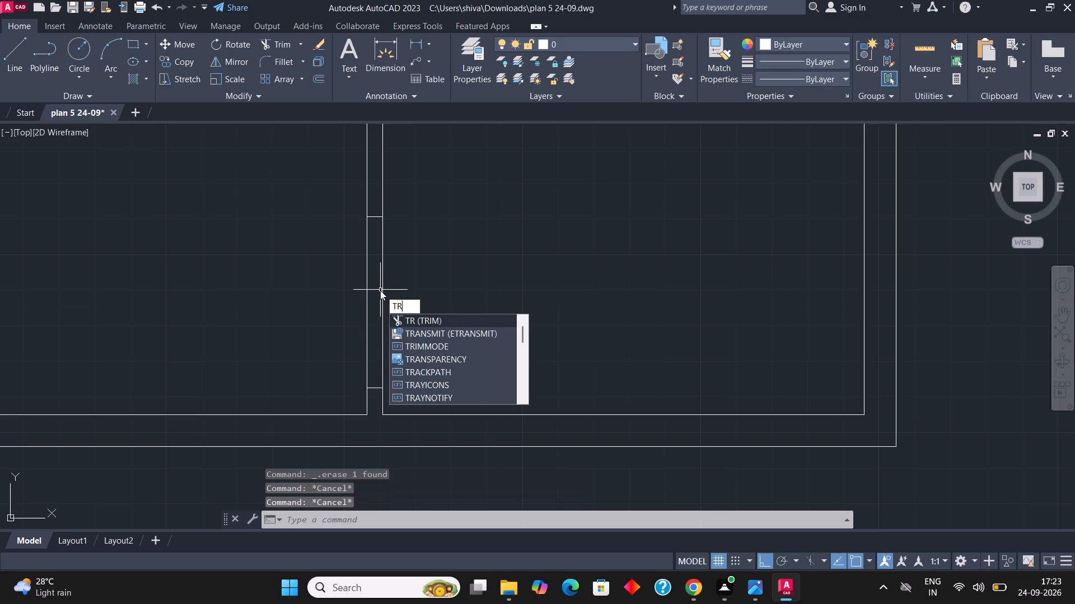
{"action": "key", "text": "Return"}
{"action": "left_click", "coordinate": [366, 298]}
{"action": "key", "text": "Escape"}
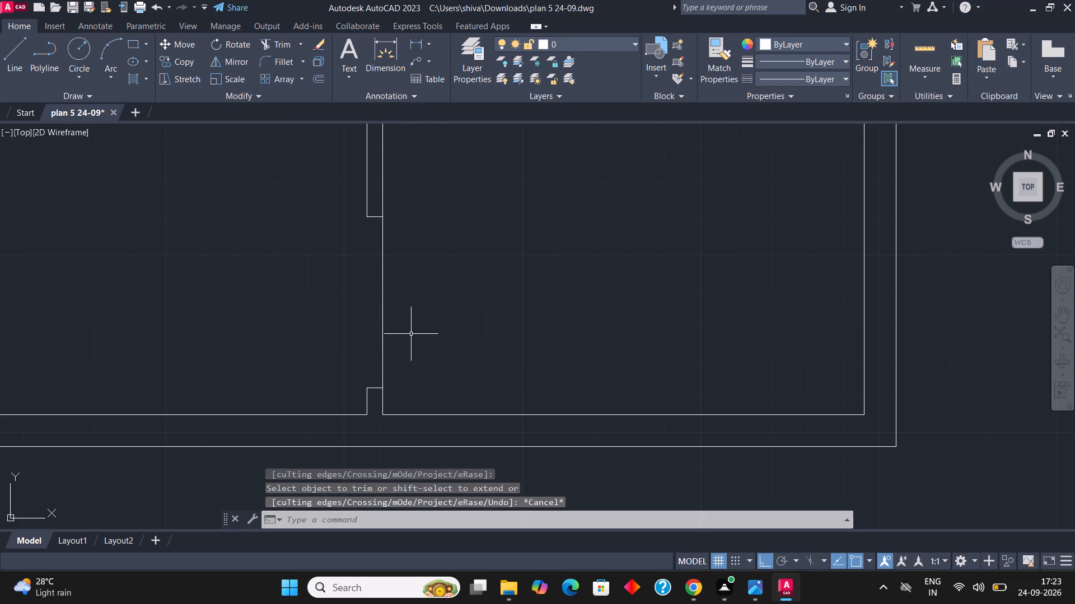
{"action": "key", "text": "Escape"}
Draw a short vertical line across the lower cross partition, just left of the bottom rooms' partition.
{"action": "scroll", "coordinate": [415, 343], "scroll_direction": "down", "scroll_amount": 4}
{"action": "scroll", "coordinate": [419, 254], "scroll_direction": "up", "scroll_amount": 2}
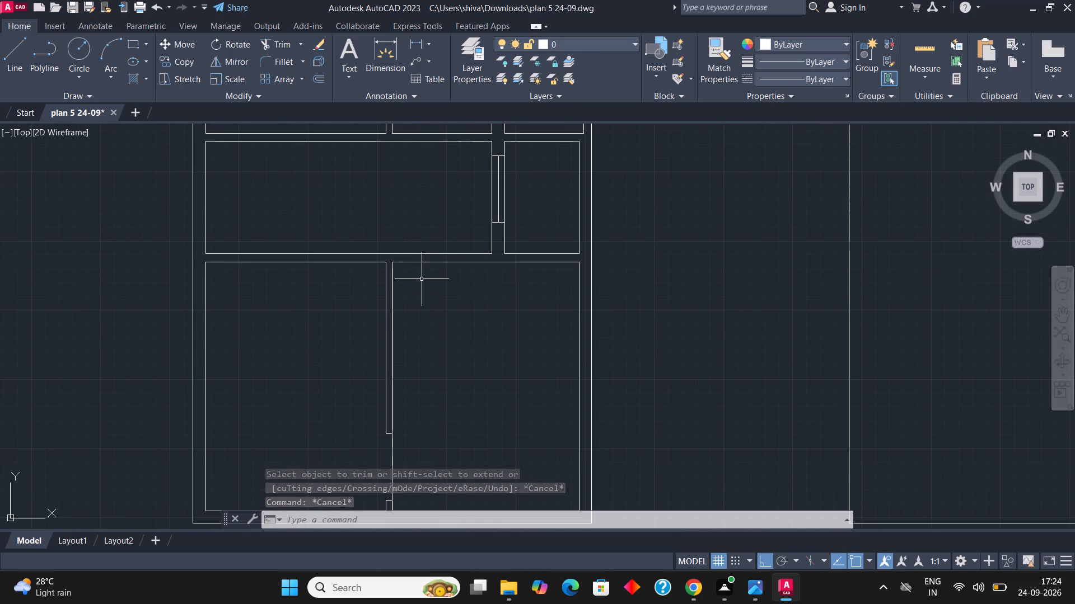
{"action": "scroll", "coordinate": [389, 256], "scroll_direction": "up", "scroll_amount": 1}
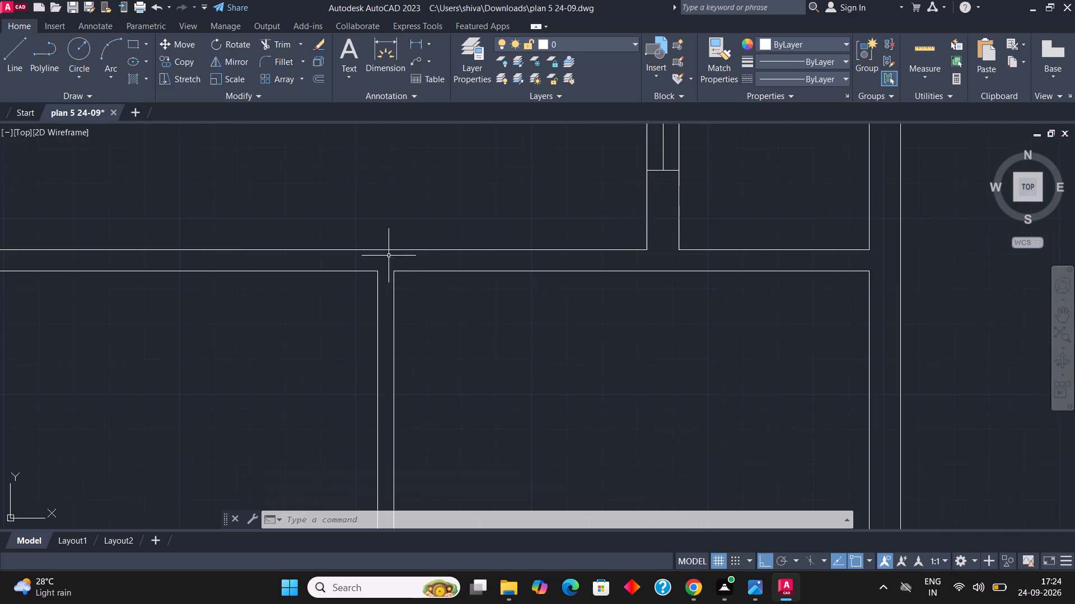
{"action": "scroll", "coordinate": [388, 256], "scroll_direction": "up", "scroll_amount": 2}
{"action": "key", "text": "Escape"}
{"action": "key", "text": "Escape"}
{"action": "key", "text": "l"}
{"action": "key", "text": "Return"}
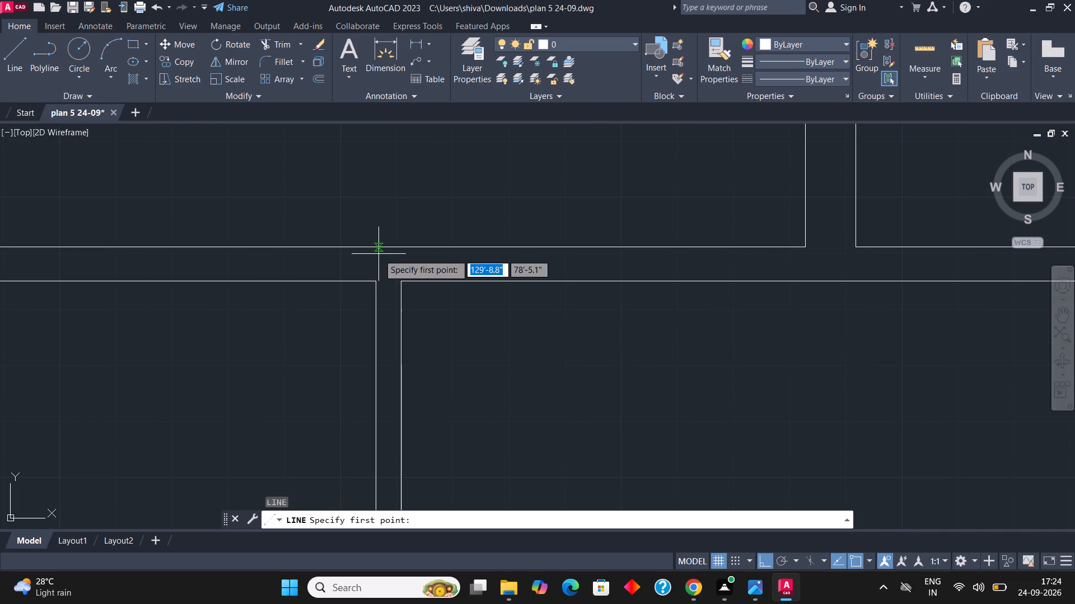
{"action": "left_click", "coordinate": [366, 236]}
{"action": "left_click", "coordinate": [366, 322]}
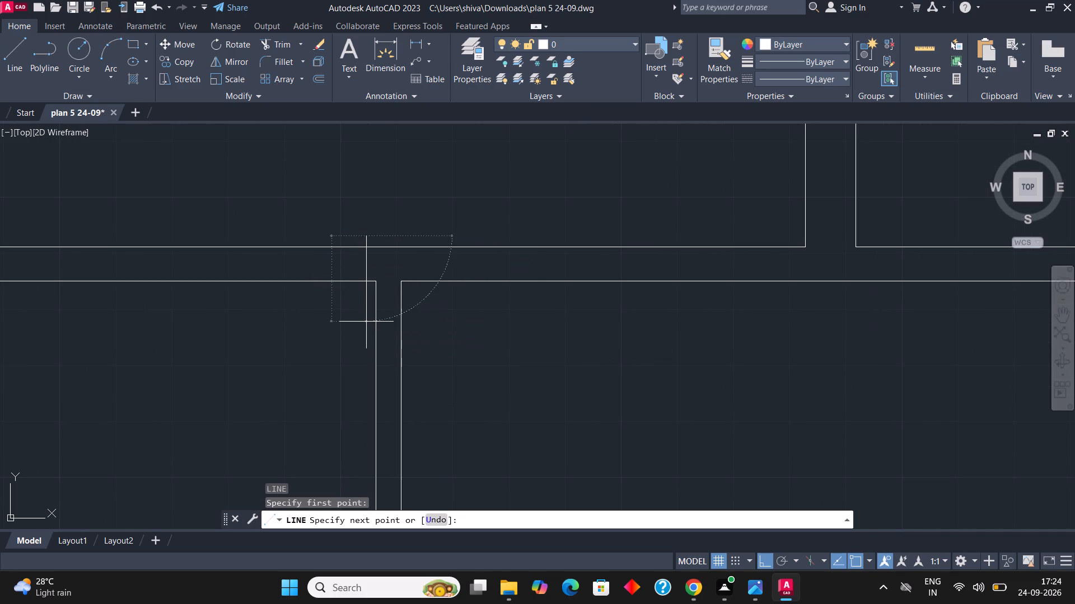
{"action": "key", "text": "Escape"}
Trim both overhanging ends of the short vertical line to the faces of the lower cross partition.
{"action": "type", "text": "tr"}
{"action": "key", "text": "Return"}
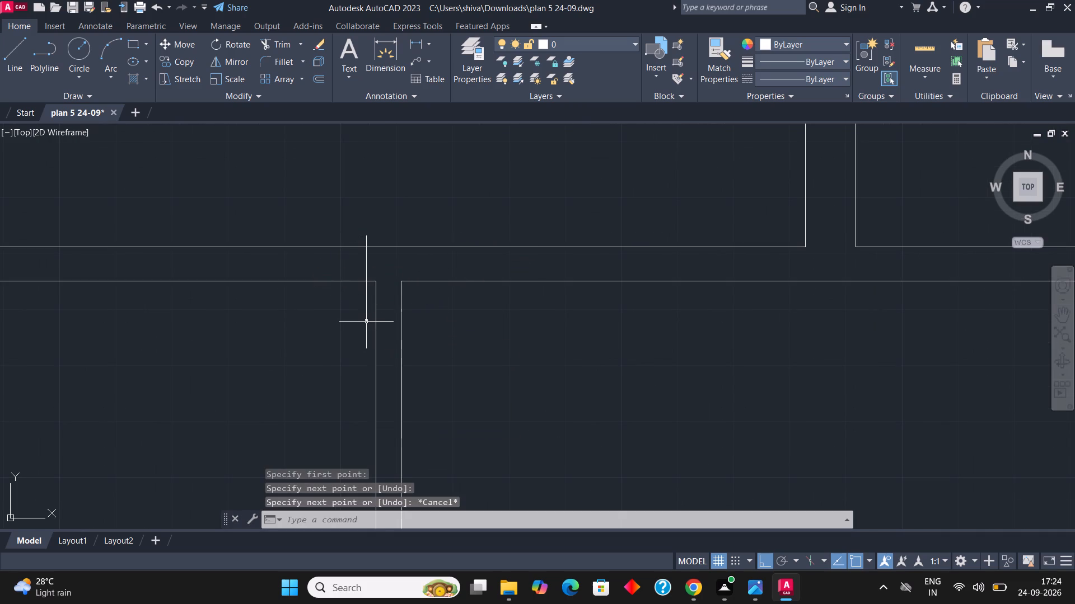
{"action": "left_click", "coordinate": [366, 311]}
{"action": "left_click", "coordinate": [367, 240]}
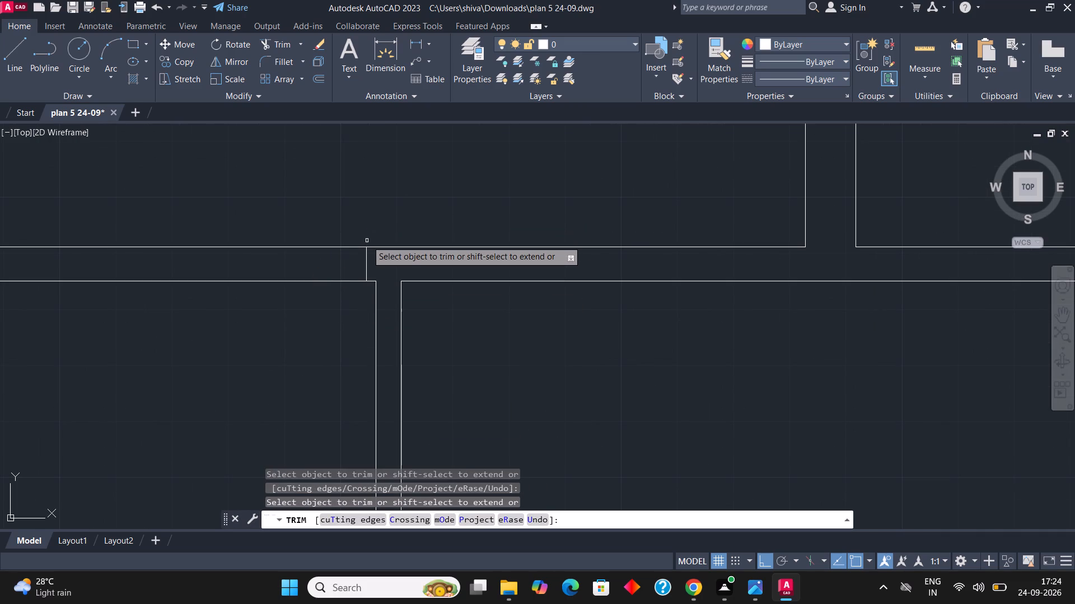
{"action": "key", "text": "Escape"}
{"action": "key", "text": "Escape"}
Offset the short vertical line across the lower cross partition 3' to the left.
{"action": "scroll", "coordinate": [371, 258], "scroll_direction": "up", "scroll_amount": 1}
{"action": "left_click", "coordinate": [365, 268]}
{"action": "left_click", "coordinate": [354, 268]}
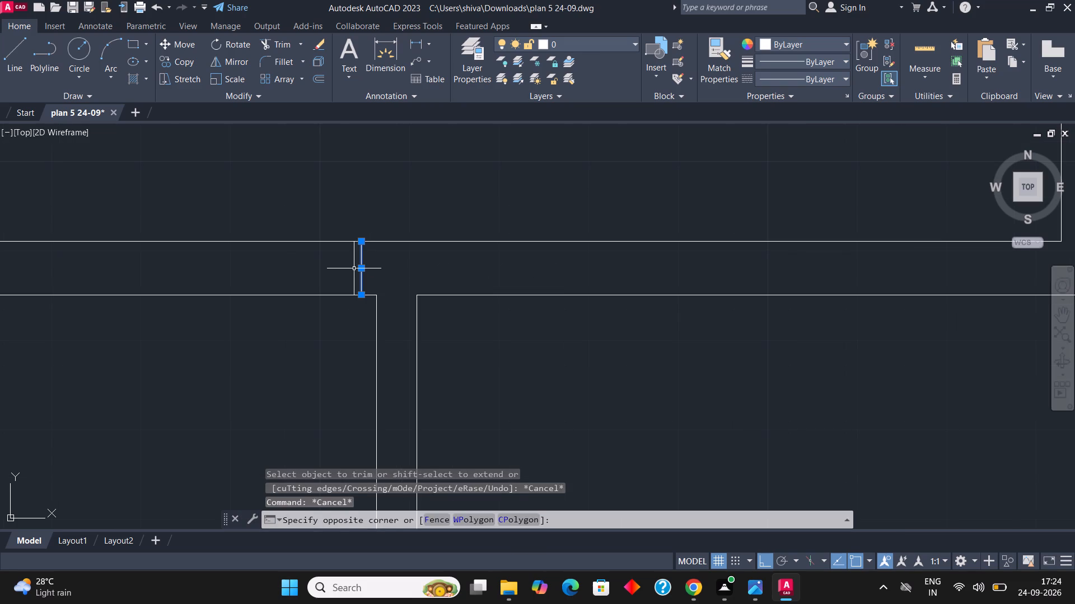
{"action": "left_click", "coordinate": [317, 73]}
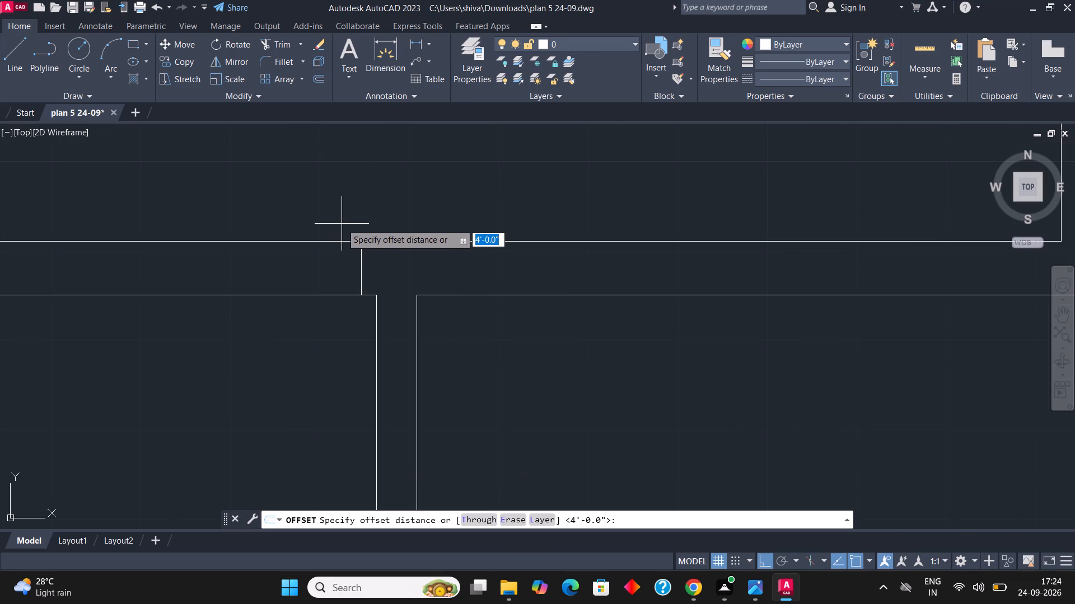
{"action": "type", "text": "4'"}
{"action": "key", "text": "Return"}
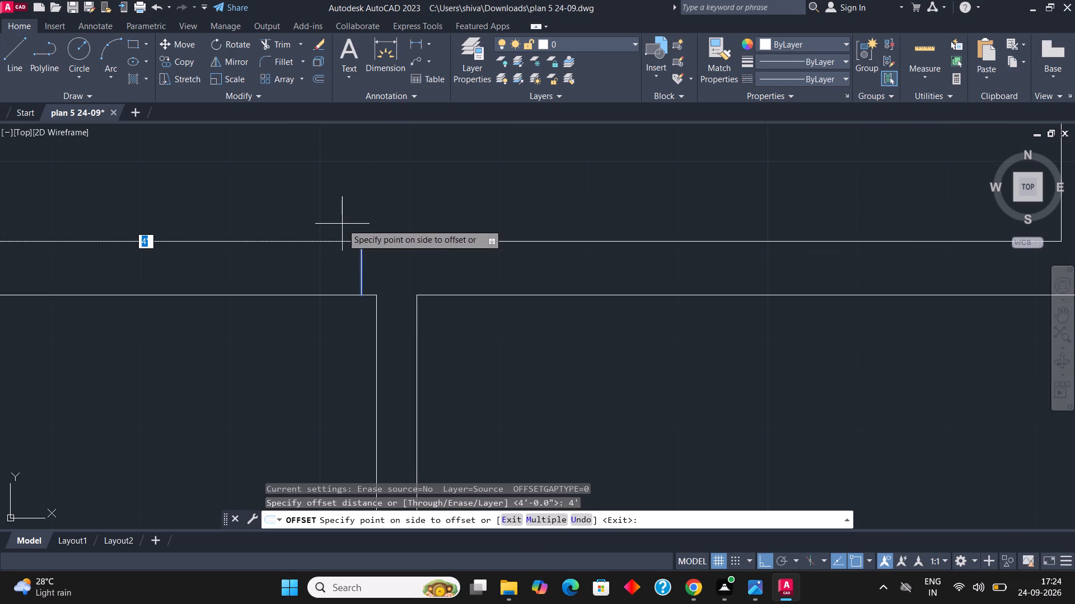
{"action": "scroll", "coordinate": [342, 224], "scroll_direction": "up", "scroll_amount": 1}
{"action": "scroll", "coordinate": [381, 210], "scroll_direction": "down", "scroll_amount": 4}
{"action": "scroll", "coordinate": [333, 215], "scroll_direction": "up", "scroll_amount": 1}
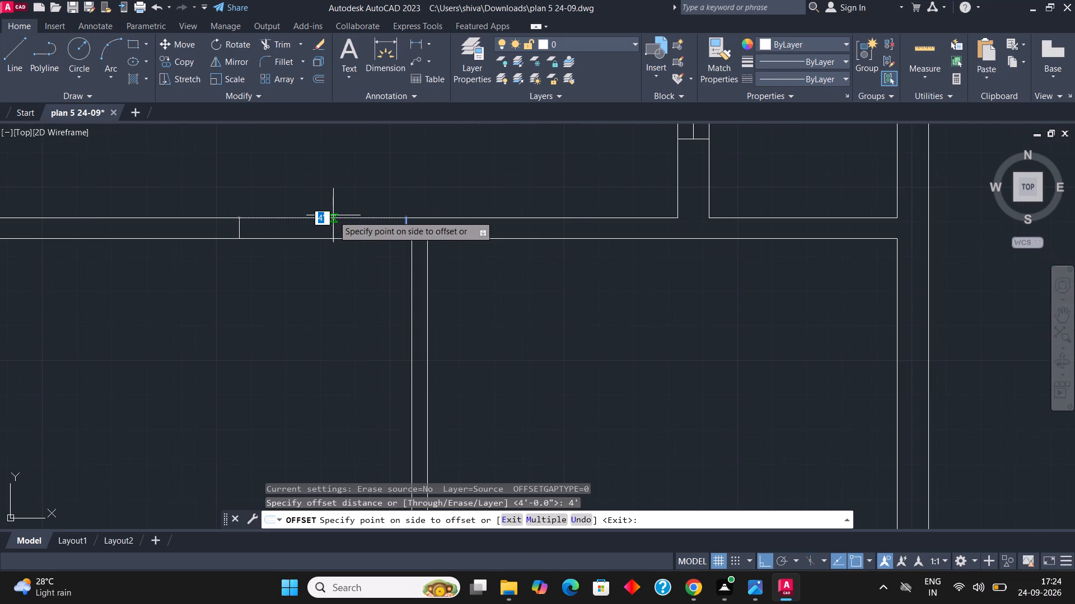
{"action": "type", "text": "3'"}
{"action": "key", "text": "Return"}
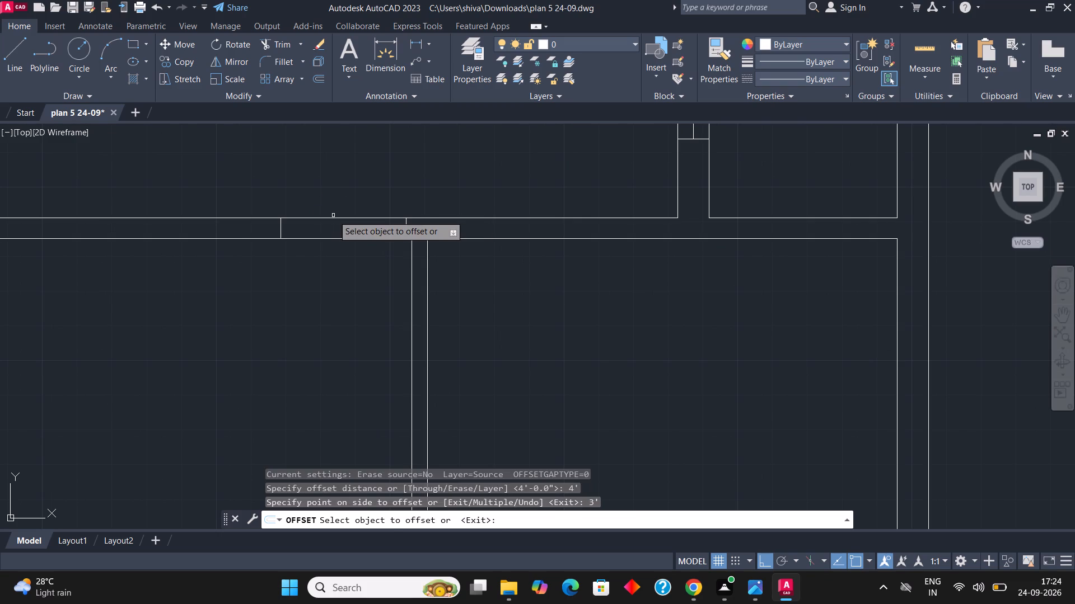
{"action": "key", "text": "Escape"}
{"action": "key", "text": "Escape"}
{"action": "key", "text": "Escape"}
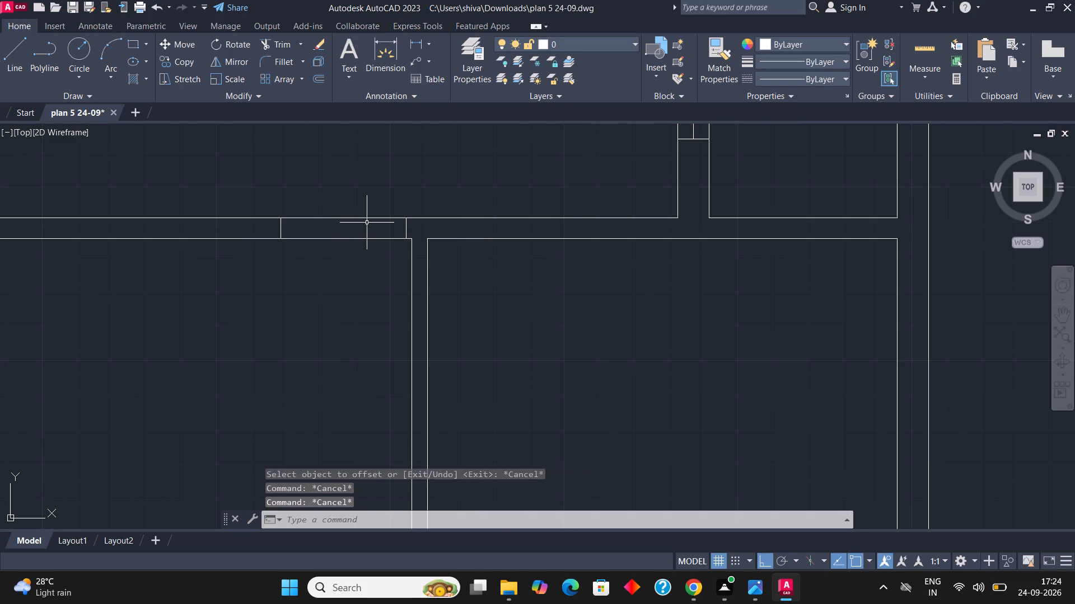
Draw a 3' by 1" door leaf down from the opening's right jamb, with a 1" leftward step inside the wall running past its upper face.
{"action": "key", "text": "l"}
{"action": "key", "text": "Return"}
{"action": "scroll", "coordinate": [370, 223], "scroll_direction": "up", "scroll_amount": 1}
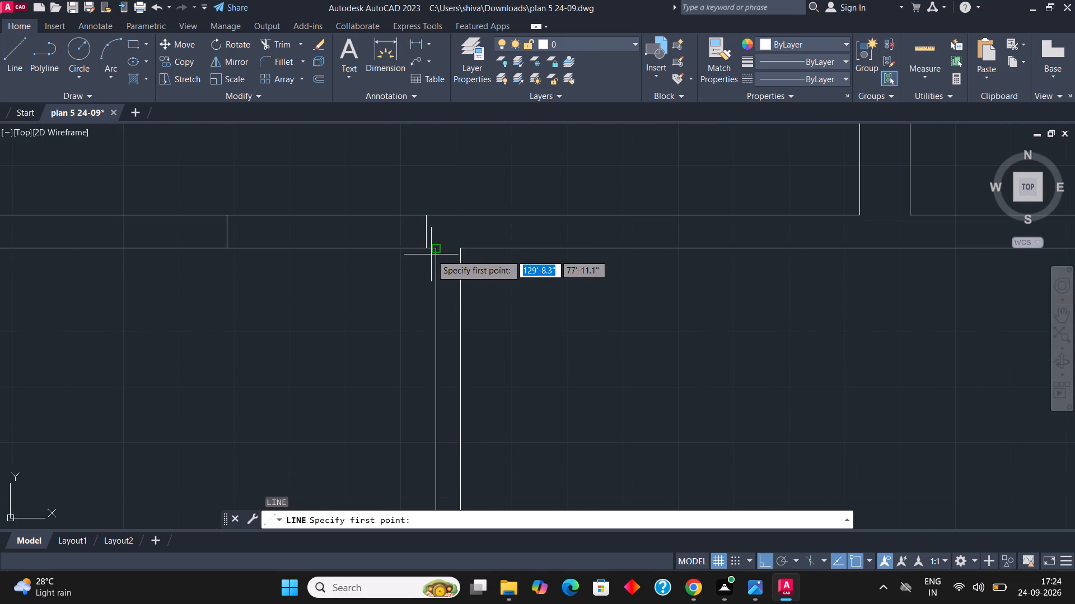
{"action": "left_click", "coordinate": [427, 251]}
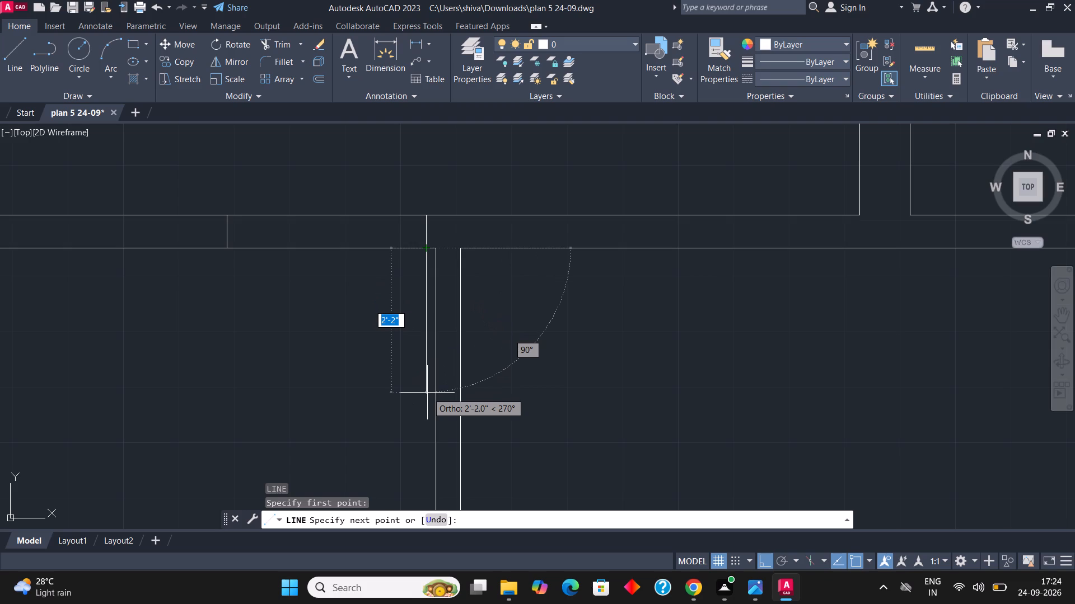
{"action": "type", "text": "3'"}
{"action": "key", "text": "Return"}
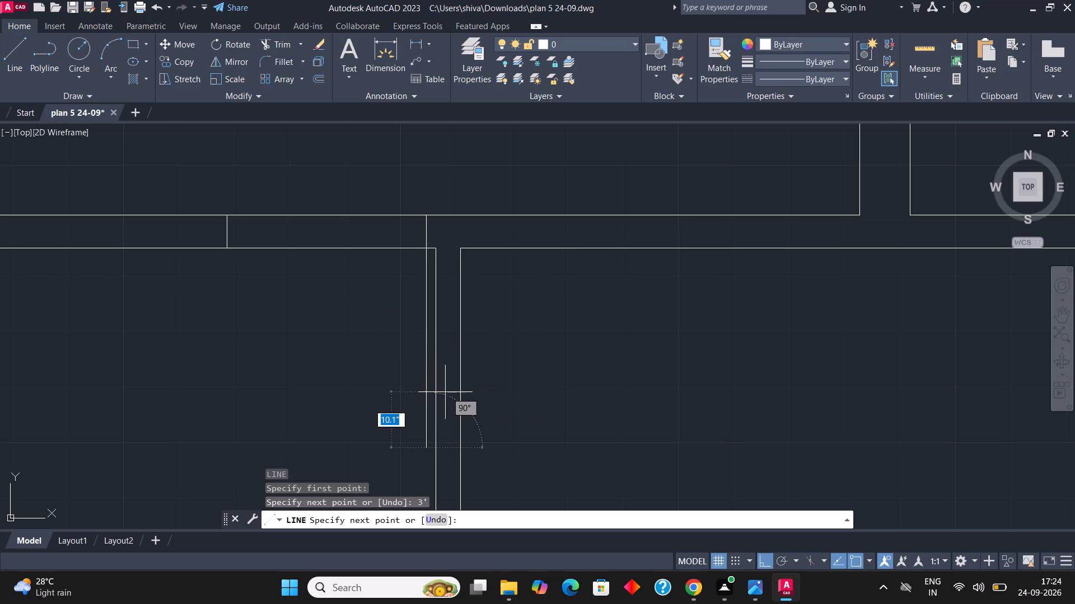
{"action": "type", "text": "1\""}
{"action": "key", "text": "Return"}
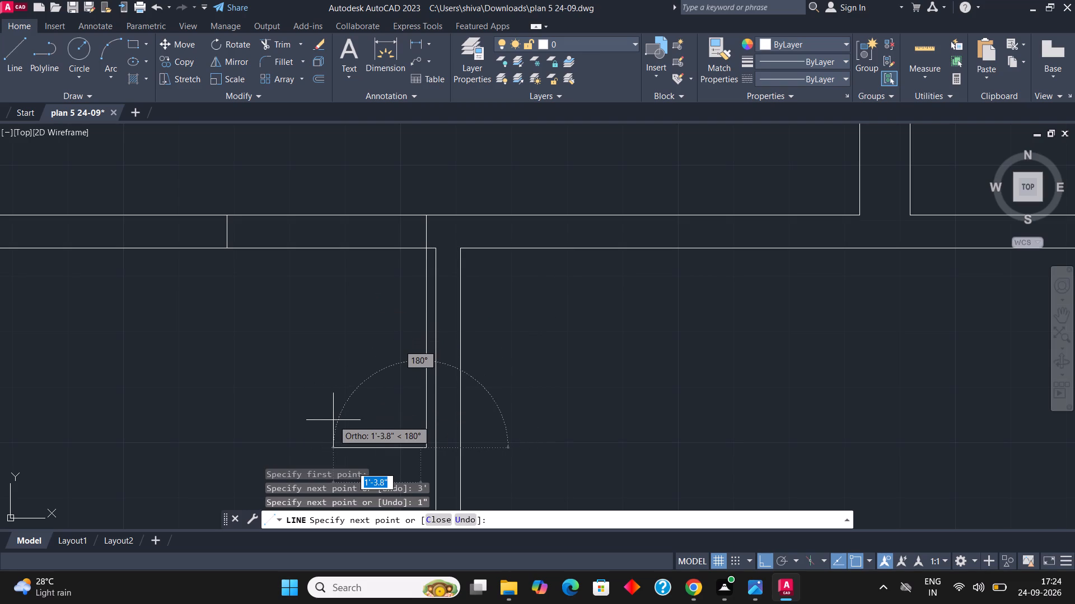
{"action": "scroll", "coordinate": [415, 268], "scroll_direction": "up", "scroll_amount": 2}
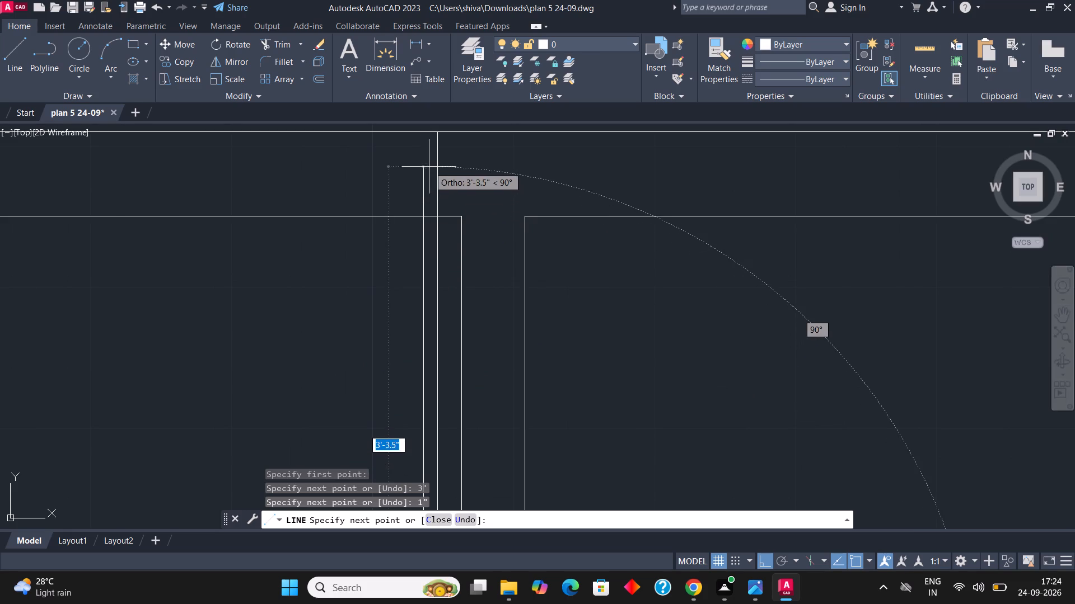
{"action": "scroll", "coordinate": [440, 195], "scroll_direction": "down", "scroll_amount": 1}
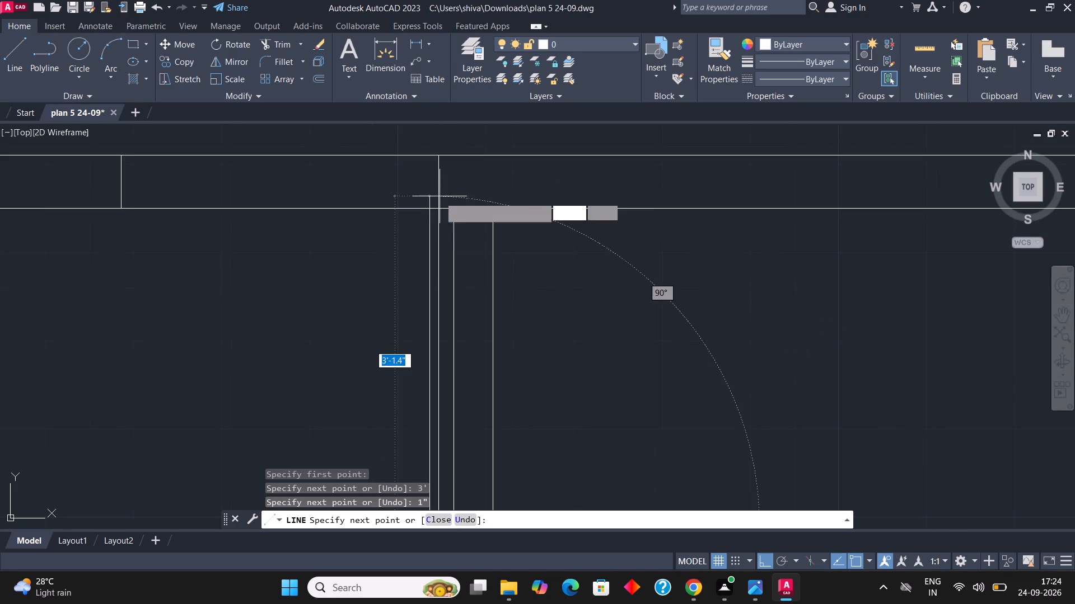
{"action": "left_click", "coordinate": [430, 181]}
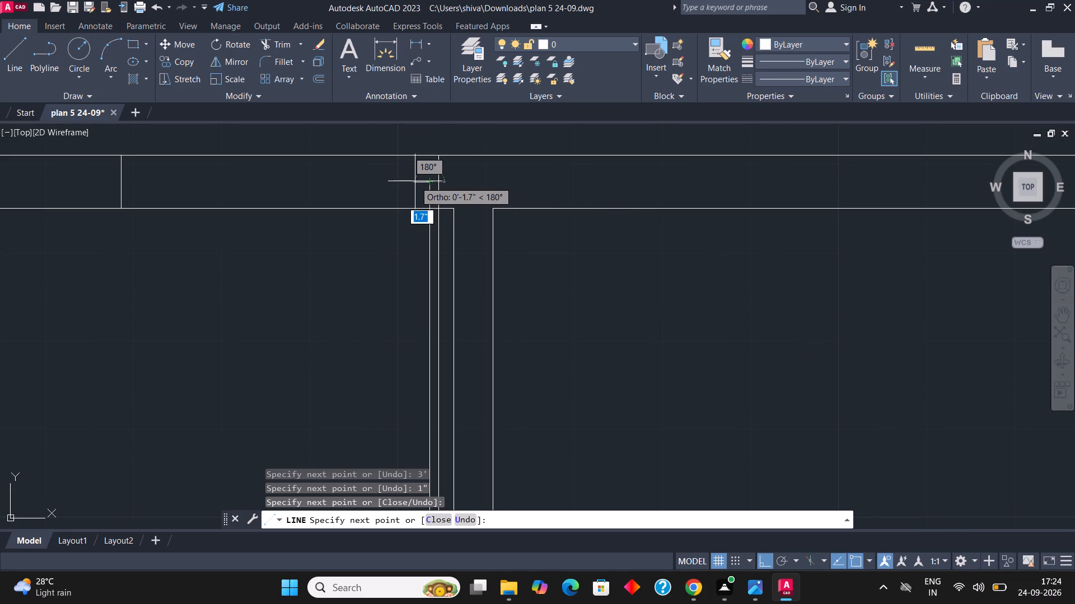
{"action": "type", "text": "1\""}
{"action": "key", "text": "Return"}
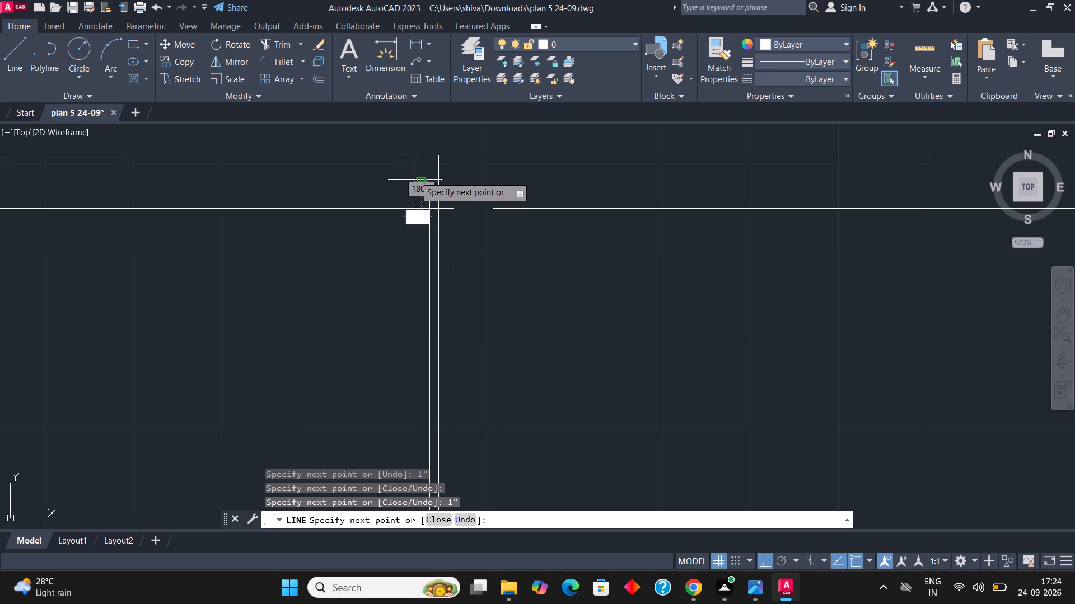
{"action": "scroll", "coordinate": [424, 130], "scroll_direction": "up", "scroll_amount": 1}
{"action": "left_click", "coordinate": [424, 143]}
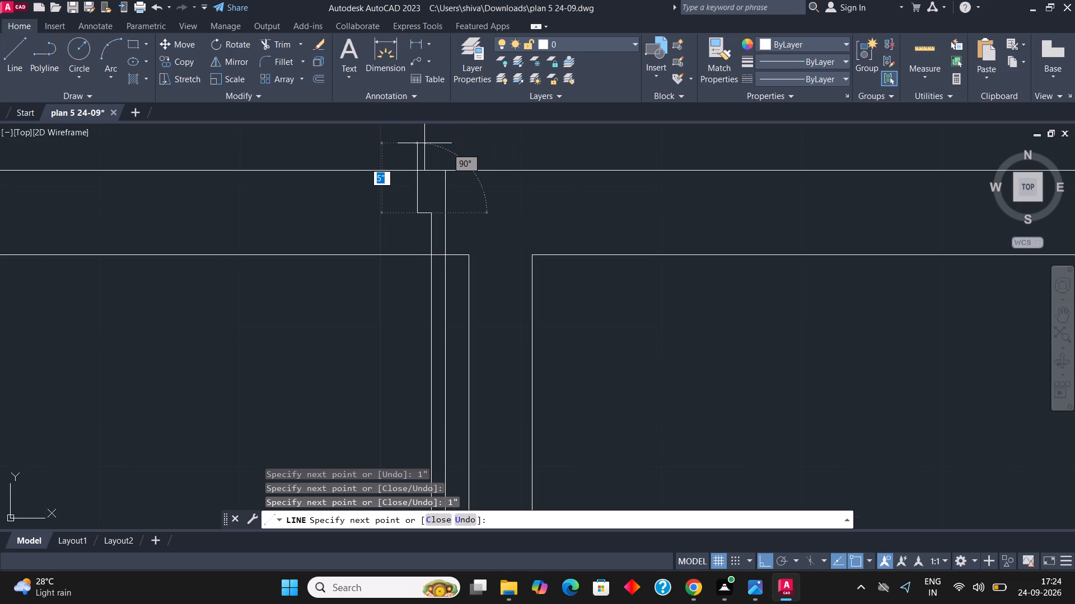
{"action": "key", "text": "Escape"}
Trim the overhanging end of the stepped jamb line at the upper face of the lower cross partition.
{"action": "type", "text": "tr"}
{"action": "key", "text": "Return"}
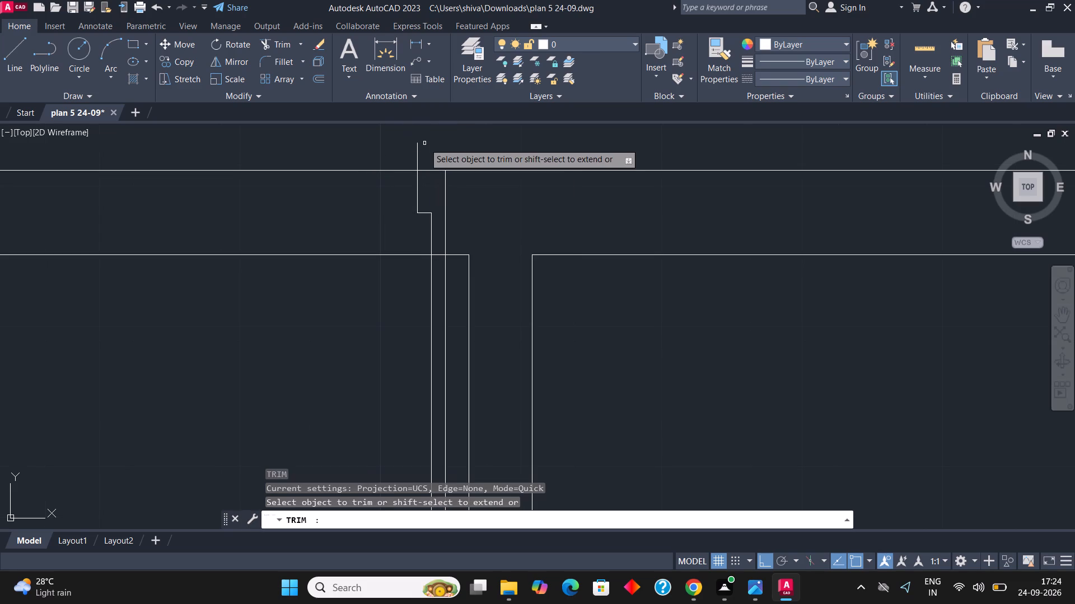
{"action": "left_click", "coordinate": [424, 148]}
{"action": "left_click", "coordinate": [414, 149]}
{"action": "scroll", "coordinate": [424, 152], "scroll_direction": "down", "scroll_amount": 3}
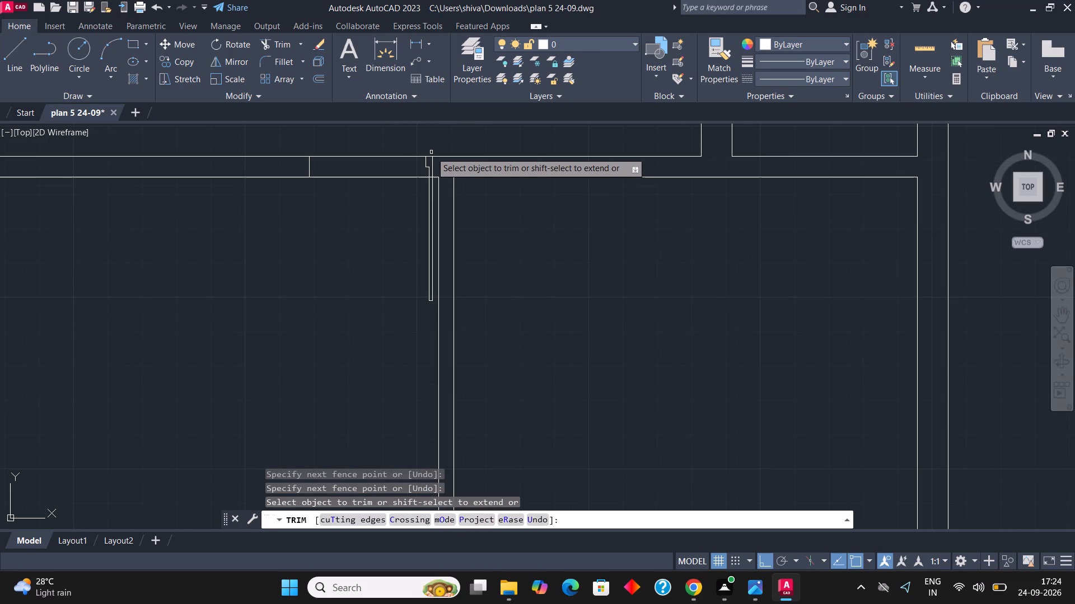
{"action": "scroll", "coordinate": [316, 149], "scroll_direction": "up", "scroll_amount": 1}
{"action": "key", "text": "Escape"}
{"action": "key", "text": "Escape"}
{"action": "key", "text": "Escape"}
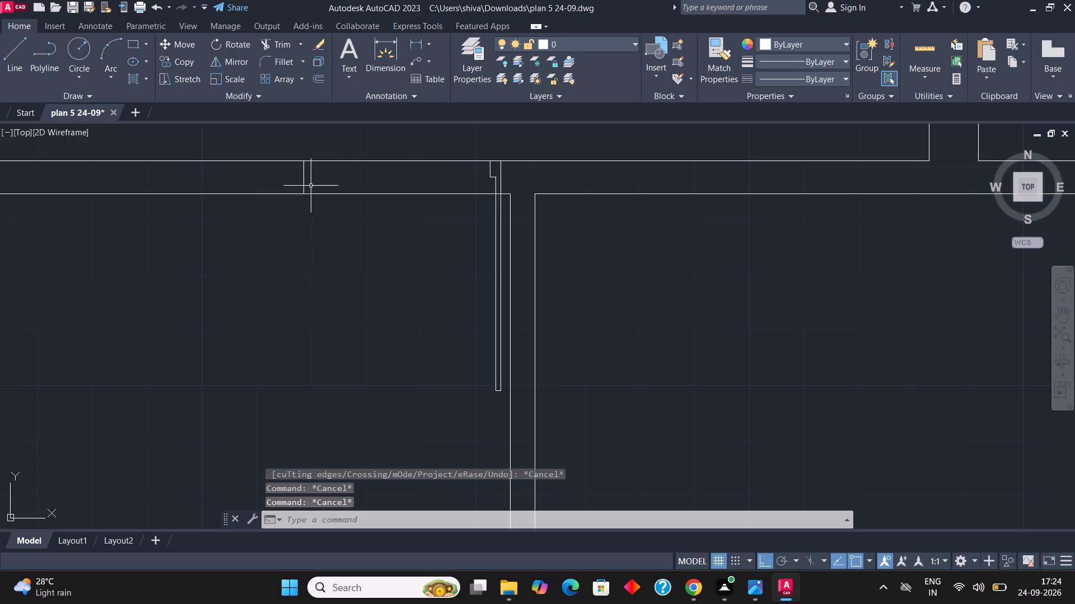
Offset the opening's left jamb line 2" to the right.
{"action": "scroll", "coordinate": [311, 186], "scroll_direction": "up", "scroll_amount": 2}
{"action": "left_click", "coordinate": [311, 186]}
{"action": "left_click", "coordinate": [245, 171]}
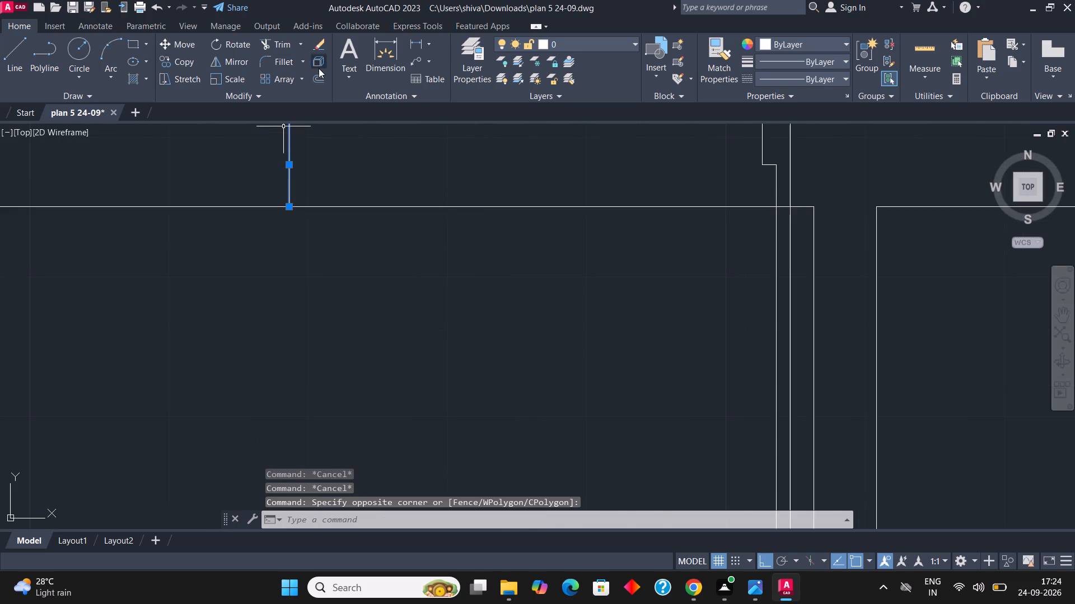
{"action": "left_click", "coordinate": [317, 75]}
{"action": "type", "text": "2\""}
{"action": "key", "text": "Return"}
{"action": "left_click", "coordinate": [334, 220]}
{"action": "scroll", "coordinate": [325, 263], "scroll_direction": "down", "scroll_amount": 2}
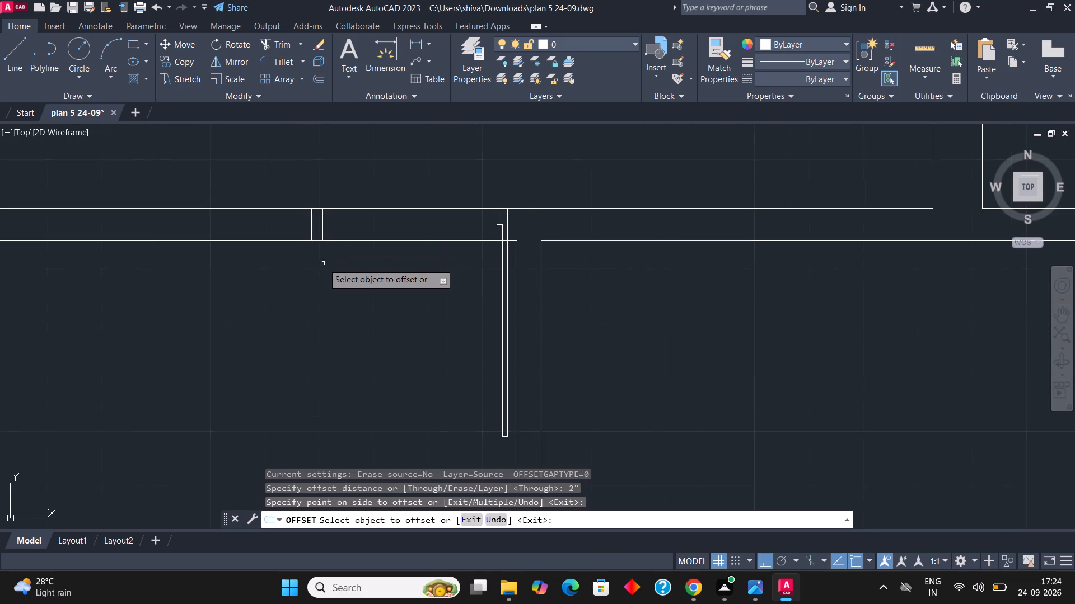
{"action": "scroll", "coordinate": [325, 259], "scroll_direction": "down", "scroll_amount": 1}
{"action": "key", "text": "Escape"}
{"action": "key", "text": "Escape"}
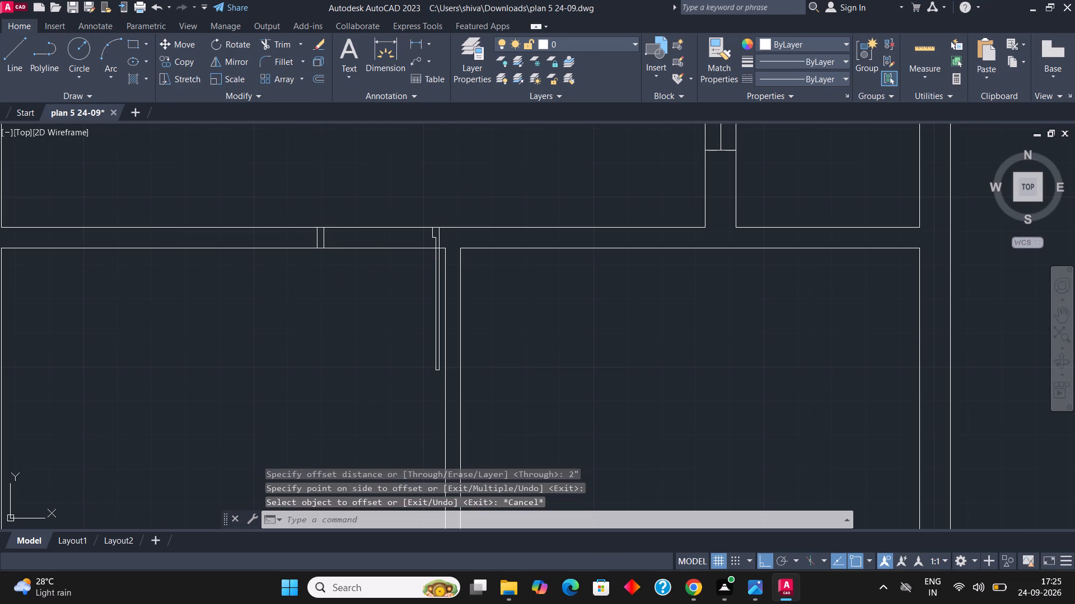
Trim both wall faces across the door opening, along with the leftover lower face segment inside the door leaf.
{"action": "key", "text": "t"}
{"action": "key", "text": "r"}
{"action": "key", "text": "Return"}
{"action": "left_click", "coordinate": [376, 205]}
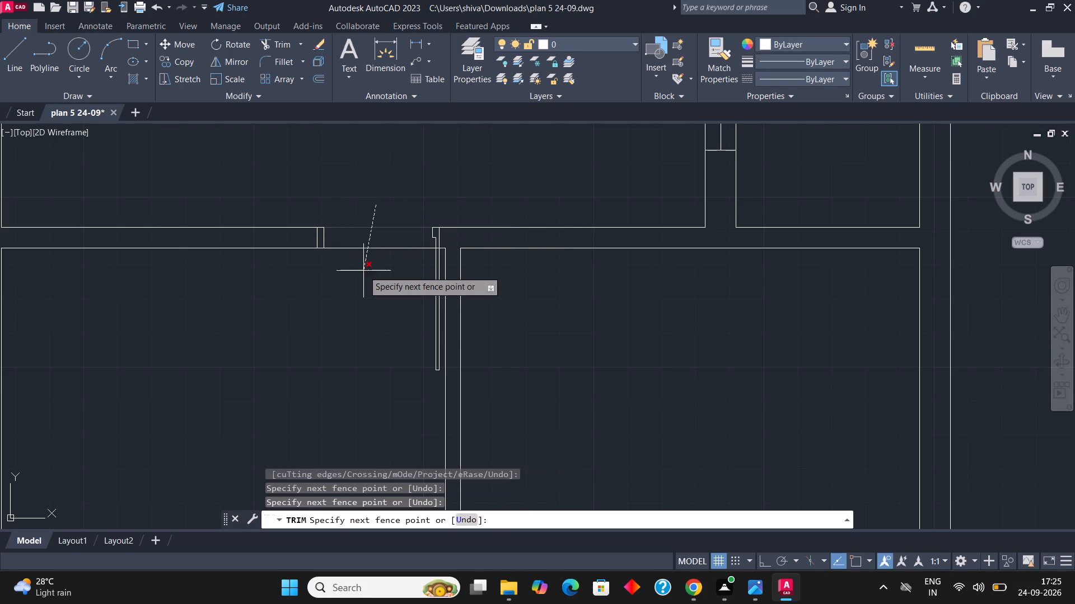
{"action": "left_click", "coordinate": [363, 271]}
{"action": "scroll", "coordinate": [434, 254], "scroll_direction": "up", "scroll_amount": 2}
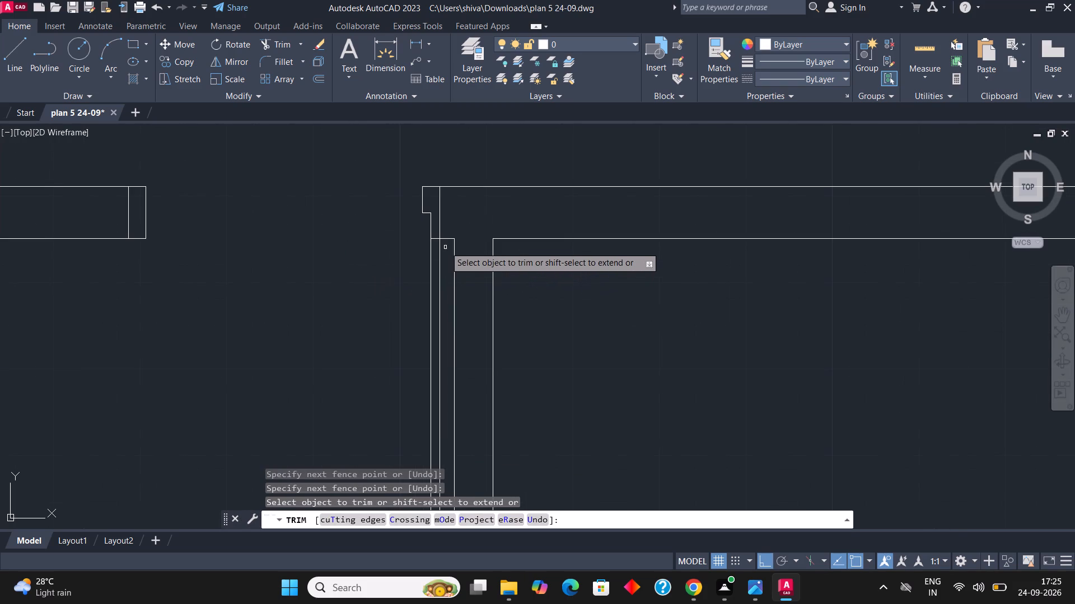
{"action": "left_click", "coordinate": [434, 239]}
{"action": "key", "text": "Escape"}
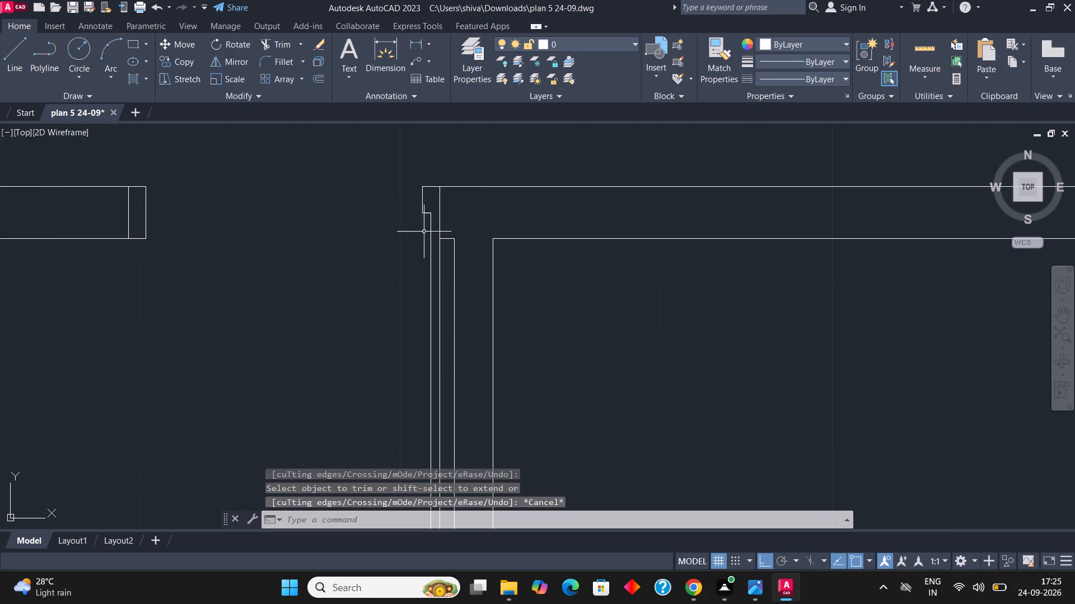
{"action": "key", "text": "Escape"}
{"action": "key", "text": "Escape"}
Draw the door swing with a Start, End, Direction arc from the left jamb's lower end to the bottom of the door leaf.
{"action": "left_click", "coordinate": [120, 84]}
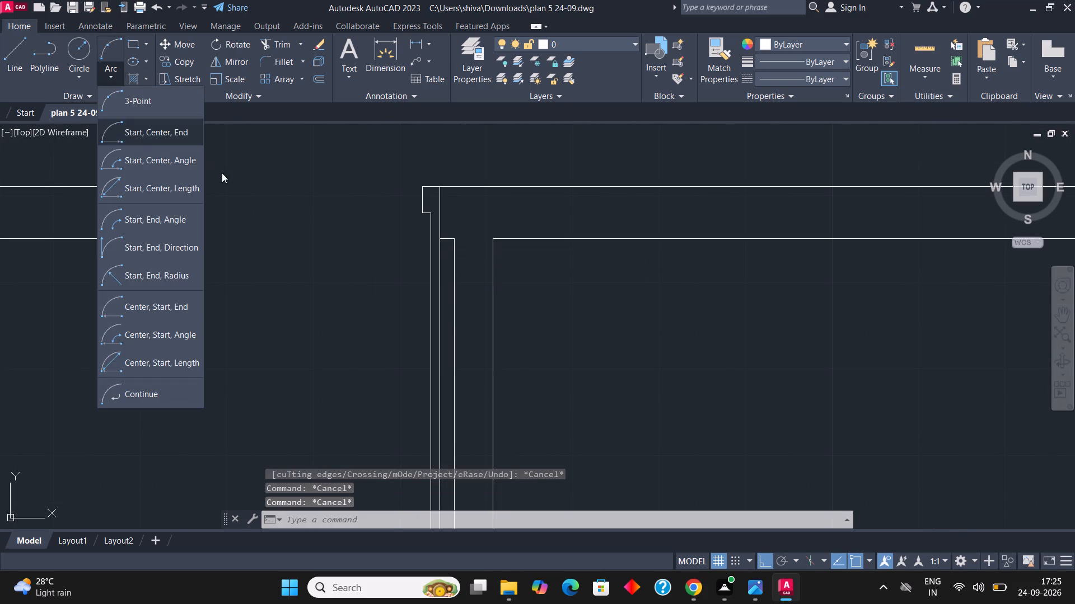
{"action": "left_click", "coordinate": [193, 250]}
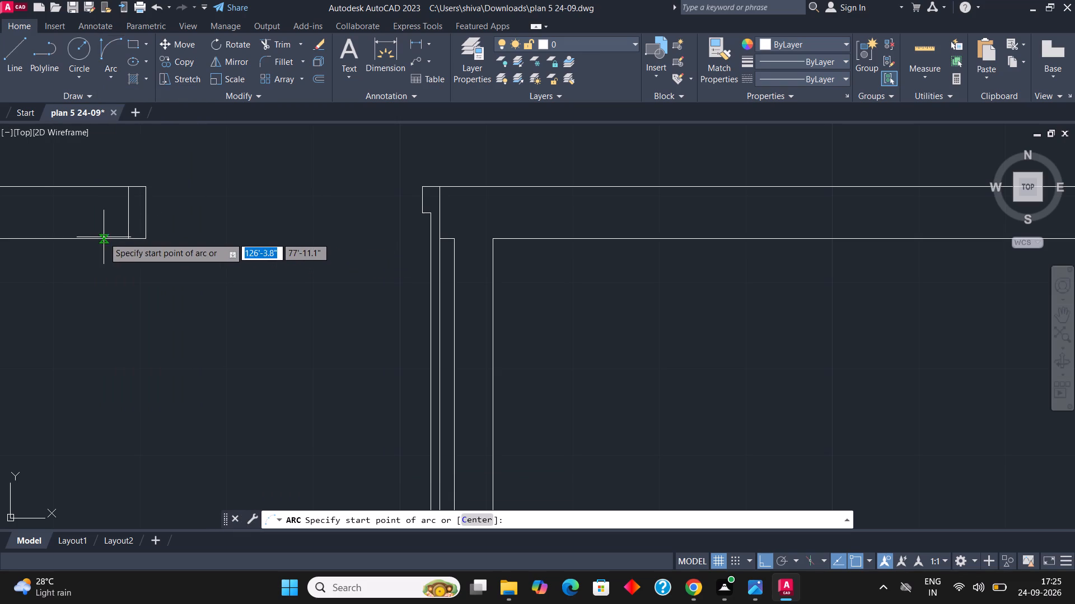
{"action": "left_click", "coordinate": [128, 238]}
{"action": "scroll", "coordinate": [269, 185], "scroll_direction": "down", "scroll_amount": 3}
{"action": "scroll", "coordinate": [297, 298], "scroll_direction": "up", "scroll_amount": 2}
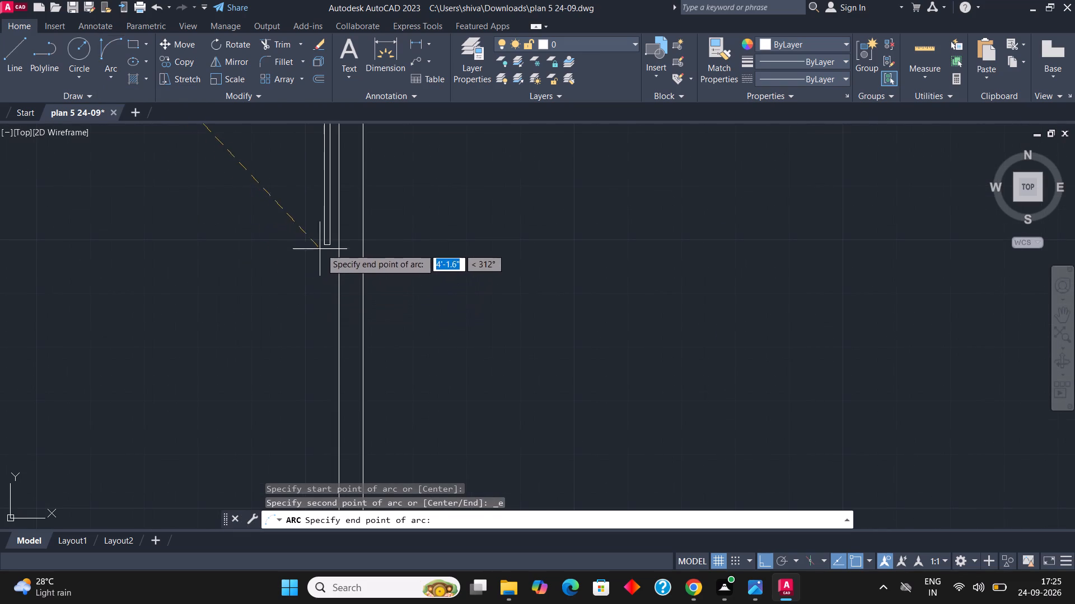
{"action": "left_click", "coordinate": [322, 248]}
{"action": "left_click", "coordinate": [291, 268]}
{"action": "scroll", "coordinate": [293, 285], "scroll_direction": "down", "scroll_amount": 3}
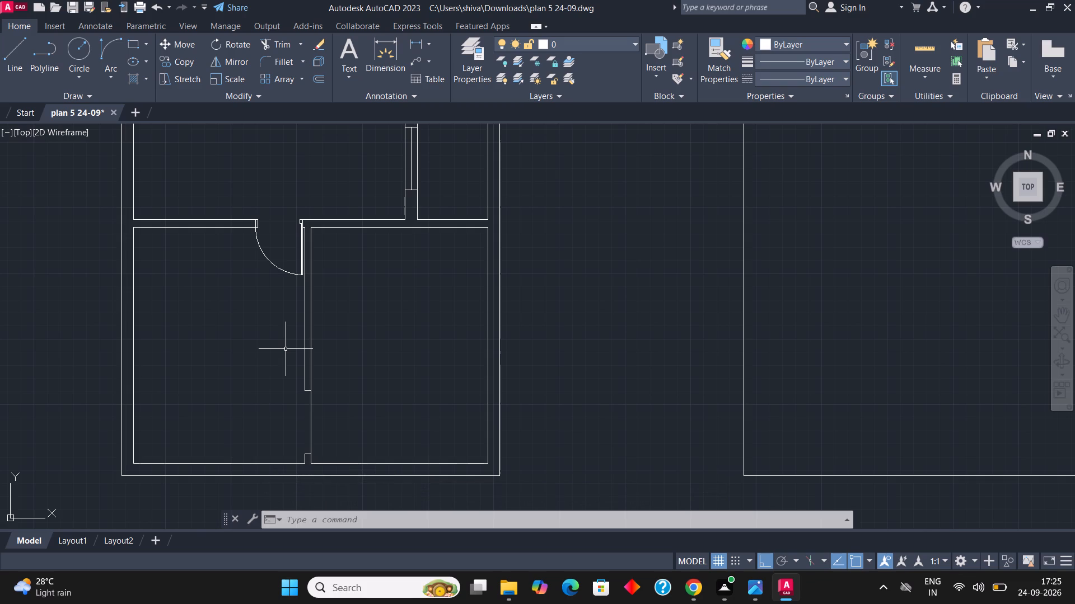
Examine the door and the surrounding partitions and openings of the middle and bottom rooms.
{"action": "scroll", "coordinate": [326, 381], "scroll_direction": "down", "scroll_amount": 1}
{"action": "scroll", "coordinate": [308, 277], "scroll_direction": "up", "scroll_amount": 2}
{"action": "scroll", "coordinate": [314, 322], "scroll_direction": "up", "scroll_amount": 1}
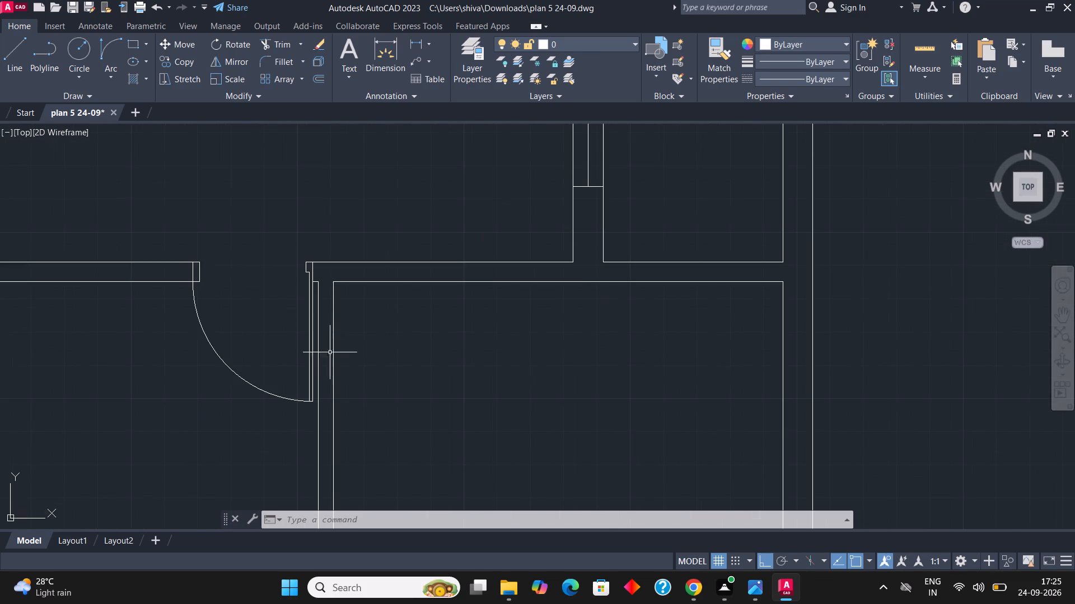
{"action": "scroll", "coordinate": [341, 357], "scroll_direction": "down", "scroll_amount": 2}
{"action": "scroll", "coordinate": [453, 223], "scroll_direction": "up", "scroll_amount": 1}
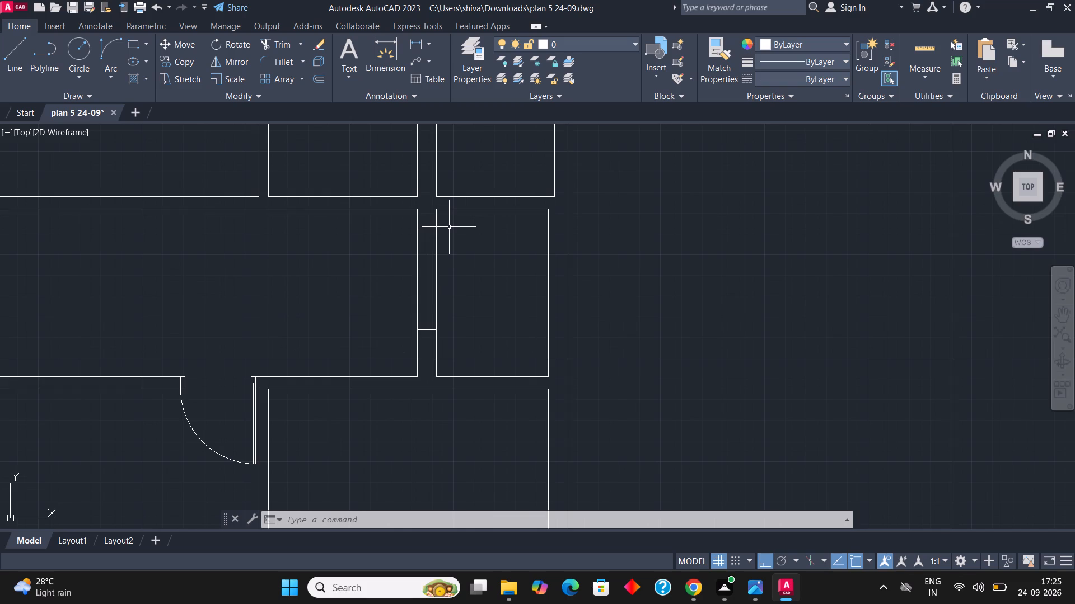
{"action": "scroll", "coordinate": [535, 200], "scroll_direction": "up", "scroll_amount": 2}
{"action": "scroll", "coordinate": [520, 208], "scroll_direction": "down", "scroll_amount": 2}
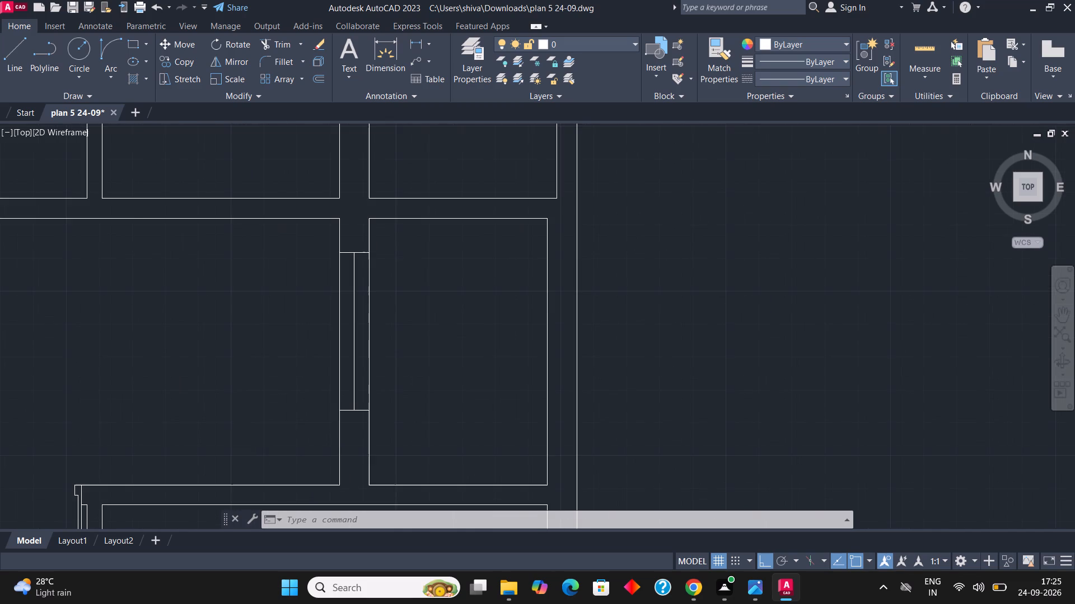
{"action": "scroll", "coordinate": [520, 208], "scroll_direction": "down", "scroll_amount": 1}
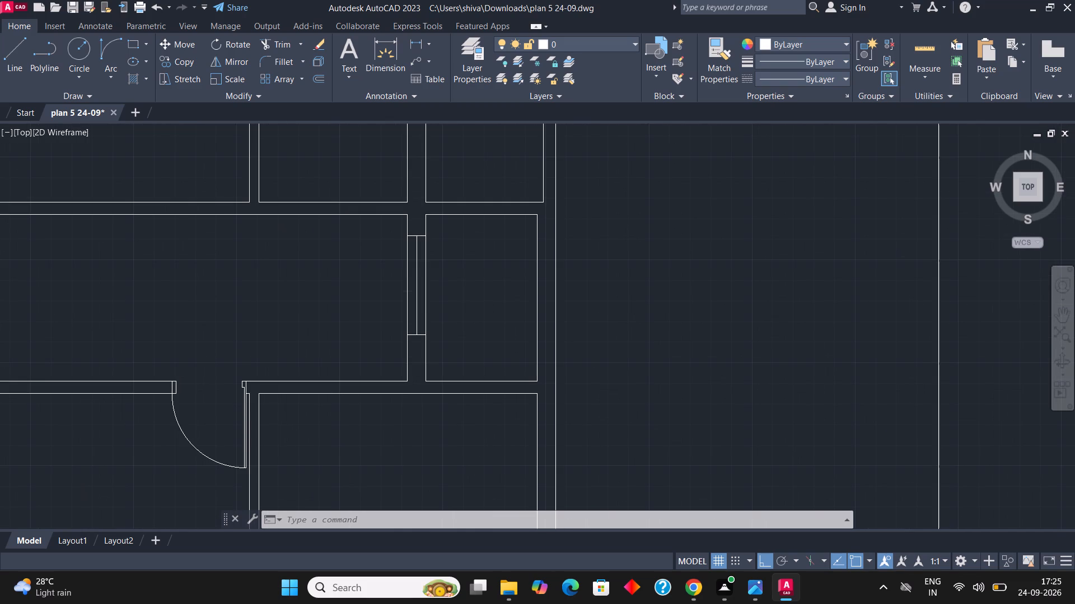
{"action": "scroll", "coordinate": [501, 256], "scroll_direction": "down", "scroll_amount": 2}
{"action": "scroll", "coordinate": [483, 343], "scroll_direction": "up", "scroll_amount": 2}
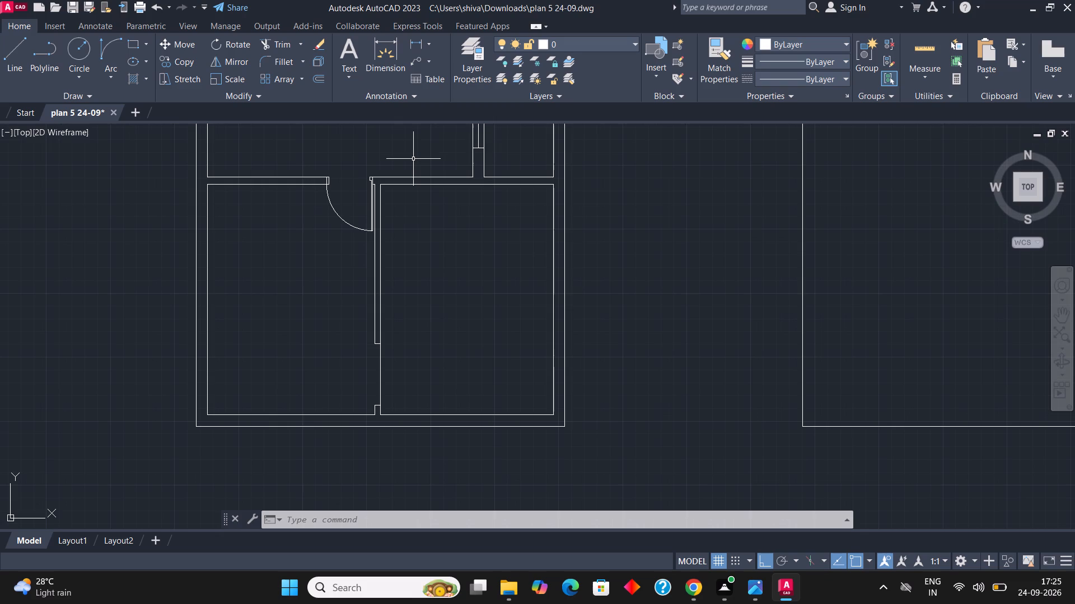
{"action": "scroll", "coordinate": [413, 159], "scroll_direction": "up", "scroll_amount": 1}
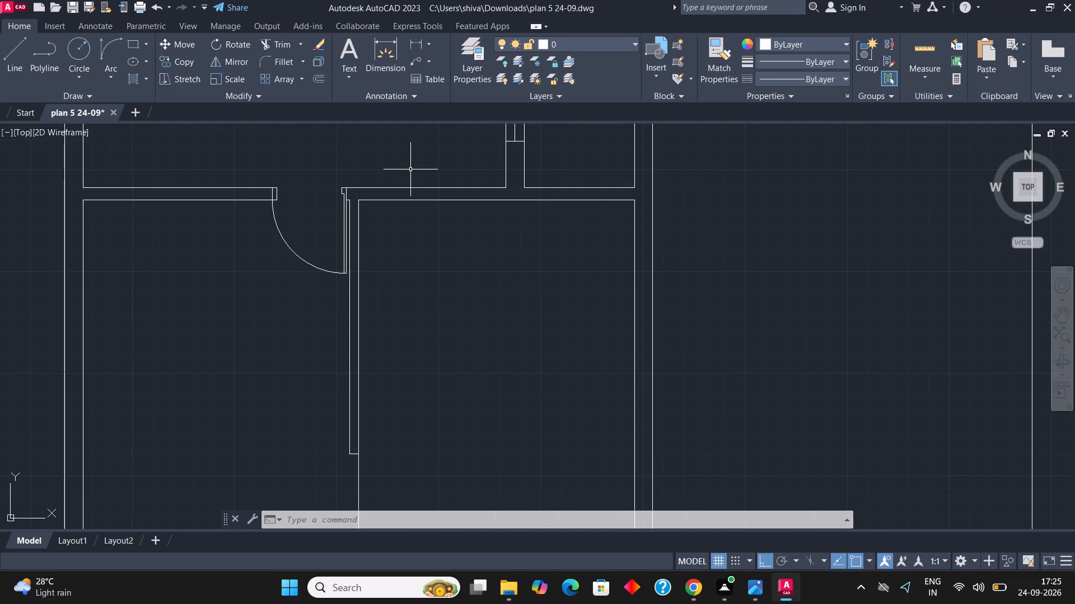
{"action": "scroll", "coordinate": [433, 181], "scroll_direction": "up", "scroll_amount": 1}
{"action": "scroll", "coordinate": [418, 222], "scroll_direction": "down", "scroll_amount": 1}
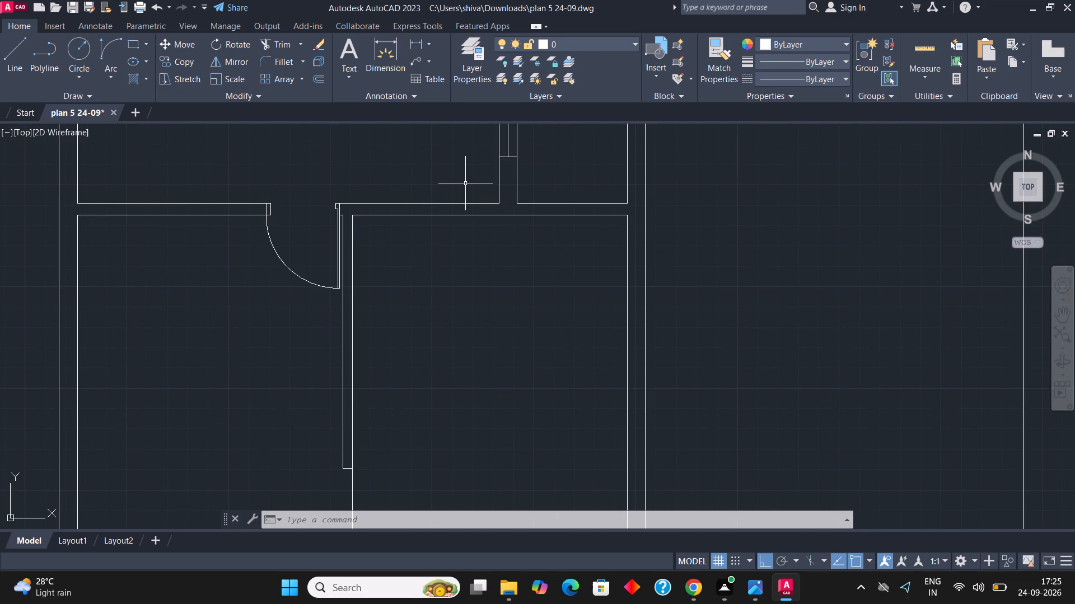
Draw a vertical line about 2' long across the lower cross partition, just left of the vertical partition above the bottom right room.
{"action": "key", "text": "Escape"}
{"action": "key", "text": "Escape"}
{"action": "key", "text": "l"}
{"action": "key", "text": "Return"}
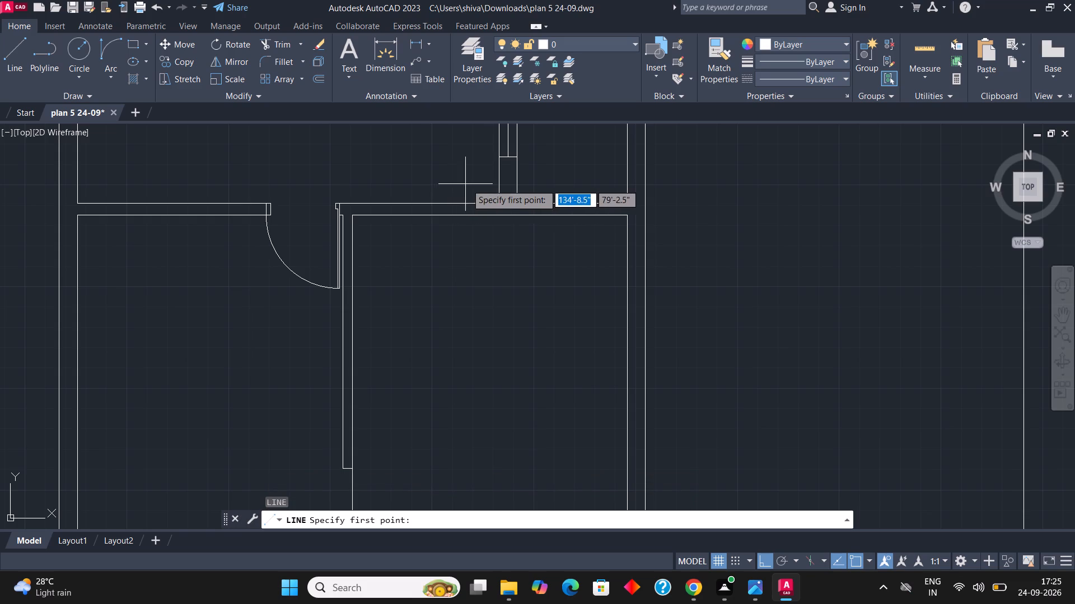
{"action": "scroll", "coordinate": [489, 192], "scroll_direction": "up", "scroll_amount": 2}
{"action": "left_click", "coordinate": [489, 192]}
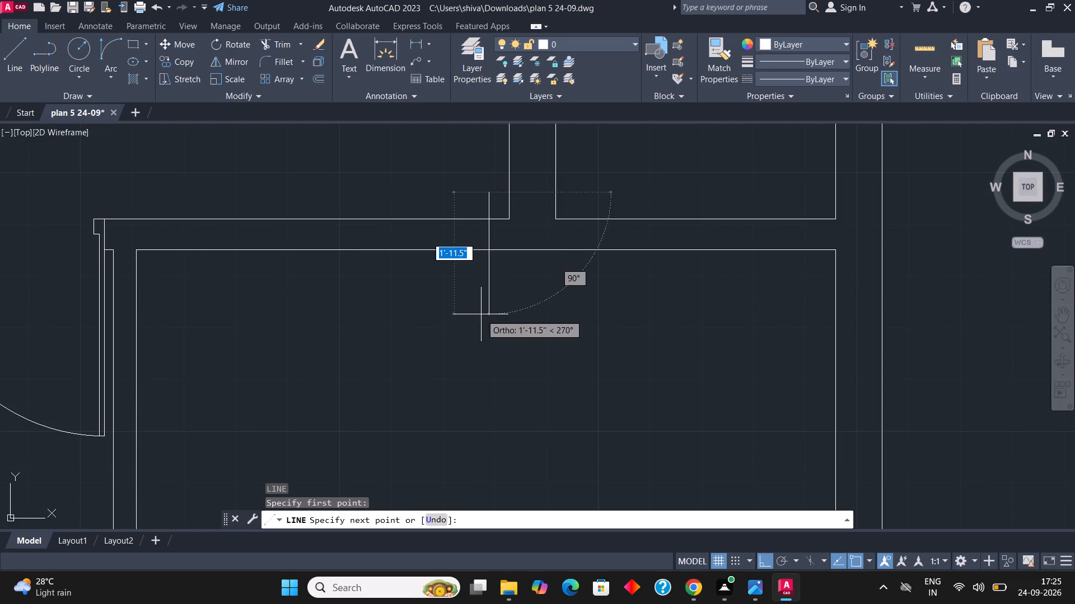
{"action": "left_click", "coordinate": [481, 314]}
{"action": "key", "text": "Escape"}
{"action": "key", "text": "Escape"}
Trim both overhanging ends of the new vertical line to the faces of the lower cross partition.
{"action": "key", "text": "t"}
{"action": "key", "text": "r"}
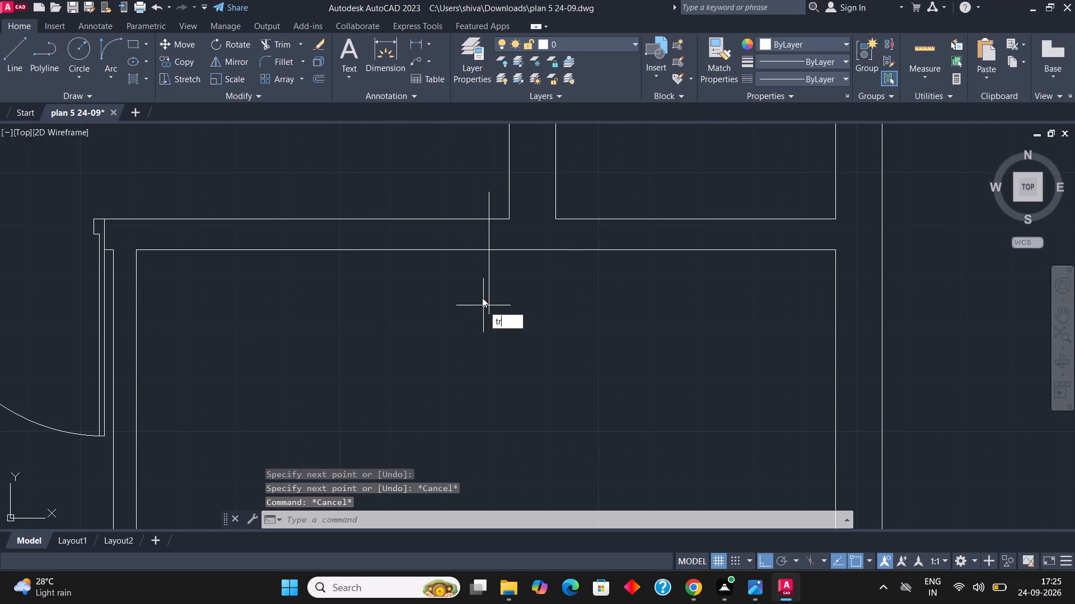
{"action": "key", "text": "Return"}
{"action": "left_click", "coordinate": [487, 205]}
{"action": "left_click", "coordinate": [489, 205]}
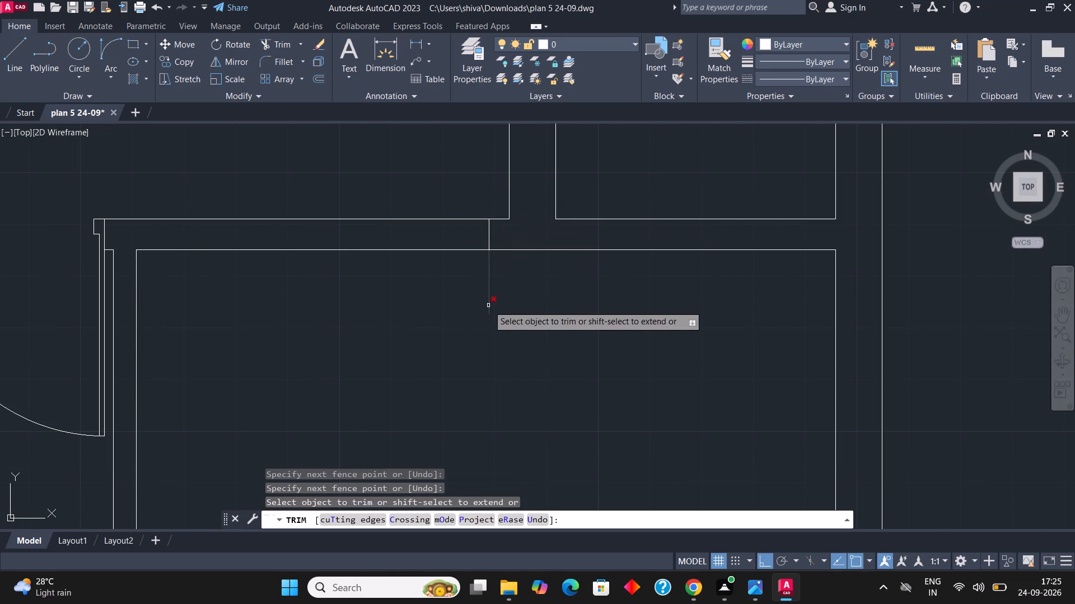
{"action": "left_click", "coordinate": [488, 305]}
{"action": "key", "text": "Escape"}
{"action": "key", "text": "Escape"}
{"action": "key", "text": "Escape"}
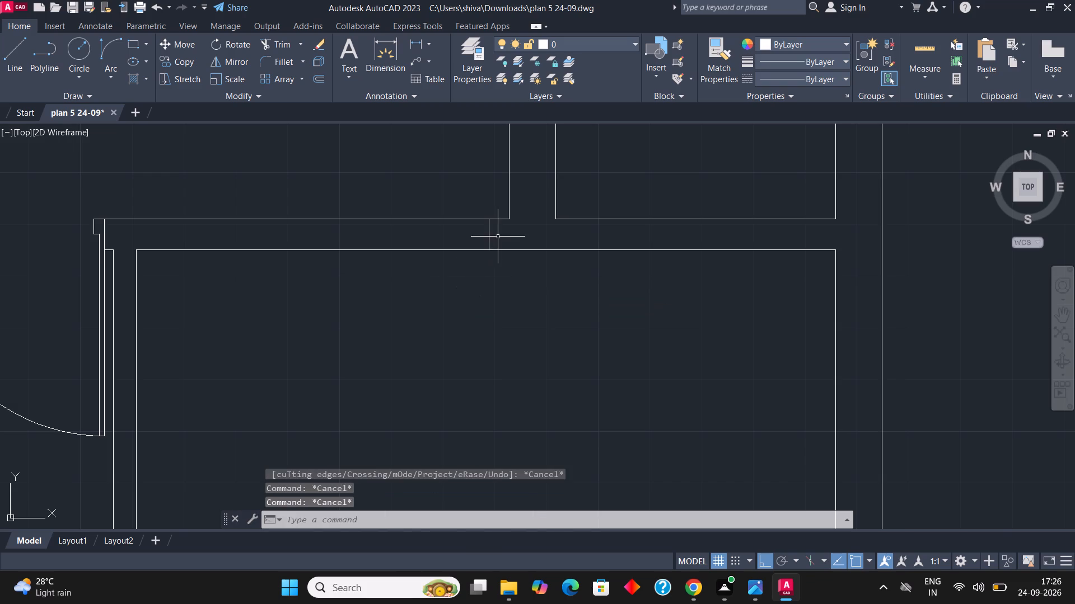
Offset the short vertical line in the lower cross partition 4' to its left to mark the other side of the opening.
{"action": "left_click", "coordinate": [498, 237]}
{"action": "left_click", "coordinate": [475, 234]}
{"action": "left_click", "coordinate": [316, 79]}
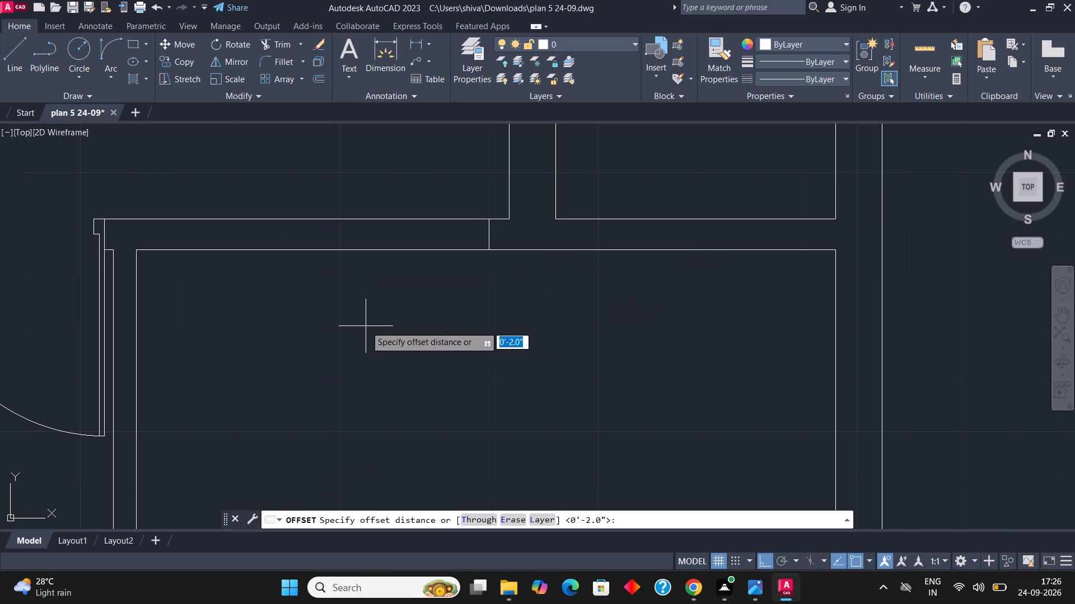
{"action": "type", "text": "4'"}
{"action": "key", "text": "Return"}
{"action": "left_click", "coordinate": [366, 326]}
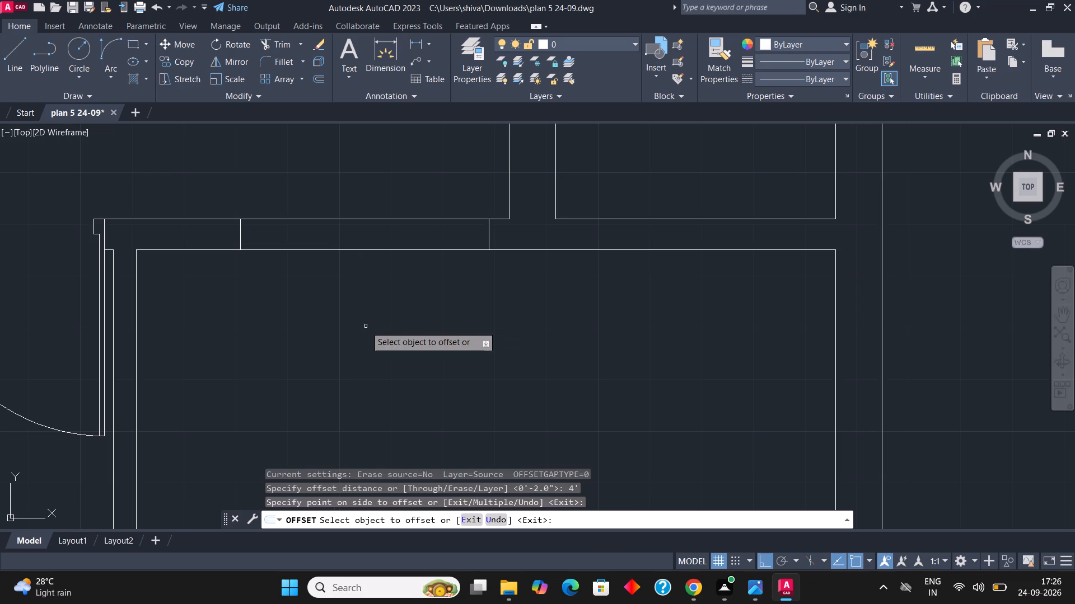
{"action": "scroll", "coordinate": [382, 359], "scroll_direction": "down", "scroll_amount": 3}
{"action": "scroll", "coordinate": [390, 332], "scroll_direction": "up", "scroll_amount": 2}
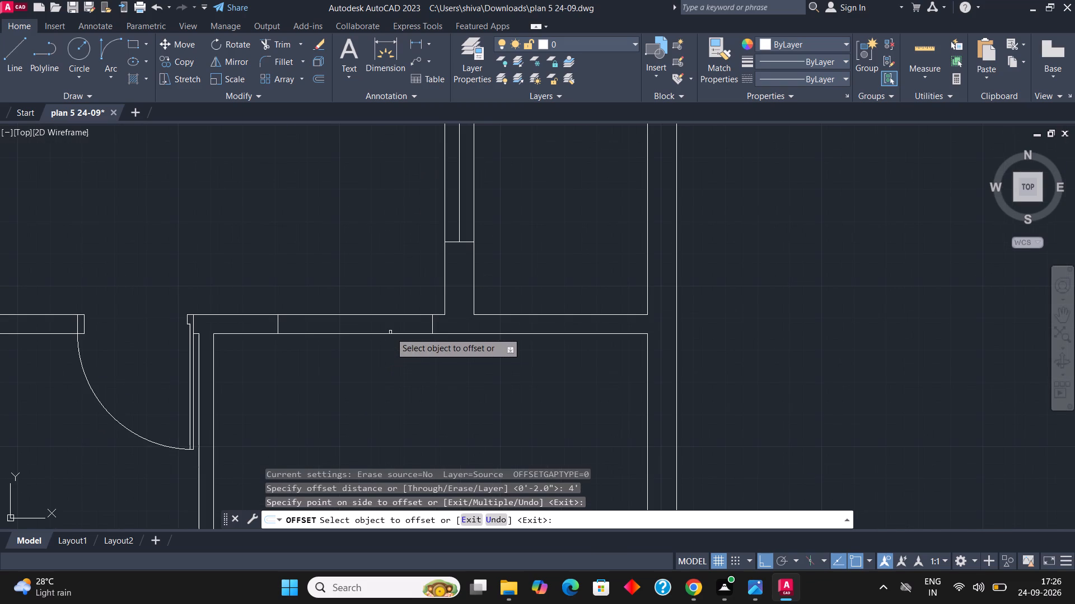
{"action": "scroll", "coordinate": [390, 332], "scroll_direction": "down", "scroll_amount": 1}
{"action": "key", "text": "Escape"}
{"action": "key", "text": "Escape"}
{"action": "key", "text": "Escape"}
Draw a door leaf from the right jamb's upper end: 3' up, 1" left, and down to the middle of the partition's thickness.
{"action": "key", "text": "l"}
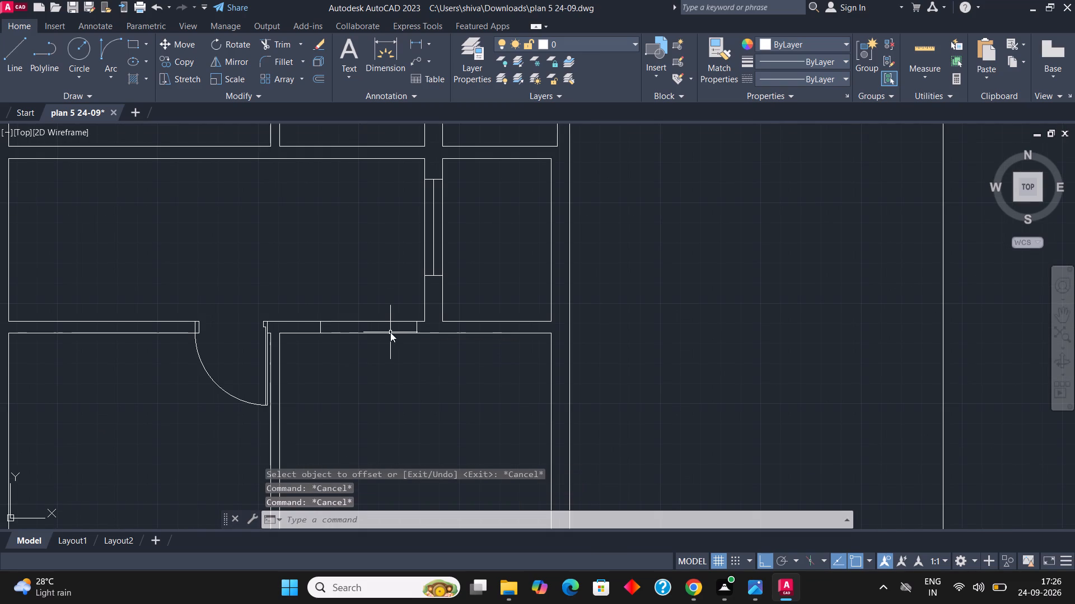
{"action": "key", "text": "Return"}
{"action": "left_click", "coordinate": [411, 319]}
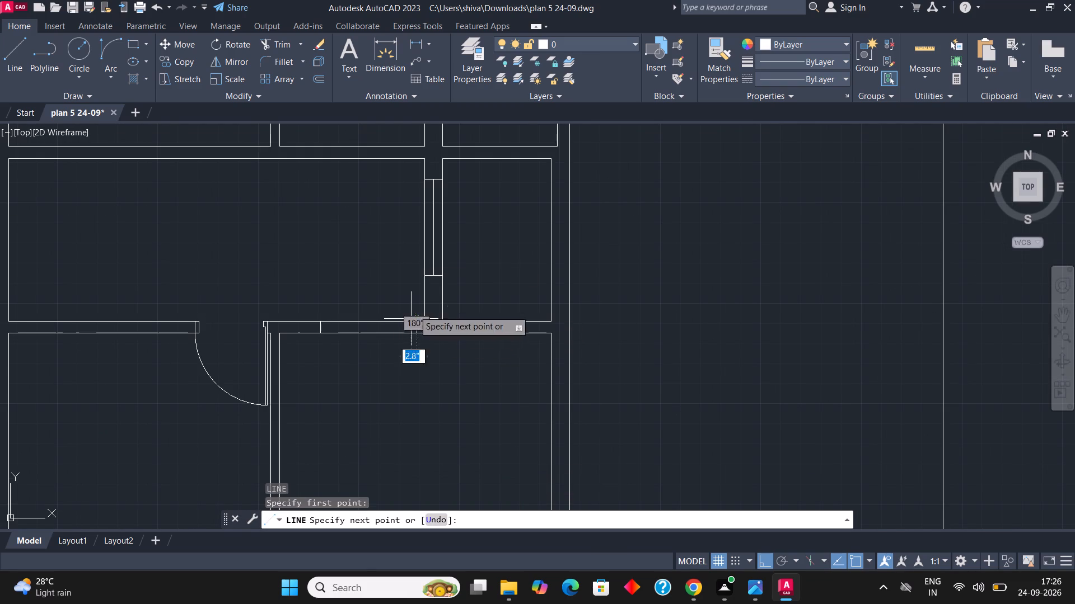
{"action": "scroll", "coordinate": [420, 237], "scroll_direction": "up", "scroll_amount": 2}
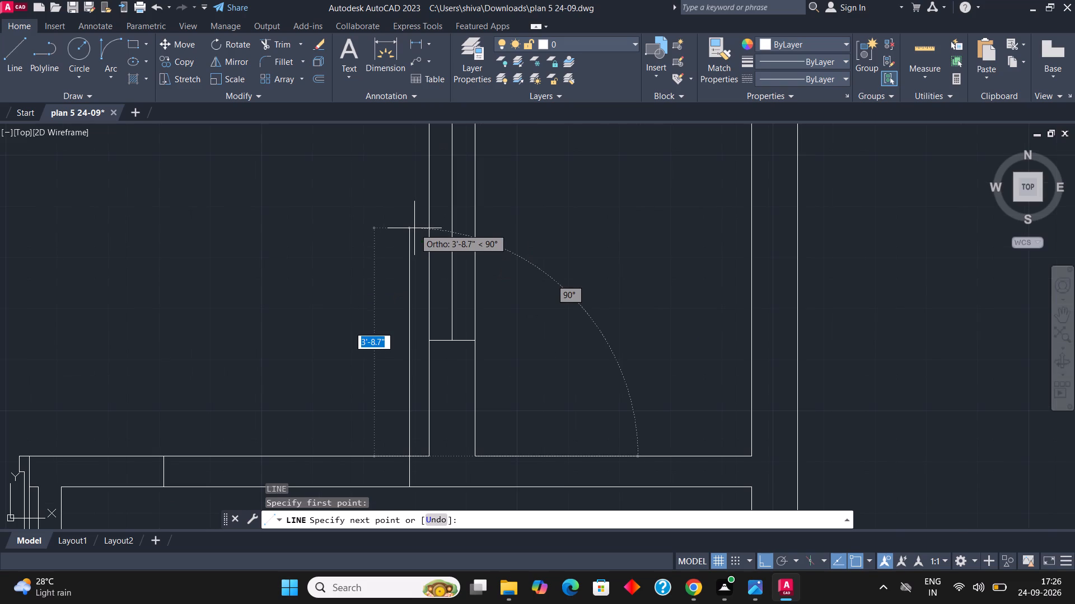
{"action": "type", "text": "3'"}
{"action": "key", "text": "Return"}
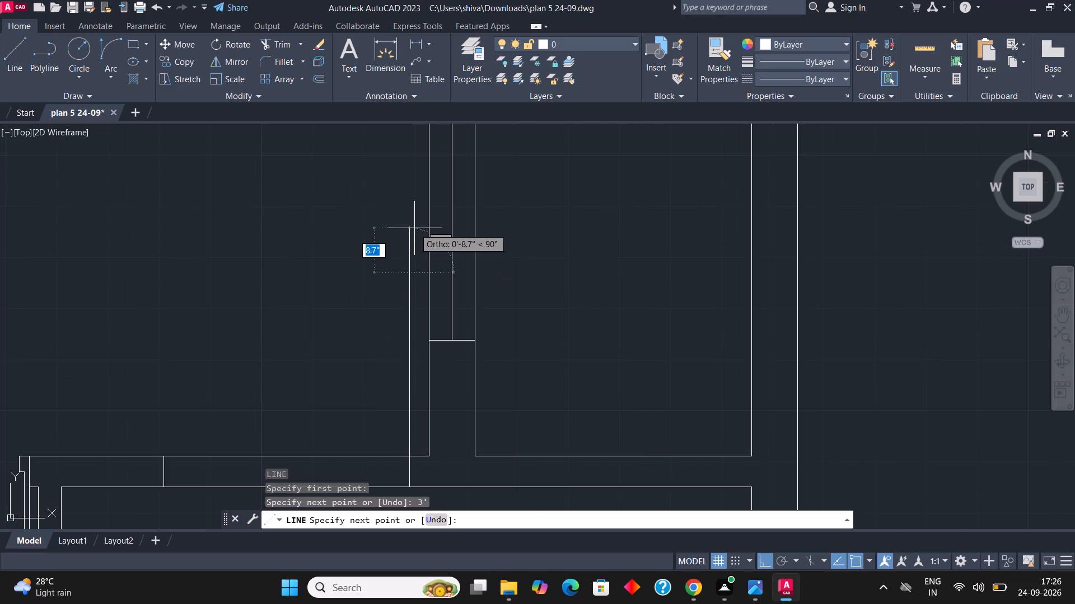
{"action": "scroll", "coordinate": [357, 271], "scroll_direction": "down", "scroll_amount": 1}
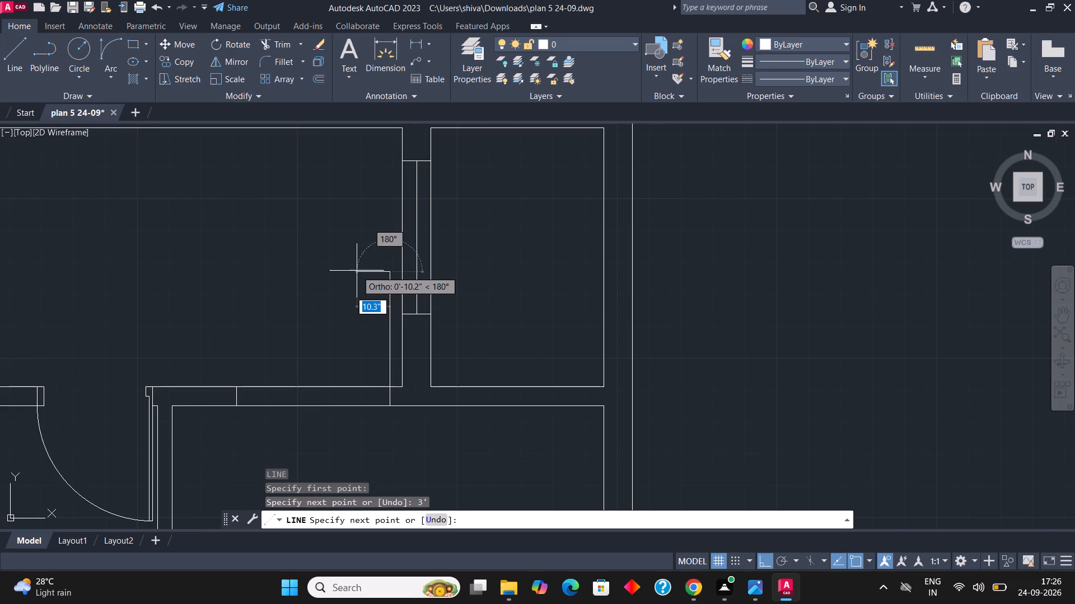
{"action": "key", "text": "1"}
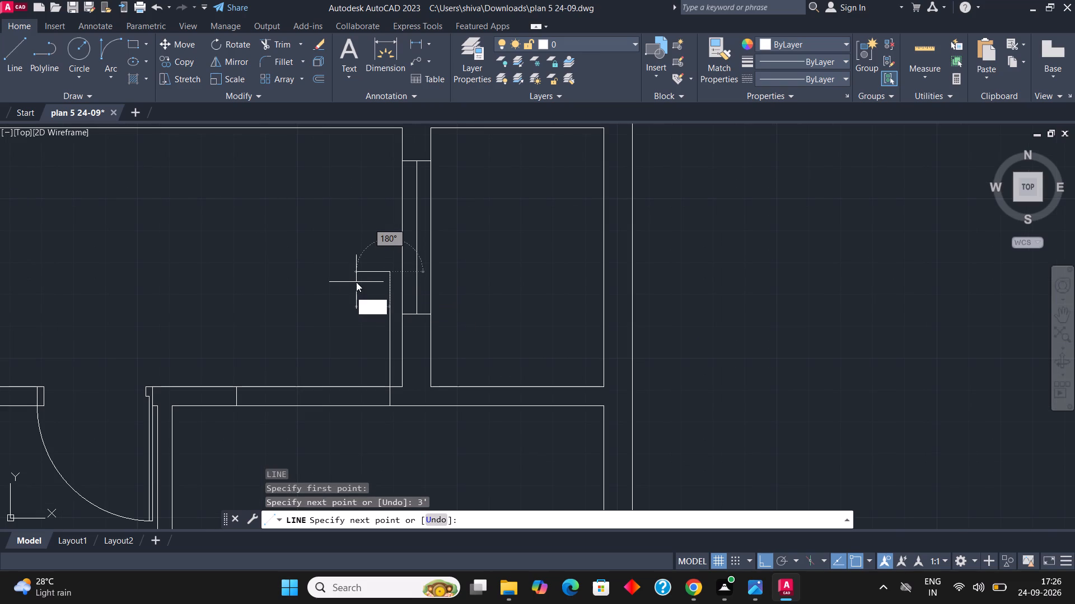
{"action": "key", "text": "shift+quotedbl"}
{"action": "key", "text": "Return"}
{"action": "scroll", "coordinate": [363, 283], "scroll_direction": "up", "scroll_amount": 1}
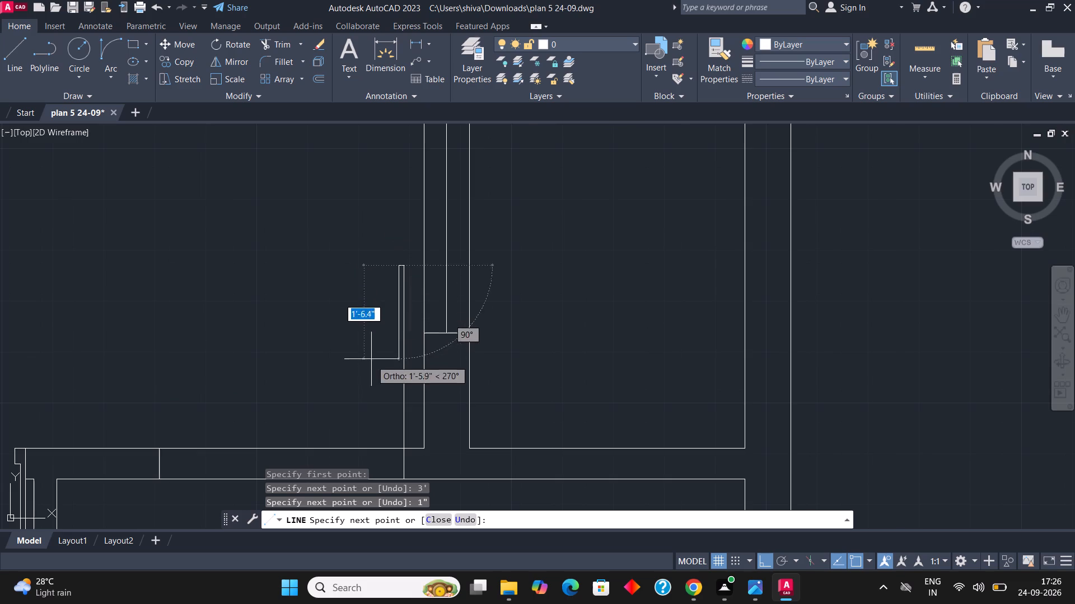
{"action": "scroll", "coordinate": [375, 293], "scroll_direction": "down", "scroll_amount": 2}
{"action": "scroll", "coordinate": [377, 345], "scroll_direction": "up", "scroll_amount": 3}
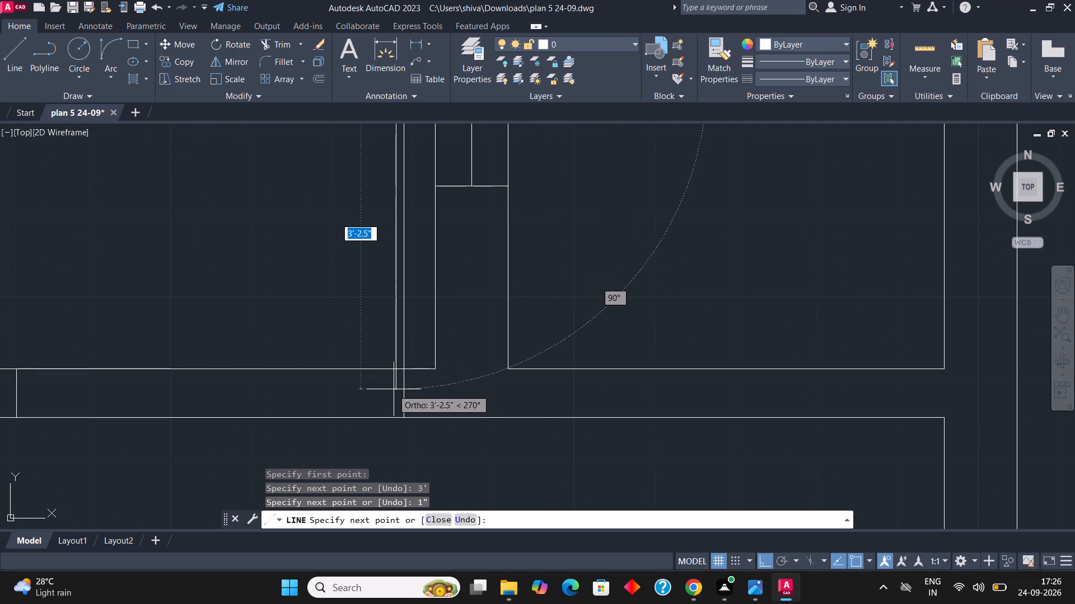
{"action": "left_click", "coordinate": [392, 392]}
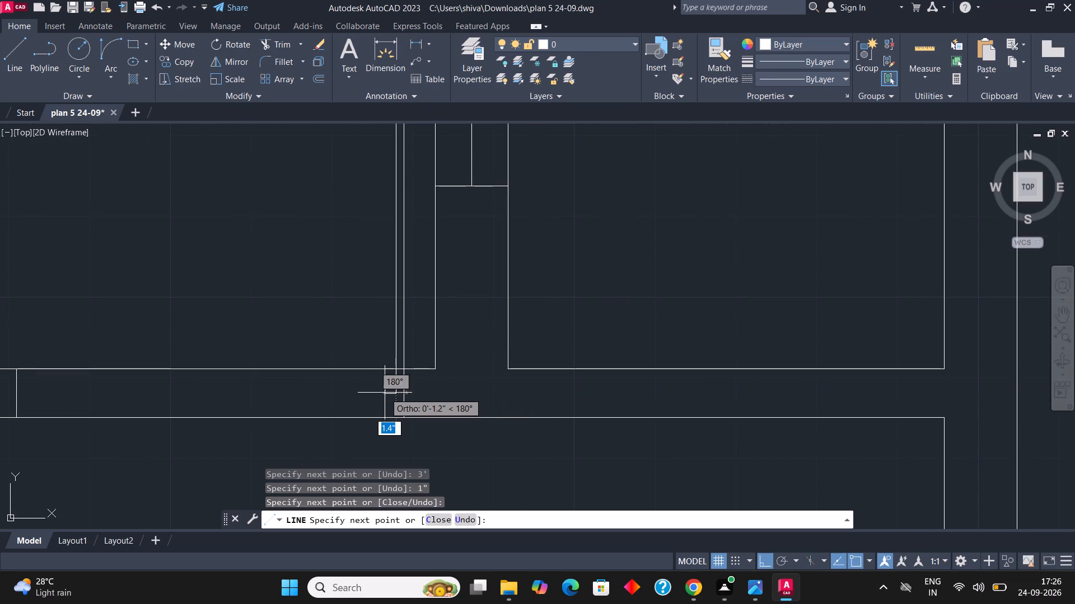
{"action": "key", "text": "1"}
{"action": "key", "text": "shift+quotedbl"}
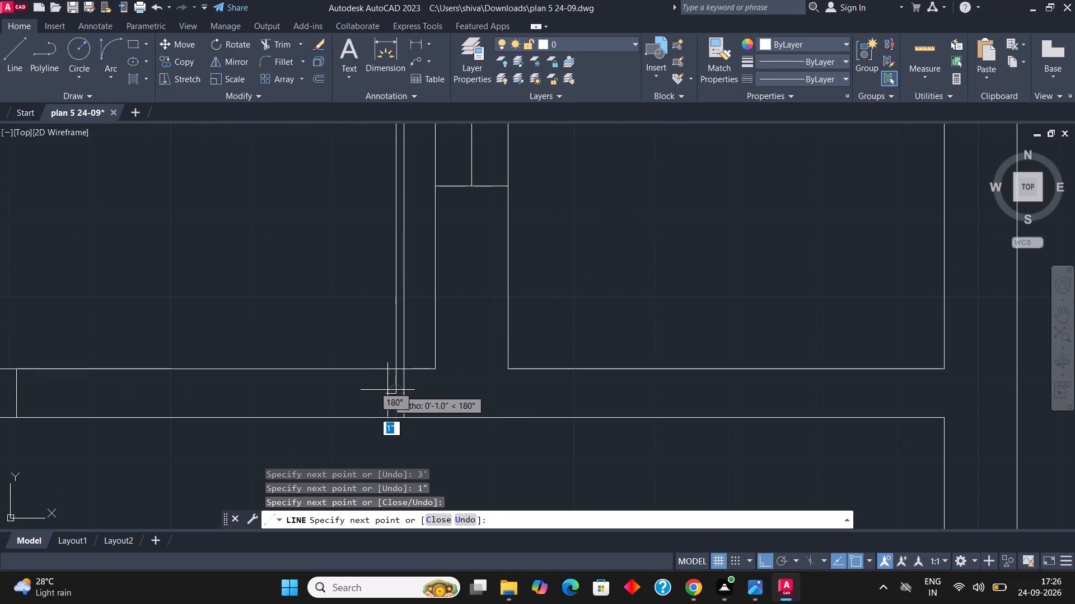
{"action": "key", "text": "Return"}
{"action": "scroll", "coordinate": [401, 413], "scroll_direction": "up", "scroll_amount": 2}
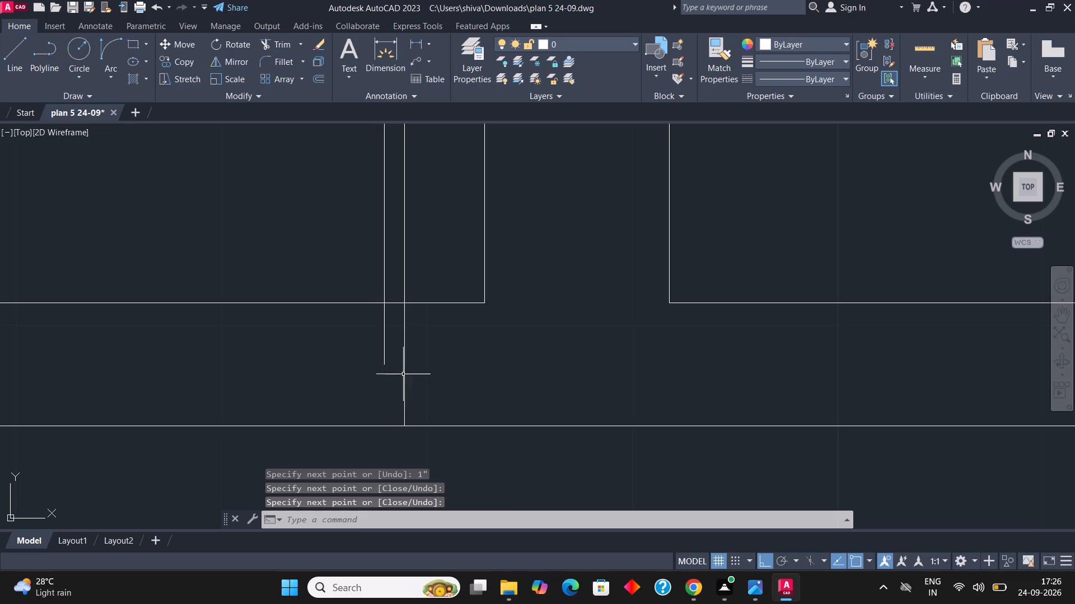
{"action": "scroll", "coordinate": [403, 370], "scroll_direction": "down", "scroll_amount": 1}
{"action": "key", "text": "Escape"}
{"action": "key", "text": "Escape"}
Draw a 1" step left from the leaf's lower end, continuing down past the partition's lower face.
{"action": "key", "text": "l"}
{"action": "key", "text": "Return"}
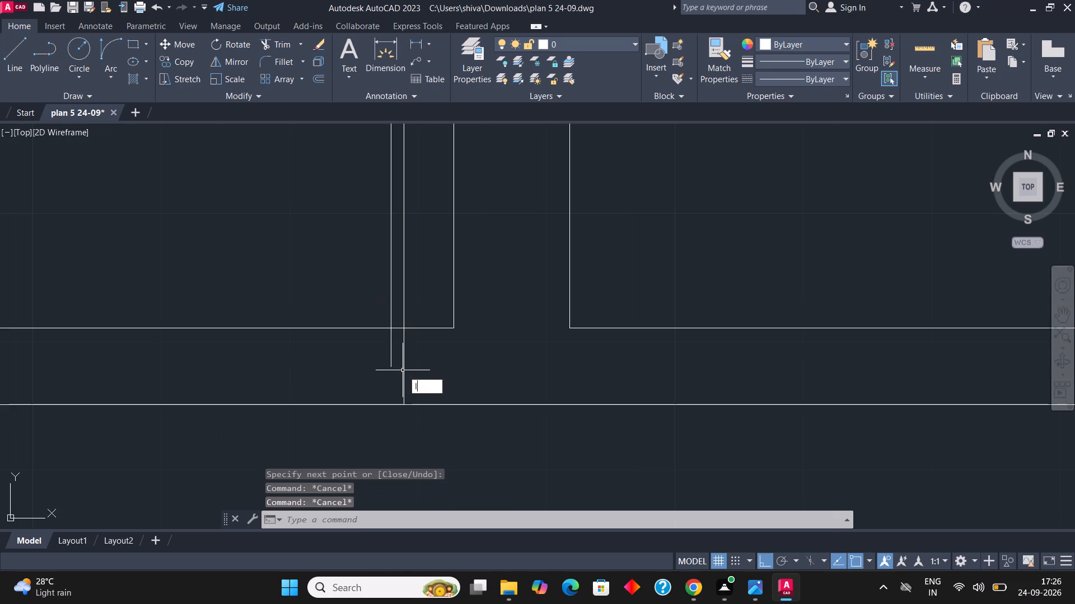
{"action": "left_click", "coordinate": [388, 371]}
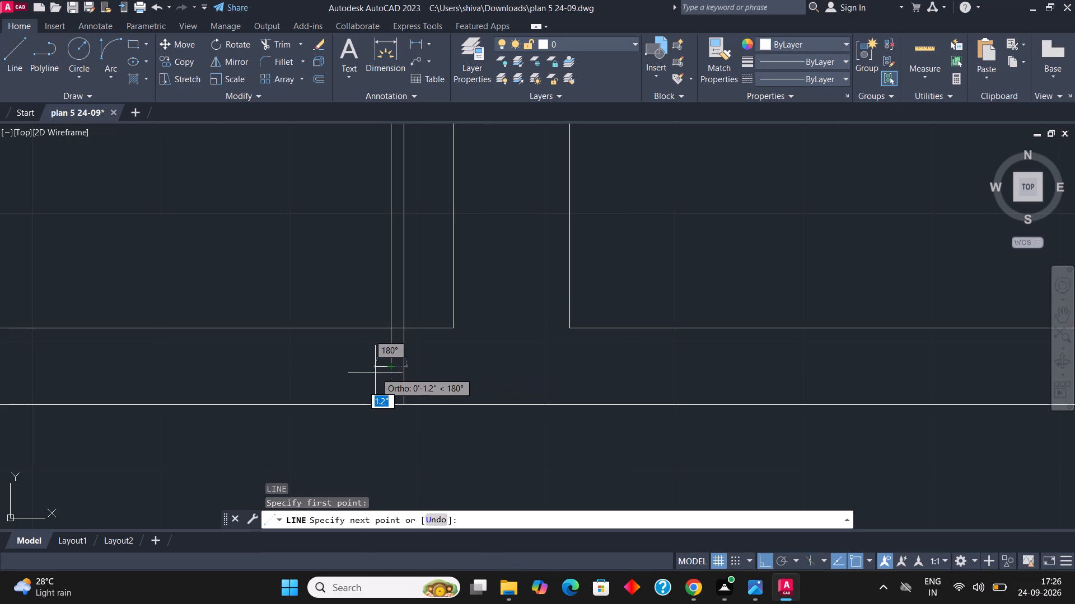
{"action": "type", "text": "1\""}
{"action": "key", "text": "Return"}
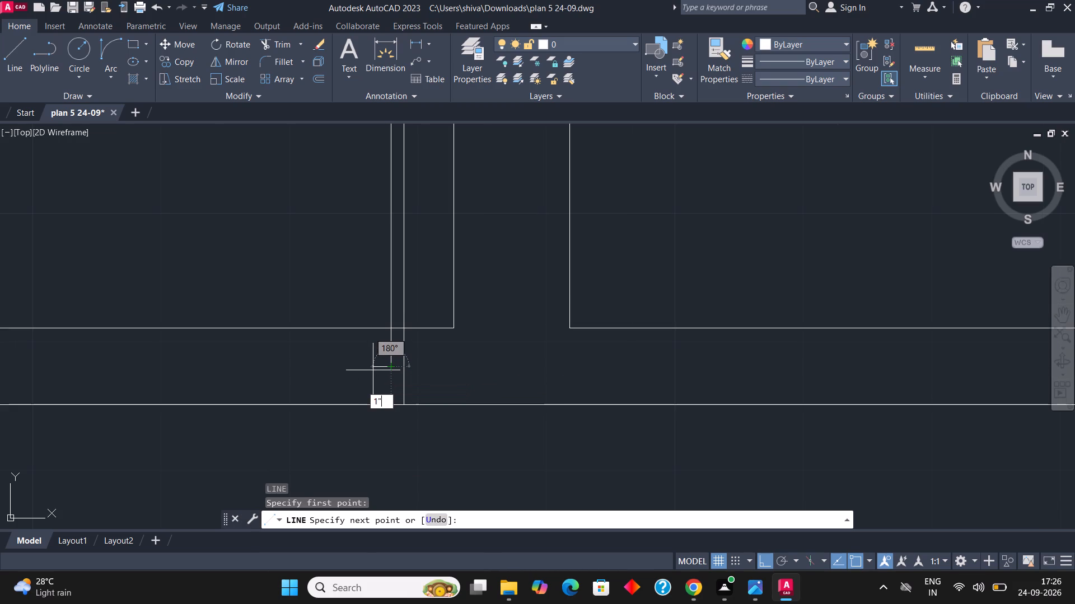
{"action": "left_click", "coordinate": [363, 440]}
{"action": "key", "text": "Escape"}
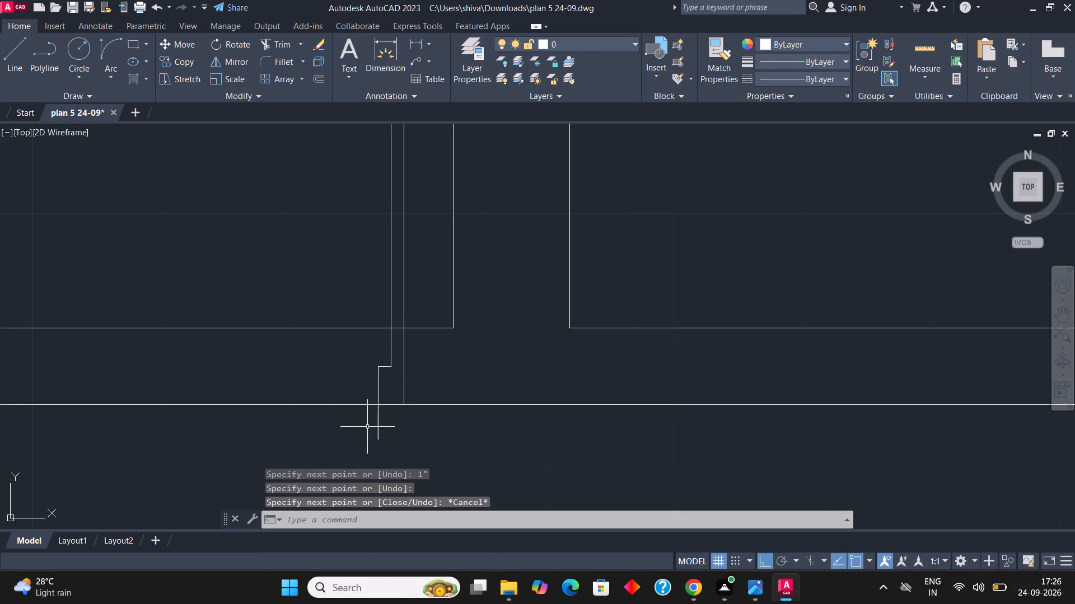
{"action": "key", "text": "Escape"}
Trim the stepped jamb line's overhang below the lower face of the cross partition.
{"action": "type", "text": "tr"}
{"action": "key", "text": "Return"}
{"action": "left_click", "coordinate": [382, 426]}
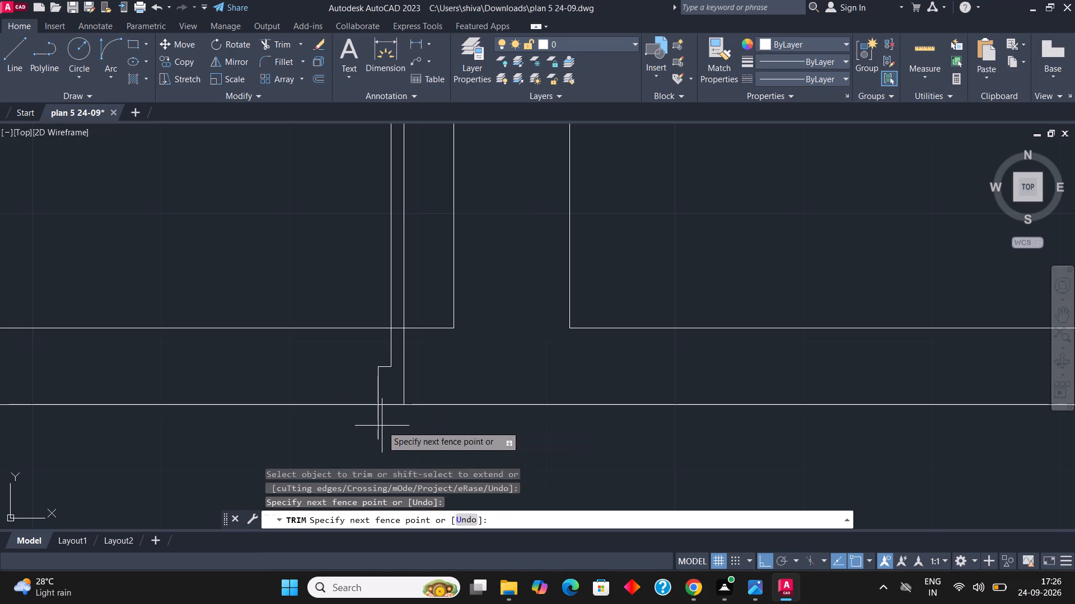
{"action": "left_click", "coordinate": [367, 425]}
{"action": "scroll", "coordinate": [476, 378], "scroll_direction": "down", "scroll_amount": 1}
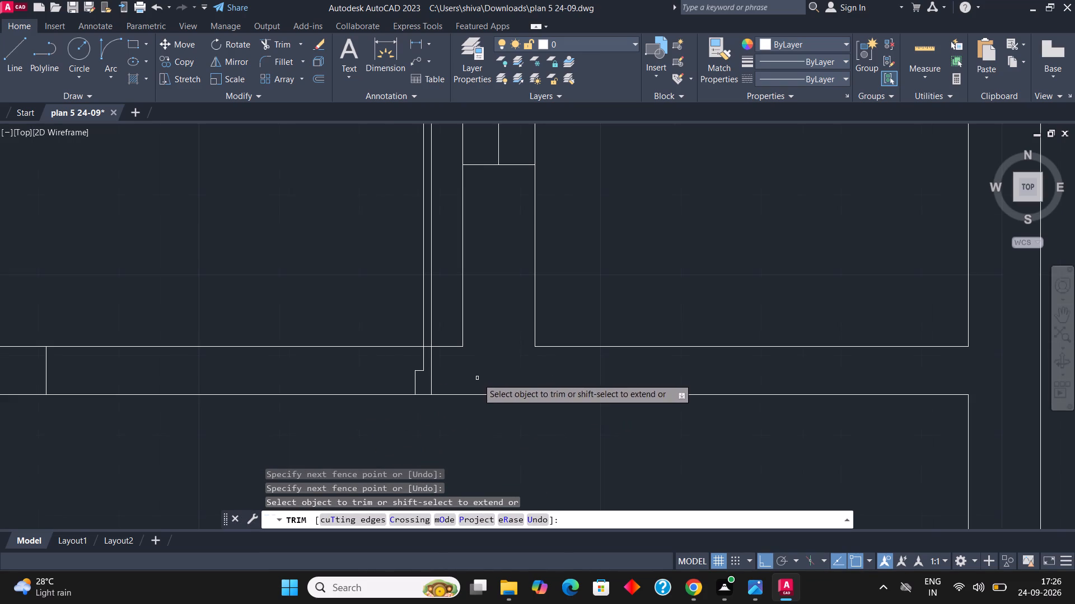
{"action": "scroll", "coordinate": [480, 373], "scroll_direction": "down", "scroll_amount": 1}
{"action": "key", "text": "Escape"}
{"action": "key", "text": "Escape"}
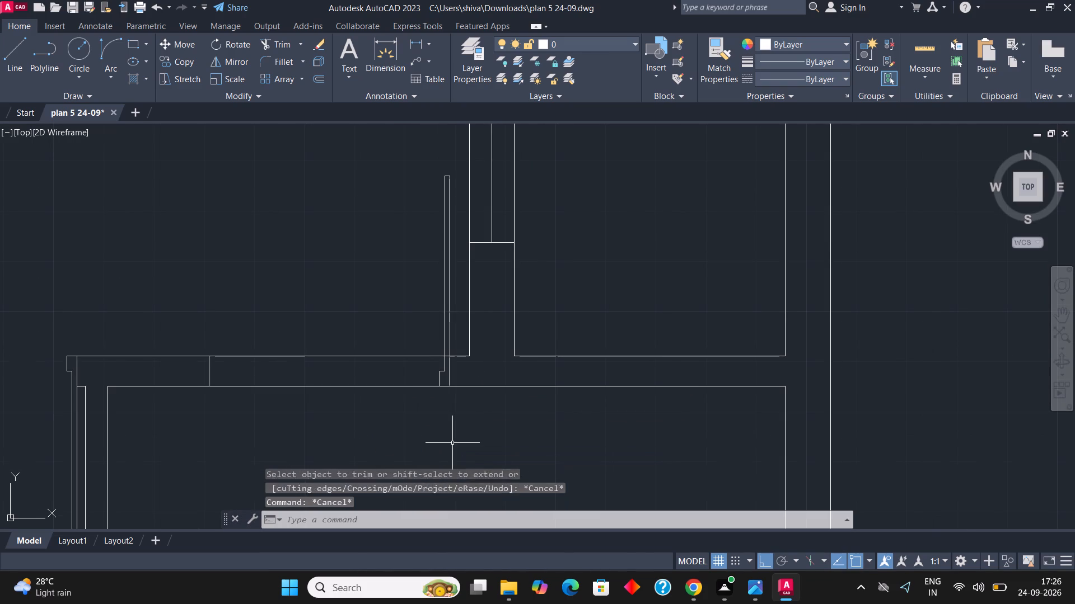
{"action": "key", "text": "Escape"}
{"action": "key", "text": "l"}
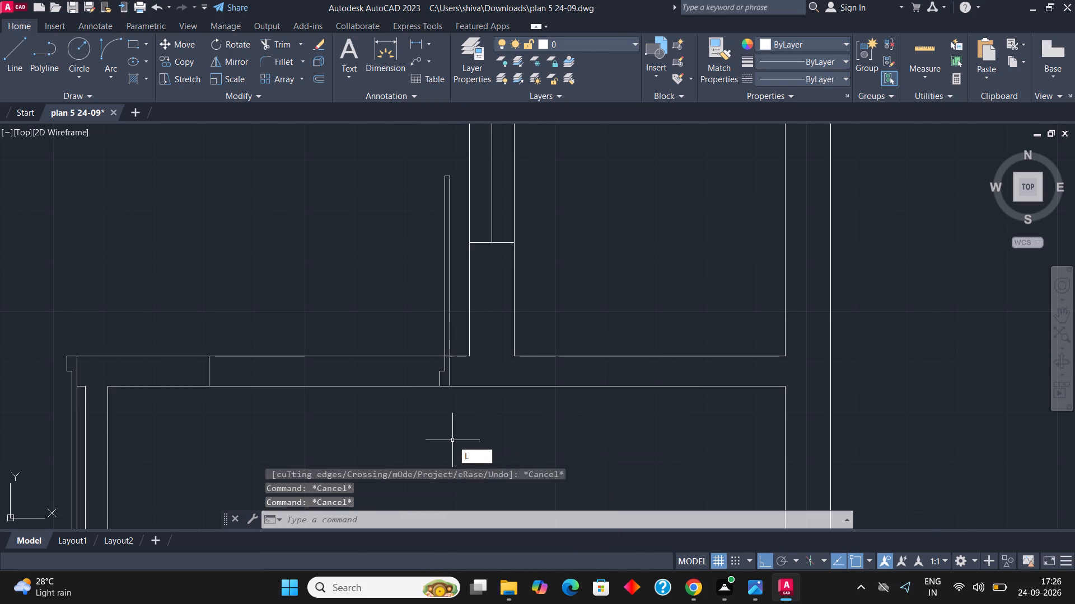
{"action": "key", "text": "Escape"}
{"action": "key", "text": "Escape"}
Offset the opening's left jamb line 2" to the right.
{"action": "scroll", "coordinate": [209, 382], "scroll_direction": "up", "scroll_amount": 2}
{"action": "left_click", "coordinate": [215, 360]}
{"action": "left_click", "coordinate": [183, 351]}
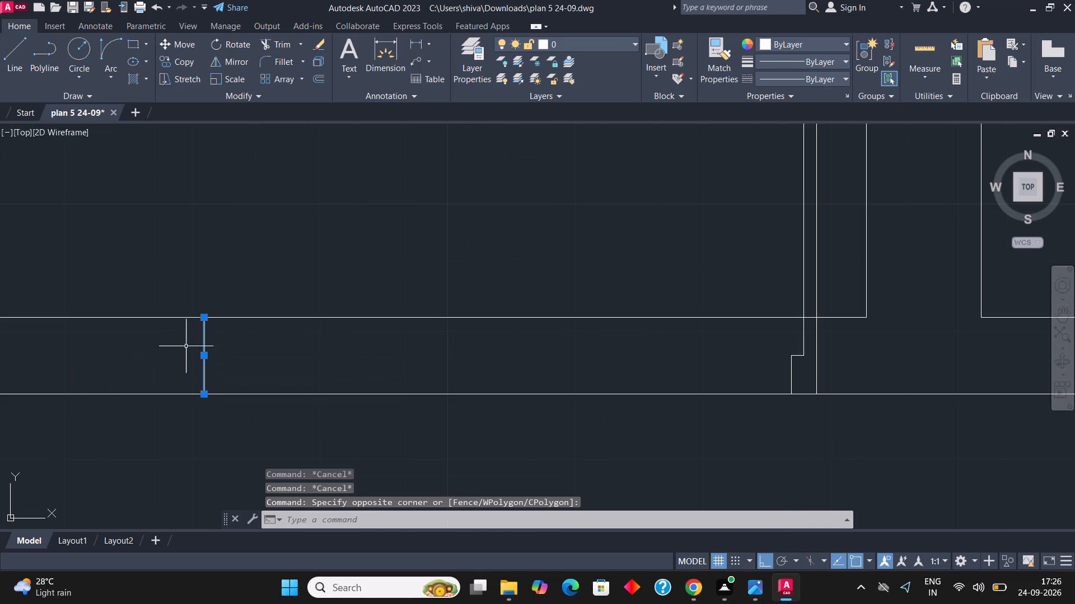
{"action": "left_click", "coordinate": [319, 73]}
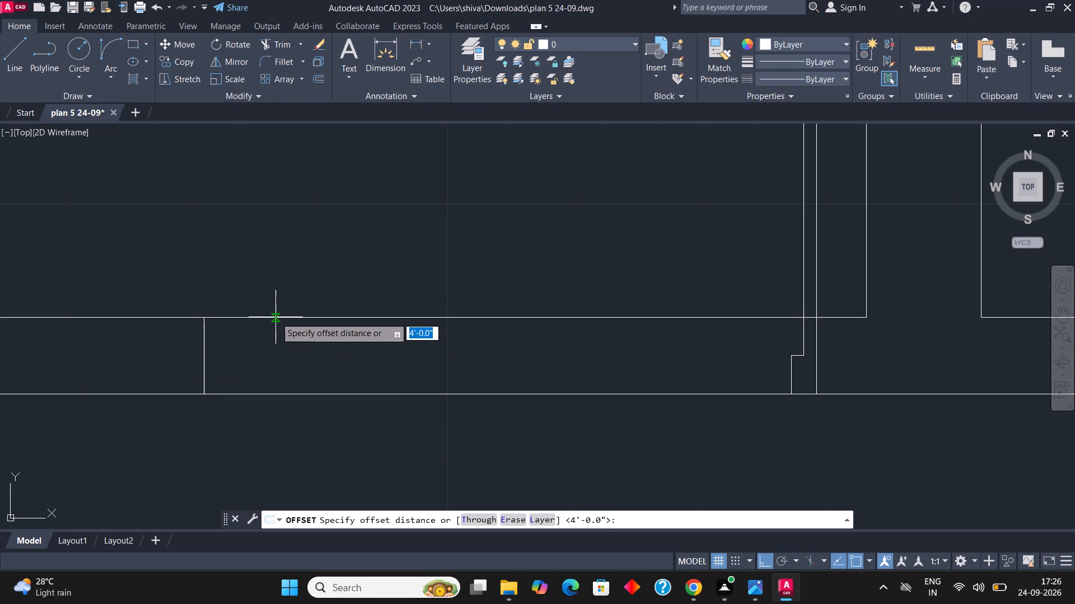
{"action": "type", "text": "2\""}
{"action": "key", "text": "Return"}
{"action": "left_click", "coordinate": [275, 317]}
{"action": "scroll", "coordinate": [226, 377], "scroll_direction": "down", "scroll_amount": 2}
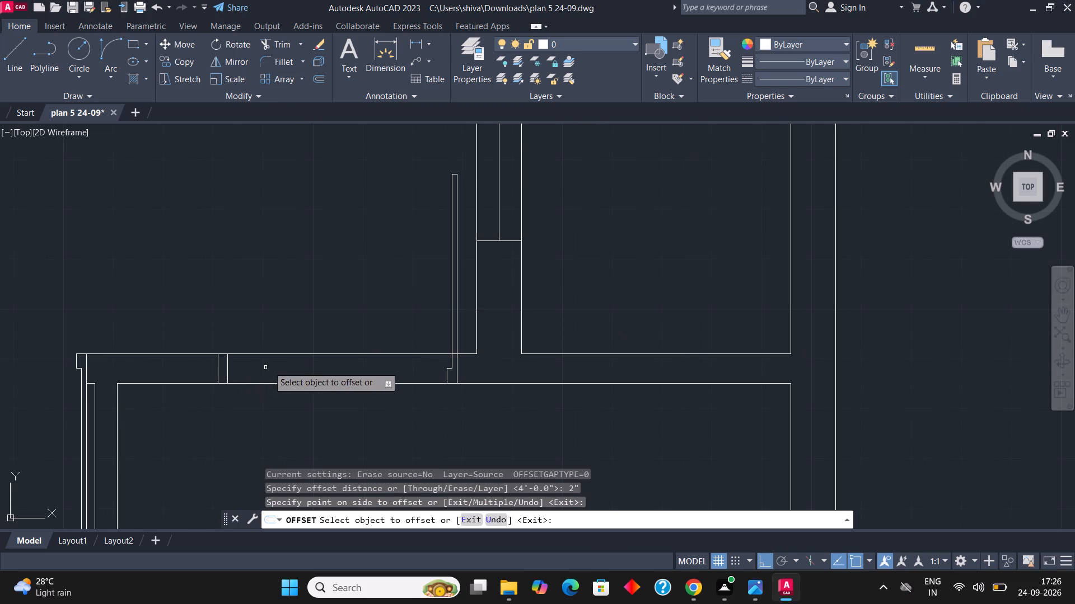
{"action": "key", "text": "Escape"}
{"action": "key", "text": "Escape"}
{"action": "key", "text": "Escape"}
{"action": "key", "text": "Escape"}
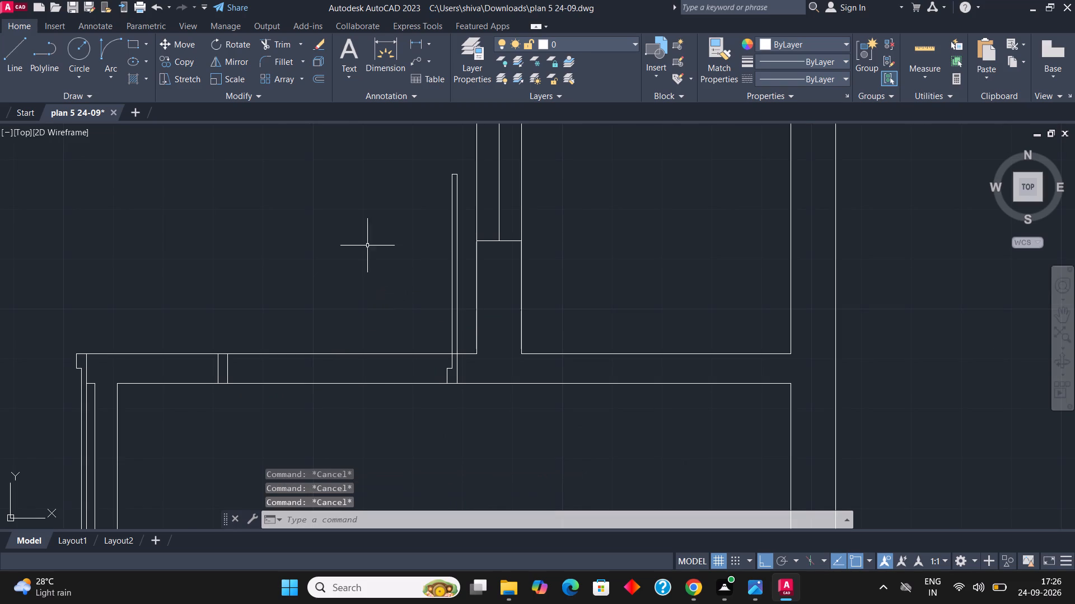
Draw the door swing with a Start, End, Direction arc from the left jamb's upper end to the top of the door leaf.
{"action": "left_click", "coordinate": [101, 72]}
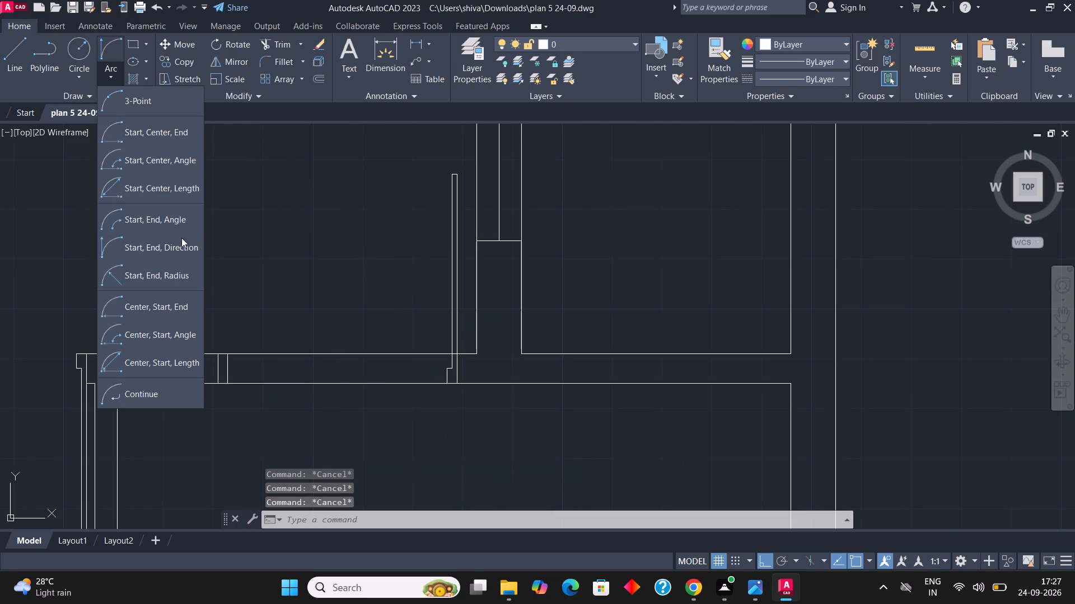
{"action": "left_click", "coordinate": [181, 248]}
{"action": "left_click", "coordinate": [222, 353]}
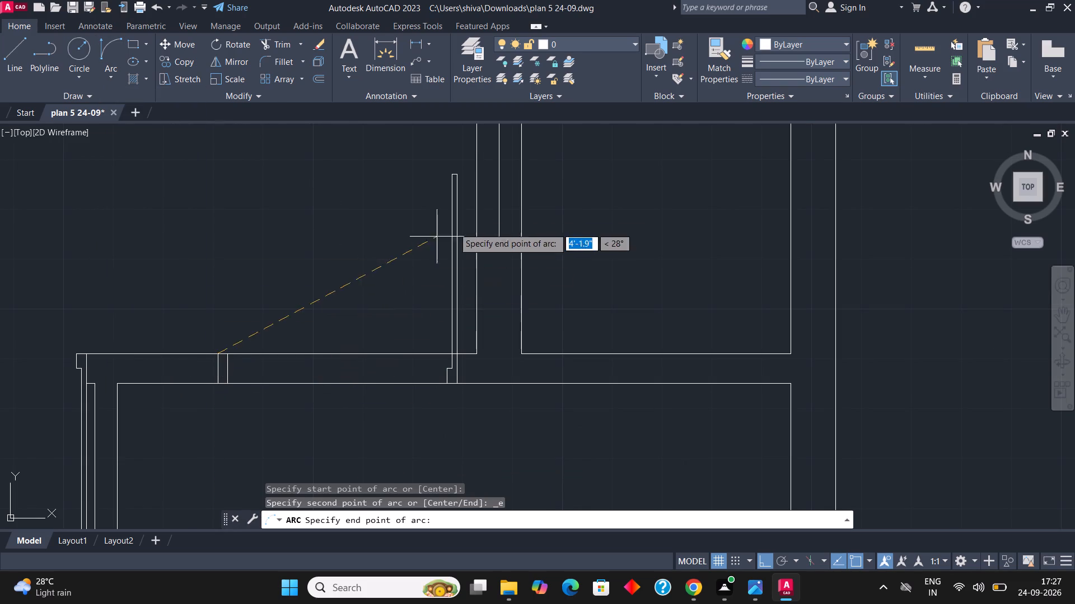
{"action": "left_click", "coordinate": [450, 176]}
{"action": "left_click", "coordinate": [284, 161]}
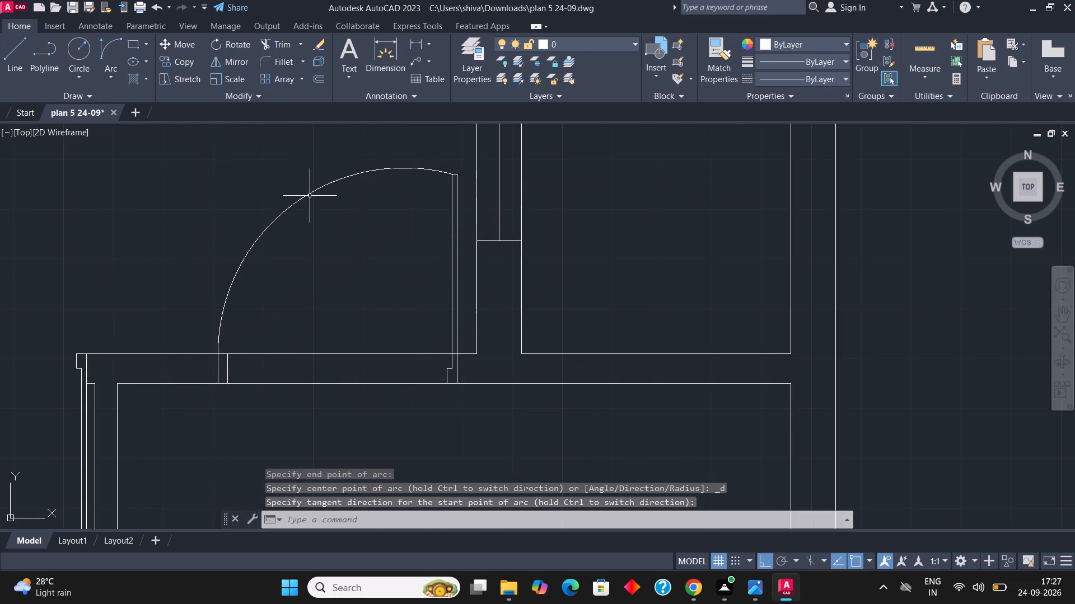
{"action": "scroll", "coordinate": [363, 239], "scroll_direction": "down", "scroll_amount": 2}
{"action": "scroll", "coordinate": [364, 304], "scroll_direction": "up", "scroll_amount": 1}
{"action": "key", "text": "Escape"}
{"action": "key", "text": "Escape"}
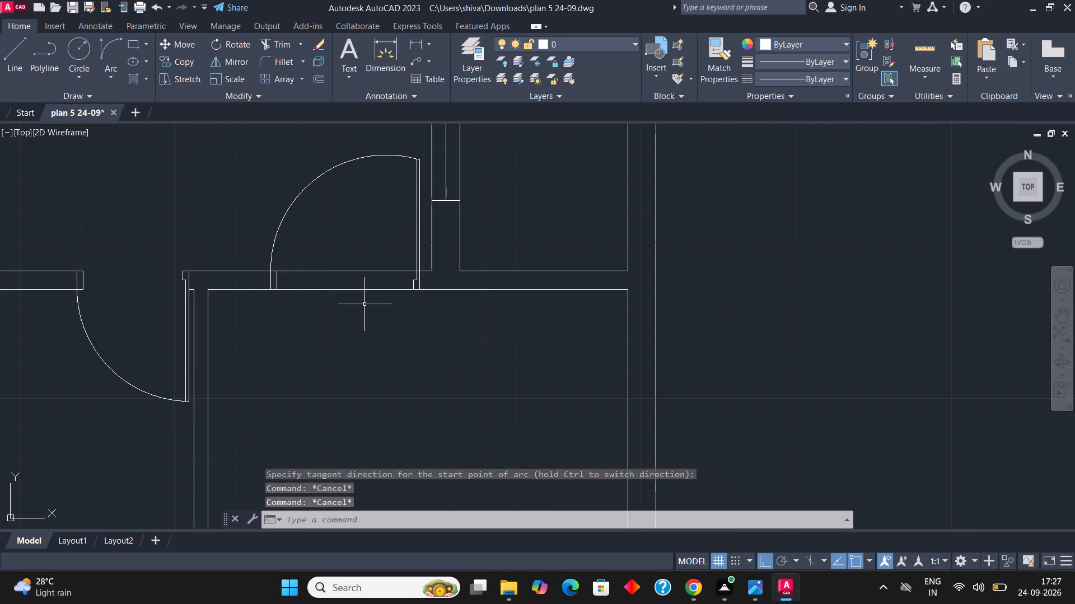
Trim both faces of the lower cross partition between the jambs to open the doorway into the bottom right room.
{"action": "type", "text": "tr"}
{"action": "key", "text": "Return"}
{"action": "left_click", "coordinate": [361, 257]}
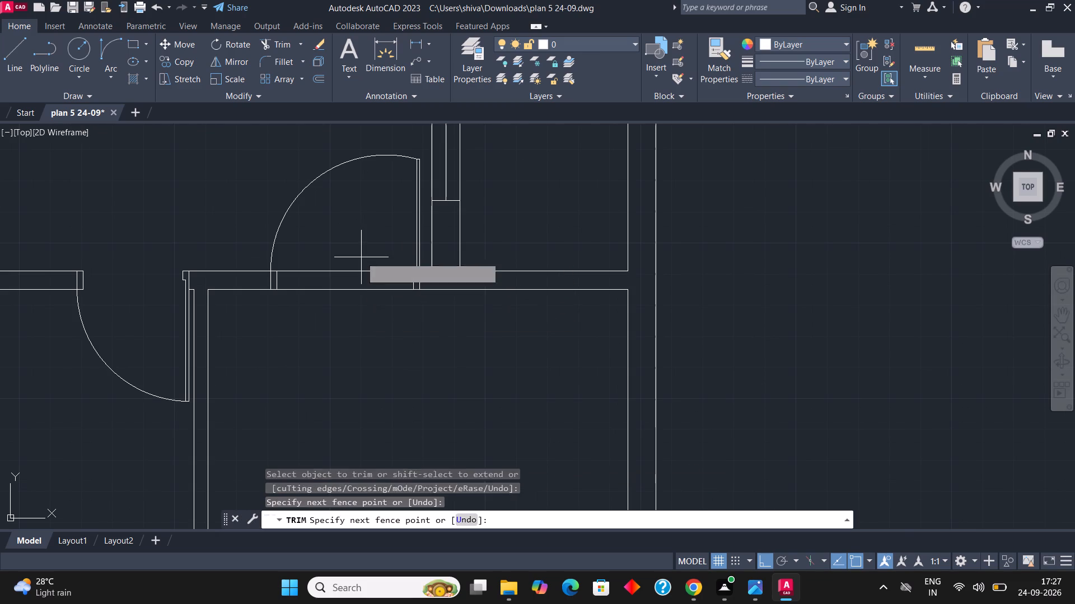
{"action": "left_click", "coordinate": [359, 297]}
{"action": "scroll", "coordinate": [261, 271], "scroll_direction": "up", "scroll_amount": 1}
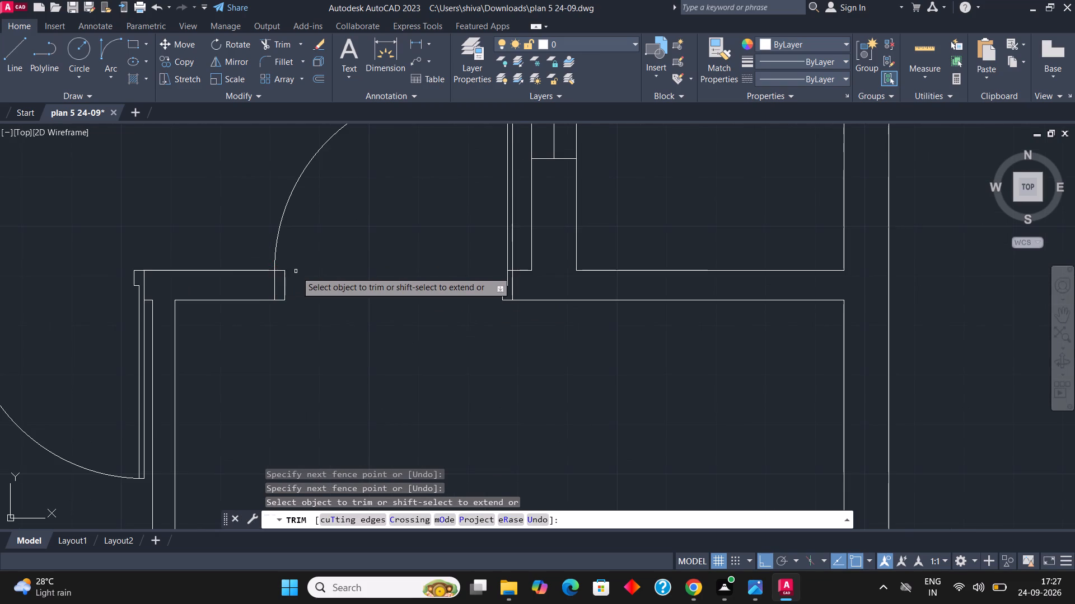
{"action": "scroll", "coordinate": [296, 271], "scroll_direction": "down", "scroll_amount": 3}
{"action": "scroll", "coordinate": [329, 289], "scroll_direction": "up", "scroll_amount": 2}
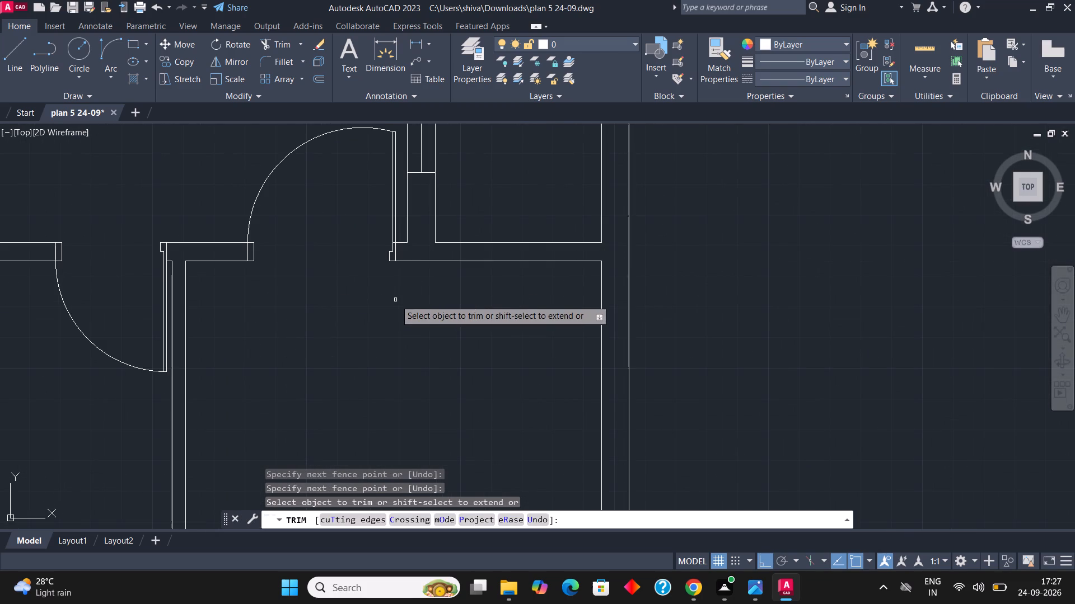
{"action": "key", "text": "Escape"}
{"action": "key", "text": "Escape"}
{"action": "key", "text": "Escape"}
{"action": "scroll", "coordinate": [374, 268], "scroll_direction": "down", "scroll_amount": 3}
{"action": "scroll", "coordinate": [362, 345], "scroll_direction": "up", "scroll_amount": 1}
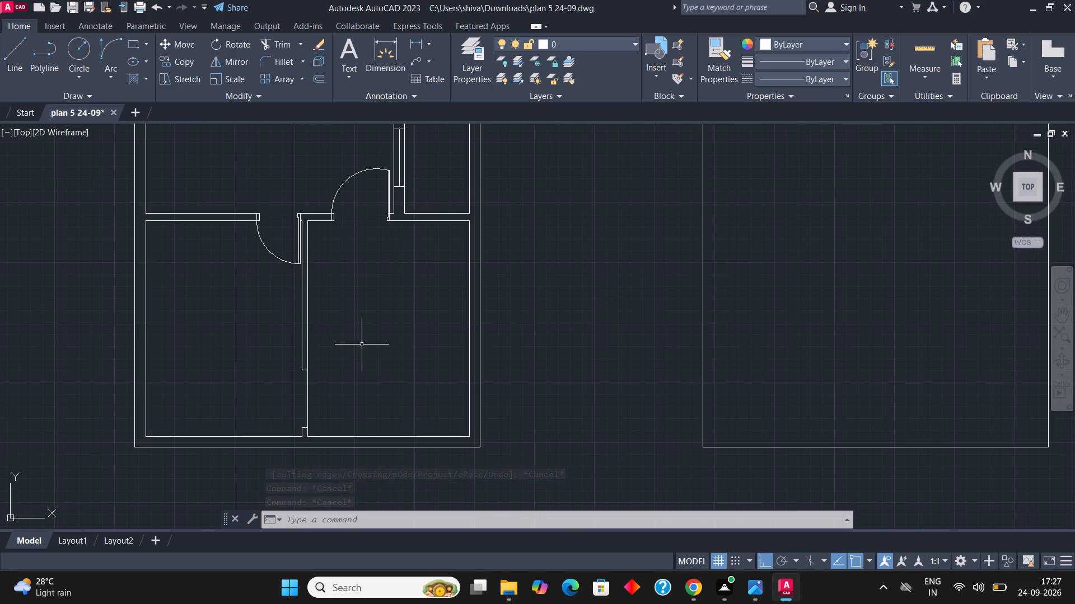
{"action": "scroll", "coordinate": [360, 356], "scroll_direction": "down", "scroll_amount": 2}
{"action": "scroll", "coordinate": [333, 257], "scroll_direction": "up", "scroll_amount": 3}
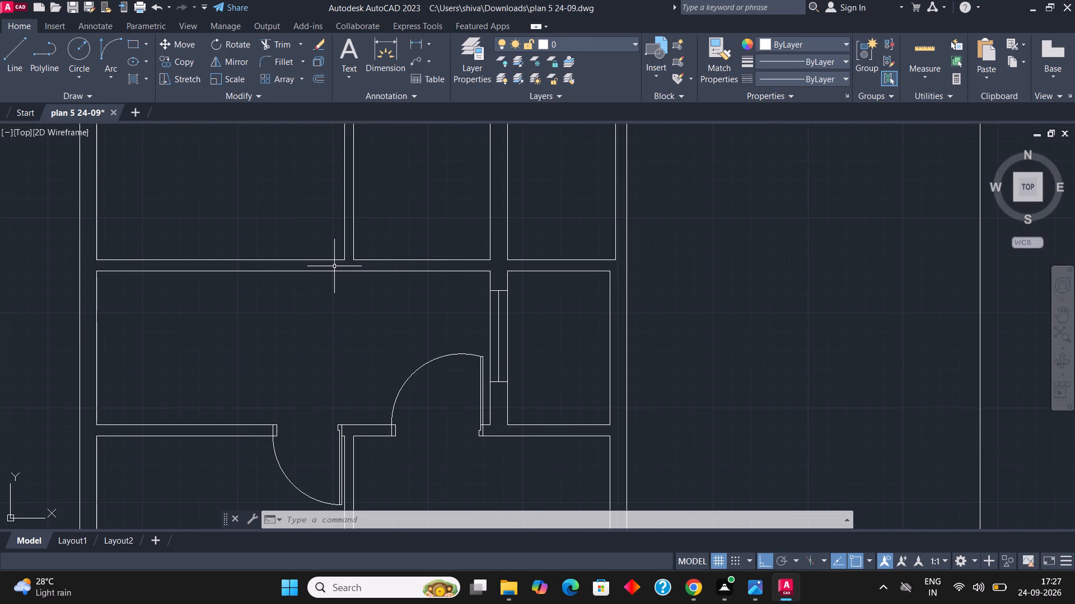
Draw a vertical line across both faces of the upper cross partition, just left of the middle vertical partition.
{"action": "key", "text": "Escape"}
{"action": "key", "text": "Escape"}
{"action": "key", "text": "l"}
{"action": "key", "text": "Return"}
{"action": "scroll", "coordinate": [334, 266], "scroll_direction": "up", "scroll_amount": 1}
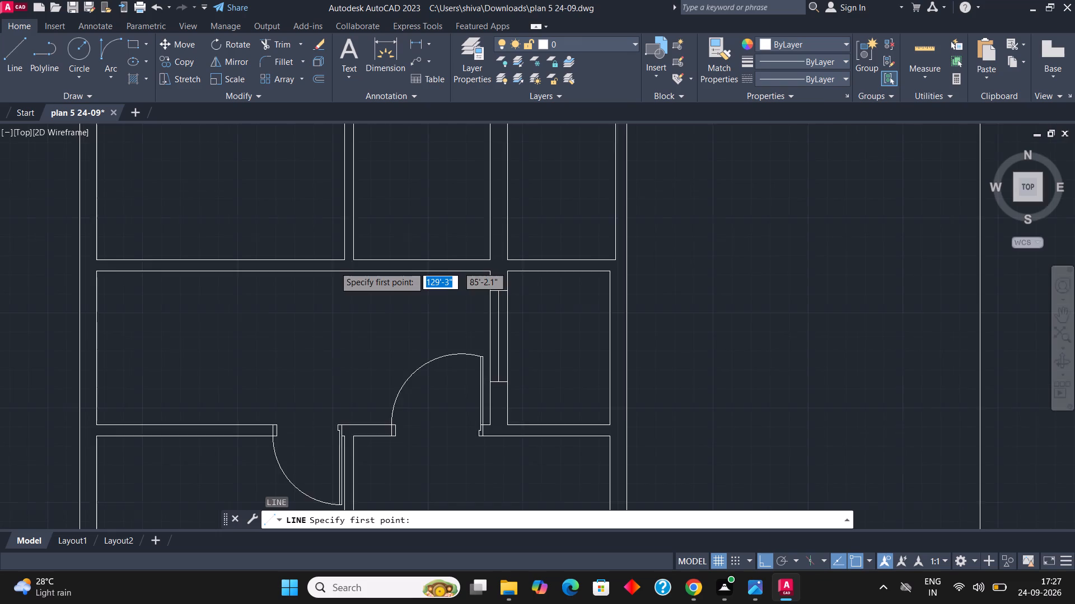
{"action": "scroll", "coordinate": [334, 266], "scroll_direction": "up", "scroll_amount": 1}
{"action": "left_click", "coordinate": [334, 224]}
{"action": "left_click", "coordinate": [339, 345]}
{"action": "key", "text": "Escape"}
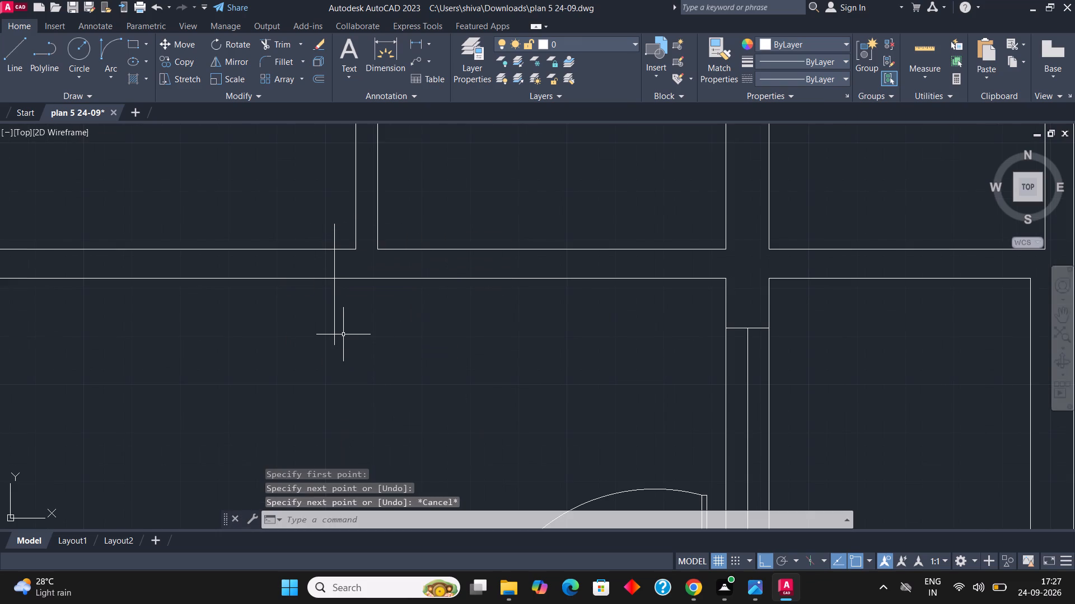
Trim the new jamb line's overhangs above and below the cross partition so it spans only the partition thickness.
{"action": "type", "text": "tr"}
{"action": "key", "text": "Return"}
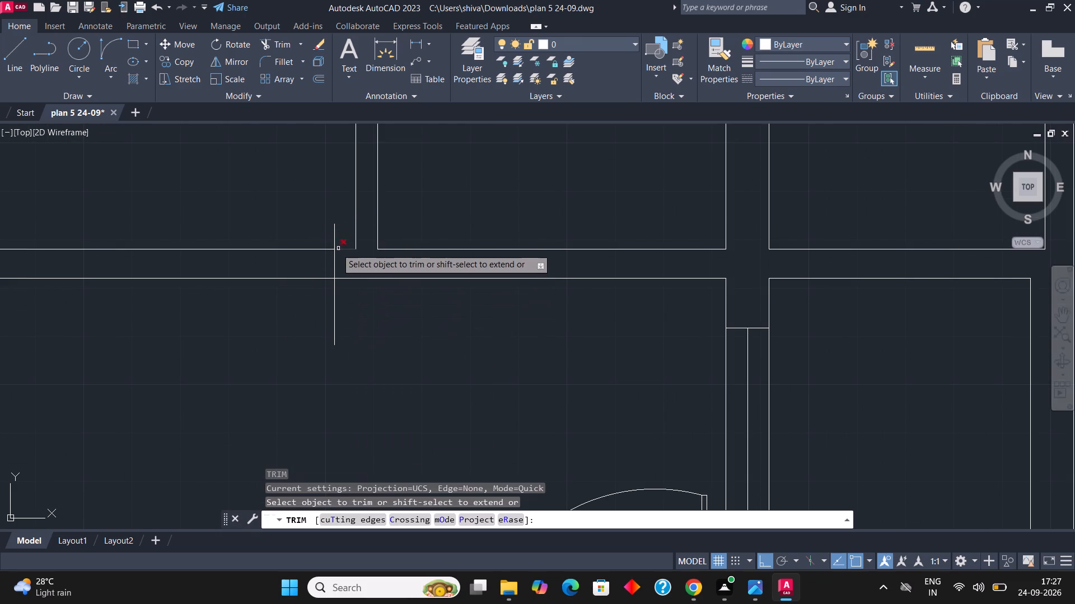
{"action": "left_click", "coordinate": [326, 228]}
{"action": "left_click", "coordinate": [340, 231]}
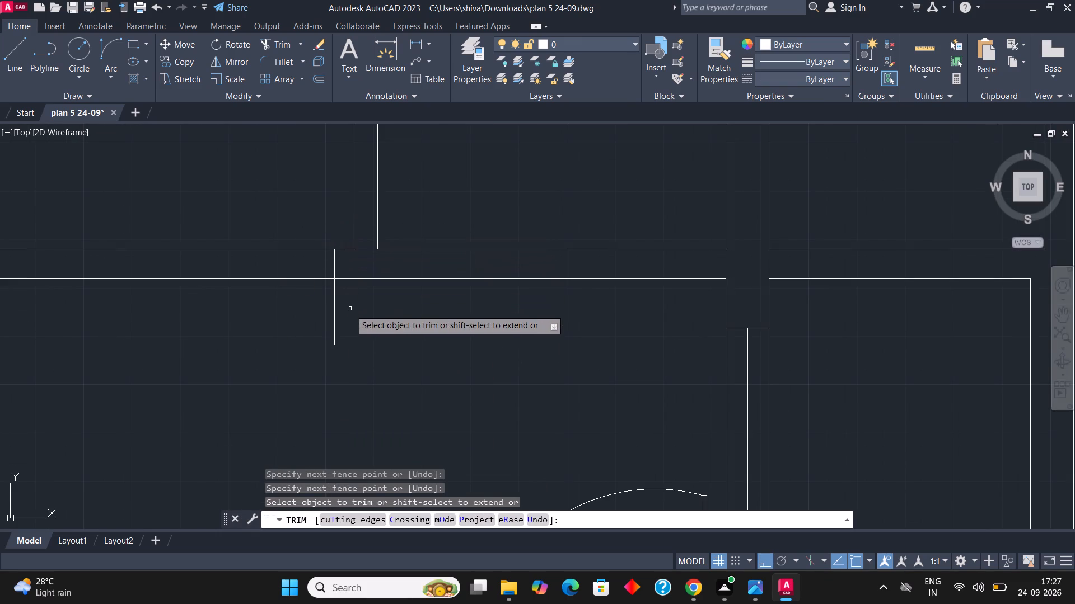
{"action": "left_click", "coordinate": [349, 318]}
{"action": "left_click_drag", "start_coordinate": [347, 318], "coordinate": [323, 318]}
{"action": "left_click", "coordinate": [305, 318]}
{"action": "left_click_drag", "start_coordinate": [325, 315], "coordinate": [347, 325]}
{"action": "left_click", "coordinate": [349, 325]}
{"action": "left_click", "coordinate": [317, 300]}
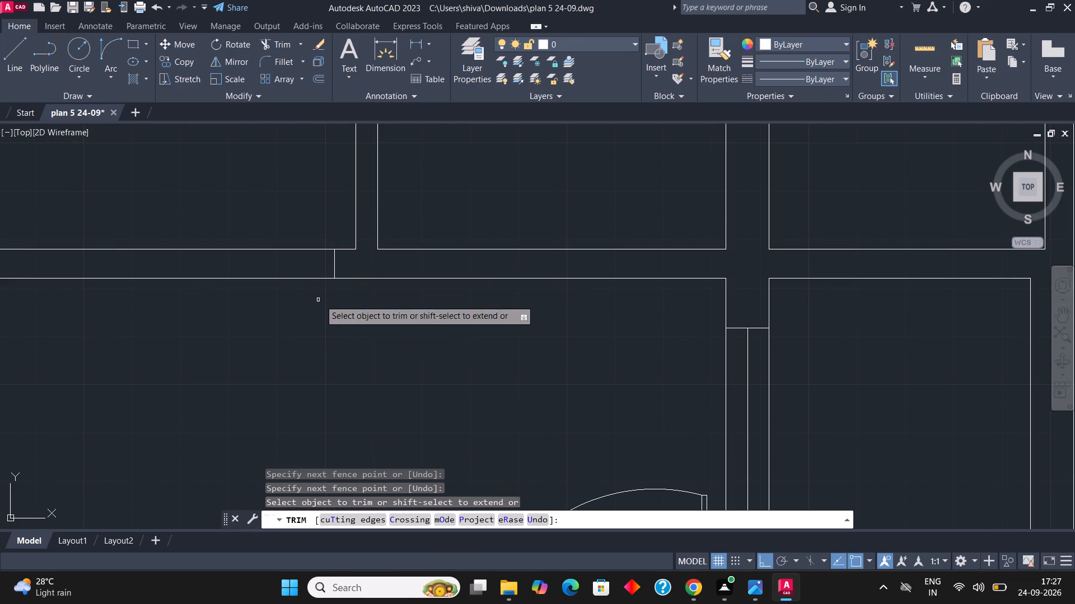
{"action": "key", "text": "Escape"}
{"action": "key", "text": "Escape"}
Offset the jamb line 3' to the left along the upper cross partition.
{"action": "scroll", "coordinate": [338, 276], "scroll_direction": "up", "scroll_amount": 2}
{"action": "scroll", "coordinate": [360, 274], "scroll_direction": "down", "scroll_amount": 1}
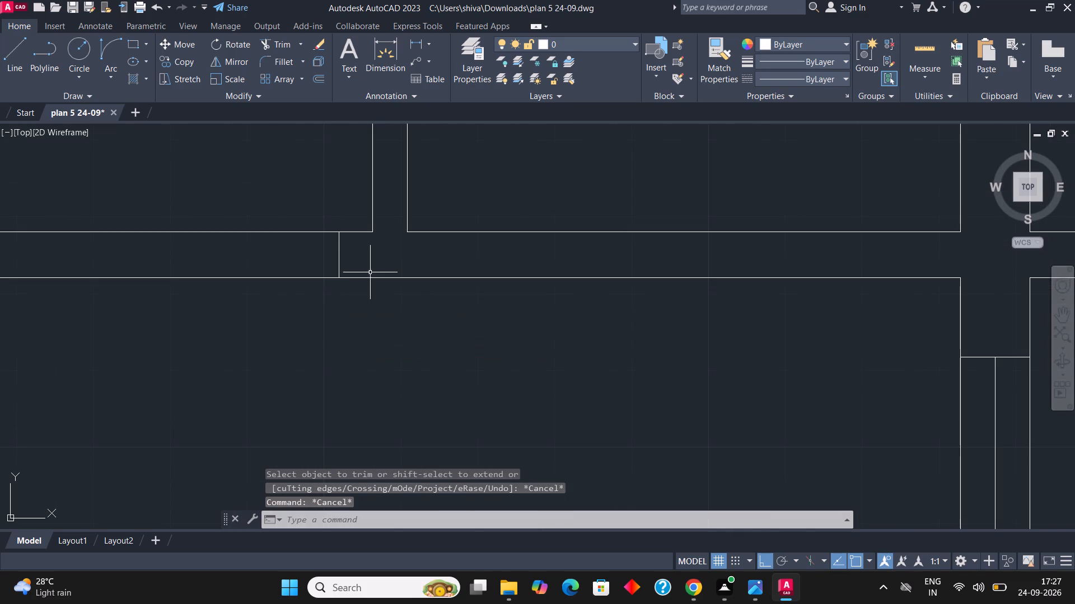
{"action": "left_click", "coordinate": [358, 256]}
{"action": "left_click", "coordinate": [277, 247]}
{"action": "left_click", "coordinate": [324, 84]}
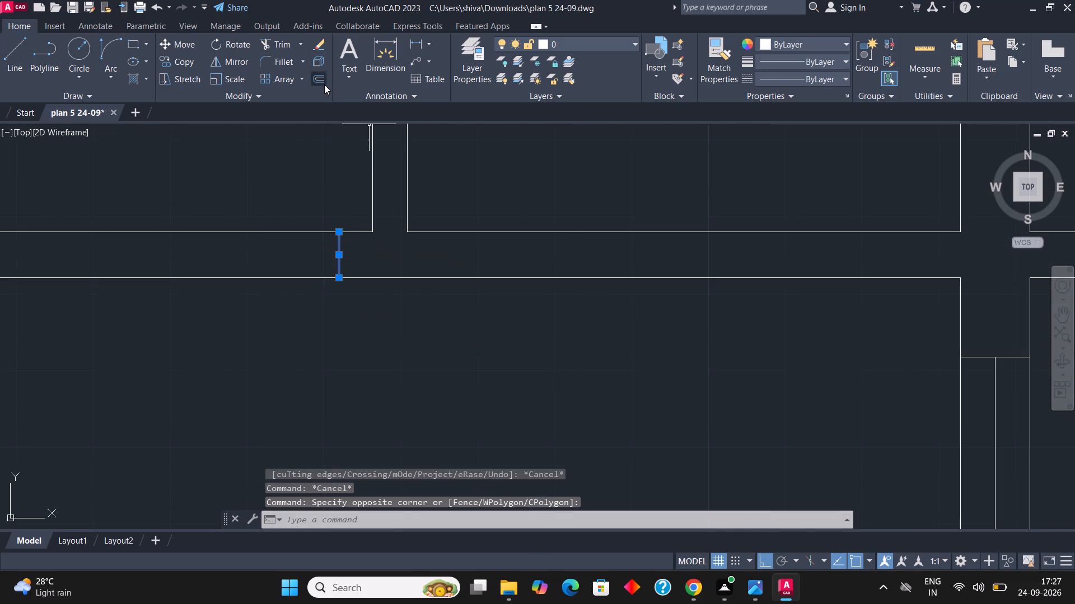
{"action": "scroll", "coordinate": [471, 385], "scroll_direction": "down", "scroll_amount": 3}
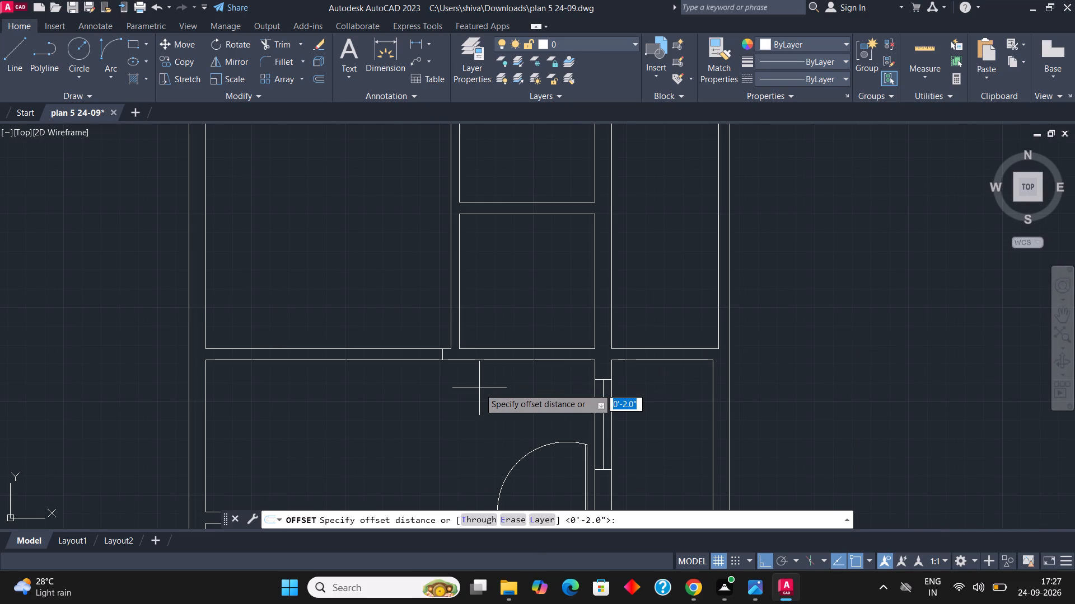
{"action": "type", "text": "3'"}
{"action": "key", "text": "Return"}
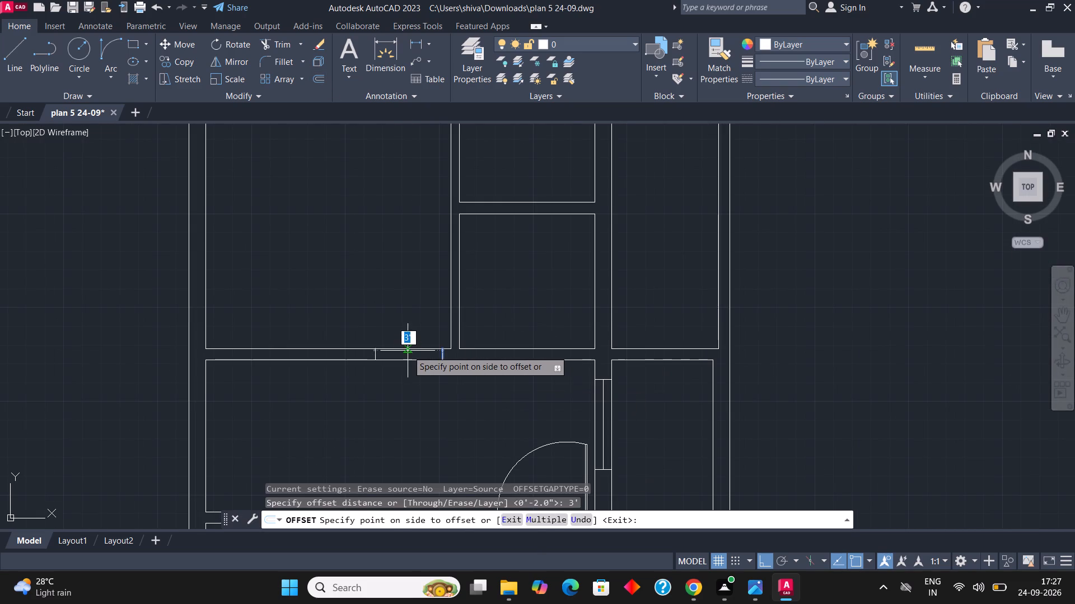
{"action": "left_click", "coordinate": [408, 351]}
{"action": "scroll", "coordinate": [408, 351], "scroll_direction": "up", "scroll_amount": 2}
{"action": "key", "text": "Escape"}
{"action": "key", "text": "Escape"}
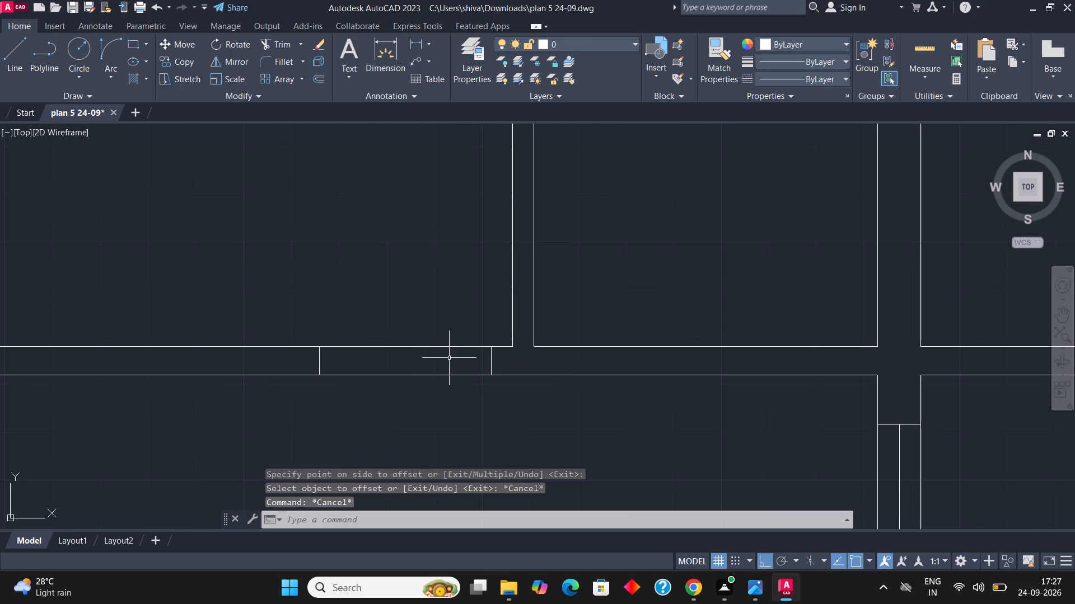
Draw the door leaf and stepped jamb from the right jamb's upper end: 3' up, 1" left, down to mid-partition, 1" left, and down past the lower face.
{"action": "key", "text": "l"}
{"action": "key", "text": "Return"}
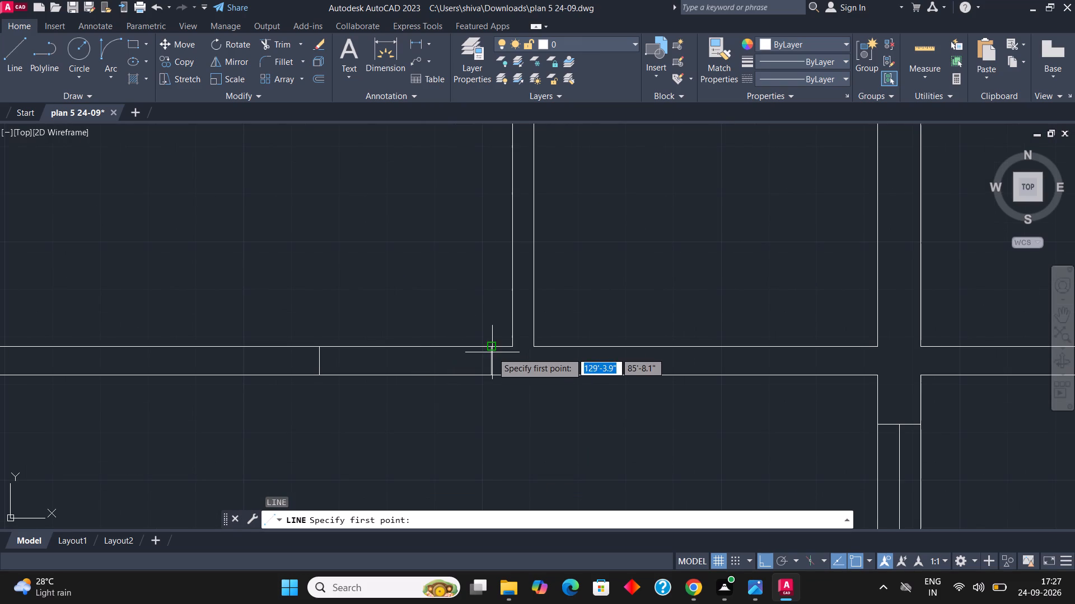
{"action": "left_click", "coordinate": [492, 352]}
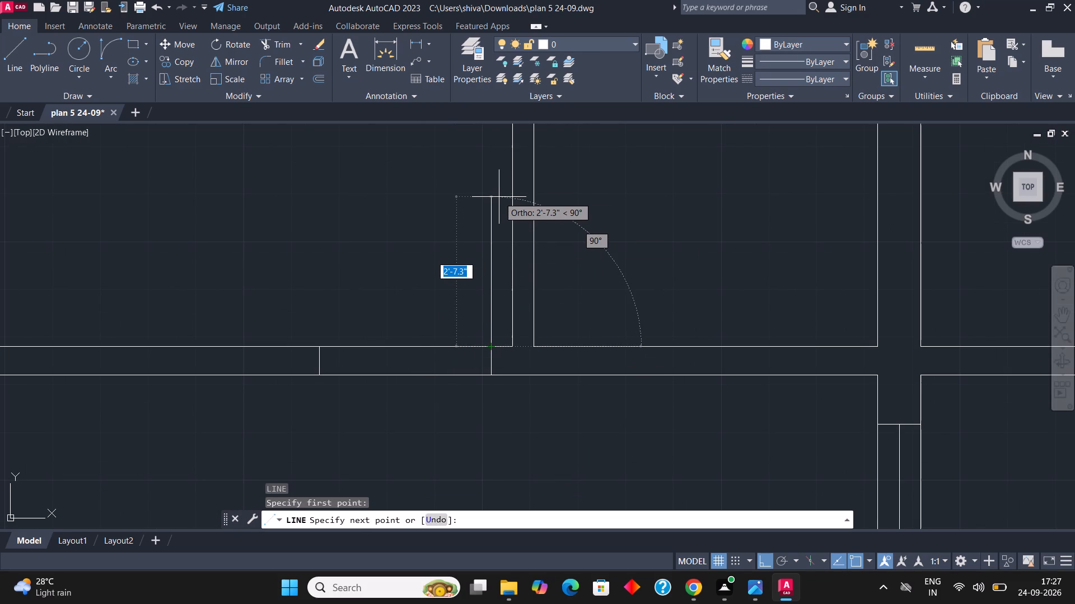
{"action": "key", "text": "3"}
{"action": "key", "text": "apostrophe"}
{"action": "key", "text": "Return"}
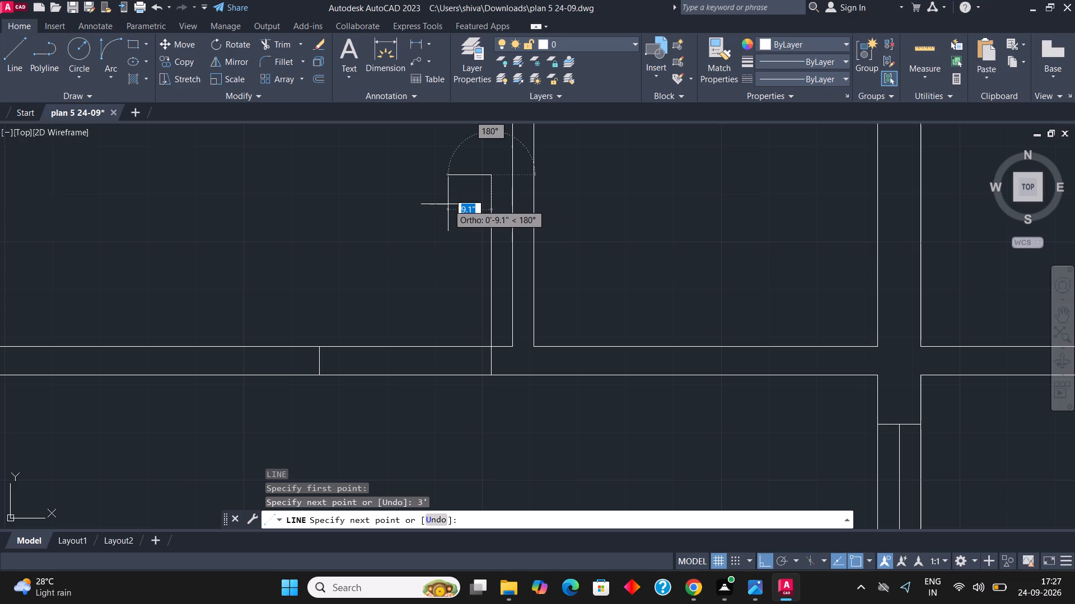
{"action": "key", "text": "1"}
{"action": "key", "text": "shift+quotedbl"}
{"action": "key", "text": "Return"}
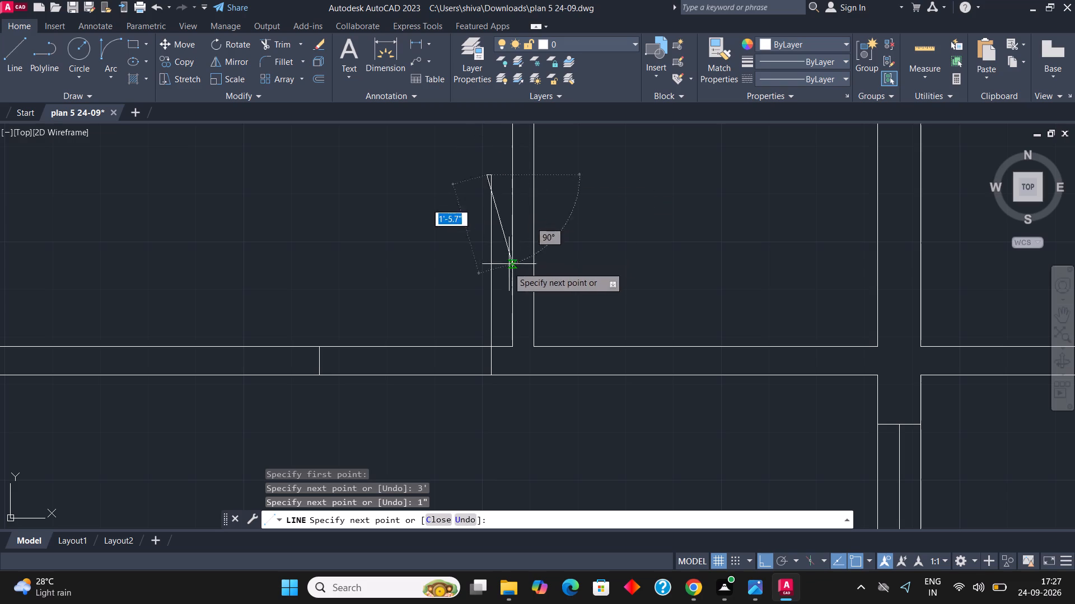
{"action": "scroll", "coordinate": [466, 358], "scroll_direction": "up", "scroll_amount": 2}
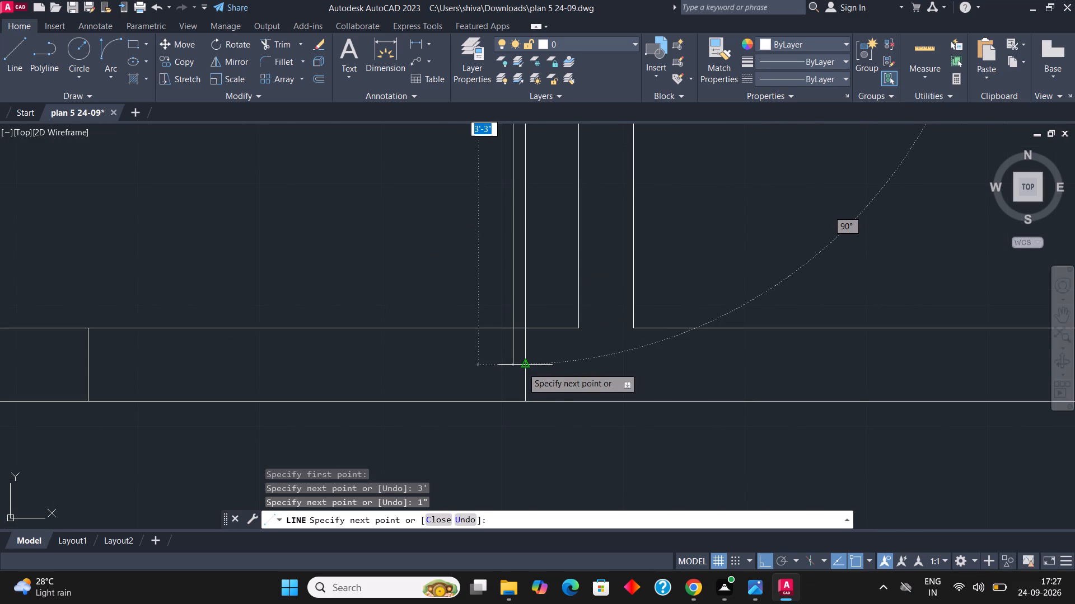
{"action": "left_click", "coordinate": [515, 368]}
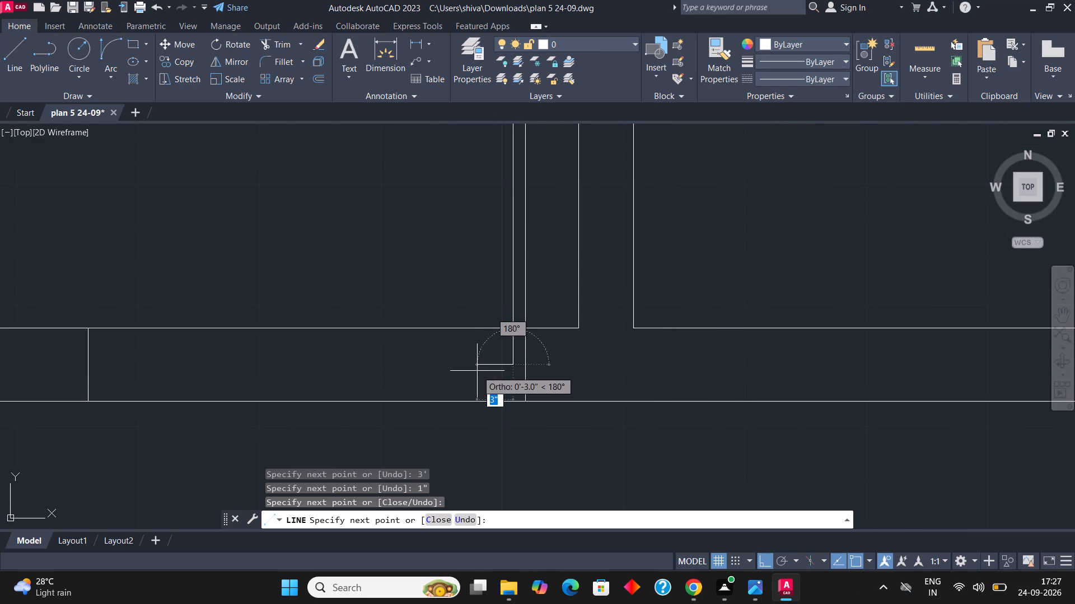
{"action": "key", "text": "2"}
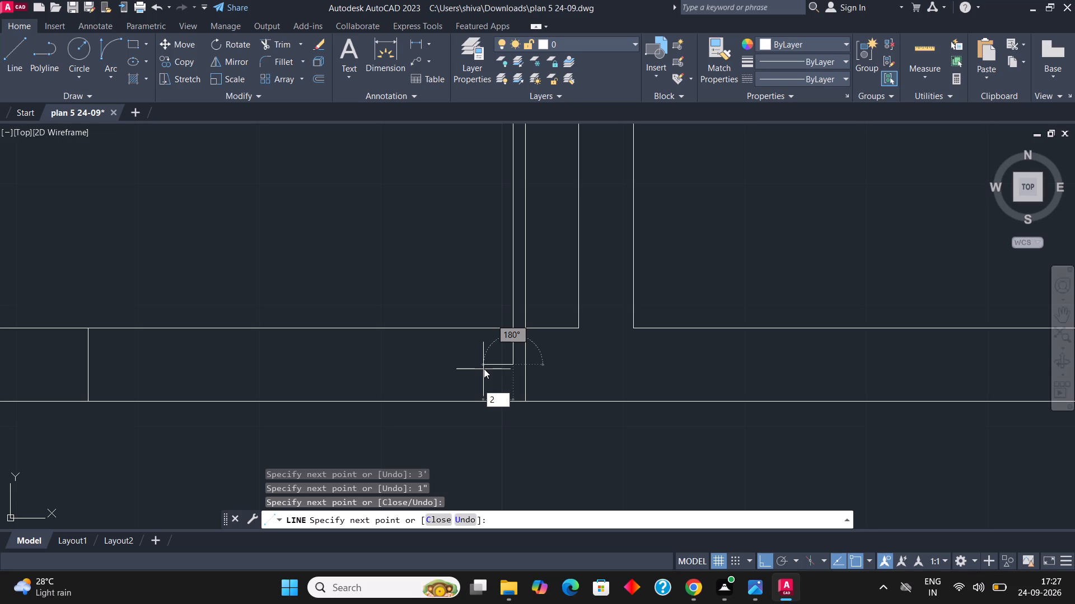
{"action": "key", "text": "BackSpace"}
{"action": "type", "text": "1\""}
{"action": "key", "text": "Return"}
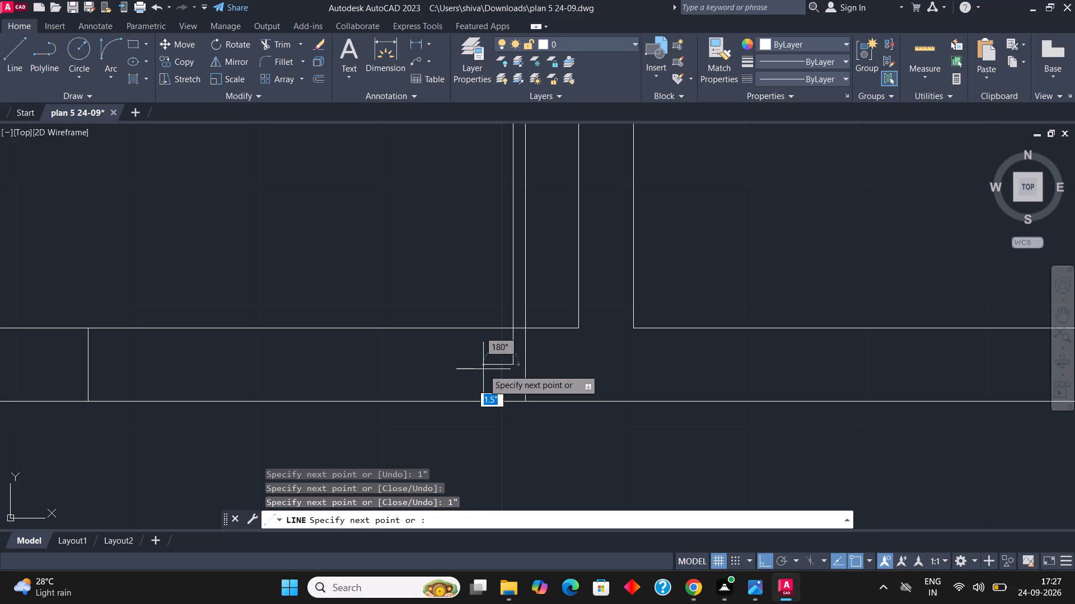
{"action": "scroll", "coordinate": [489, 408], "scroll_direction": "up", "scroll_amount": 1}
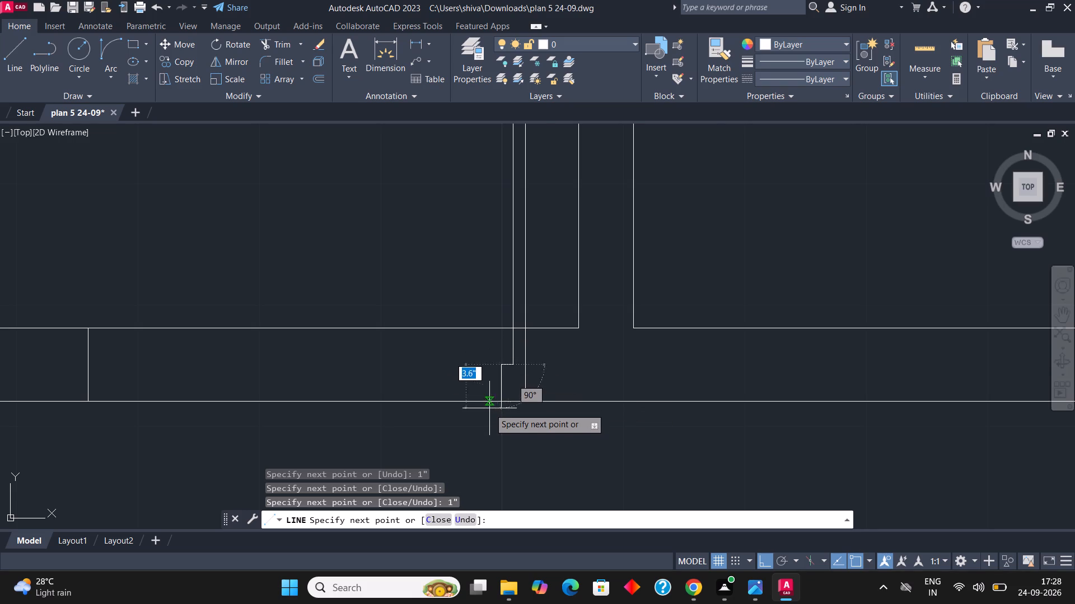
{"action": "scroll", "coordinate": [489, 408], "scroll_direction": "up", "scroll_amount": 1}
{"action": "left_click", "coordinate": [491, 412]}
{"action": "key", "text": "Escape"}
Trim the stepped jamb line's overhang below the lower face of the upper cross partition.
{"action": "type", "text": "tr"}
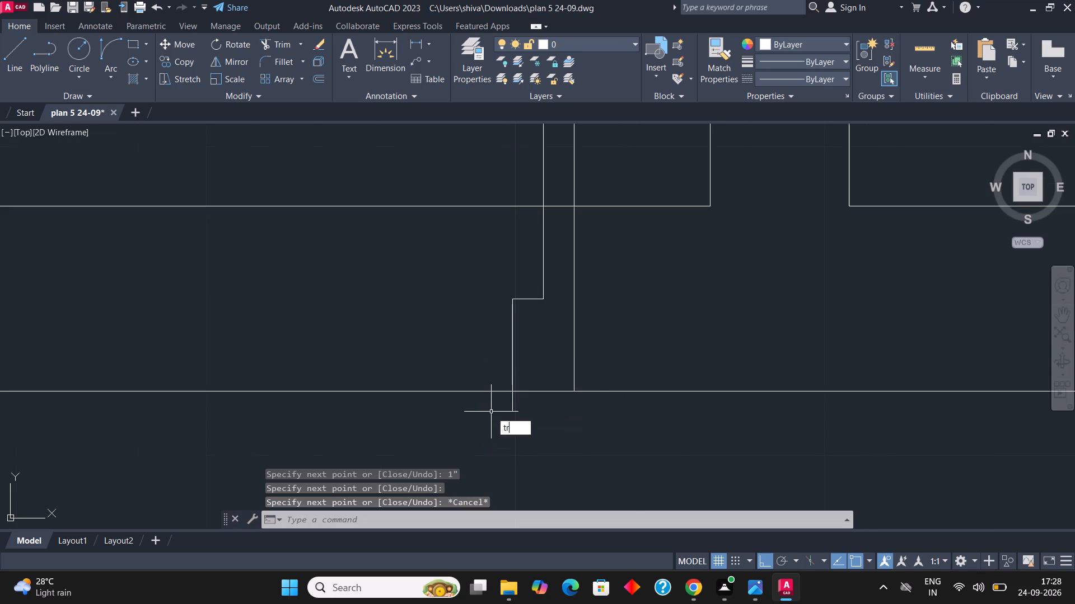
{"action": "key", "text": "Return"}
{"action": "left_click", "coordinate": [501, 406]}
{"action": "left_click", "coordinate": [530, 405]}
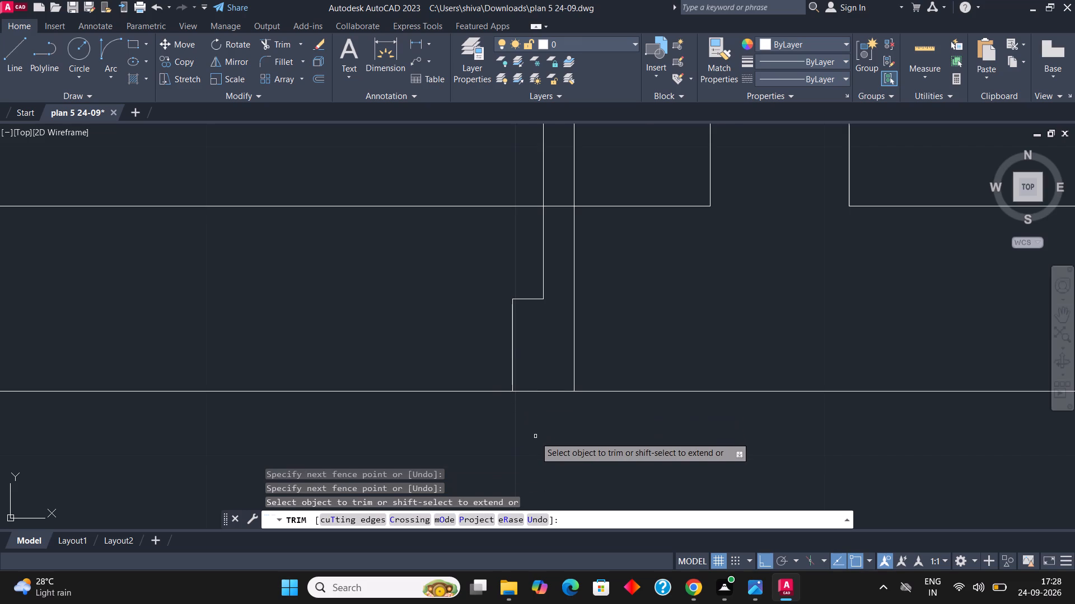
{"action": "scroll", "coordinate": [535, 437], "scroll_direction": "down", "scroll_amount": 3}
{"action": "key", "text": "Escape"}
{"action": "key", "text": "Escape"}
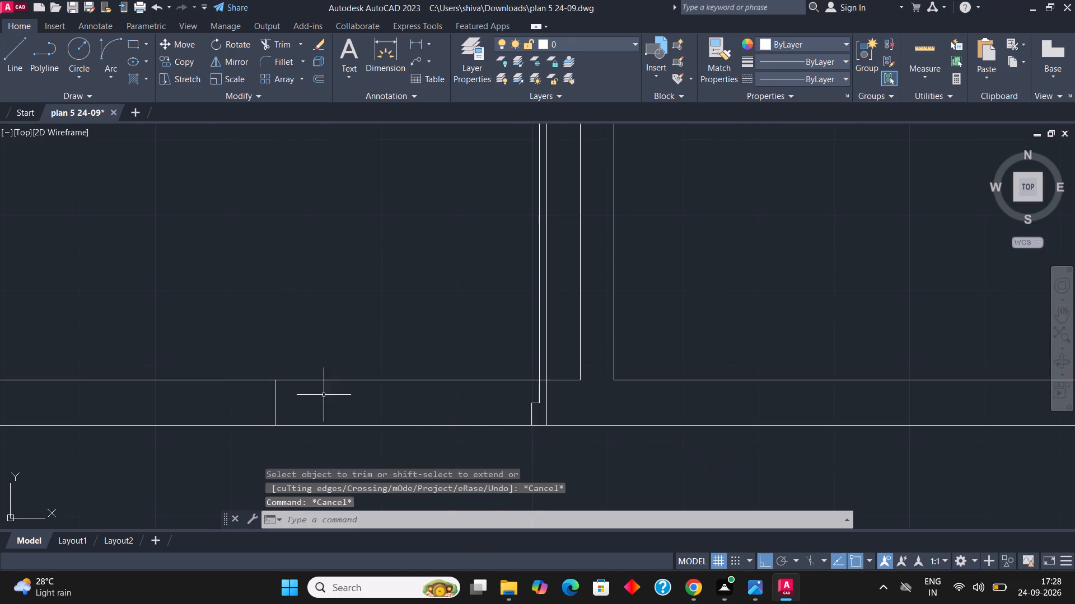
Offset the opening's left jamb line 2" to the right.
{"action": "left_click", "coordinate": [314, 400]}
{"action": "left_click", "coordinate": [264, 405]}
{"action": "left_click", "coordinate": [320, 79]}
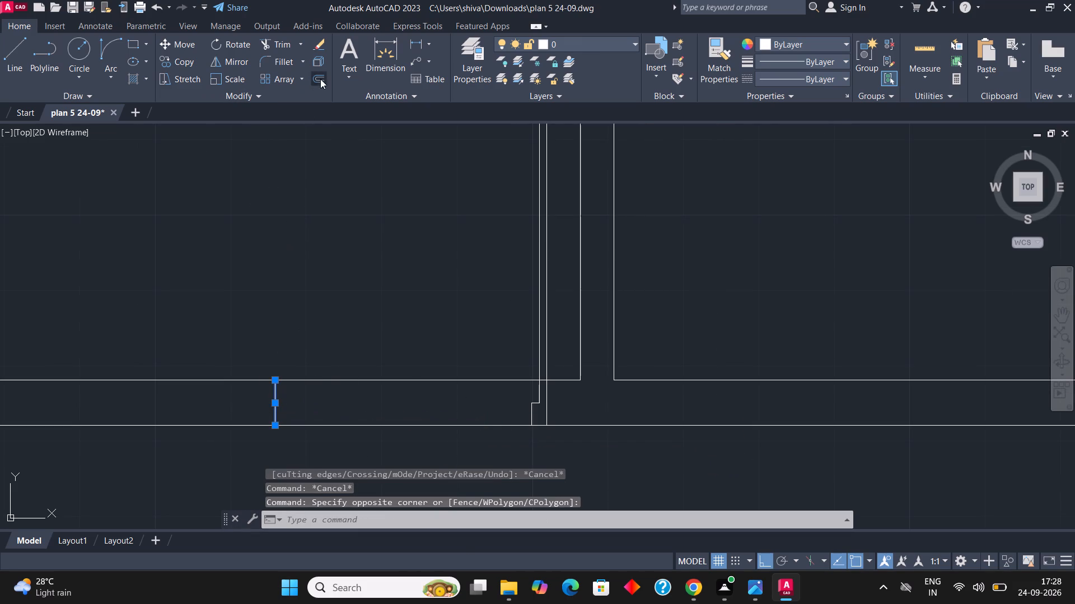
{"action": "type", "text": "2\""}
{"action": "key", "text": "Return"}
{"action": "left_click", "coordinate": [327, 259]}
{"action": "scroll", "coordinate": [334, 374], "scroll_direction": "down", "scroll_amount": 2}
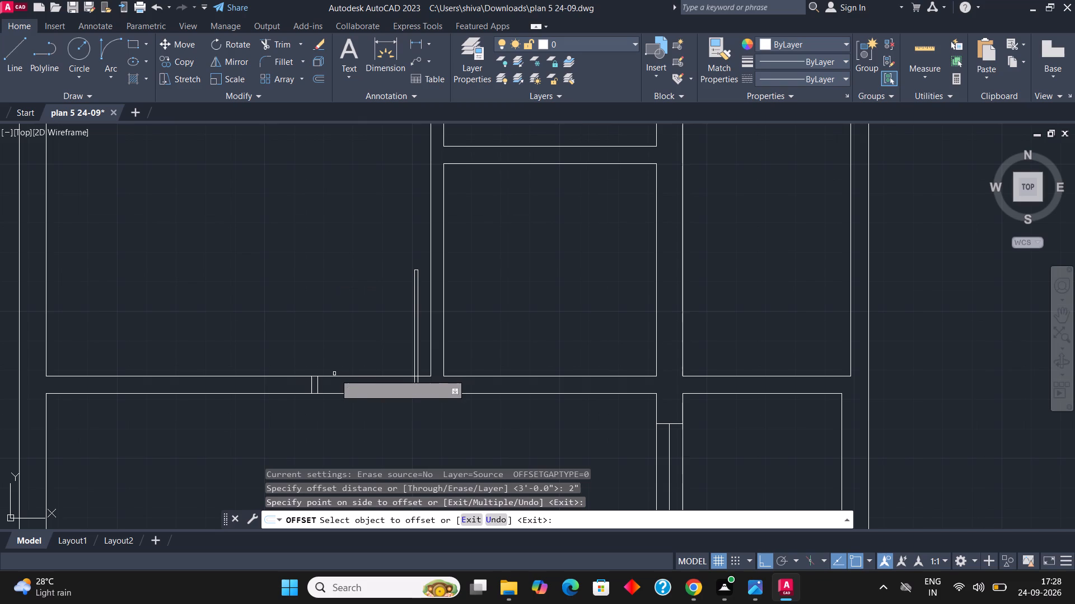
{"action": "key", "text": "Escape"}
{"action": "key", "text": "Escape"}
{"action": "key", "text": "Escape"}
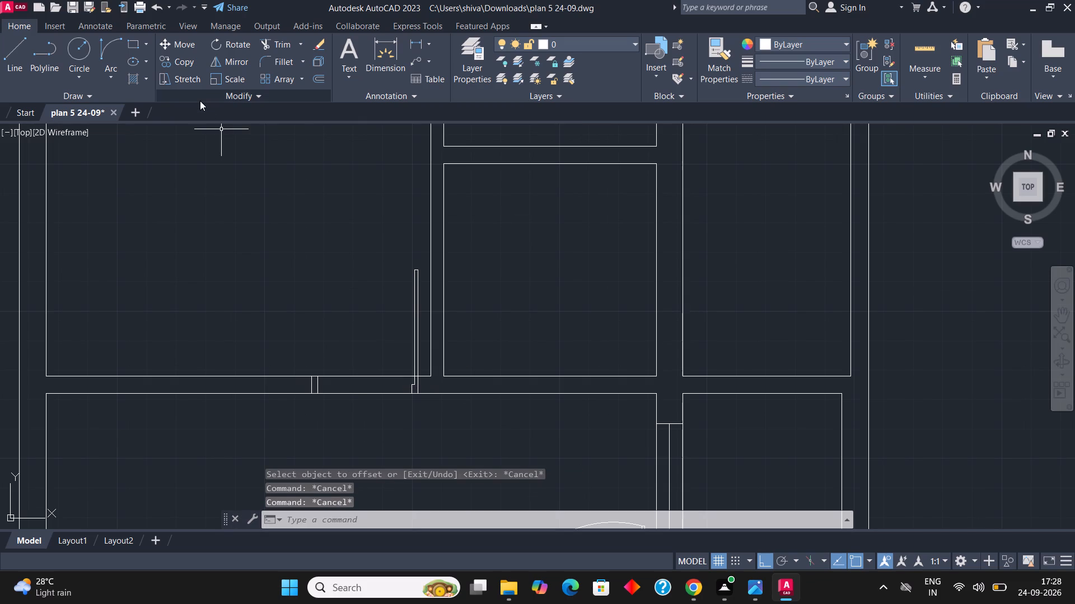
Draw the door swing with a Start, End, Direction arc from the left jamb's upper end to the top of the door leaf.
{"action": "left_click", "coordinate": [99, 82]}
{"action": "left_click", "coordinate": [146, 252]}
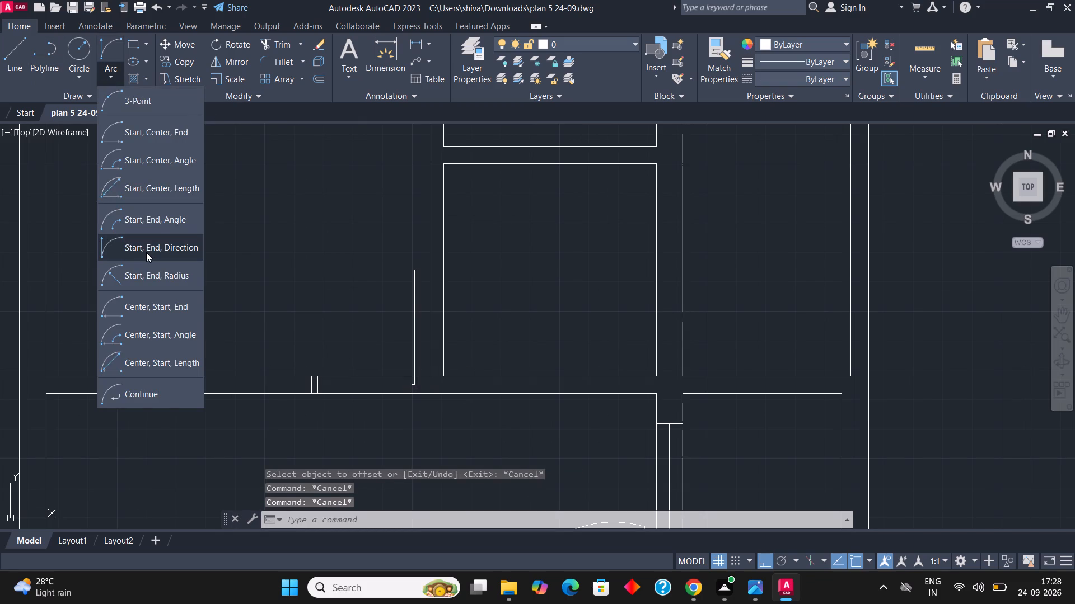
{"action": "scroll", "coordinate": [303, 374], "scroll_direction": "up", "scroll_amount": 3}
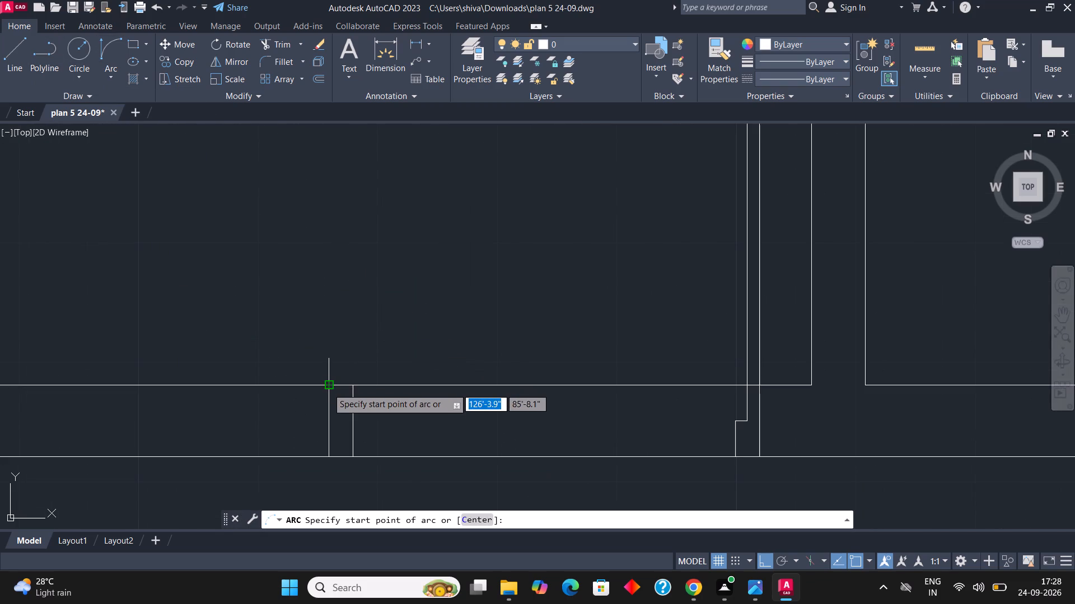
{"action": "left_click", "coordinate": [328, 388]}
{"action": "scroll", "coordinate": [271, 398], "scroll_direction": "down", "scroll_amount": 4}
{"action": "scroll", "coordinate": [284, 320], "scroll_direction": "up", "scroll_amount": 2}
{"action": "scroll", "coordinate": [519, 395], "scroll_direction": "up", "scroll_amount": 1}
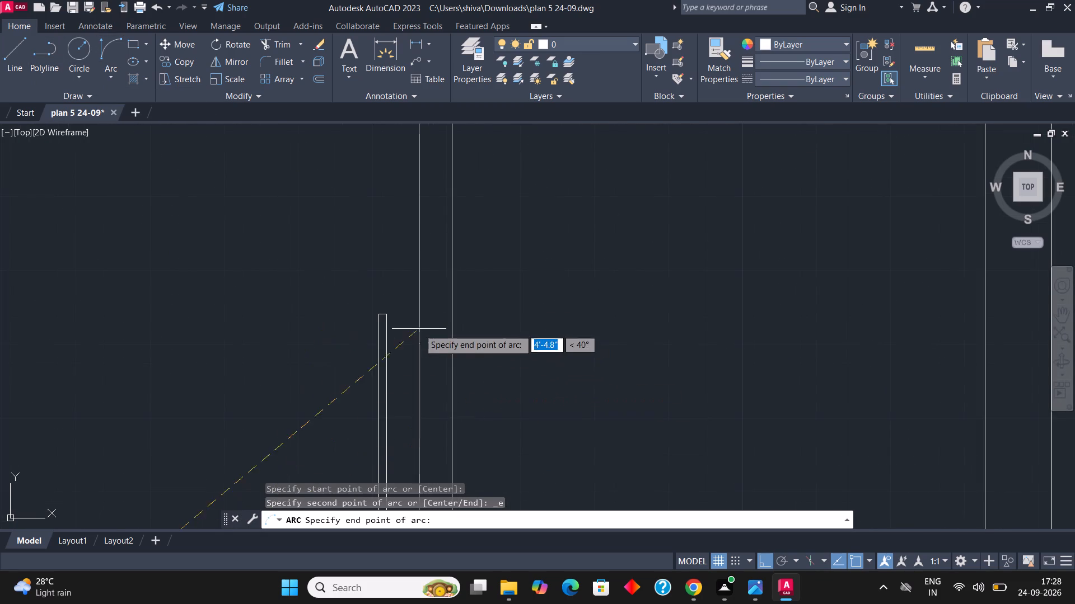
{"action": "scroll", "coordinate": [410, 320], "scroll_direction": "up", "scroll_amount": 1}
{"action": "left_click", "coordinate": [359, 308]}
{"action": "left_click", "coordinate": [345, 293]}
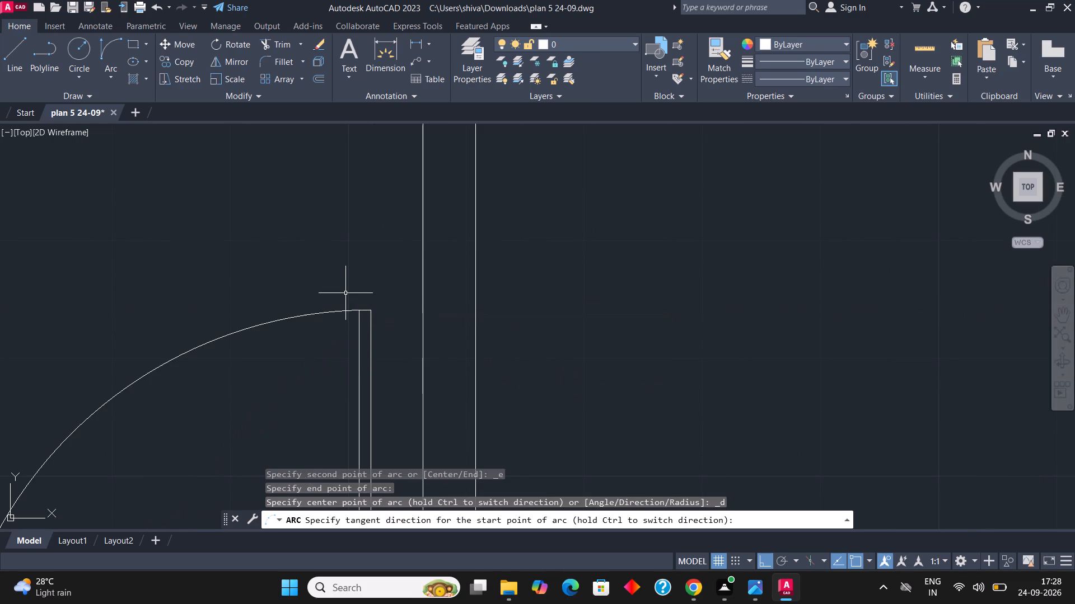
{"action": "scroll", "coordinate": [369, 243], "scroll_direction": "down", "scroll_amount": 4}
{"action": "scroll", "coordinate": [347, 324], "scroll_direction": "up", "scroll_amount": 2}
{"action": "key", "text": "Escape"}
{"action": "key", "text": "Escape"}
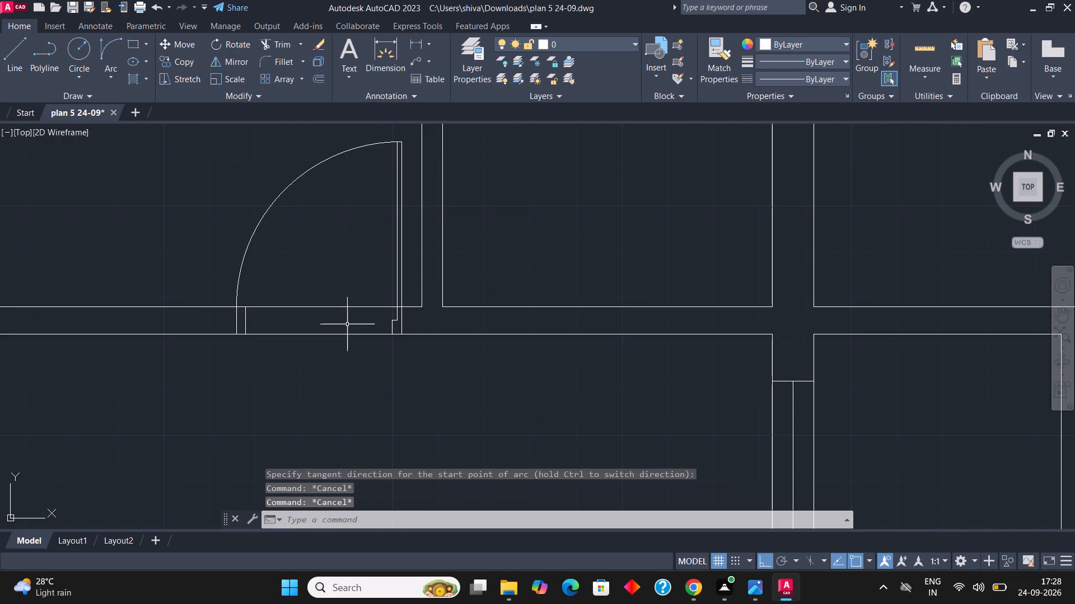
Trim both faces of the upper cross partition between the jambs and the leftover piece inside the door leaf to open the doorway.
{"action": "key", "text": "r"}
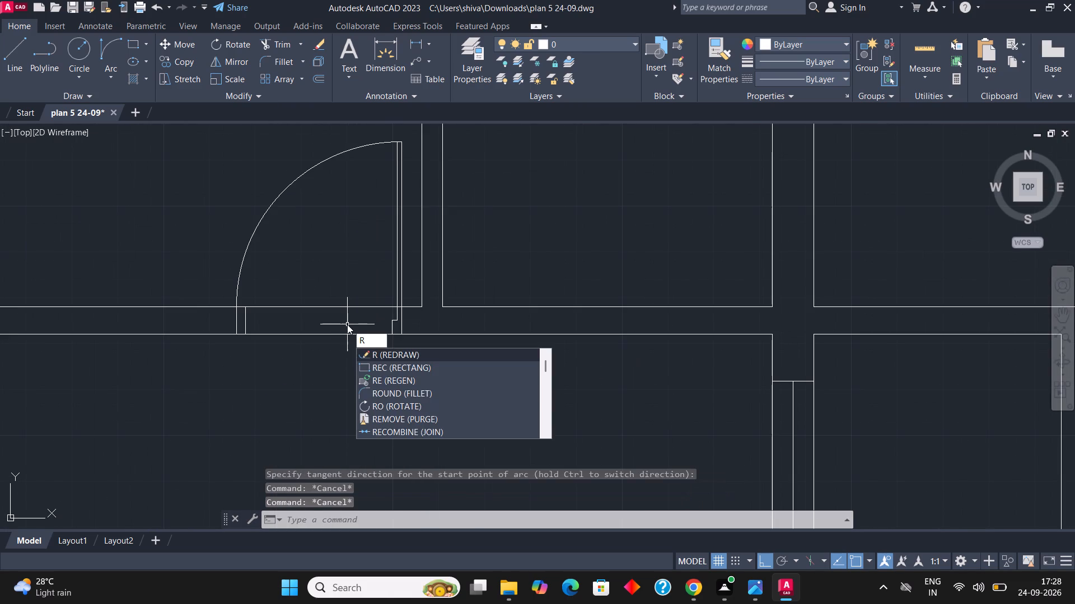
{"action": "key", "text": "BackSpace"}
{"action": "type", "text": "tr"}
{"action": "key", "text": "Return"}
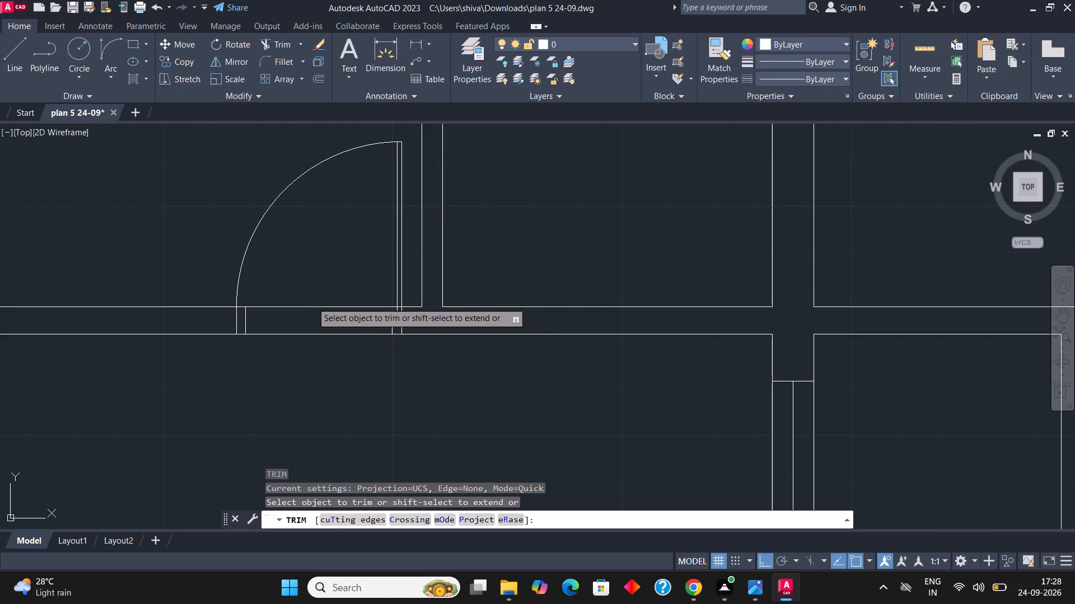
{"action": "left_click", "coordinate": [312, 295]}
{"action": "left_click", "coordinate": [321, 364]}
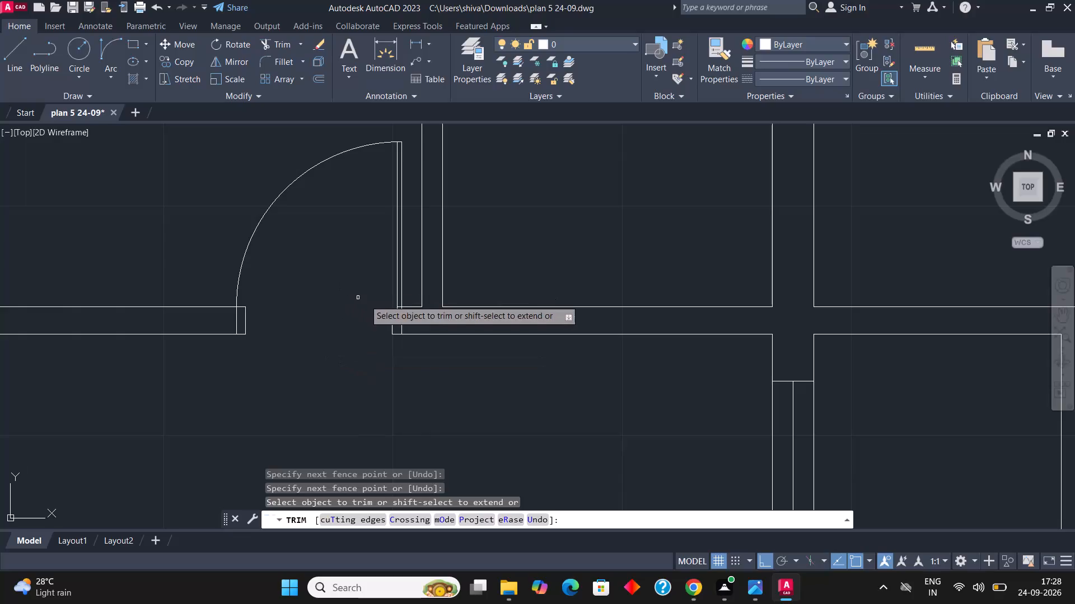
{"action": "scroll", "coordinate": [385, 303], "scroll_direction": "up", "scroll_amount": 2}
{"action": "left_click", "coordinate": [415, 313]}
{"action": "scroll", "coordinate": [363, 357], "scroll_direction": "down", "scroll_amount": 2}
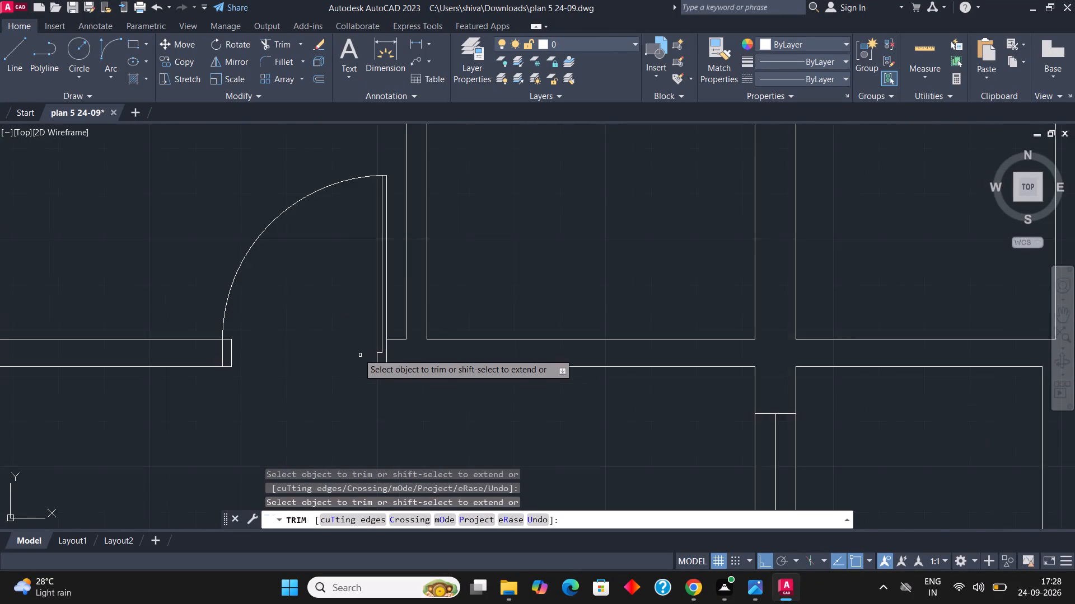
{"action": "scroll", "coordinate": [358, 353], "scroll_direction": "down", "scroll_amount": 1}
{"action": "key", "text": "Escape"}
{"action": "key", "text": "Escape"}
{"action": "scroll", "coordinate": [346, 330], "scroll_direction": "down", "scroll_amount": 2}
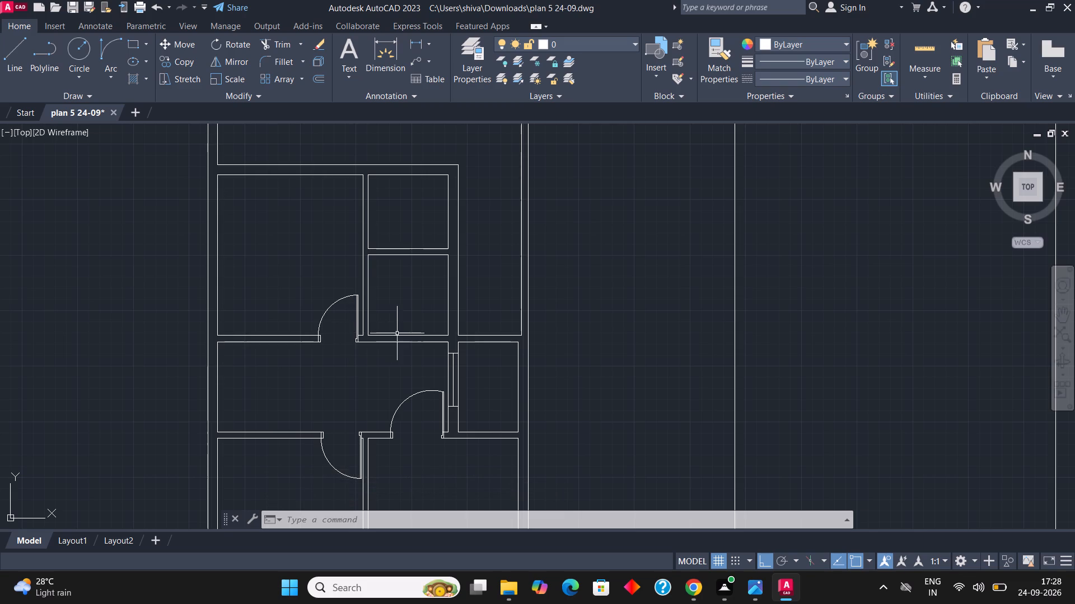
Draw a vertical jamb line across the upper cross partition, just right of the vertical partition beside the upper door.
{"action": "scroll", "coordinate": [387, 364], "scroll_direction": "up", "scroll_amount": 2}
{"action": "key", "text": "Escape"}
{"action": "key", "text": "Escape"}
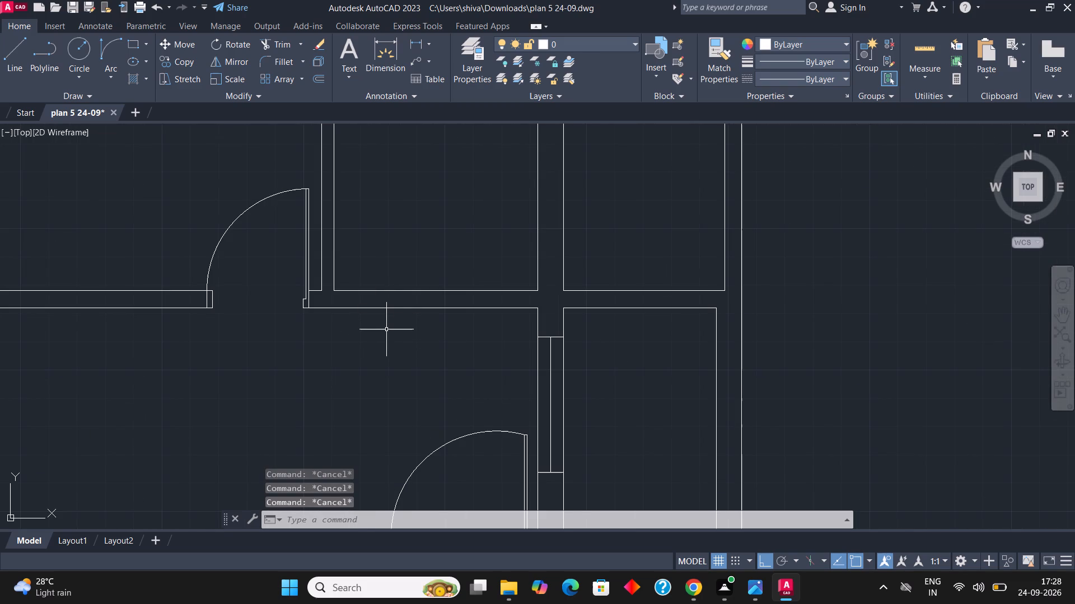
{"action": "key", "text": "l"}
{"action": "key", "text": "Return"}
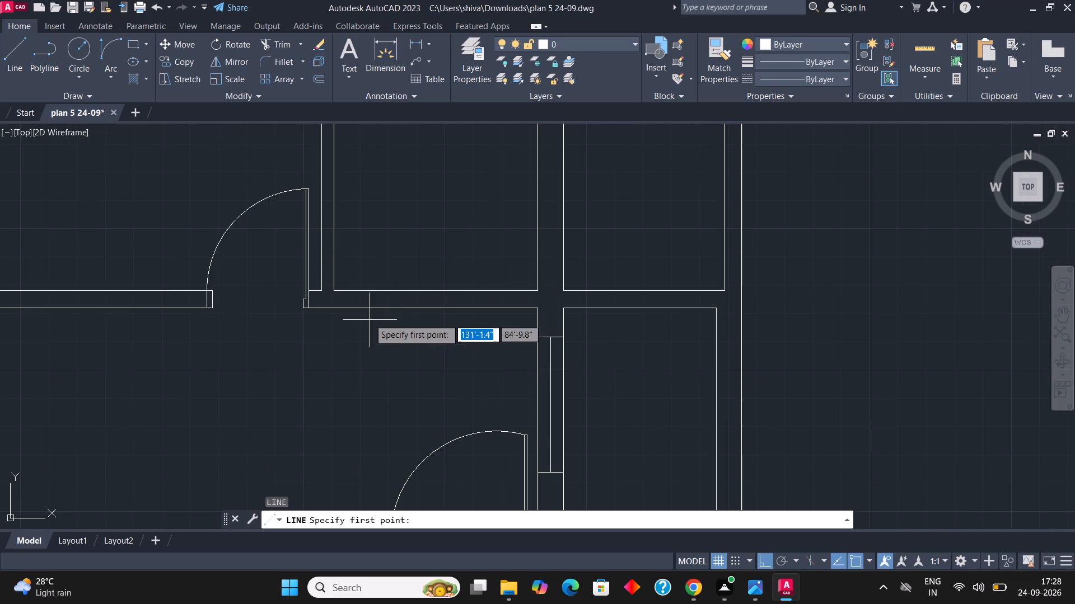
{"action": "left_click", "coordinate": [353, 269]}
{"action": "left_click", "coordinate": [354, 352]}
{"action": "key", "text": "Escape"}
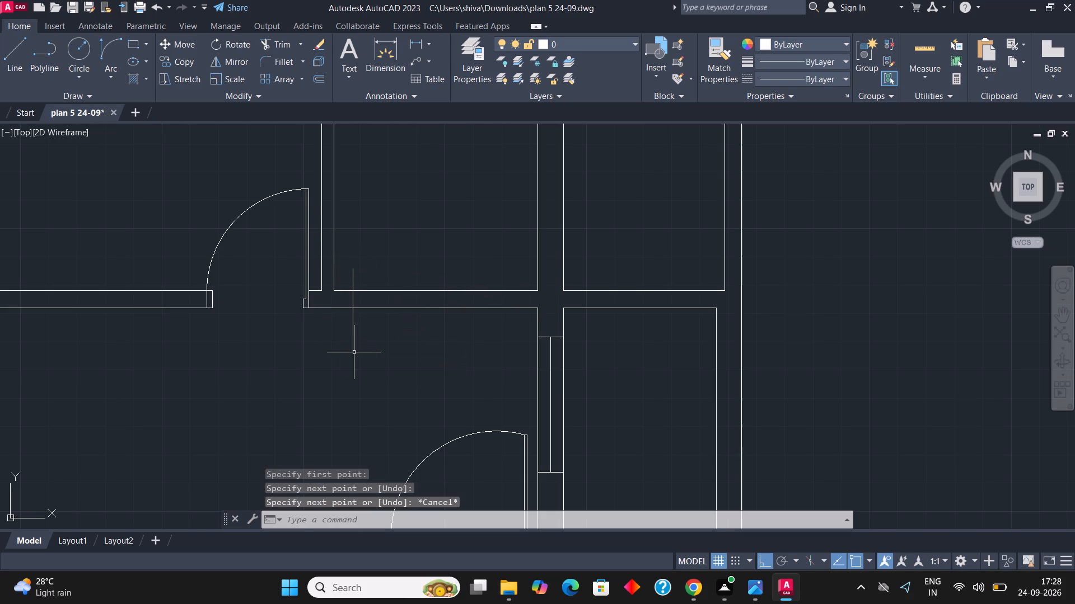
Trim the new jamb line's overhangs above and below the faces of the upper cross partition.
{"action": "type", "text": "tr"}
{"action": "key", "text": "Return"}
{"action": "left_click", "coordinate": [348, 271]}
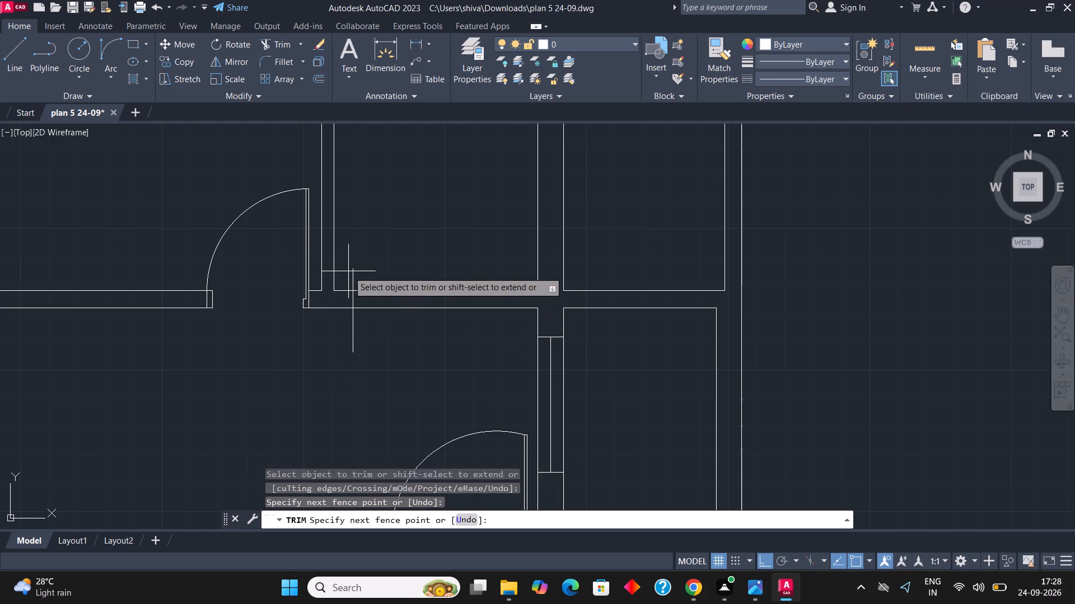
{"action": "left_click", "coordinate": [367, 280]}
{"action": "left_click", "coordinate": [354, 341]}
{"action": "scroll", "coordinate": [349, 312], "scroll_direction": "up", "scroll_amount": 2}
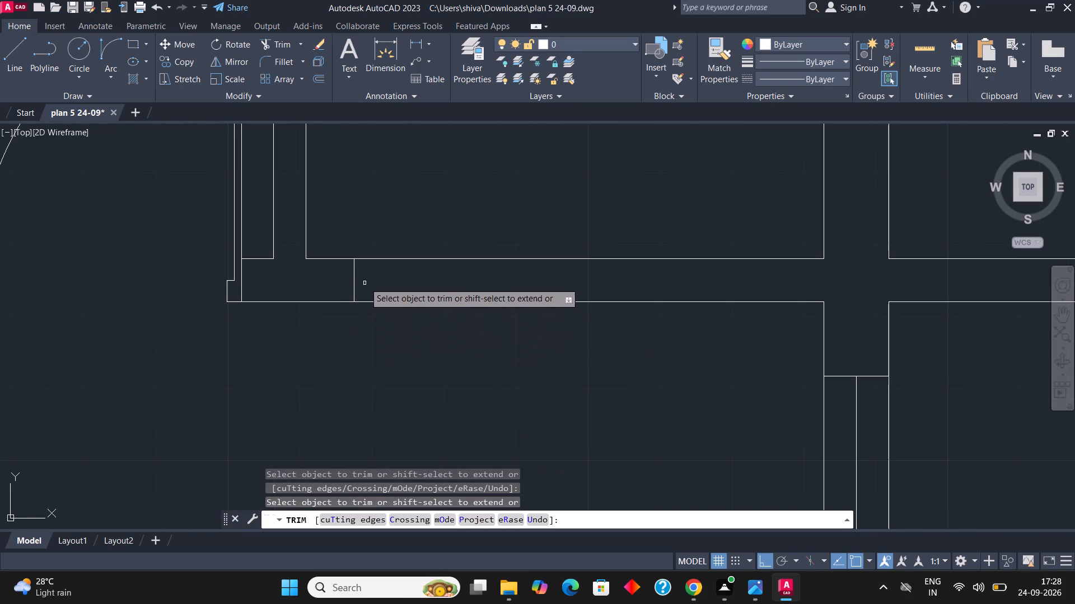
{"action": "key", "text": "Escape"}
{"action": "key", "text": "Escape"}
Offset the new jamb line 4' to the right along the upper cross partition.
{"action": "left_click", "coordinate": [366, 281]}
{"action": "left_click", "coordinate": [346, 280]}
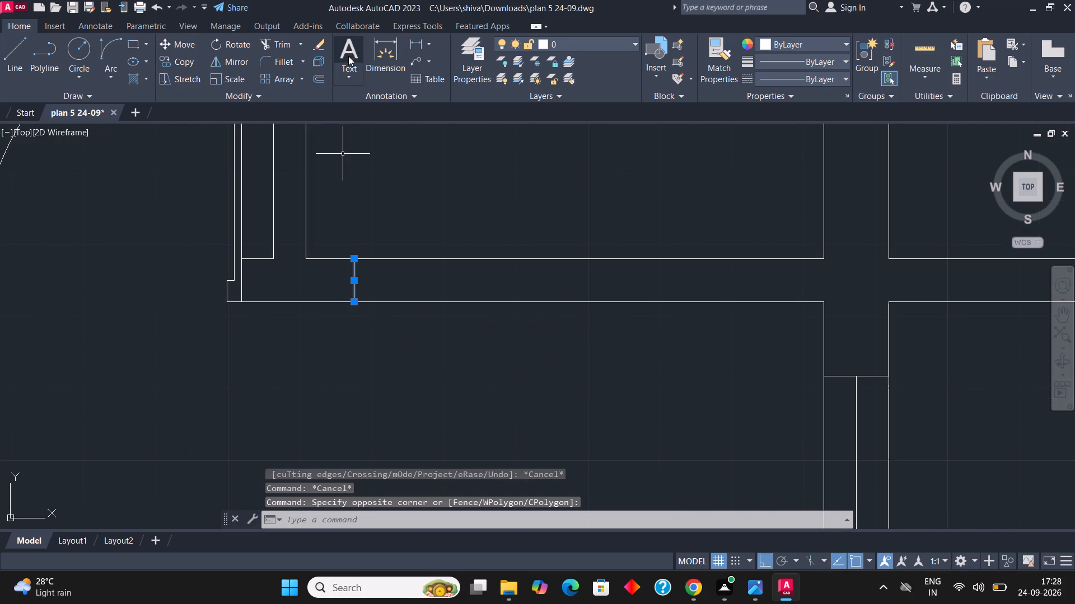
{"action": "left_click", "coordinate": [319, 72]}
{"action": "type", "text": "4;"}
{"action": "key", "text": "BackSpace"}
{"action": "key", "text": "apostrophe"}
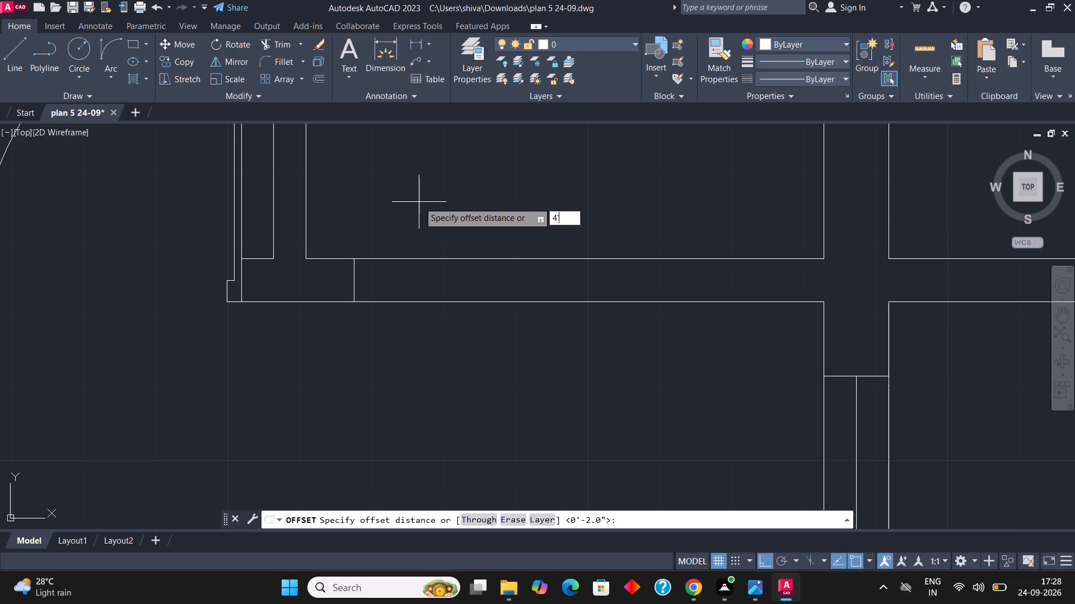
{"action": "key", "text": "Return"}
{"action": "left_click", "coordinate": [419, 202]}
{"action": "scroll", "coordinate": [440, 240], "scroll_direction": "down", "scroll_amount": 2}
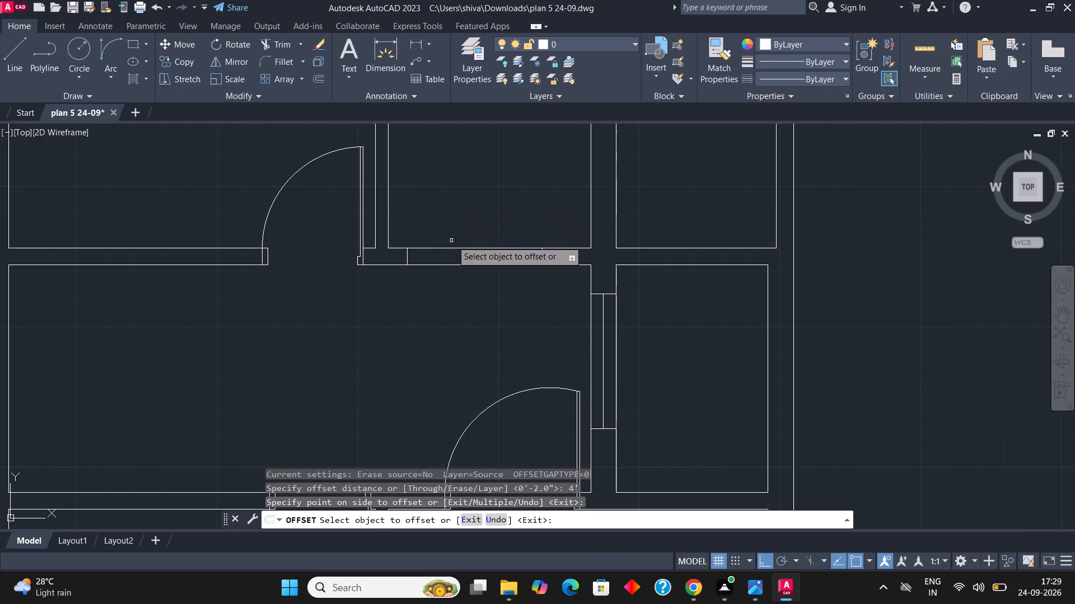
{"action": "key", "text": "Escape"}
{"action": "key", "text": "Escape"}
{"action": "key", "text": "Escape"}
Trim both faces of the upper cross partition between the two jamb lines to open the 4' opening.
{"action": "key", "text": "t"}
{"action": "key", "text": "r"}
{"action": "key", "text": "Return"}
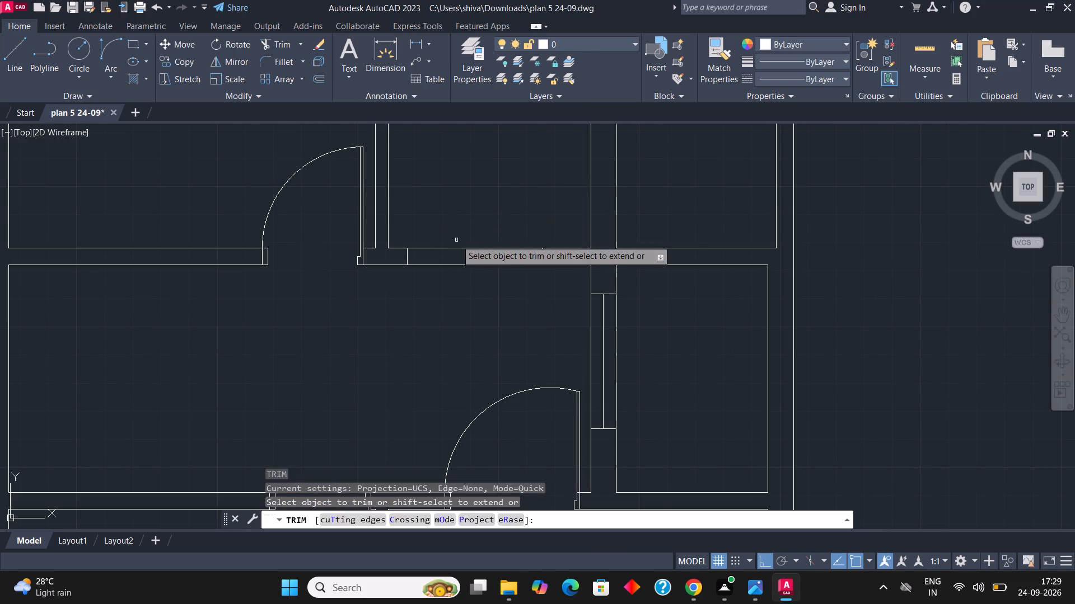
{"action": "left_click", "coordinate": [490, 221]}
{"action": "left_click", "coordinate": [492, 356]}
{"action": "scroll", "coordinate": [446, 346], "scroll_direction": "down", "scroll_amount": 2}
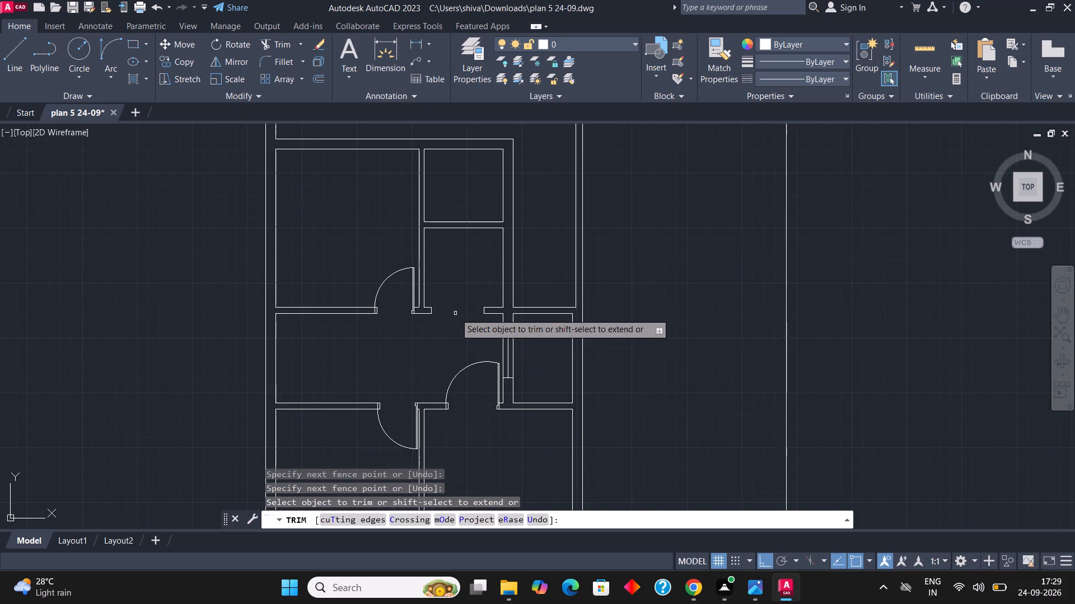
{"action": "key", "text": "Escape"}
{"action": "key", "text": "Escape"}
Draw a horizontal jamb line across the vertical partition near the top of the upper small room.
{"action": "scroll", "coordinate": [402, 155], "scroll_direction": "up", "scroll_amount": 2}
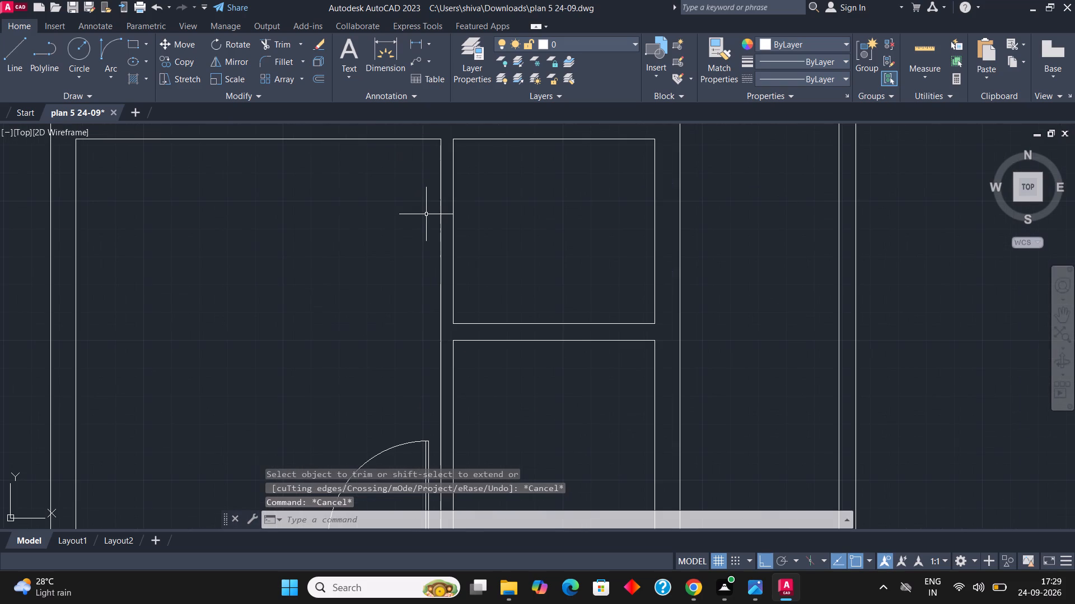
{"action": "key", "text": "Escape"}
{"action": "key", "text": "l"}
{"action": "key", "text": "Return"}
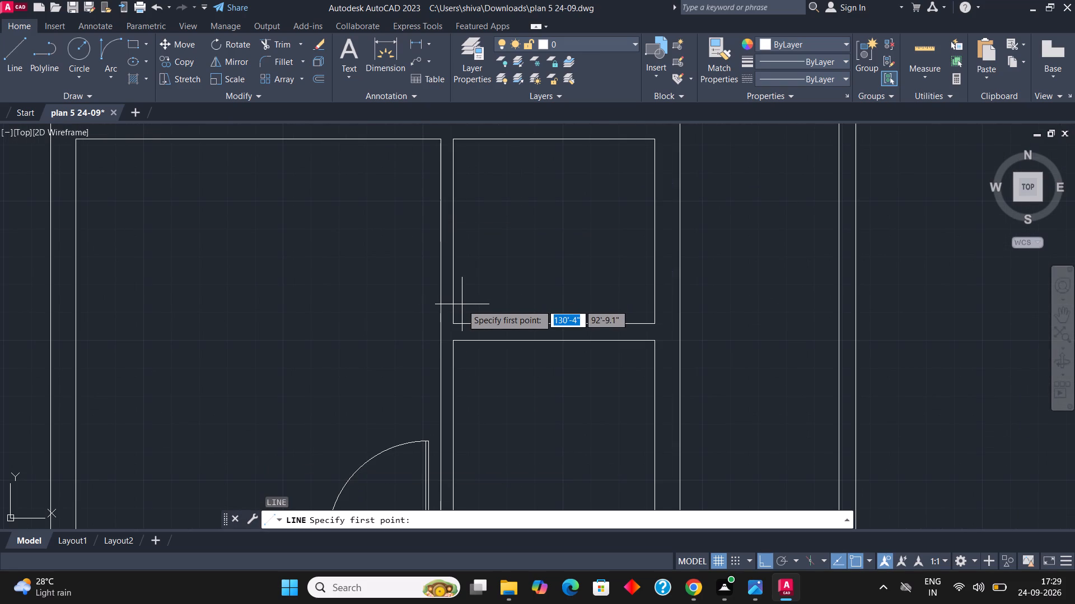
{"action": "scroll", "coordinate": [463, 296], "scroll_direction": "down", "scroll_amount": 1}
{"action": "scroll", "coordinate": [459, 210], "scroll_direction": "up", "scroll_amount": 2}
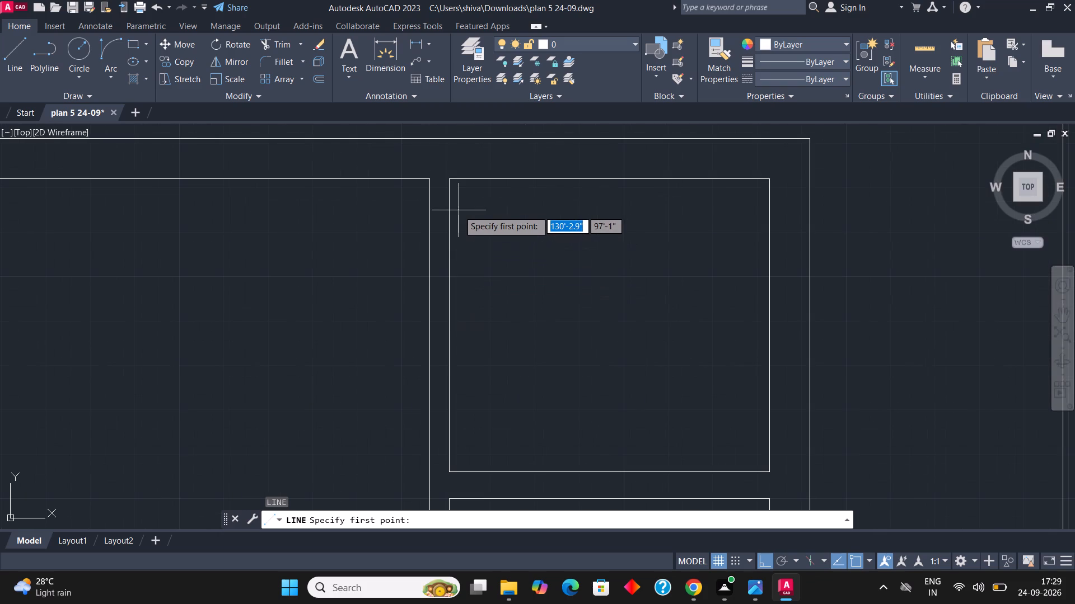
{"action": "scroll", "coordinate": [457, 195], "scroll_direction": "up", "scroll_amount": 2}
{"action": "left_click", "coordinate": [457, 195]}
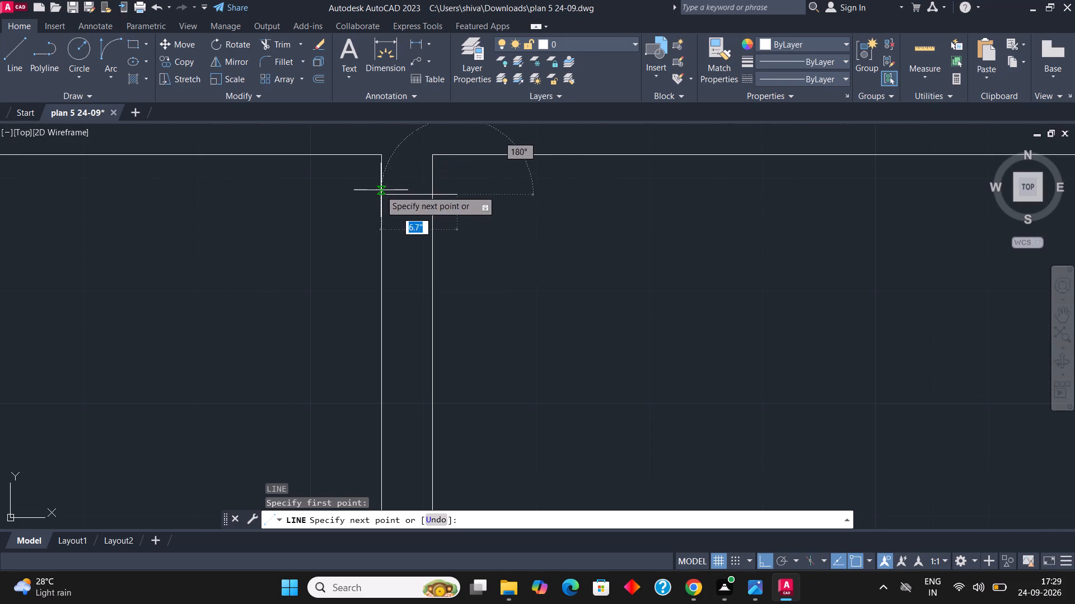
{"action": "left_click", "coordinate": [347, 192]}
{"action": "key", "text": "Escape"}
Trim the horizontal jamb line's overhangs on both sides of the vertical partition.
{"action": "type", "text": "tr"}
{"action": "key", "text": "Return"}
{"action": "left_click", "coordinate": [447, 196]}
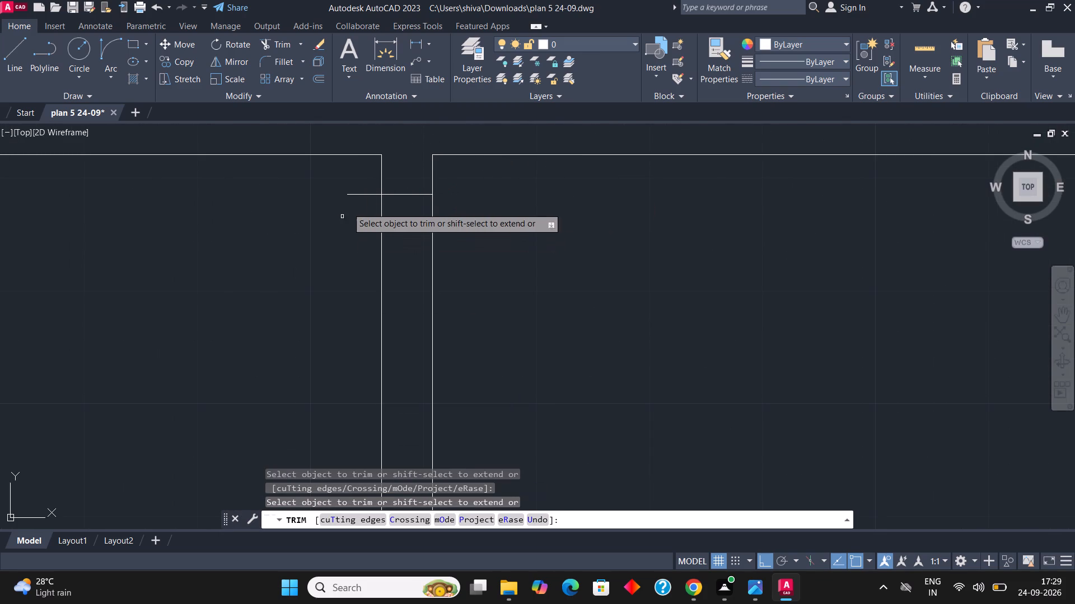
{"action": "left_click", "coordinate": [357, 194]}
{"action": "key", "text": "Escape"}
{"action": "key", "text": "Escape"}
Offset the horizontal jamb line 3' downward along the vertical partition.
{"action": "left_click", "coordinate": [412, 201]}
{"action": "left_click", "coordinate": [404, 180]}
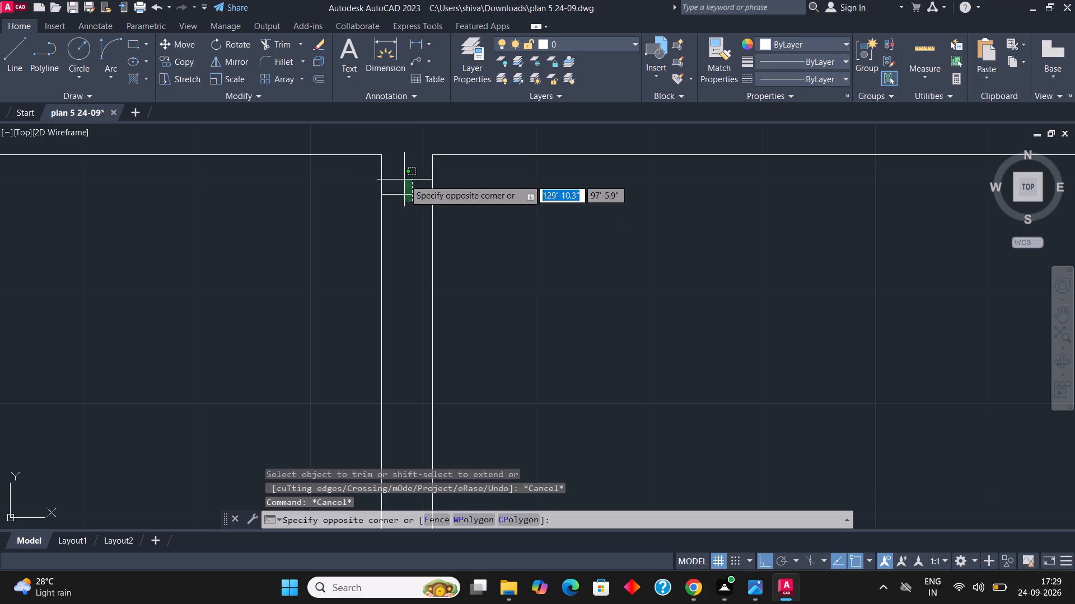
{"action": "left_click", "coordinate": [315, 78]}
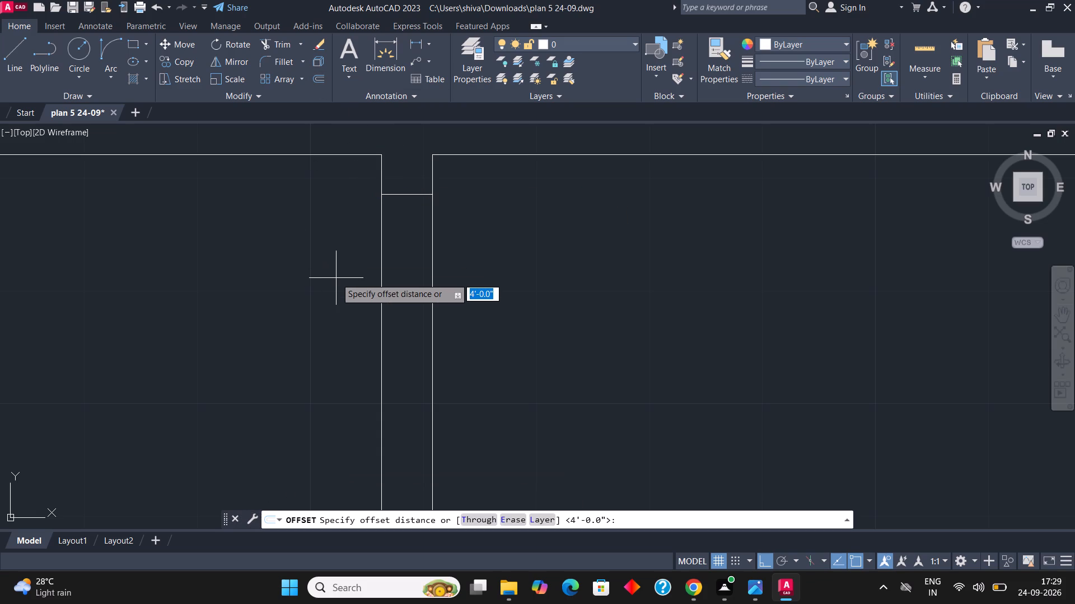
{"action": "key", "text": "3"}
{"action": "key", "text": "apostrophe"}
{"action": "key", "text": "Return"}
{"action": "scroll", "coordinate": [336, 277], "scroll_direction": "up", "scroll_amount": 1}
{"action": "scroll", "coordinate": [337, 277], "scroll_direction": "down", "scroll_amount": 1}
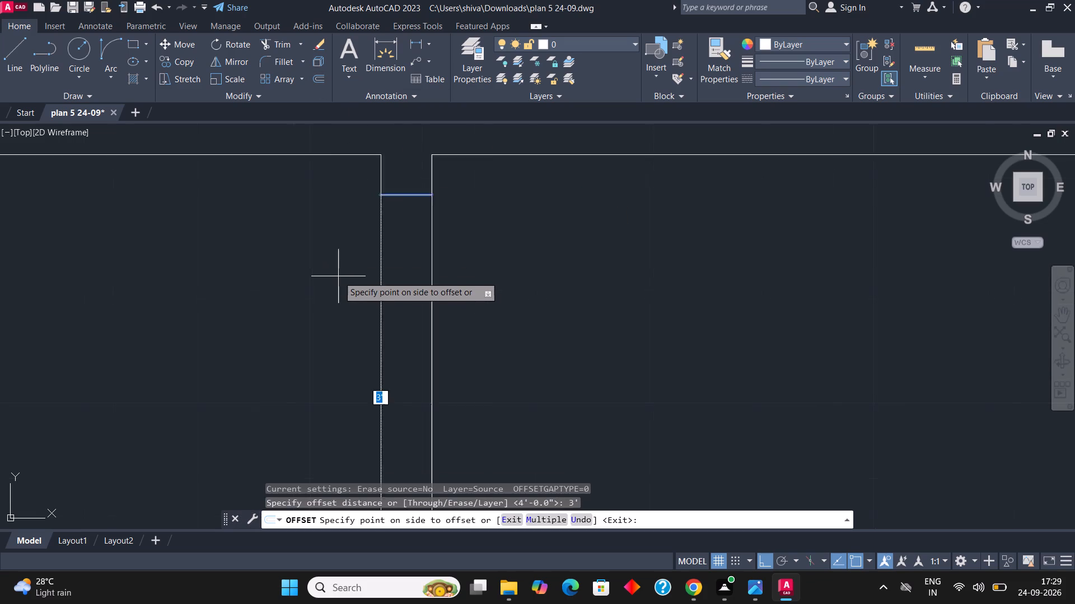
{"action": "scroll", "coordinate": [340, 275], "scroll_direction": "down", "scroll_amount": 2}
{"action": "left_click", "coordinate": [387, 343]}
{"action": "key", "text": "Escape"}
{"action": "key", "text": "Escape"}
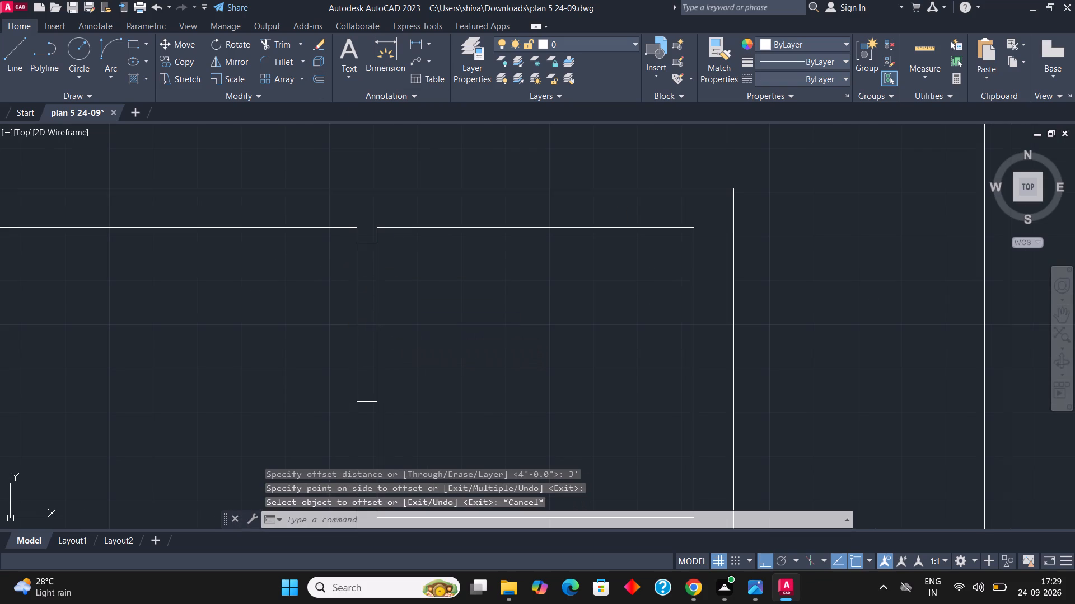
Draw a 3' by 1" door leaf from the upper jamb into the small room, finishing with a stepped jamb line past the partition's left face.
{"action": "key", "text": "l"}
{"action": "key", "text": "Return"}
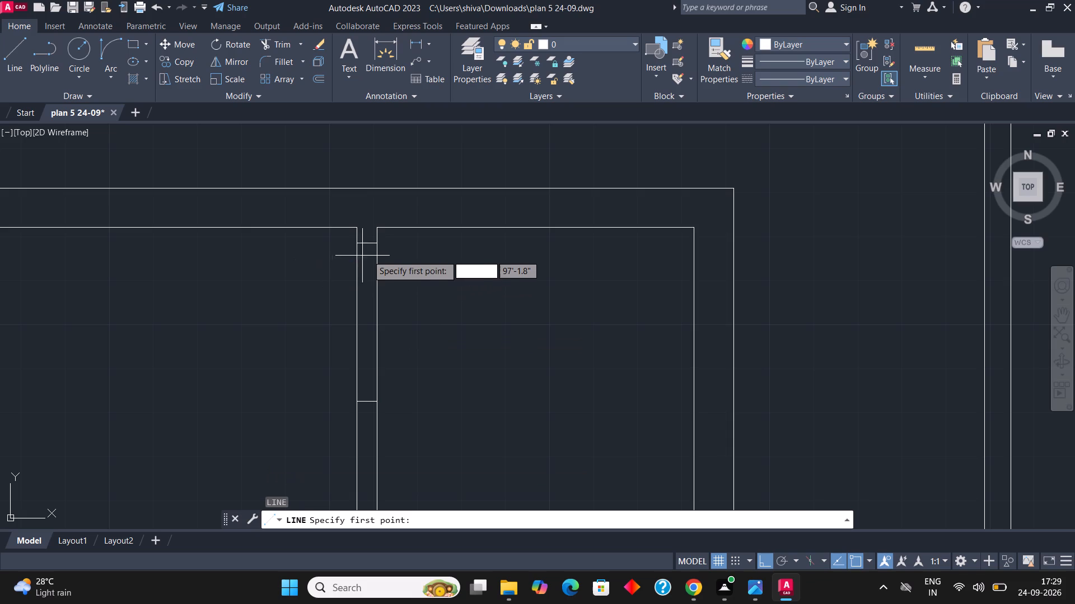
{"action": "left_click", "coordinate": [378, 244]}
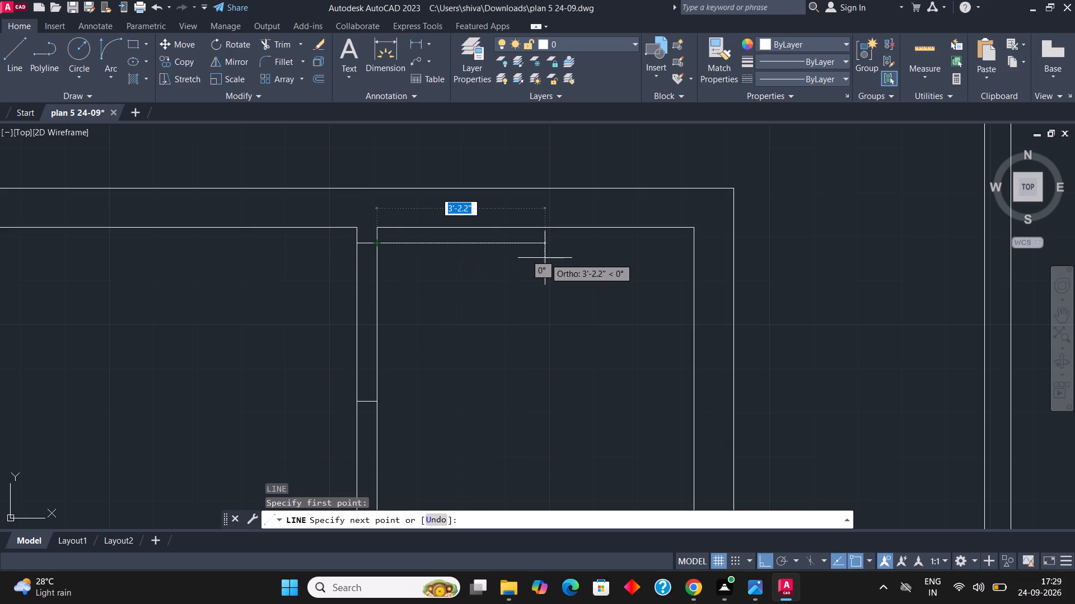
{"action": "type", "text": "3'"}
{"action": "key", "text": "Return"}
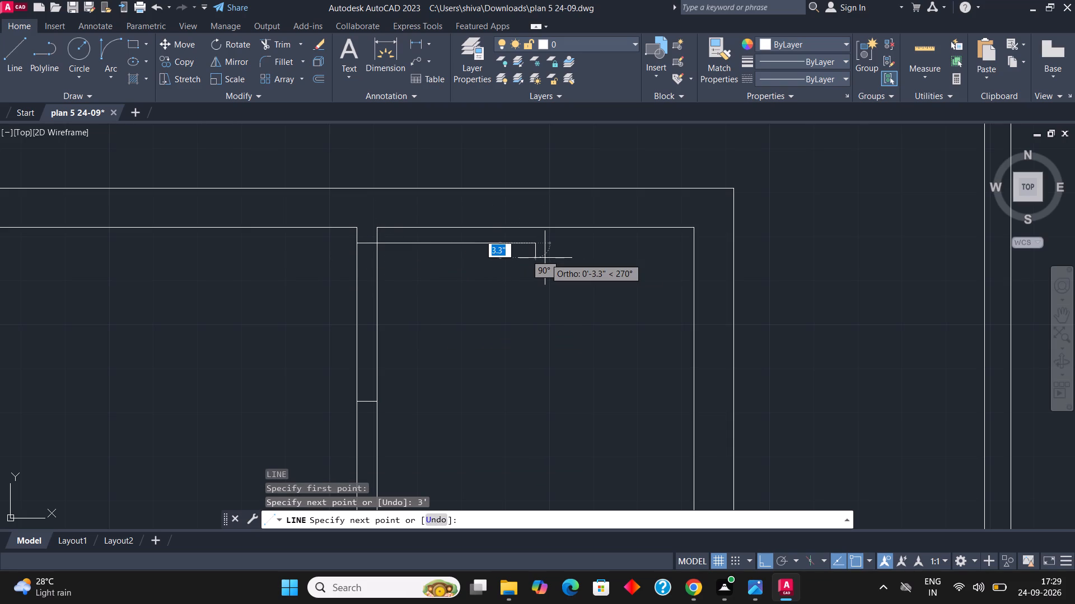
{"action": "type", "text": "1\""}
{"action": "key", "text": "Return"}
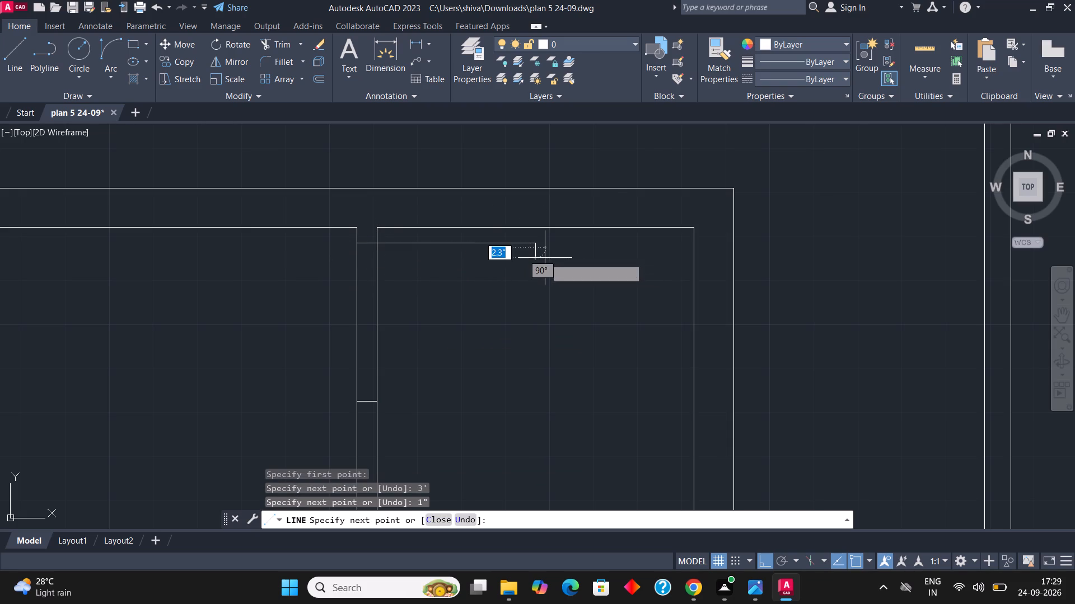
{"action": "scroll", "coordinate": [286, 176], "scroll_direction": "up", "scroll_amount": 2}
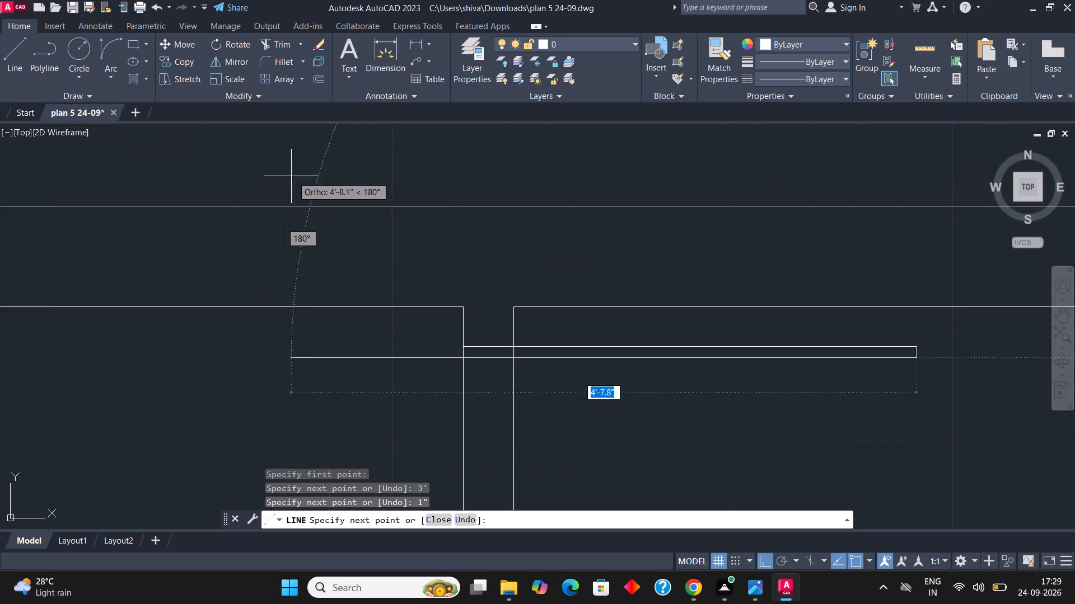
{"action": "scroll", "coordinate": [493, 363], "scroll_direction": "up", "scroll_amount": 1}
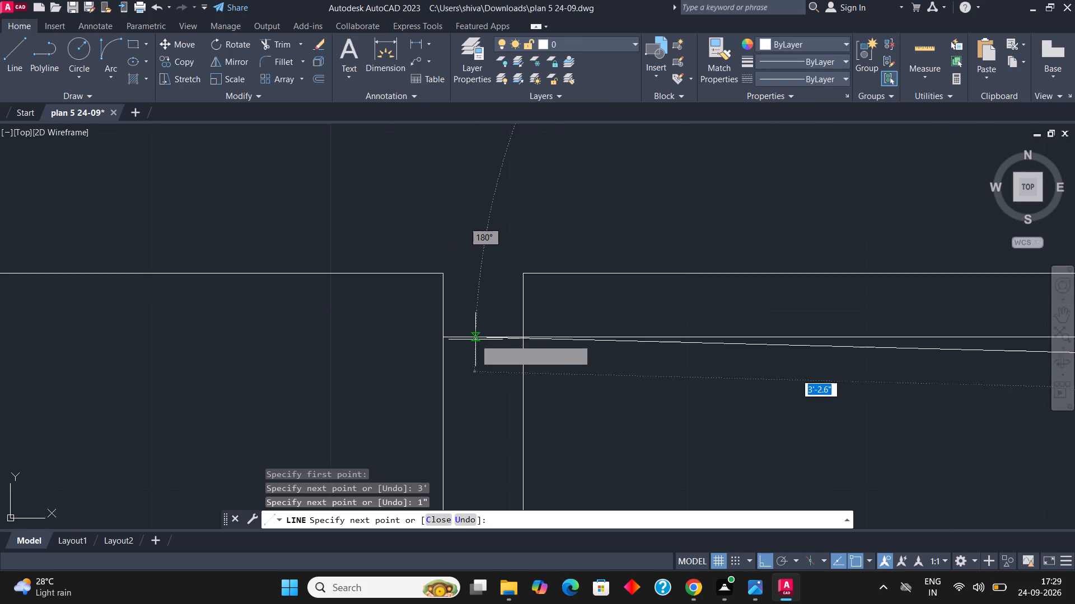
{"action": "left_click", "coordinate": [483, 354]}
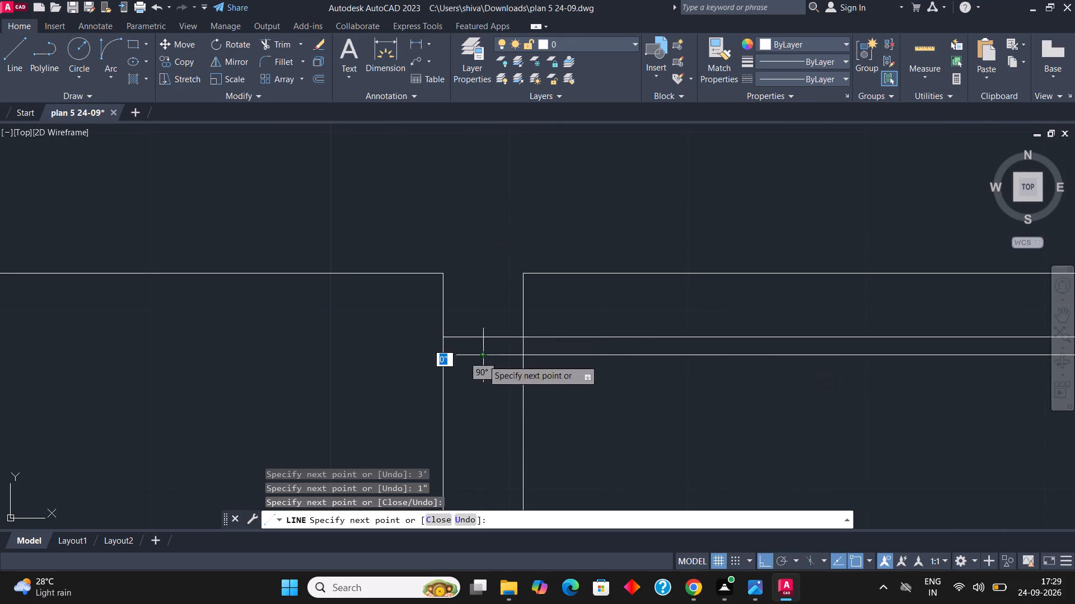
{"action": "left_click", "coordinate": [483, 372]}
{"action": "left_click", "coordinate": [354, 362]}
{"action": "key", "text": "Escape"}
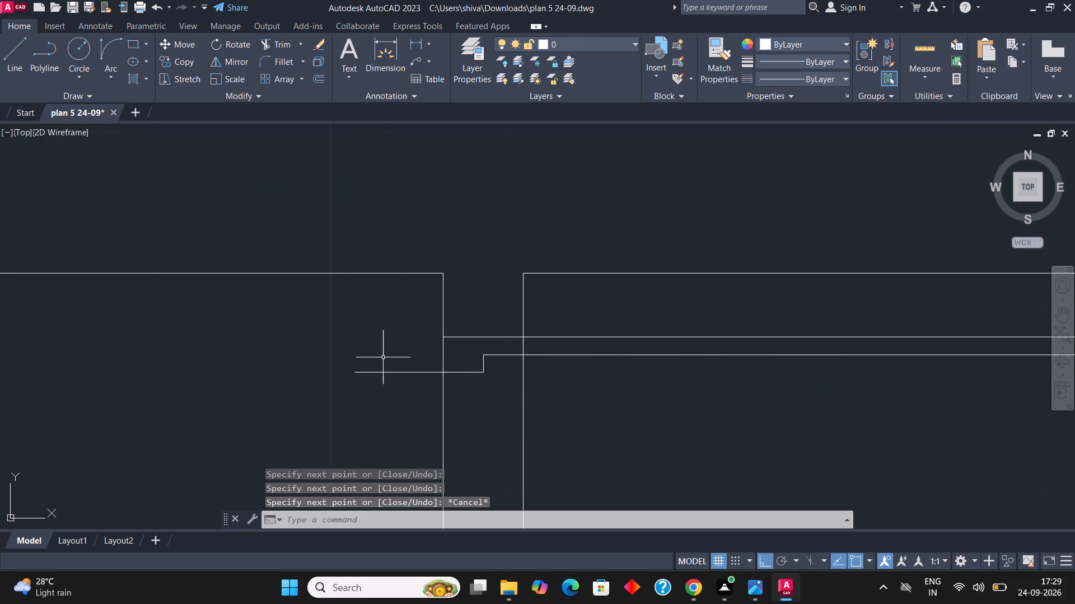
Trim the stepped jamb line's overhang beyond the left face of the vertical partition.
{"action": "type", "text": "tr"}
{"action": "key", "text": "Return"}
{"action": "left_click", "coordinate": [402, 361]}
{"action": "left_click", "coordinate": [398, 404]}
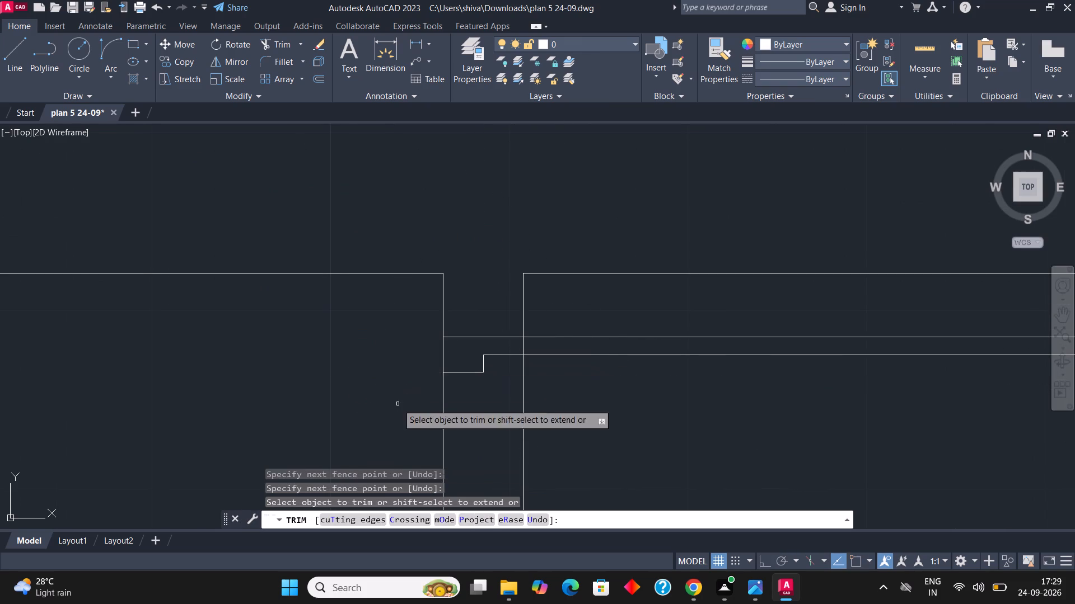
Trim both faces of the vertical partition between the upper and lower jambs to open the small room's doorway.
{"action": "scroll", "coordinate": [393, 334], "scroll_direction": "down", "scroll_amount": 2}
{"action": "scroll", "coordinate": [507, 319], "scroll_direction": "down", "scroll_amount": 2}
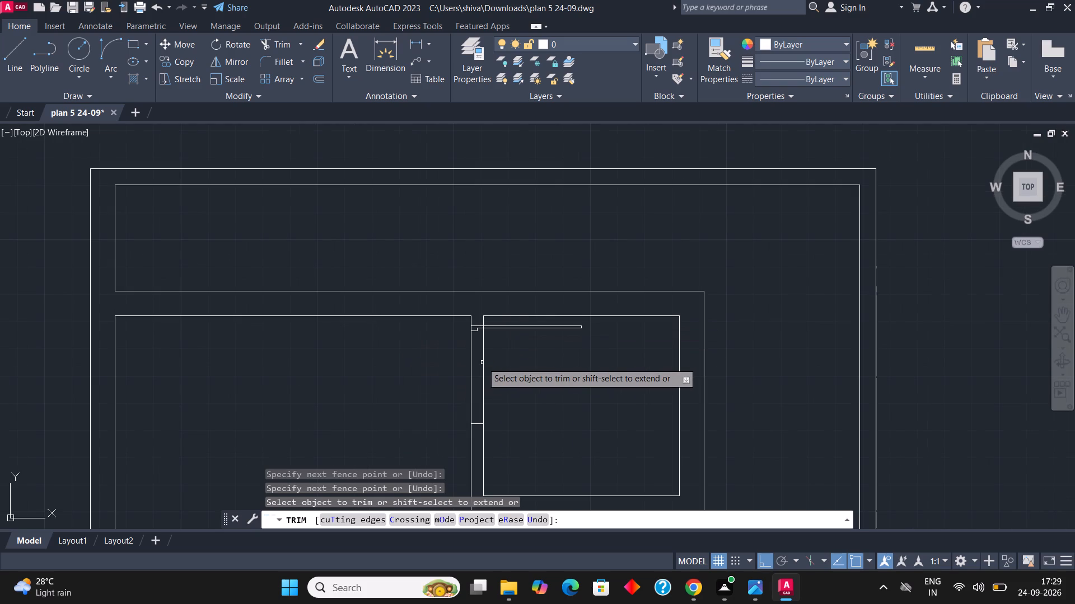
{"action": "left_click", "coordinate": [482, 362]}
{"action": "left_click", "coordinate": [470, 366]}
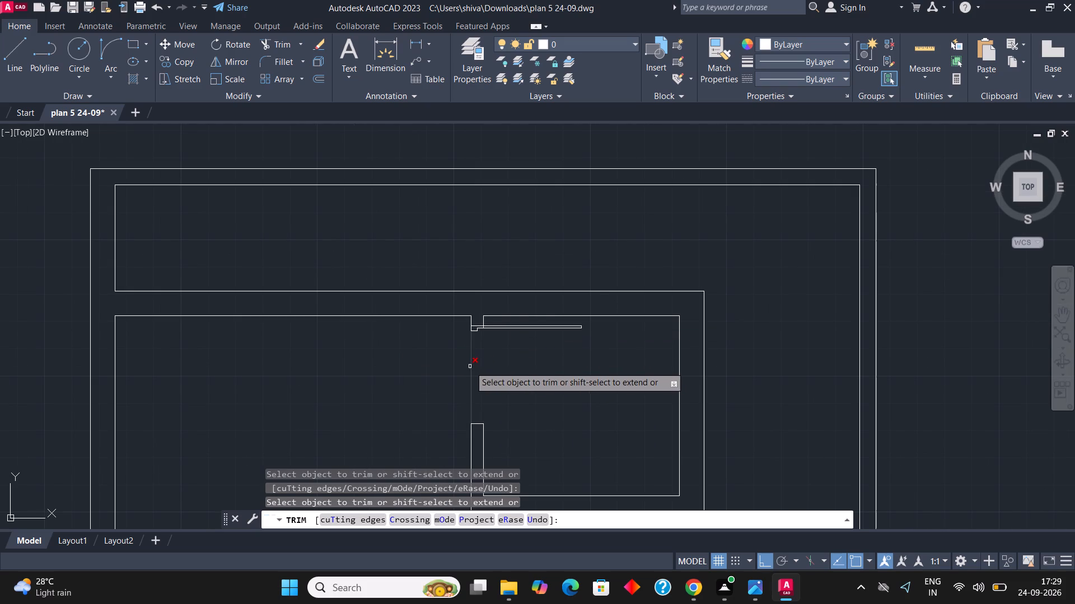
{"action": "scroll", "coordinate": [357, 336], "scroll_direction": "down", "scroll_amount": 2}
{"action": "key", "text": "Escape"}
{"action": "key", "text": "Escape"}
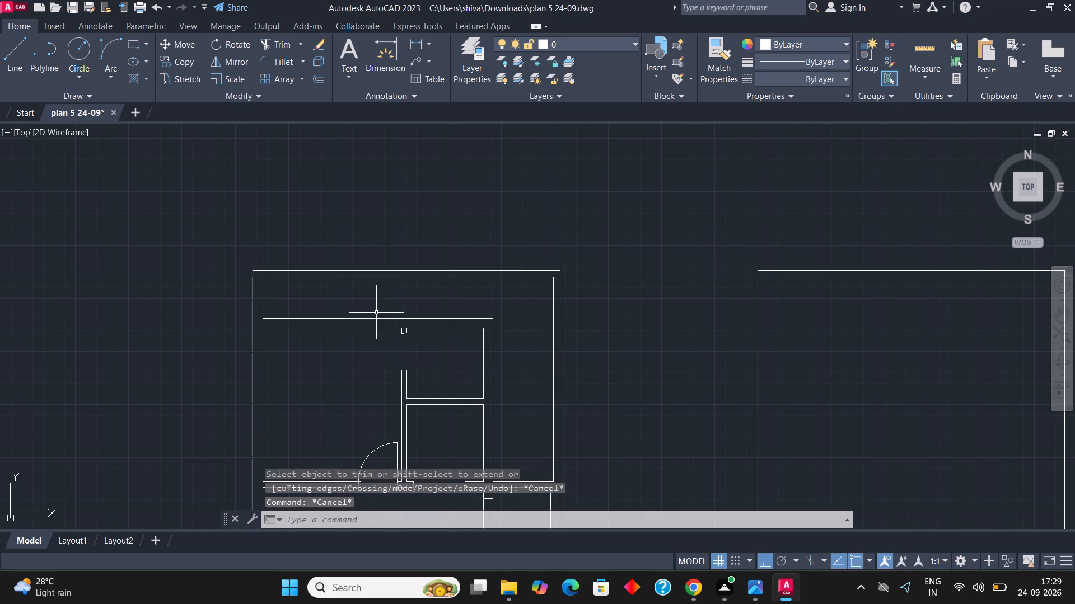
{"action": "key", "text": "Escape"}
Offset the doorway's lower jamb line 2" upward.
{"action": "scroll", "coordinate": [414, 377], "scroll_direction": "up", "scroll_amount": 5}
{"action": "left_click", "coordinate": [372, 373]}
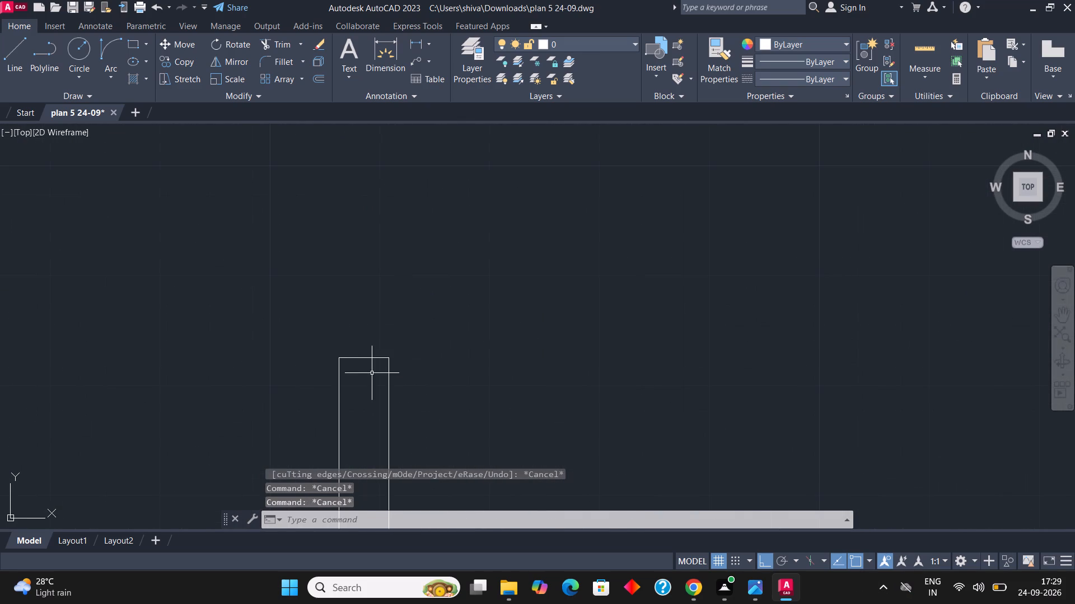
{"action": "left_click", "coordinate": [363, 309]}
{"action": "left_click", "coordinate": [319, 77]}
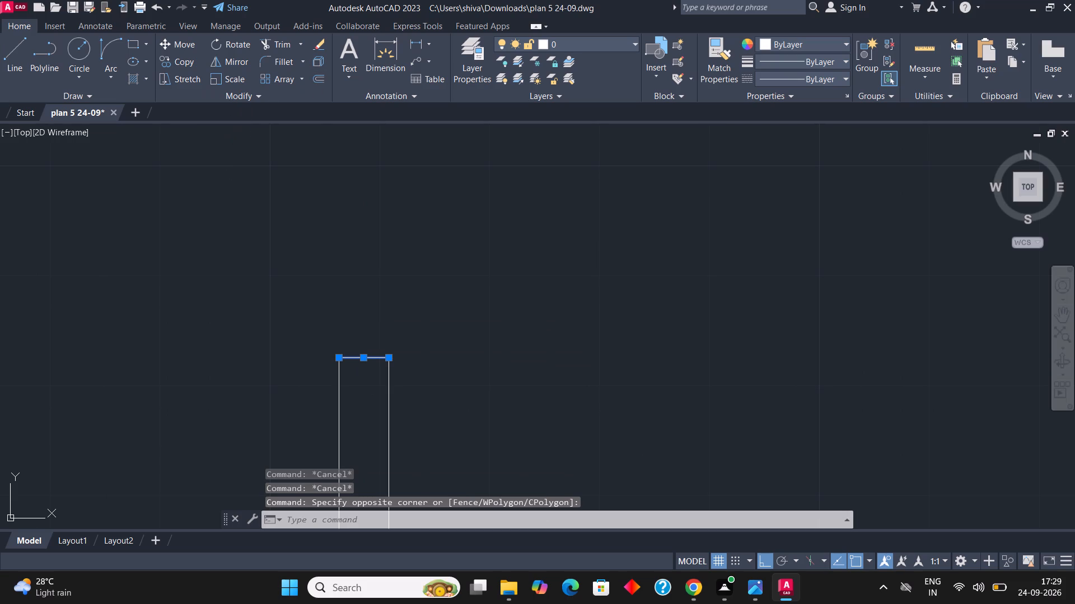
{"action": "type", "text": "2\""}
{"action": "key", "text": "Return"}
{"action": "left_click", "coordinate": [401, 344]}
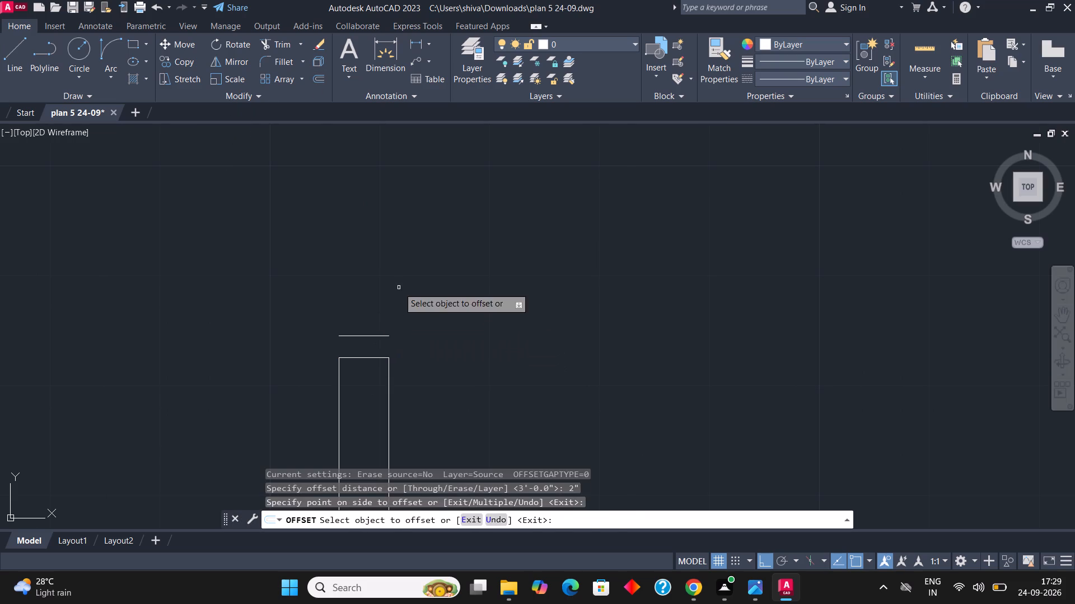
{"action": "key", "text": "Escape"}
{"action": "key", "text": "Escape"}
{"action": "key", "text": "Escape"}
{"action": "key", "text": "Escape"}
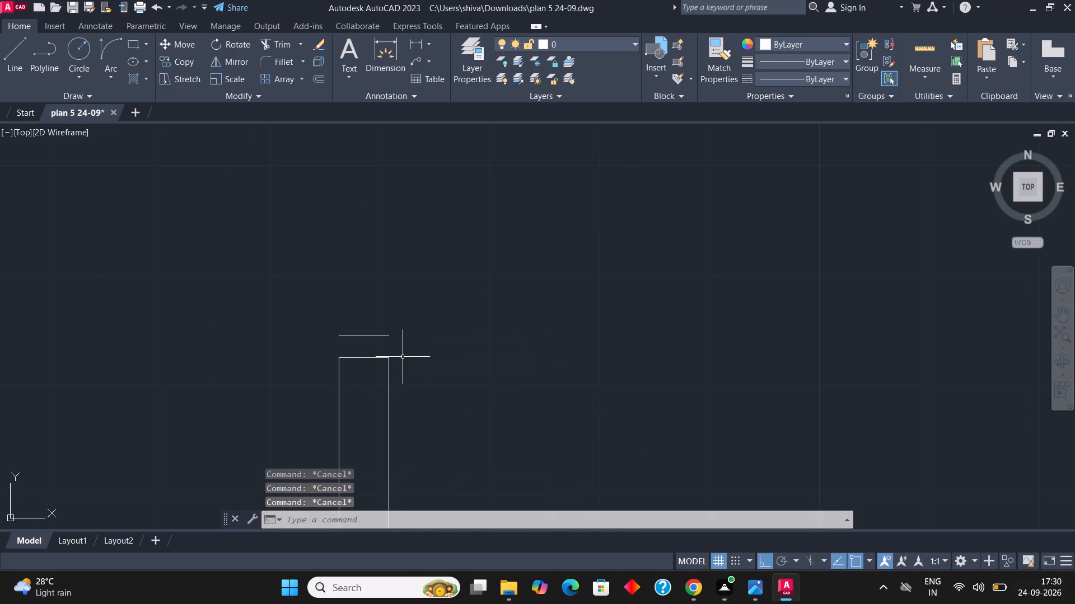
Extend both faces of the vertical partition up to the offset jamb line at the small room's doorway.
{"action": "type", "text": "ex"}
{"action": "key", "text": "Return"}
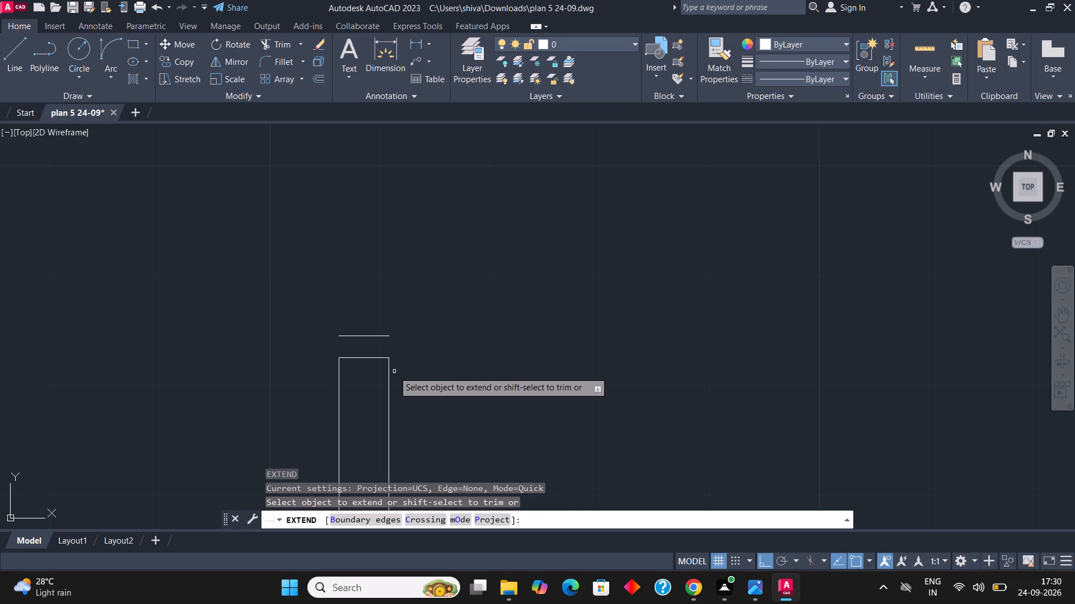
{"action": "left_click", "coordinate": [387, 374]}
{"action": "left_click", "coordinate": [353, 388]}
{"action": "left_click", "coordinate": [326, 381]}
{"action": "scroll", "coordinate": [330, 380], "scroll_direction": "down", "scroll_amount": 1}
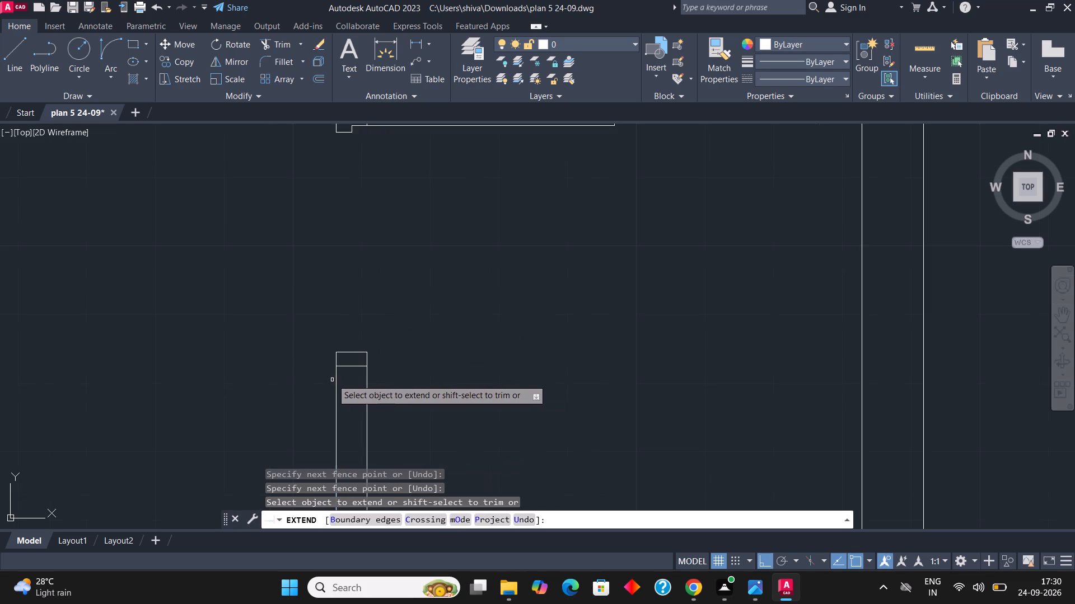
{"action": "key", "text": "Escape"}
{"action": "key", "text": "Escape"}
{"action": "key", "text": "Escape"}
Draw the door swing arc from the leaf's free end to the small room doorway's lower jamb, ending on the partition's right face.
{"action": "left_click", "coordinate": [118, 81]}
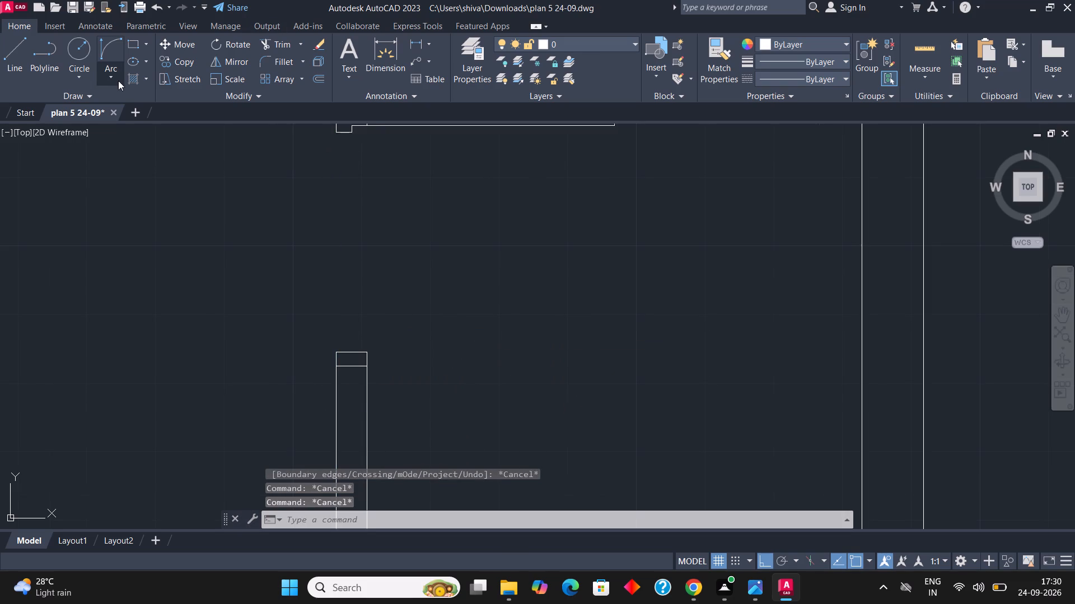
{"action": "left_click", "coordinate": [198, 247]}
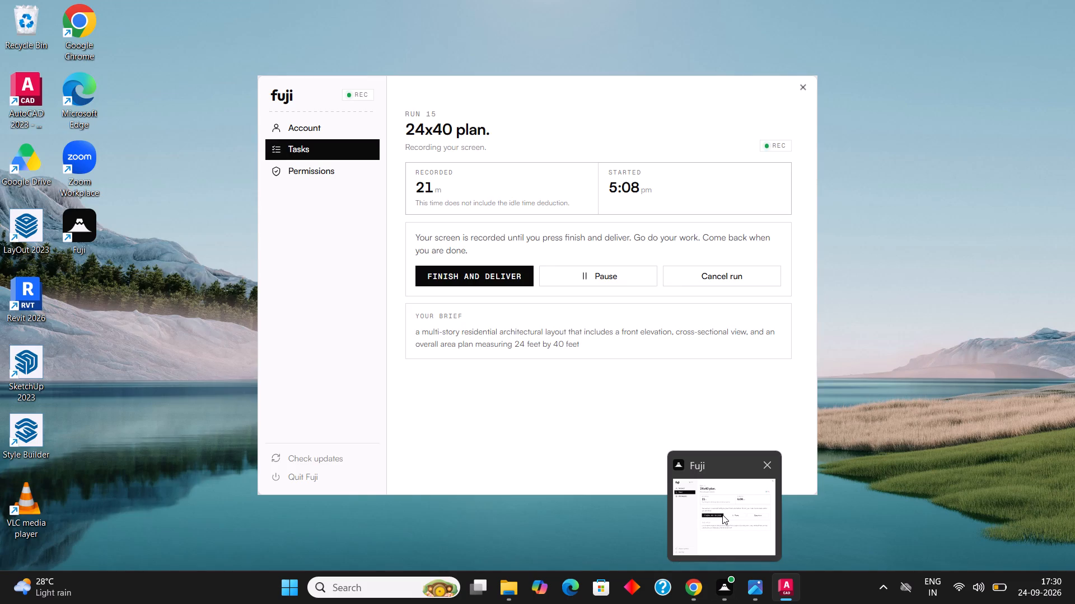
{"action": "scroll", "coordinate": [318, 372], "scroll_direction": "down", "scroll_amount": 1}
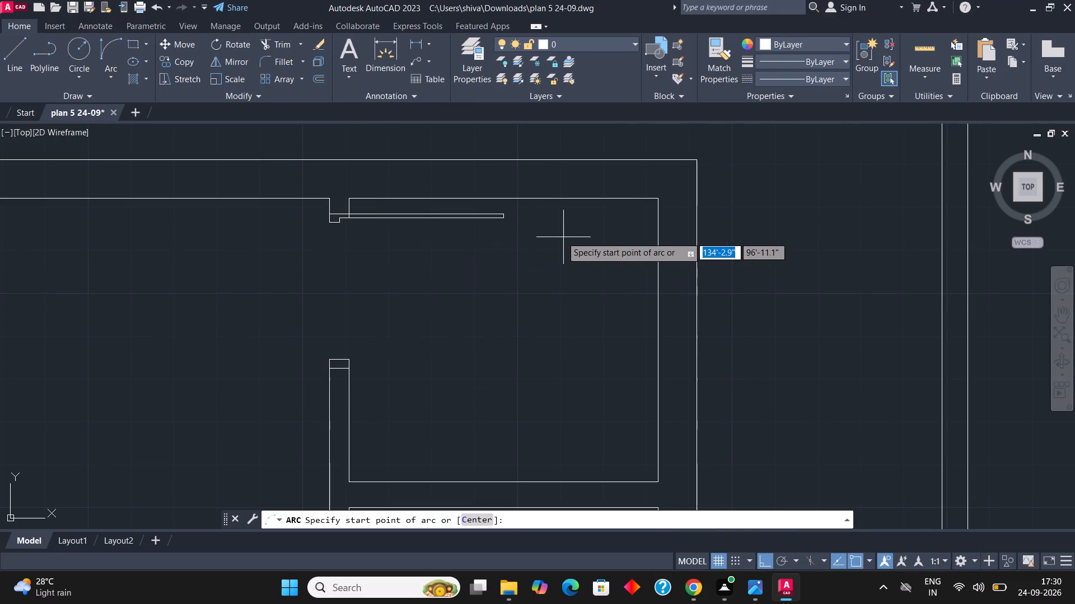
{"action": "left_click", "coordinate": [501, 225]}
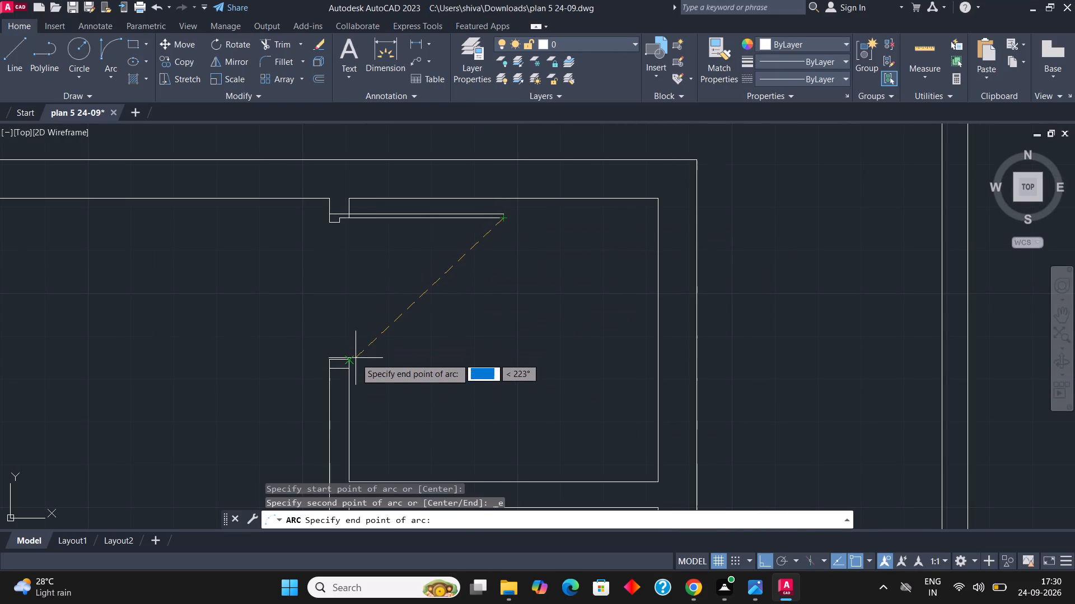
{"action": "scroll", "coordinate": [352, 365], "scroll_direction": "up", "scroll_amount": 3}
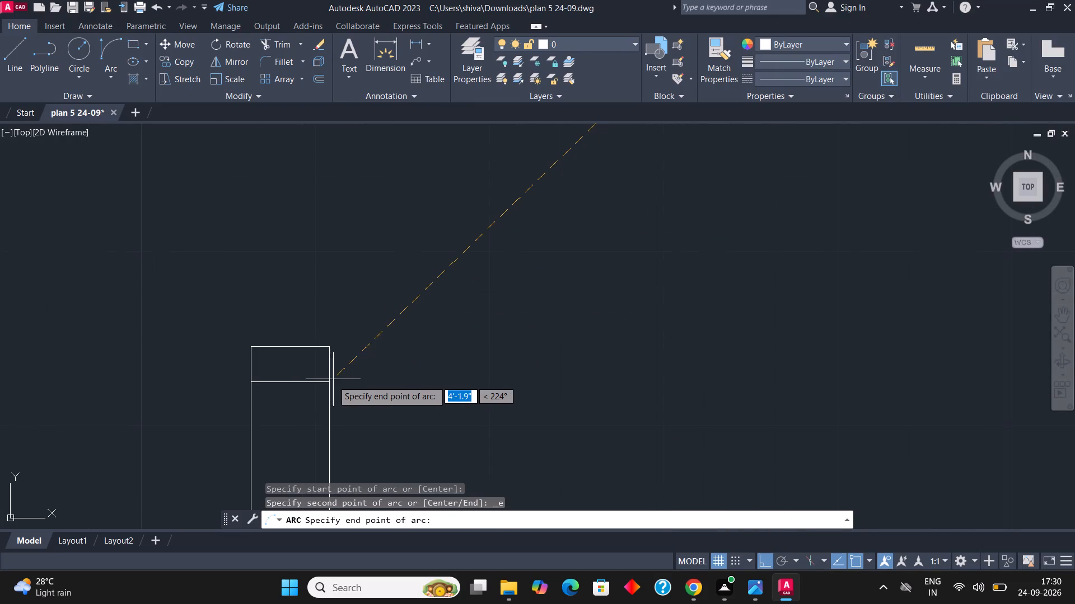
{"action": "left_click", "coordinate": [330, 381]}
{"action": "left_click", "coordinate": [371, 396]}
{"action": "scroll", "coordinate": [503, 384], "scroll_direction": "down", "scroll_amount": 3}
{"action": "scroll", "coordinate": [650, 289], "scroll_direction": "down", "scroll_amount": 1}
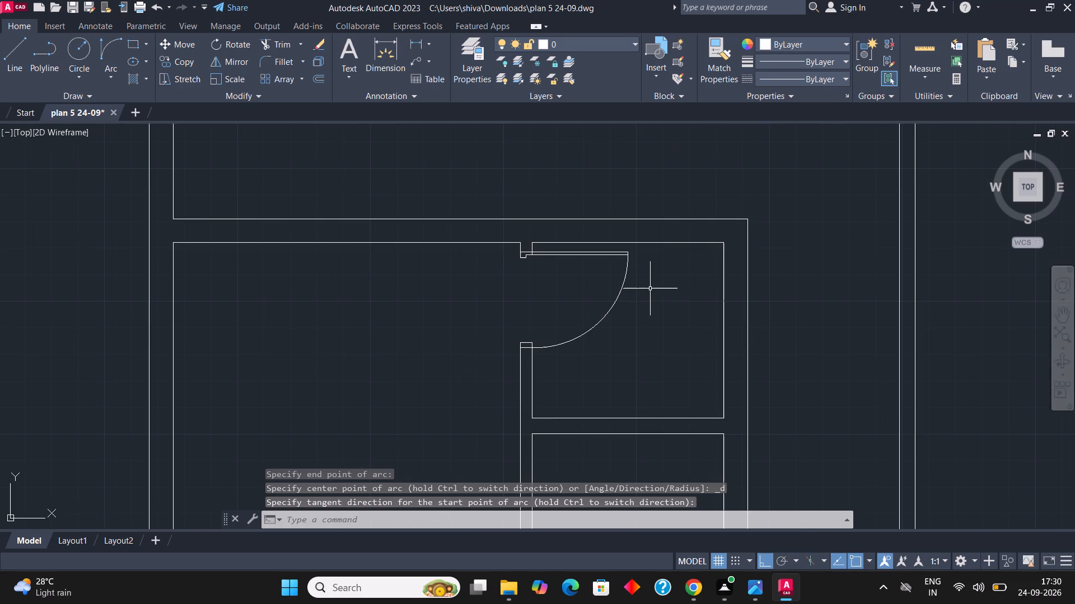
{"action": "key", "text": "Escape"}
Examine the existing doors, openings and walls through the middle of the plan to locate the next doorway.
{"action": "scroll", "coordinate": [639, 288], "scroll_direction": "down", "scroll_amount": 2}
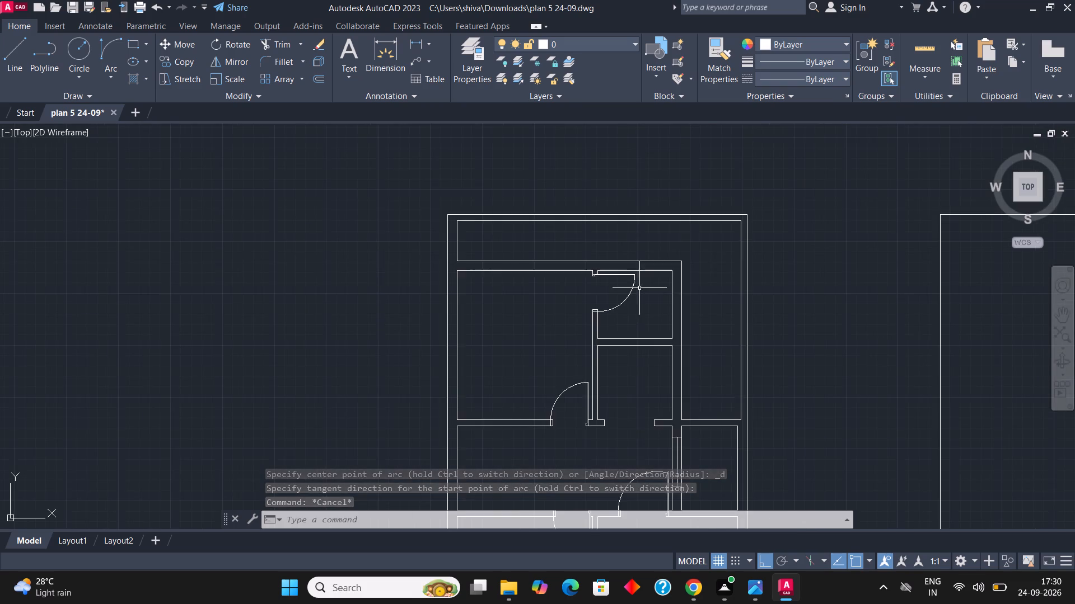
{"action": "scroll", "coordinate": [648, 263], "scroll_direction": "down", "scroll_amount": 1}
{"action": "scroll", "coordinate": [616, 394], "scroll_direction": "up", "scroll_amount": 2}
{"action": "scroll", "coordinate": [587, 300], "scroll_direction": "down", "scroll_amount": 1}
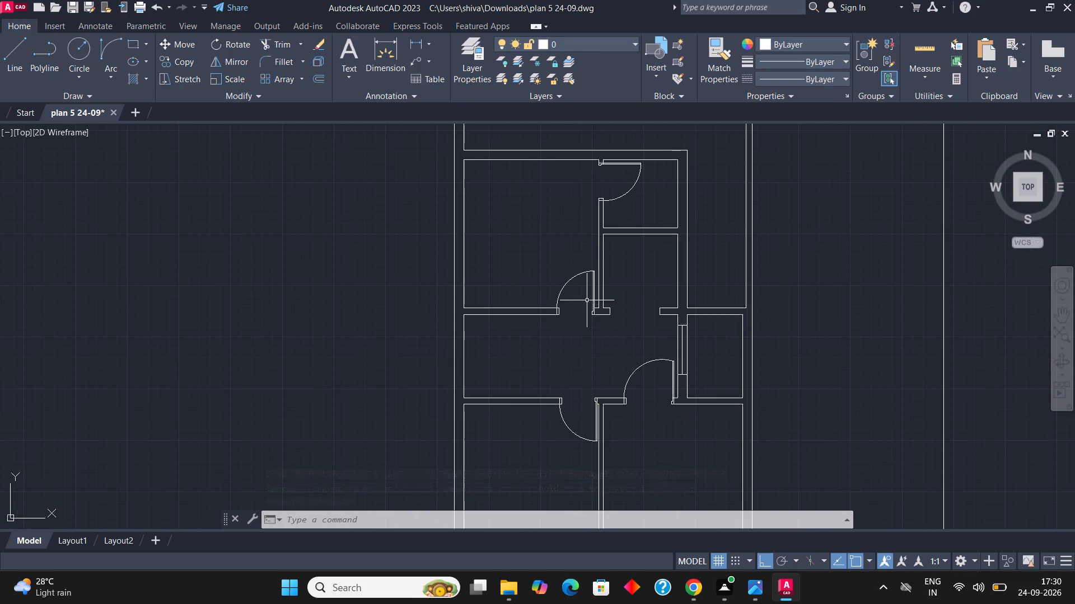
{"action": "scroll", "coordinate": [586, 301], "scroll_direction": "up", "scroll_amount": 2}
{"action": "scroll", "coordinate": [521, 305], "scroll_direction": "down", "scroll_amount": 1}
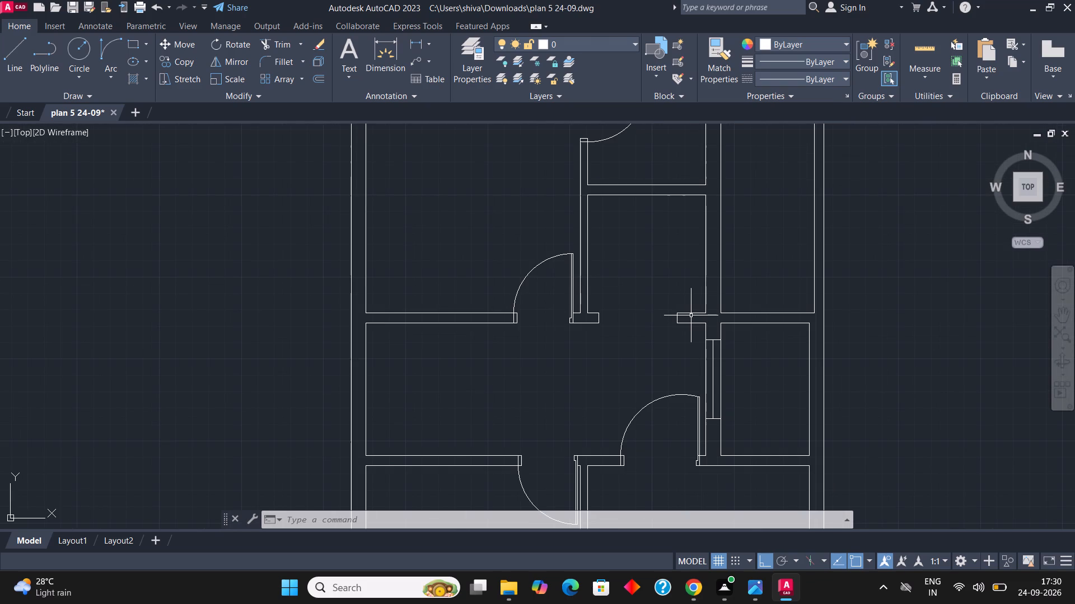
{"action": "scroll", "coordinate": [820, 330], "scroll_direction": "up", "scroll_amount": 1}
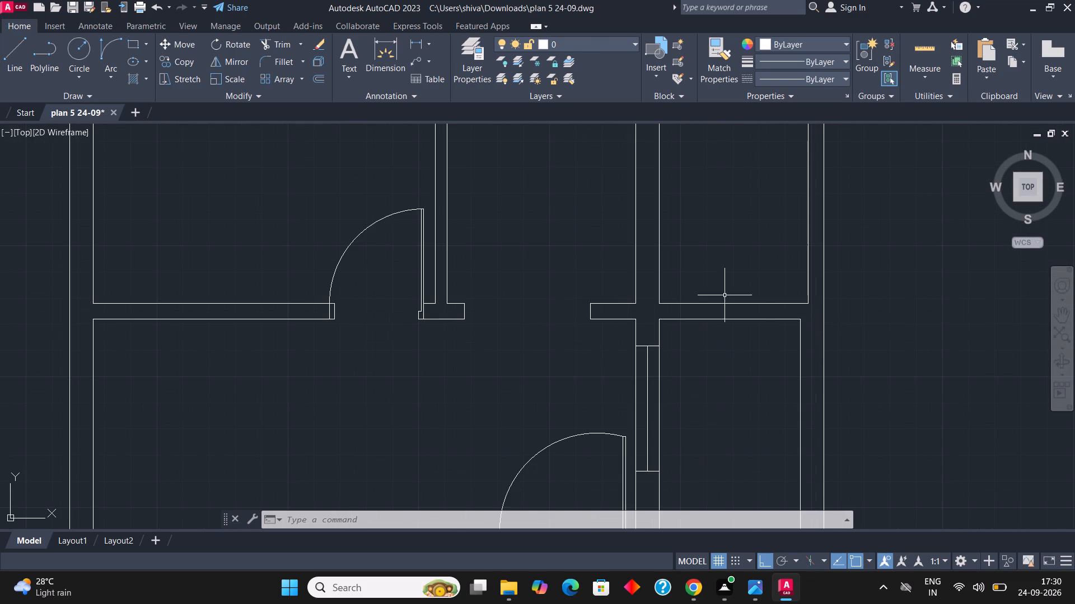
{"action": "scroll", "coordinate": [662, 277], "scroll_direction": "down", "scroll_amount": 1}
{"action": "scroll", "coordinate": [679, 295], "scroll_direction": "up", "scroll_amount": 2}
{"action": "scroll", "coordinate": [680, 287], "scroll_direction": "down", "scroll_amount": 2}
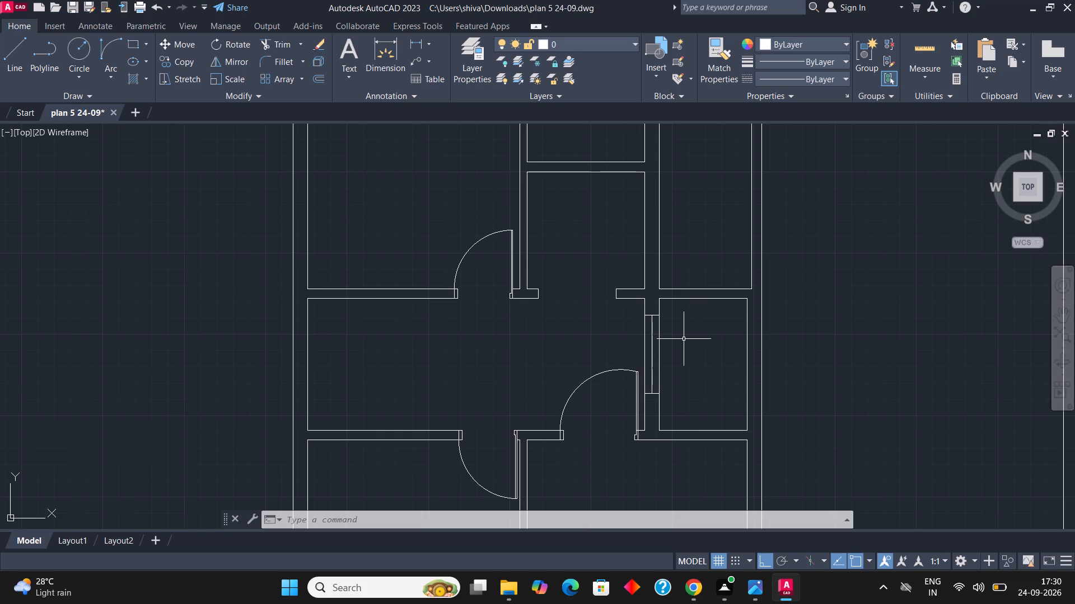
{"action": "scroll", "coordinate": [681, 337], "scroll_direction": "down", "scroll_amount": 2}
{"action": "scroll", "coordinate": [693, 409], "scroll_direction": "up", "scroll_amount": 2}
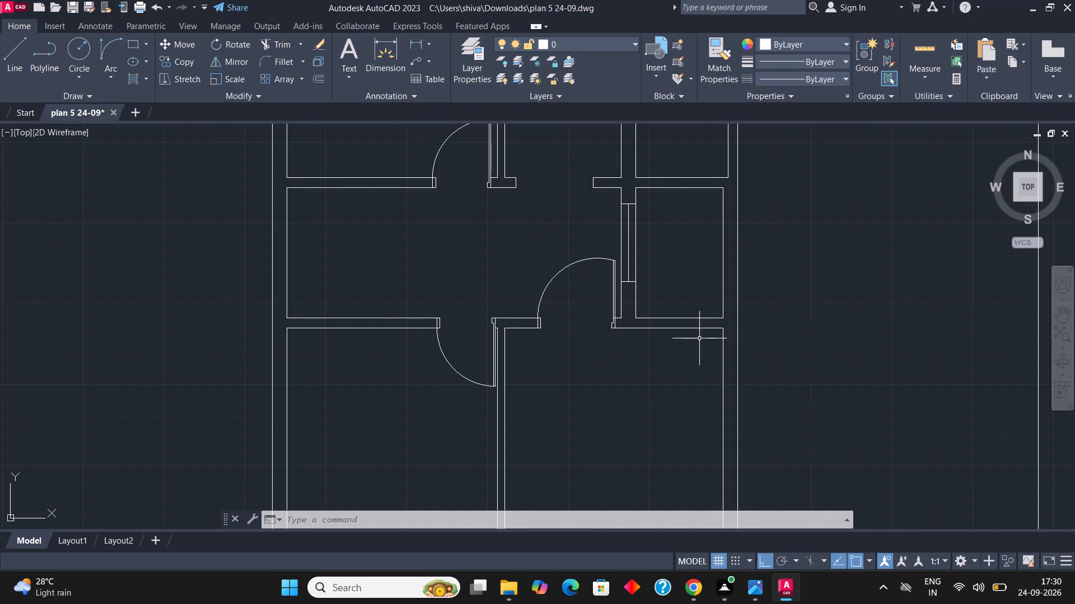
{"action": "scroll", "coordinate": [699, 338], "scroll_direction": "up", "scroll_amount": 1}
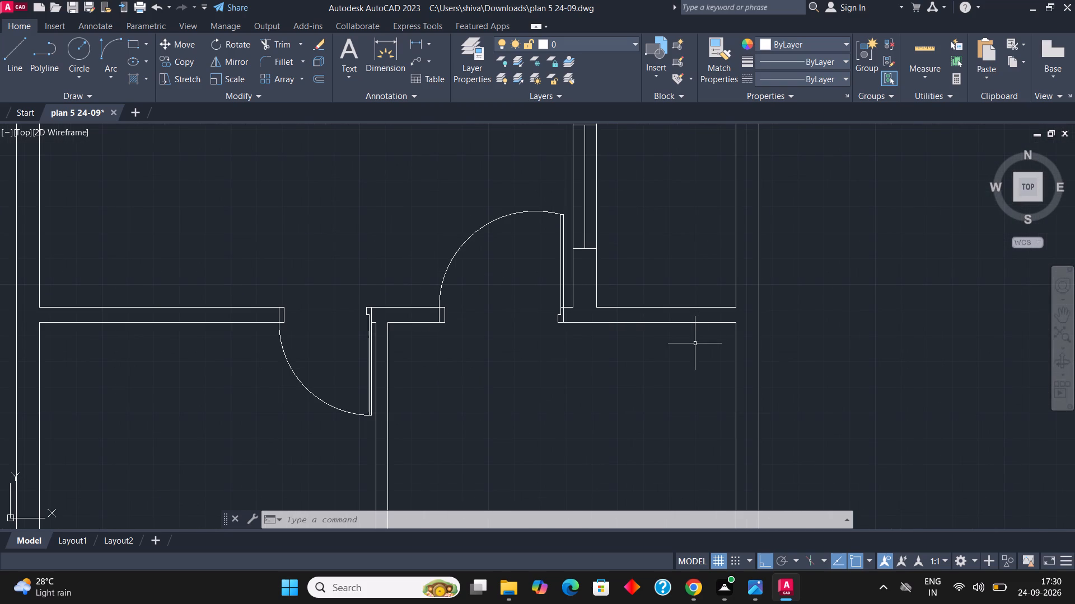
Draw a vertical line across the horizontal wall below the small right-hand room, just right of the window wall.
{"action": "key", "text": "Escape"}
{"action": "key", "text": "Escape"}
{"action": "scroll", "coordinate": [718, 303], "scroll_direction": "up", "scroll_amount": 2}
{"action": "key", "text": "l"}
{"action": "key", "text": "Return"}
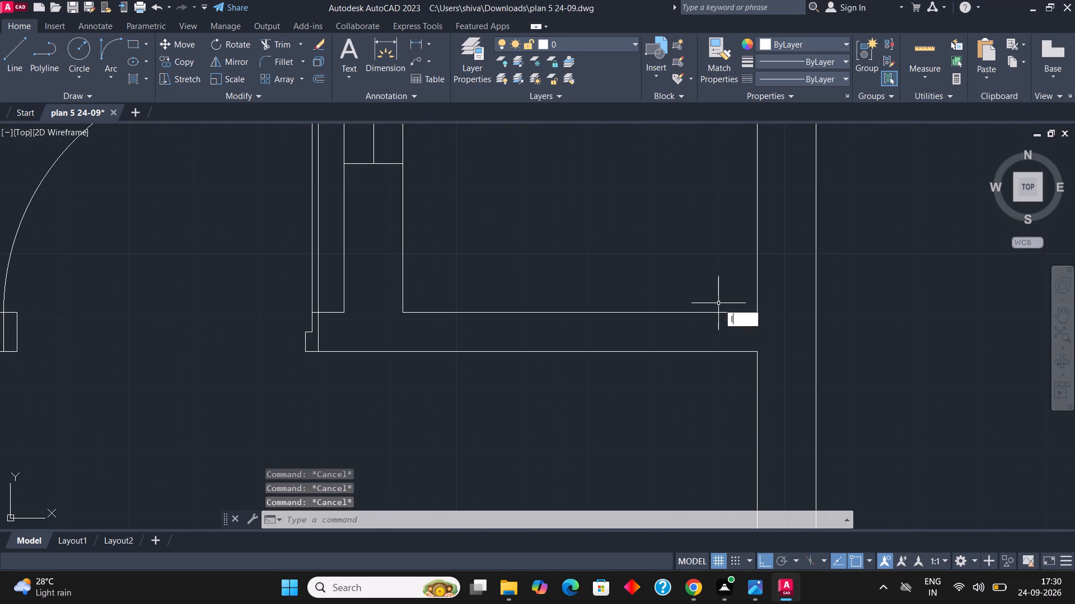
{"action": "left_click", "coordinate": [431, 294]}
{"action": "left_click", "coordinate": [418, 393]}
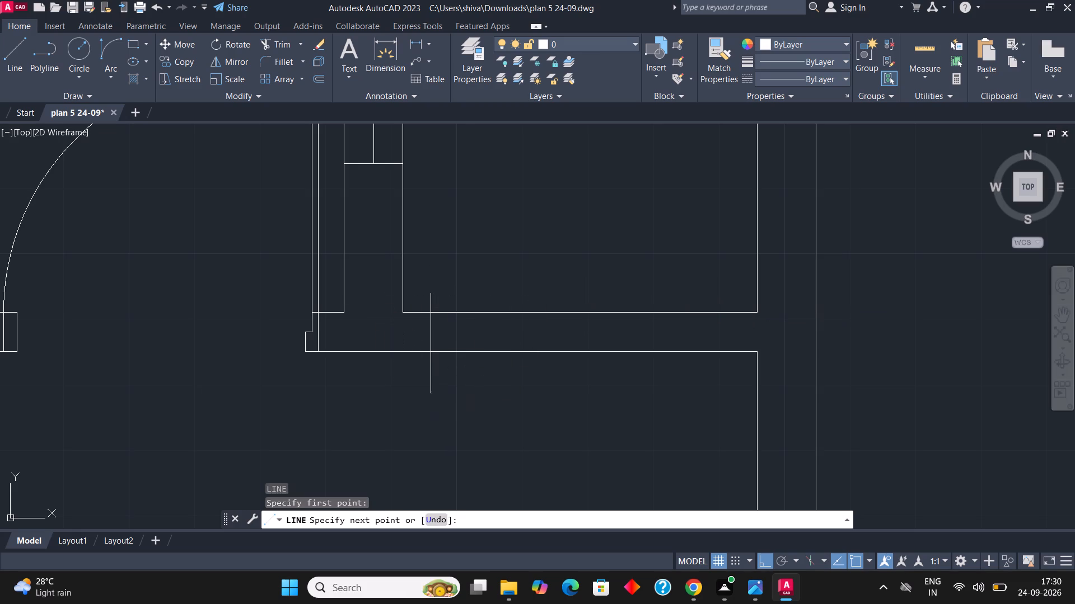
{"action": "key", "text": "Escape"}
{"action": "key", "text": "Escape"}
Trim the new jamb line's overhangs above and below the horizontal wall.
{"action": "type", "text": "tr"}
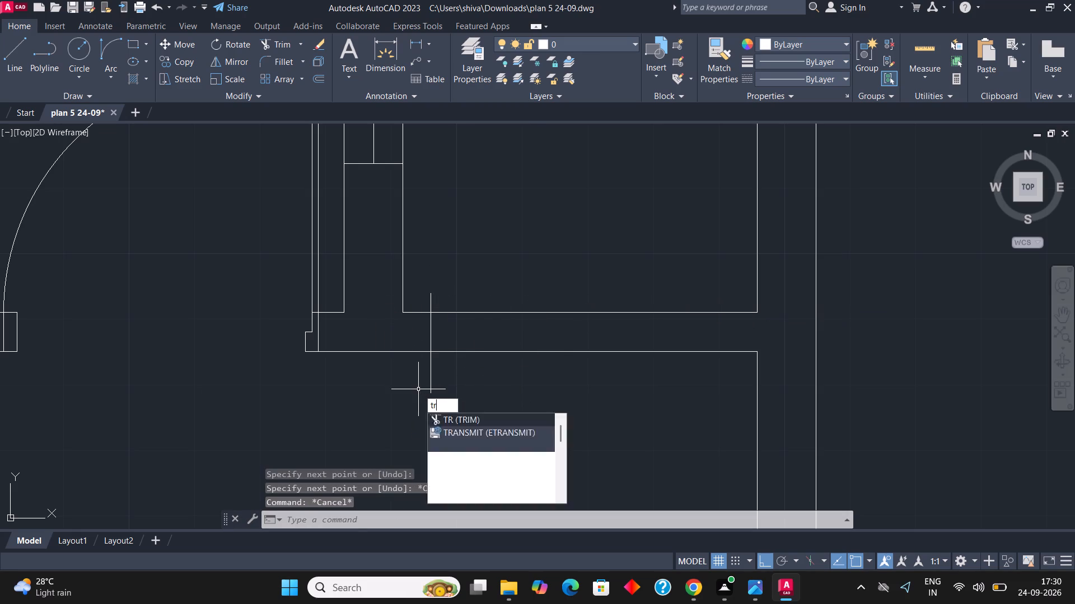
{"action": "key", "text": "Return"}
{"action": "left_click", "coordinate": [433, 300]}
{"action": "left_click", "coordinate": [426, 300]}
{"action": "left_click", "coordinate": [445, 399]}
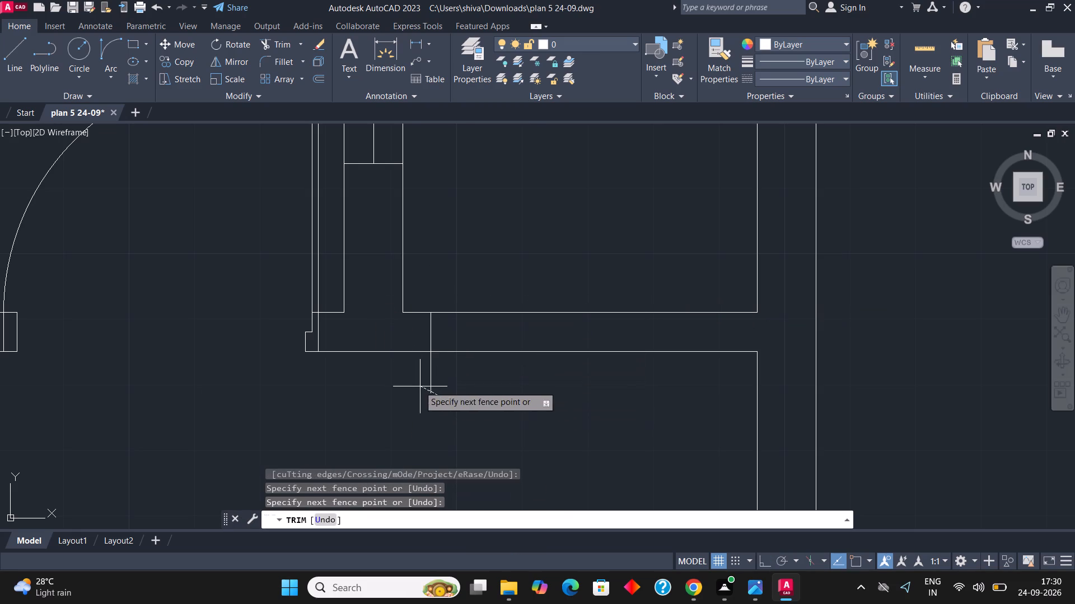
{"action": "left_click", "coordinate": [411, 383]}
{"action": "key", "text": "Escape"}
{"action": "key", "text": "Escape"}
{"action": "key", "text": "Escape"}
Offset the jamb line 4' to the right along the horizontal wall.
{"action": "left_click", "coordinate": [443, 341]}
{"action": "left_click", "coordinate": [425, 339]}
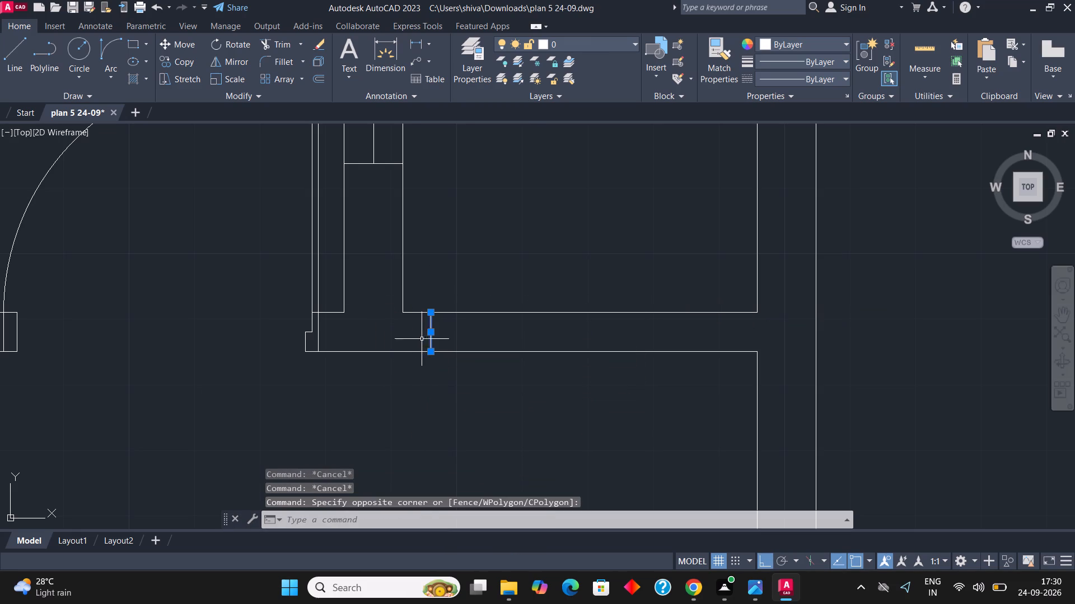
{"action": "left_click", "coordinate": [326, 75]}
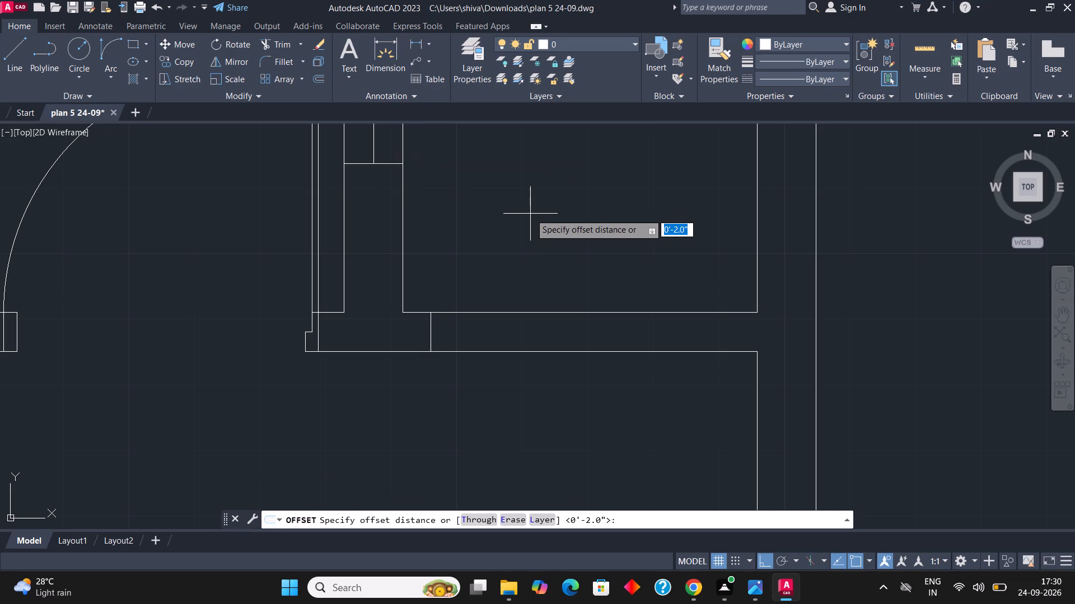
{"action": "type", "text": "3'"}
{"action": "key", "text": "Return"}
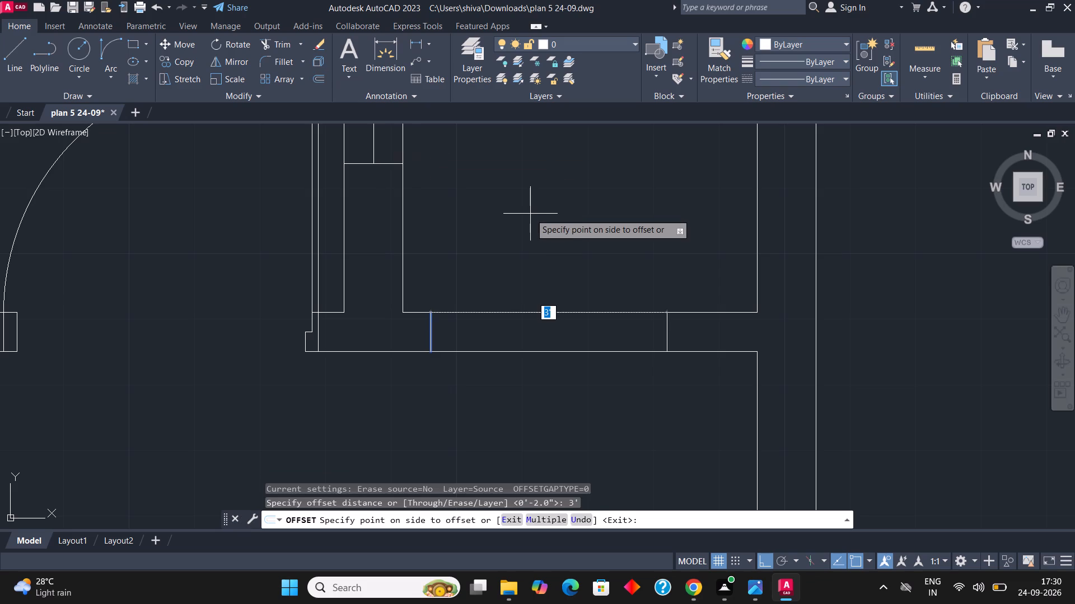
{"action": "key", "text": "BackSpace"}
{"action": "type", "text": "4'"}
{"action": "key", "text": "Return"}
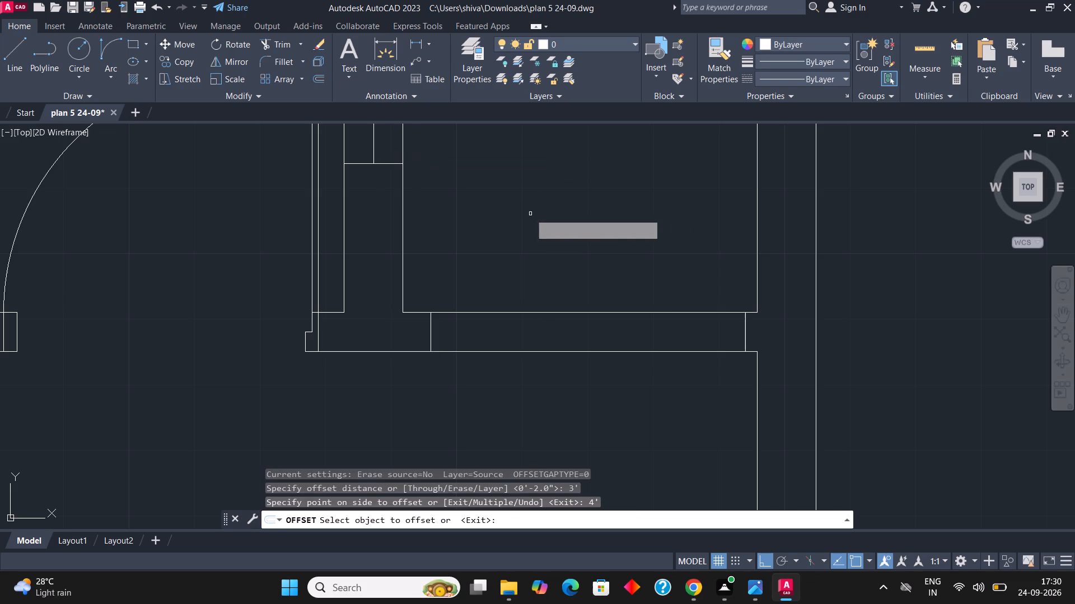
{"action": "key", "text": "Escape"}
{"action": "key", "text": "Escape"}
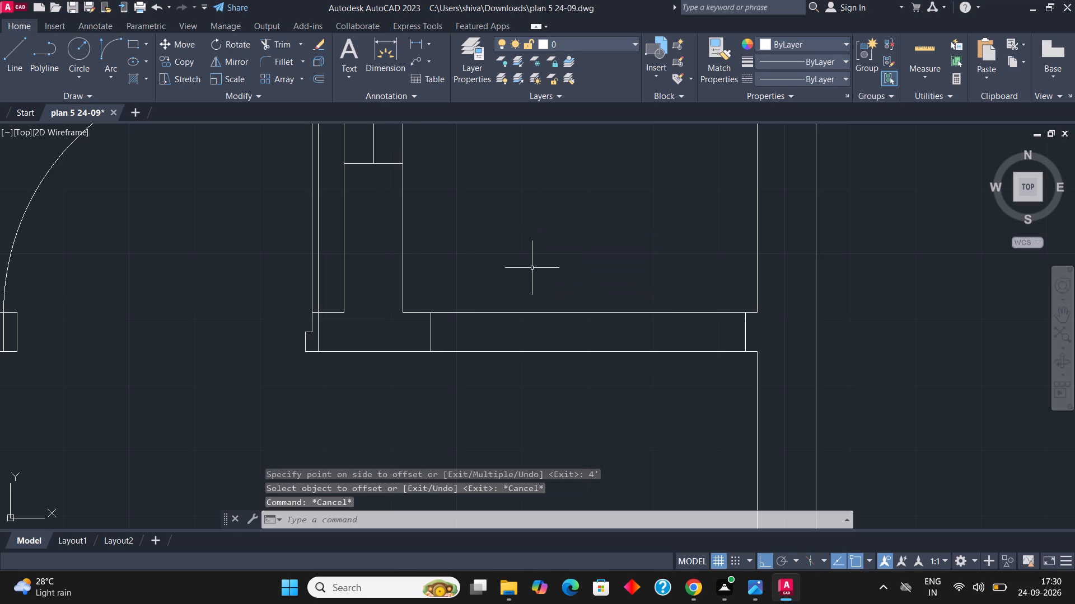
Draw a door leaf about 3' by 1" up from the left jamb, finishing with a stepped jamb line past the wall's lower face.
{"action": "key", "text": "l"}
{"action": "key", "text": "Return"}
{"action": "left_click", "coordinate": [431, 310]}
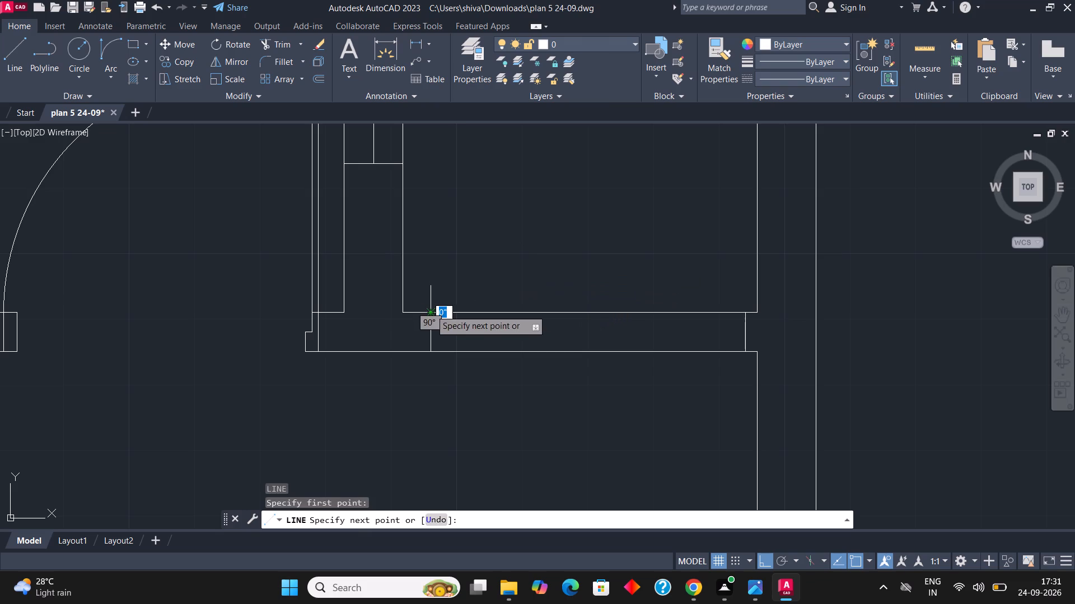
{"action": "scroll", "coordinate": [447, 262], "scroll_direction": "down", "scroll_amount": 2}
{"action": "scroll", "coordinate": [449, 199], "scroll_direction": "up", "scroll_amount": 1}
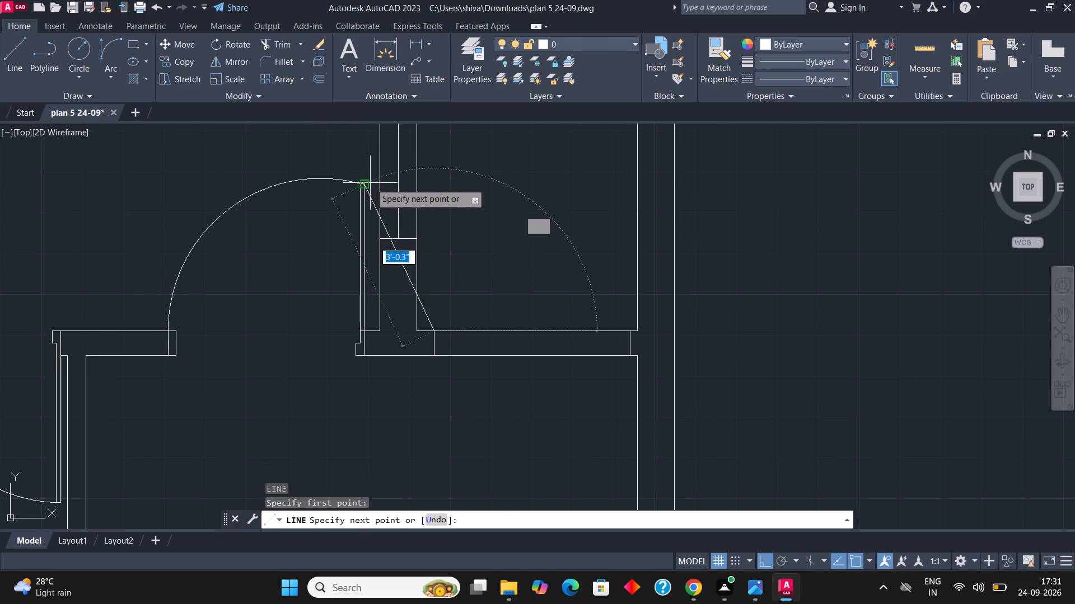
{"action": "left_click", "coordinate": [437, 183]}
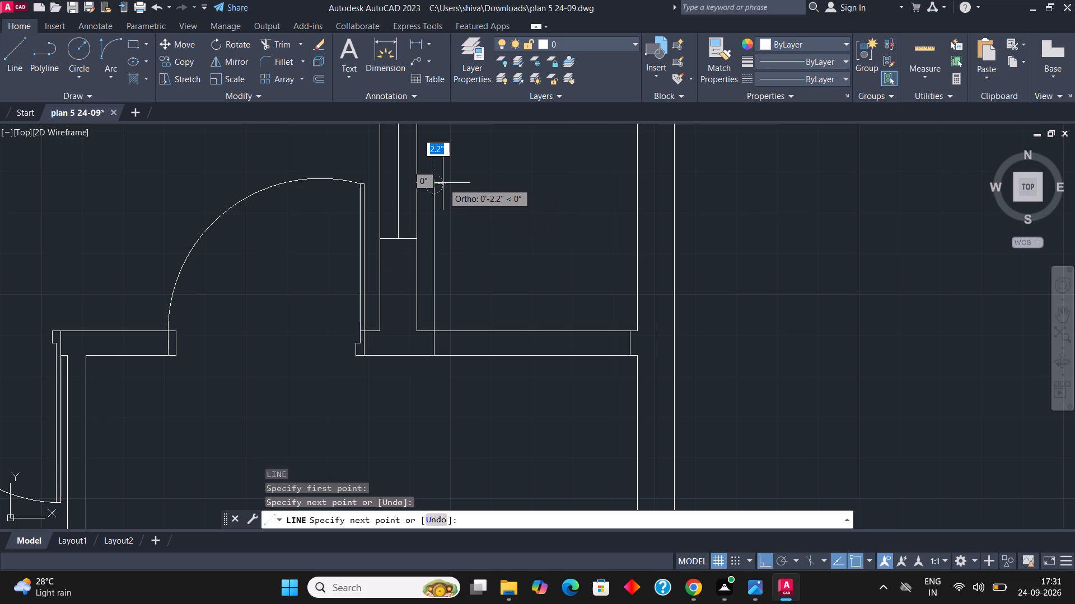
{"action": "scroll", "coordinate": [447, 179], "scroll_direction": "up", "scroll_amount": 1}
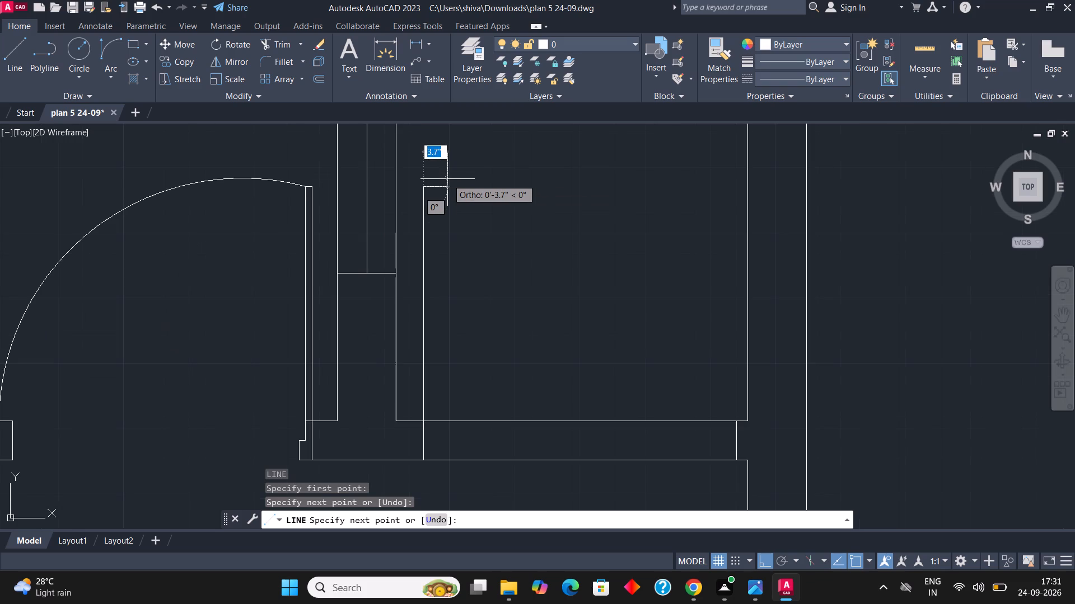
{"action": "type", "text": "1\""}
{"action": "key", "text": "Return"}
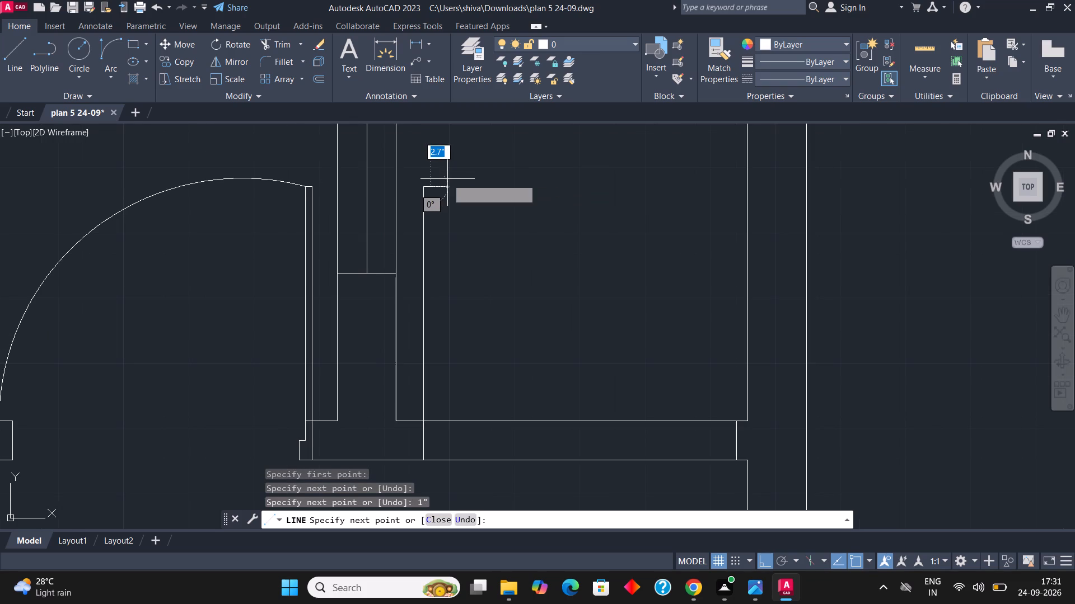
{"action": "scroll", "coordinate": [431, 425], "scroll_direction": "up", "scroll_amount": 3}
{"action": "scroll", "coordinate": [448, 266], "scroll_direction": "down", "scroll_amount": 2}
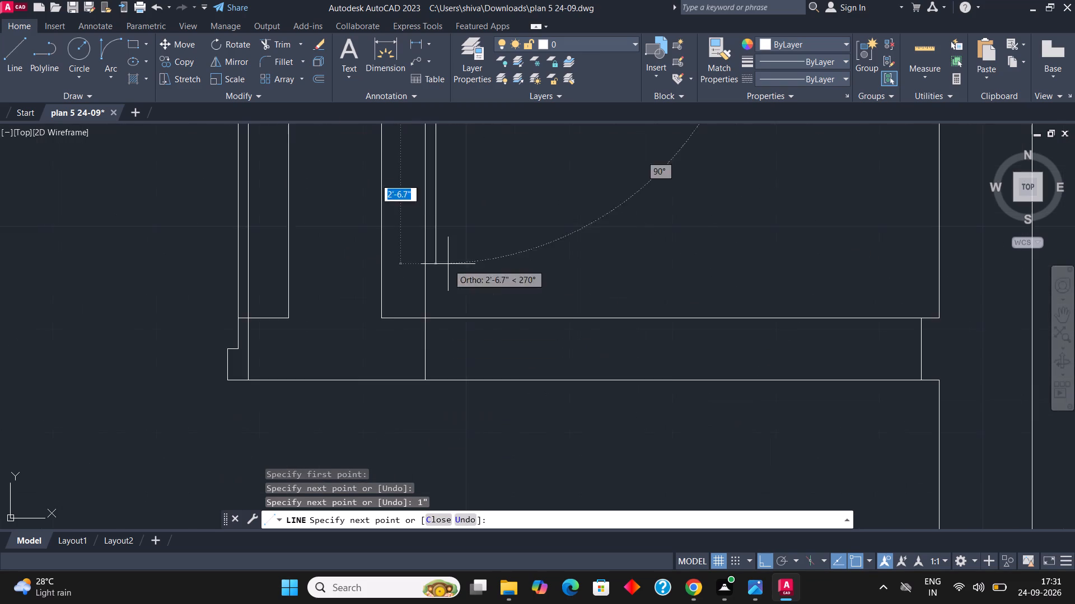
{"action": "scroll", "coordinate": [437, 343], "scroll_direction": "up", "scroll_amount": 2}
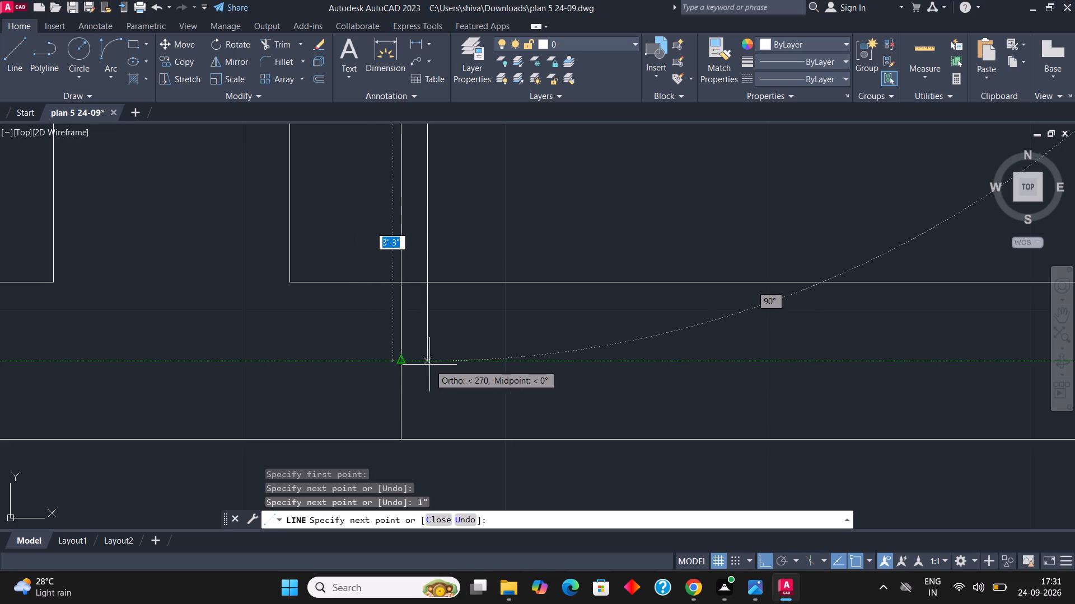
{"action": "left_click", "coordinate": [432, 364]}
{"action": "left_click", "coordinate": [453, 364]}
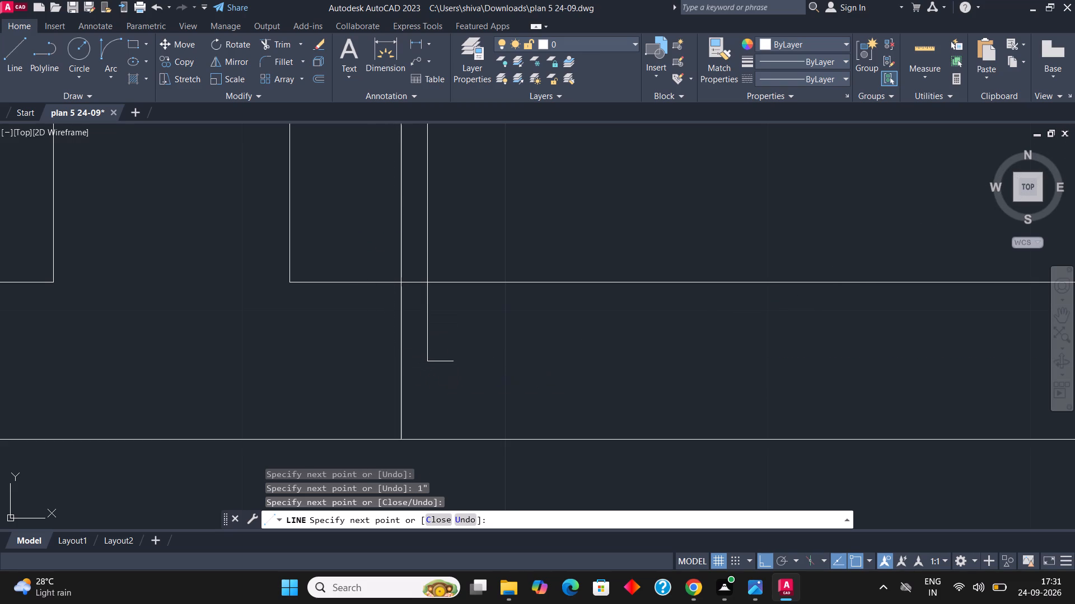
{"action": "scroll", "coordinate": [449, 412], "scroll_direction": "down", "scroll_amount": 1}
{"action": "left_click", "coordinate": [448, 448]}
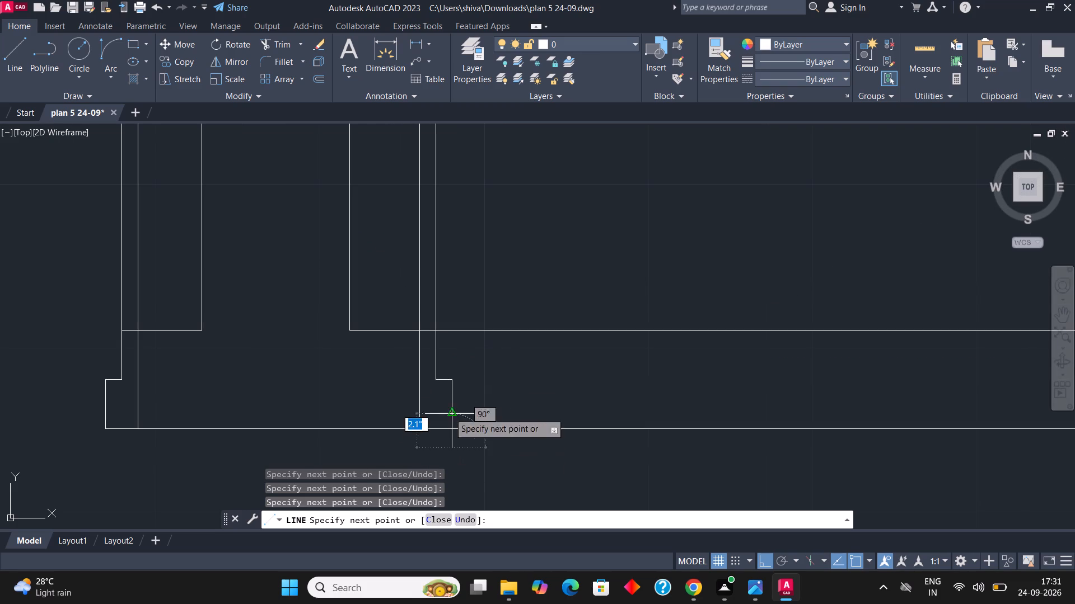
{"action": "key", "text": "Escape"}
{"action": "scroll", "coordinate": [436, 244], "scroll_direction": "down", "scroll_amount": 3}
{"action": "scroll", "coordinate": [452, 345], "scroll_direction": "up", "scroll_amount": 2}
{"action": "scroll", "coordinate": [443, 210], "scroll_direction": "up", "scroll_amount": 2}
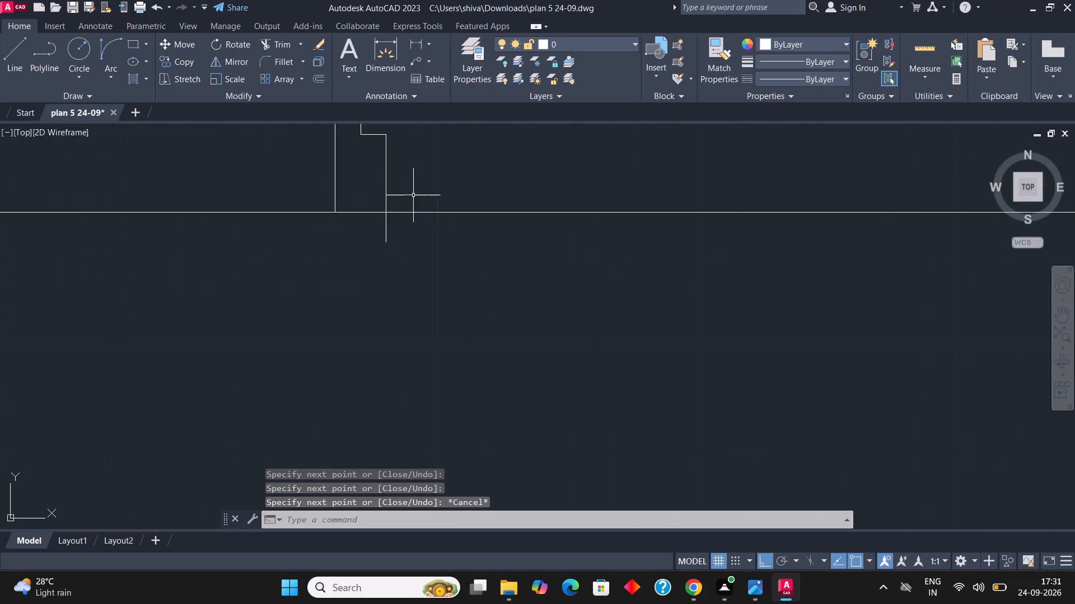
Trim the stepped jamb line's overhang below the horizontal wall's lower face.
{"action": "scroll", "coordinate": [434, 355], "scroll_direction": "down", "scroll_amount": 1}
{"action": "key", "text": "Escape"}
{"action": "key", "text": "Escape"}
{"action": "type", "text": "tr"}
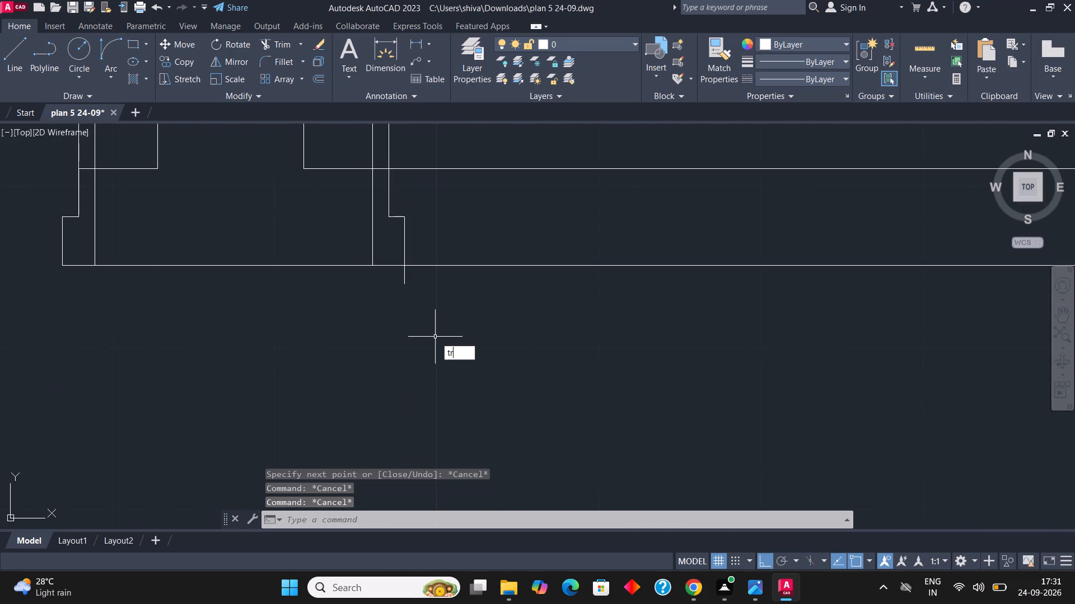
{"action": "key", "text": "Return"}
{"action": "left_click", "coordinate": [404, 281]}
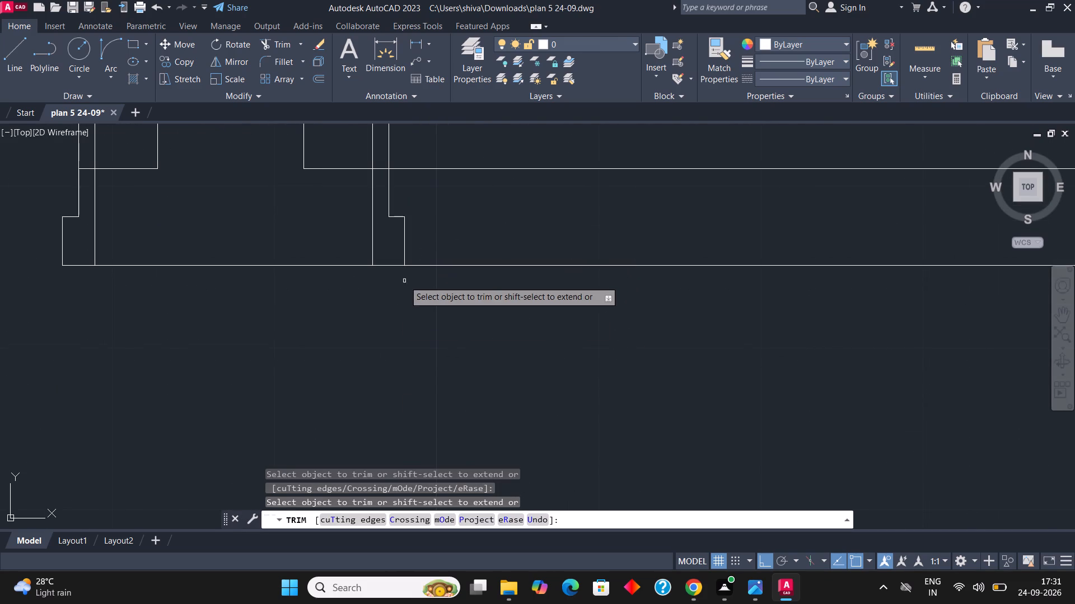
{"action": "scroll", "coordinate": [394, 375], "scroll_direction": "down", "scroll_amount": 3}
{"action": "key", "text": "Escape"}
{"action": "key", "text": "Escape"}
{"action": "key", "text": "Escape"}
Offset the jamb line nearest the outer wall 2" to the left, inside the horizontal wall.
{"action": "scroll", "coordinate": [593, 339], "scroll_direction": "up", "scroll_amount": 2}
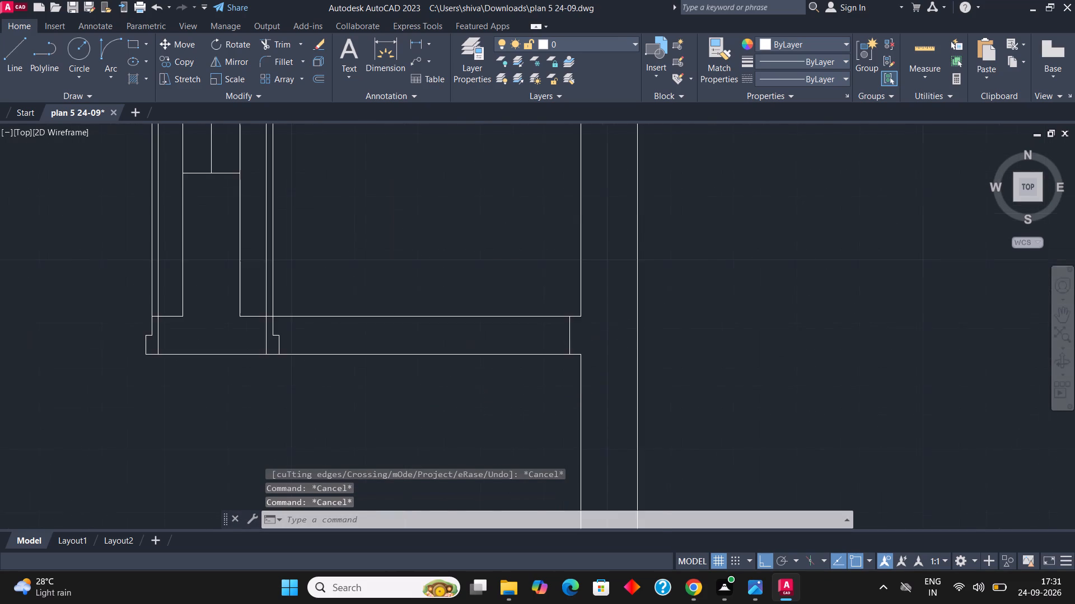
{"action": "left_click", "coordinate": [585, 339]}
{"action": "left_click", "coordinate": [534, 339]}
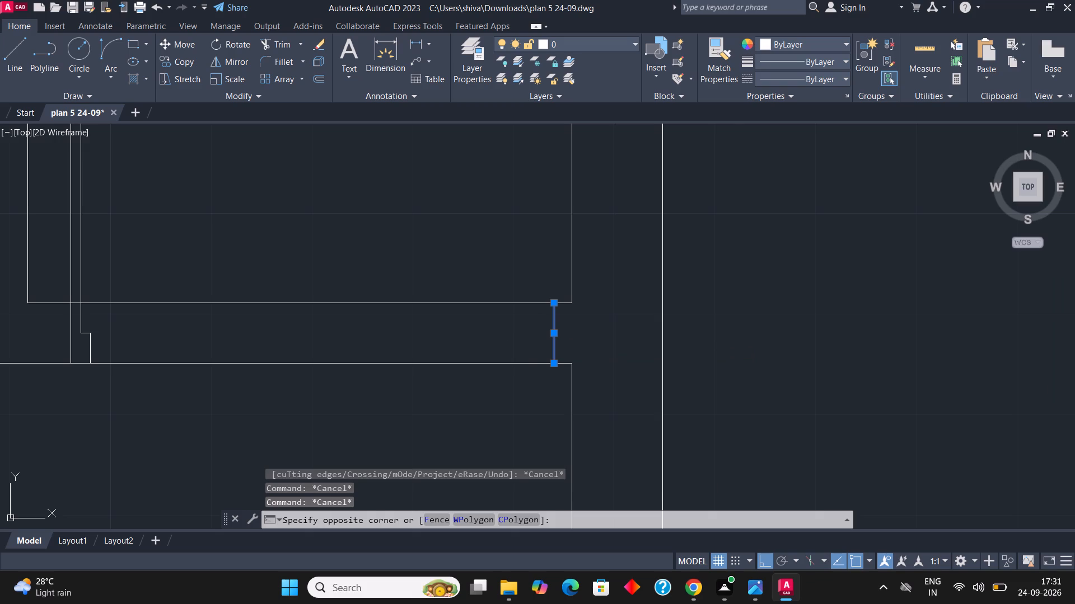
{"action": "left_click", "coordinate": [322, 84]}
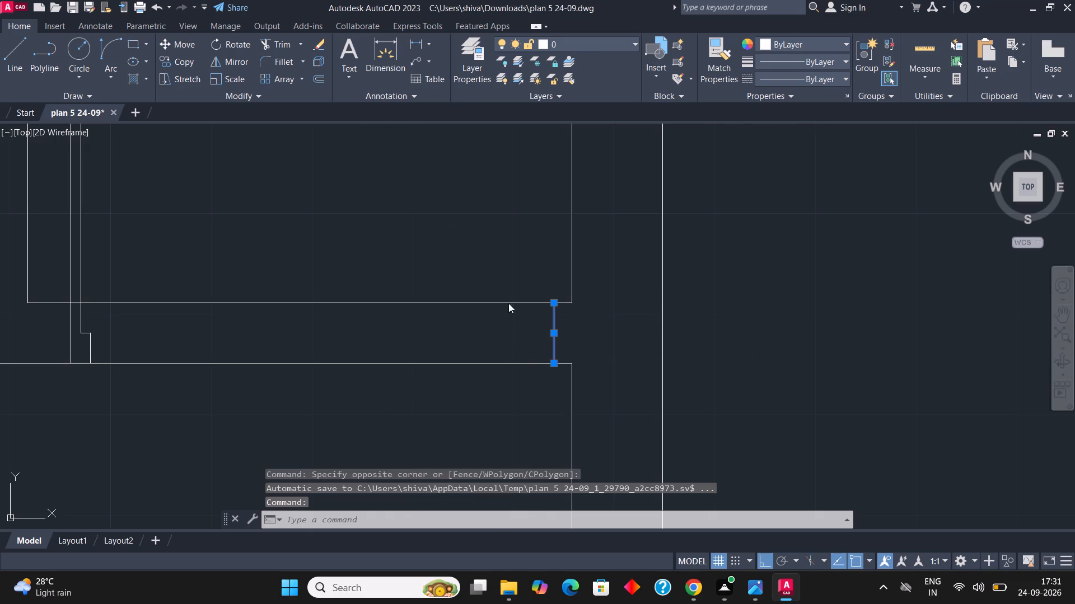
{"action": "type", "text": "2\""}
{"action": "key", "text": "Return"}
{"action": "left_click", "coordinate": [509, 303]}
{"action": "scroll", "coordinate": [502, 354], "scroll_direction": "down", "scroll_amount": 2}
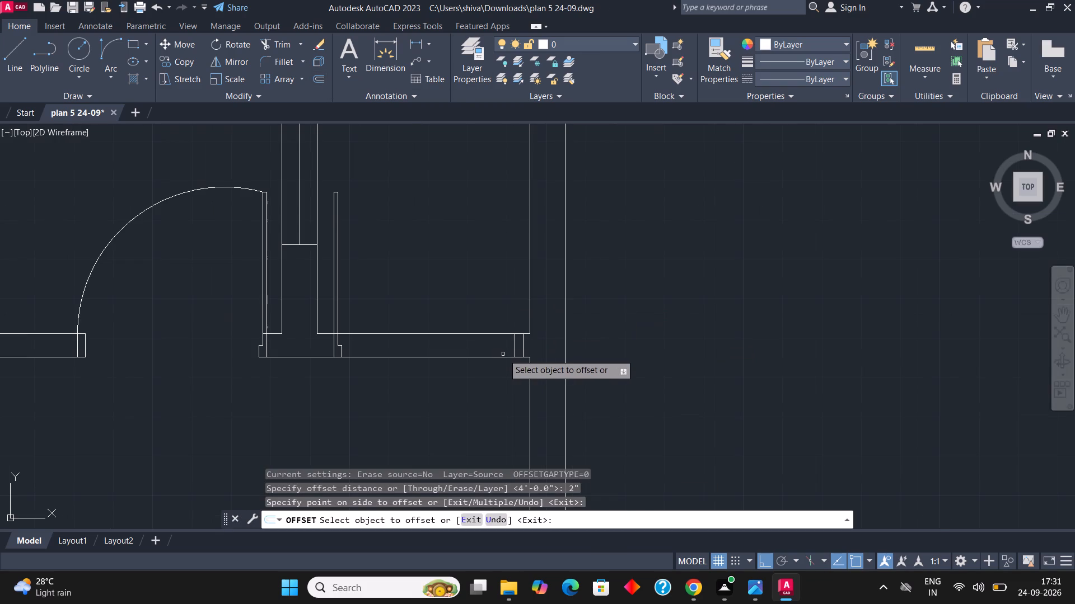
{"action": "key", "text": "Escape"}
{"action": "key", "text": "Escape"}
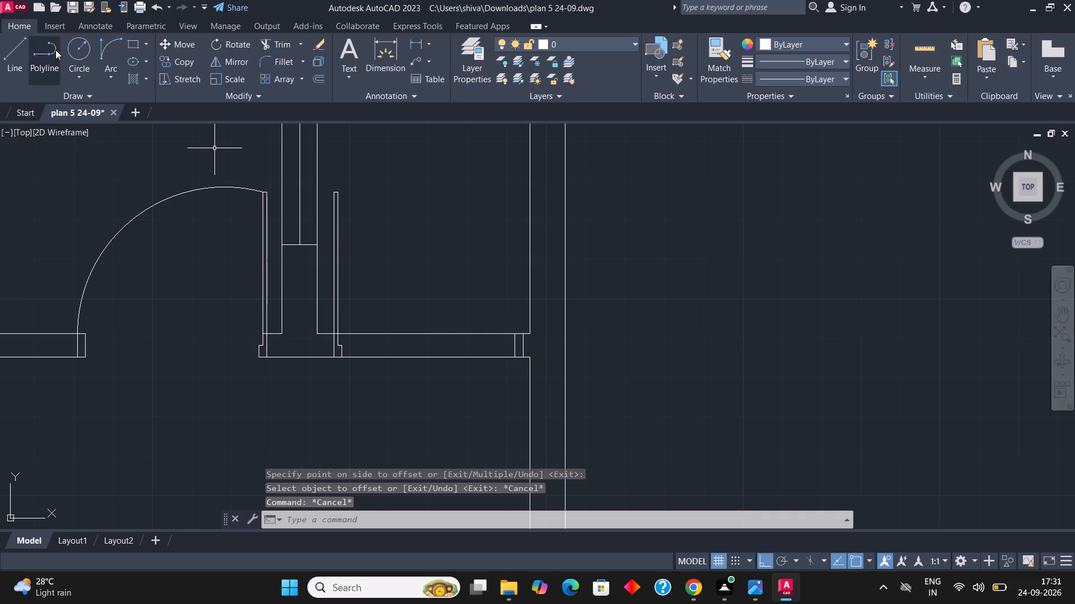
Draw the door swing as a Start, End, Direction arc from the leaf's top right corner to the top of the rightmost jamb line.
{"action": "left_click", "coordinate": [101, 77]}
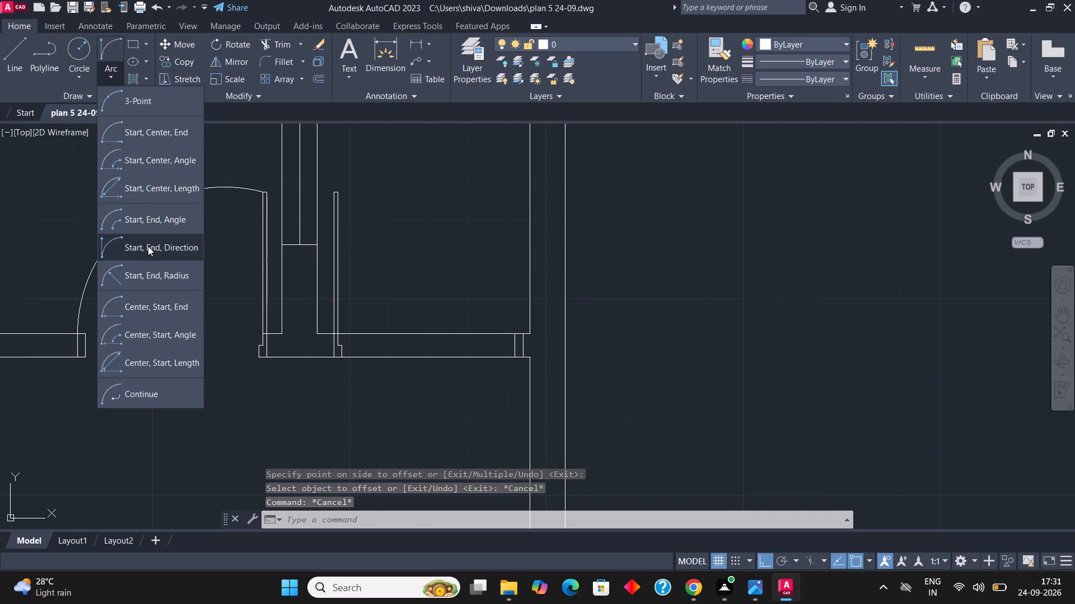
{"action": "left_click", "coordinate": [148, 246]}
{"action": "scroll", "coordinate": [345, 190], "scroll_direction": "up", "scroll_amount": 2}
{"action": "left_click", "coordinate": [324, 199]}
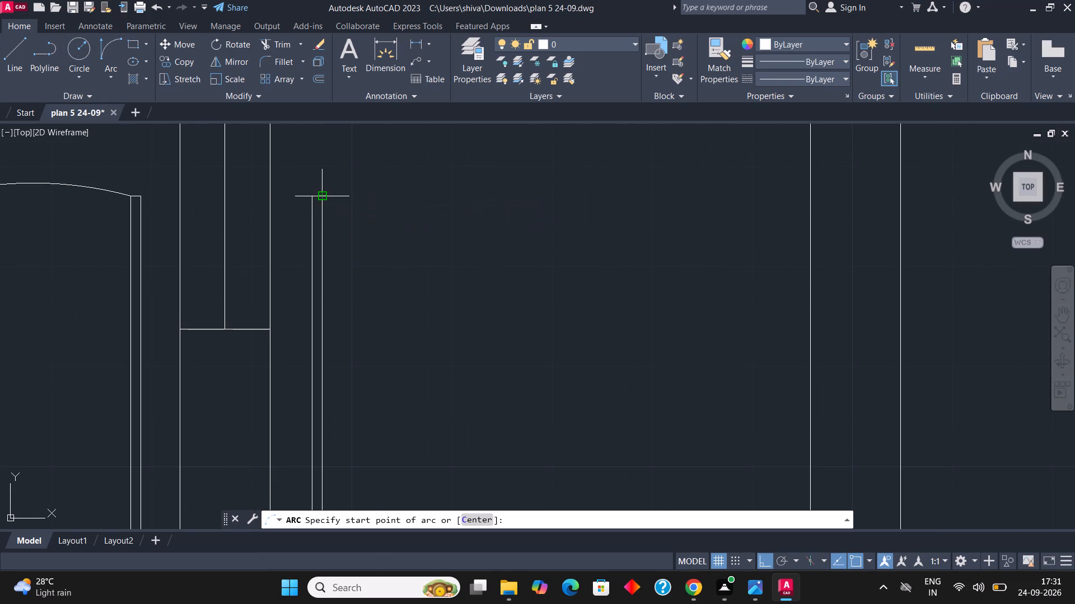
{"action": "scroll", "coordinate": [324, 199], "scroll_direction": "down", "scroll_amount": 2}
{"action": "left_click", "coordinate": [506, 338]}
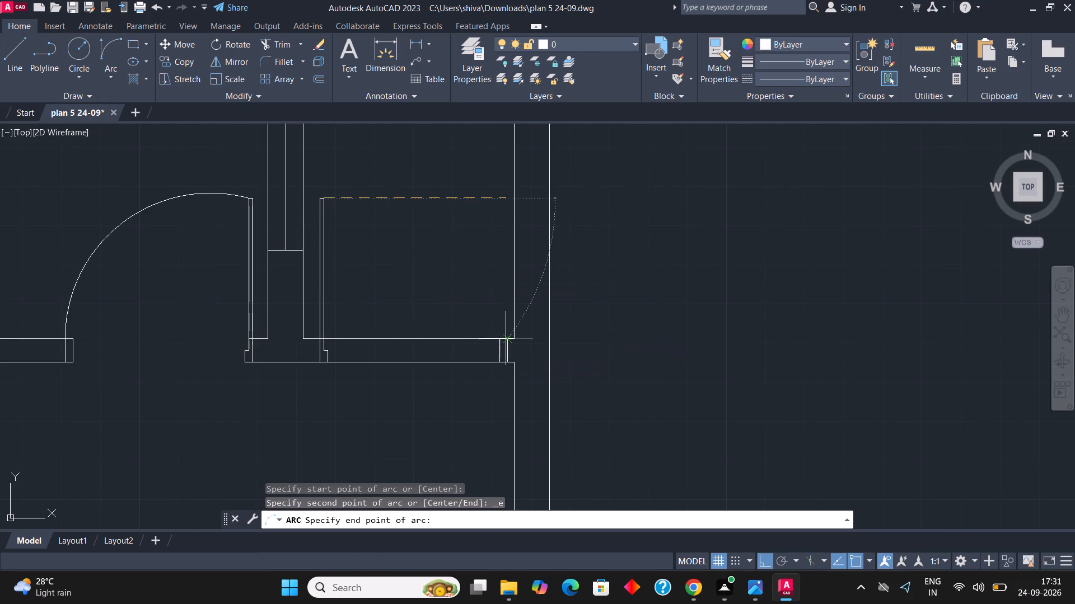
{"action": "left_click", "coordinate": [506, 283]}
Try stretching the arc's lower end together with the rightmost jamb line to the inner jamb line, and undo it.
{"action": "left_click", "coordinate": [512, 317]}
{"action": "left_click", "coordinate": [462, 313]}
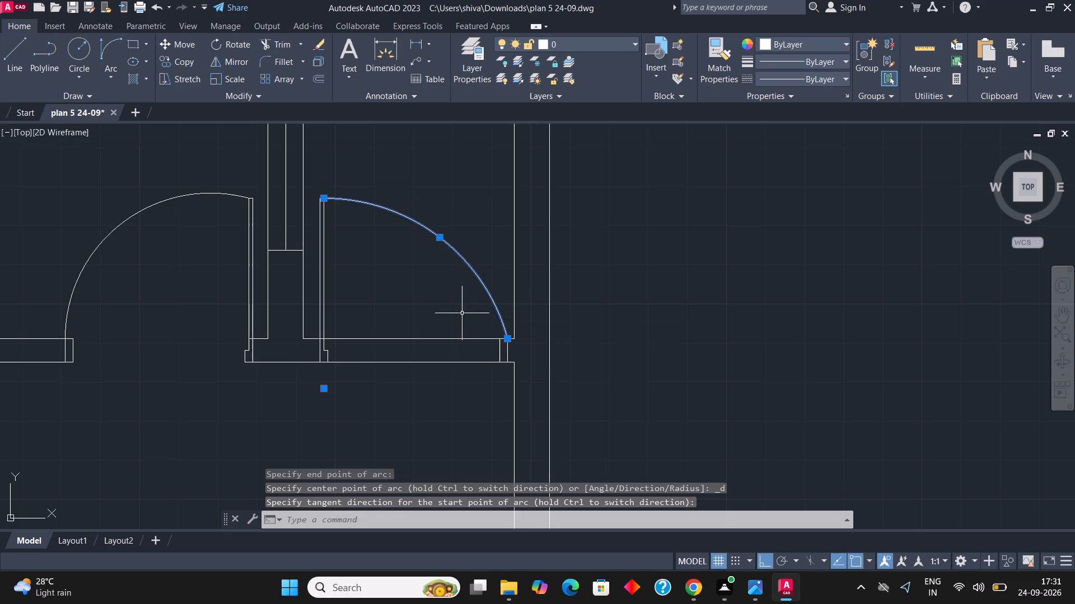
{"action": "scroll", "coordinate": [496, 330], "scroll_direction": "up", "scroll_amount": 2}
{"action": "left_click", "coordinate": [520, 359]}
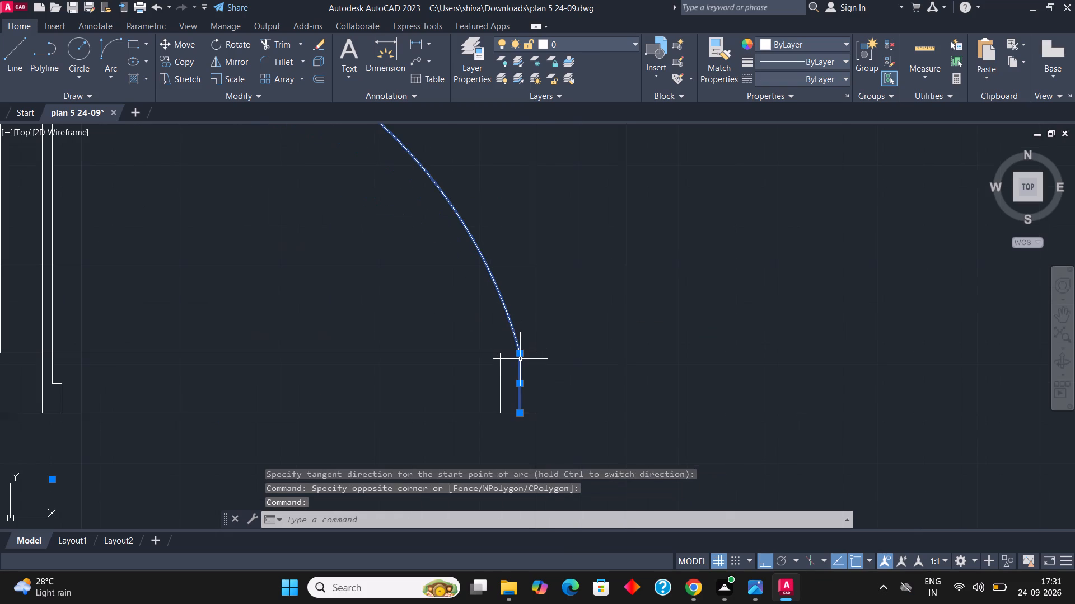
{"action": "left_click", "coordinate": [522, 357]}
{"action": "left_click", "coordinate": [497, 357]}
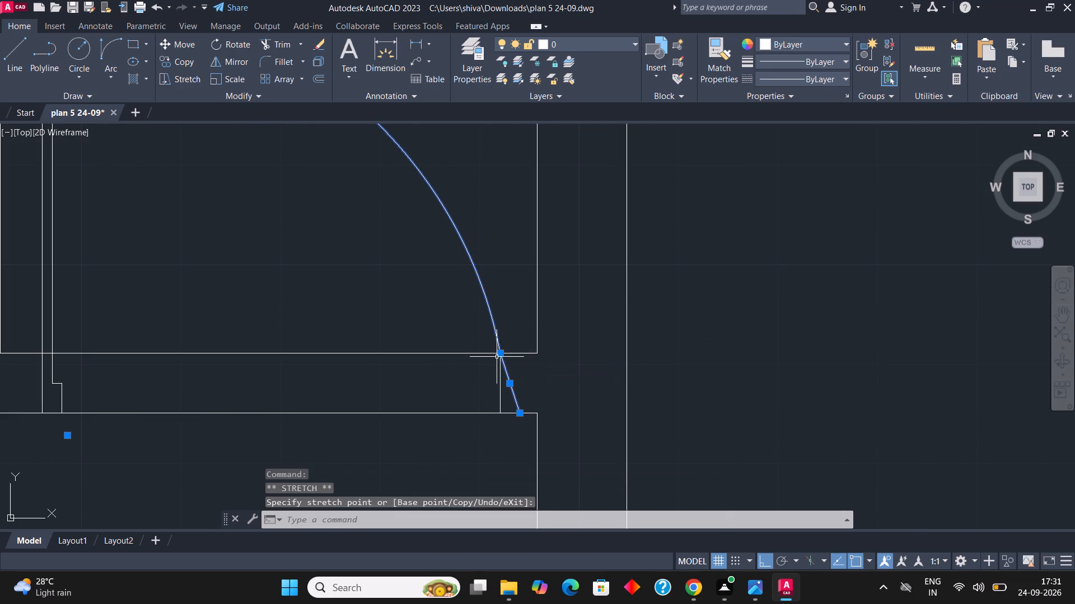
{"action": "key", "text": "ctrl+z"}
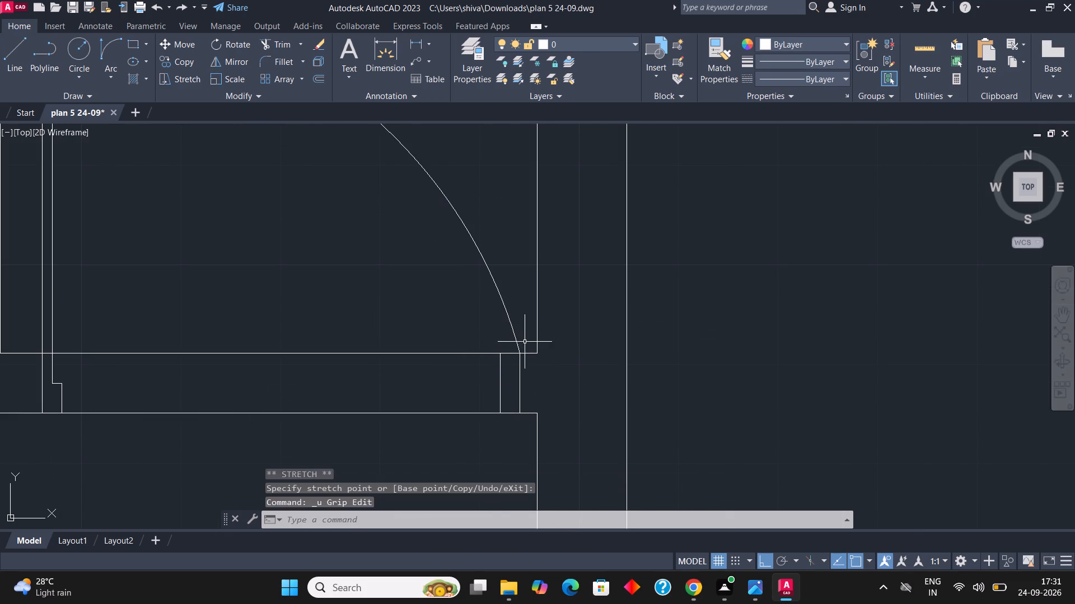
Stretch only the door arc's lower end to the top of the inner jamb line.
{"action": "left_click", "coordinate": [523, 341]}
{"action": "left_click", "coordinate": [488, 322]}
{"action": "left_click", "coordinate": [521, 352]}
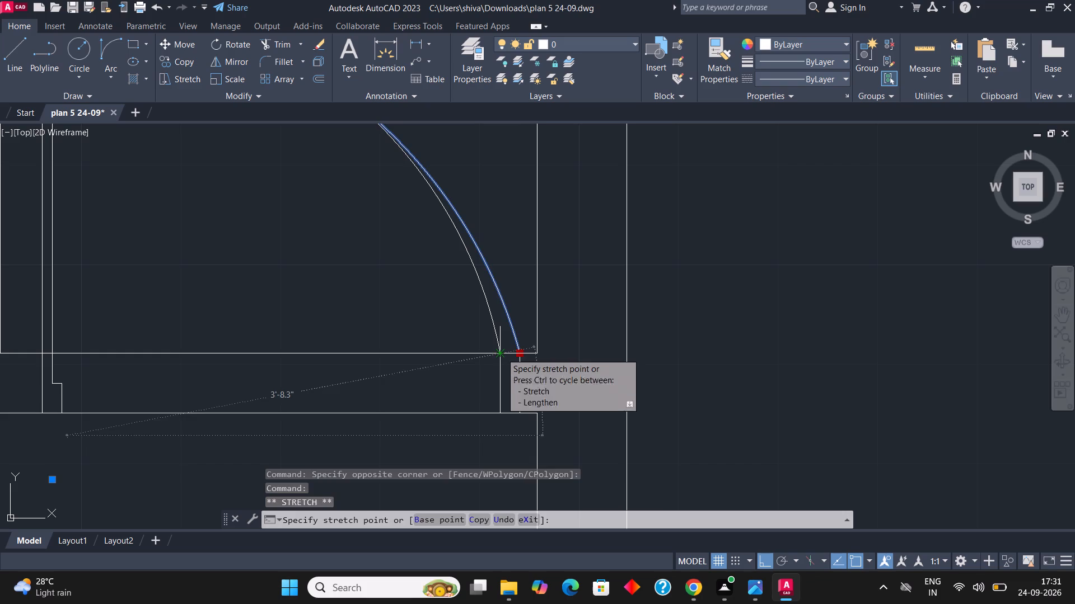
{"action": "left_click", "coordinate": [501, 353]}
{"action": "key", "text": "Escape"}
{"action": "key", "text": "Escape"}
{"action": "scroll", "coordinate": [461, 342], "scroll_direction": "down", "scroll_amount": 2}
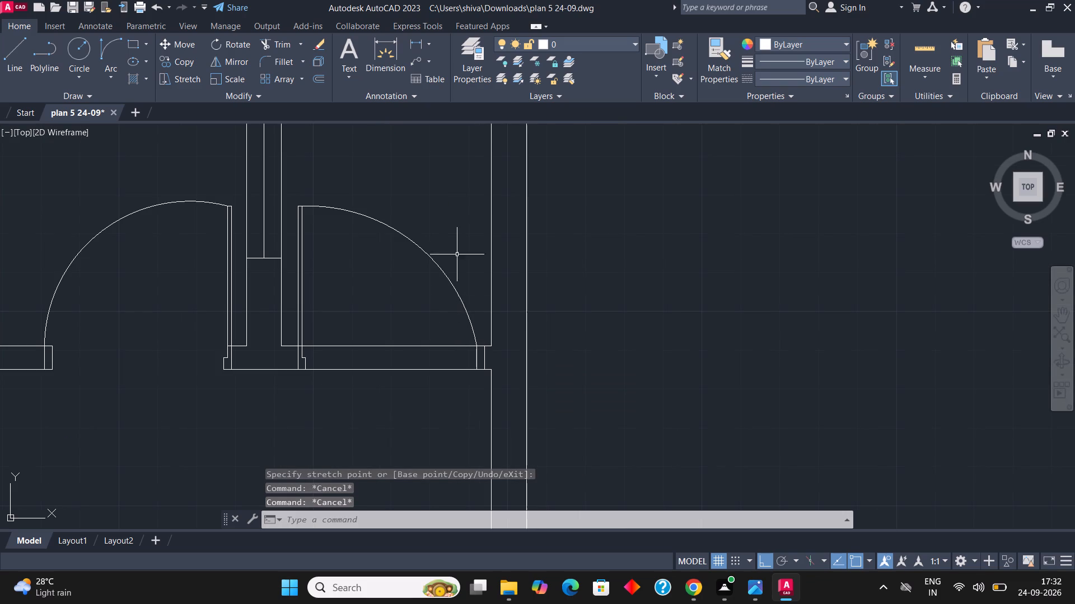
Offset the inner jamb line 1' to the left along the horizontal wall.
{"action": "scroll", "coordinate": [461, 264], "scroll_direction": "down", "scroll_amount": 1}
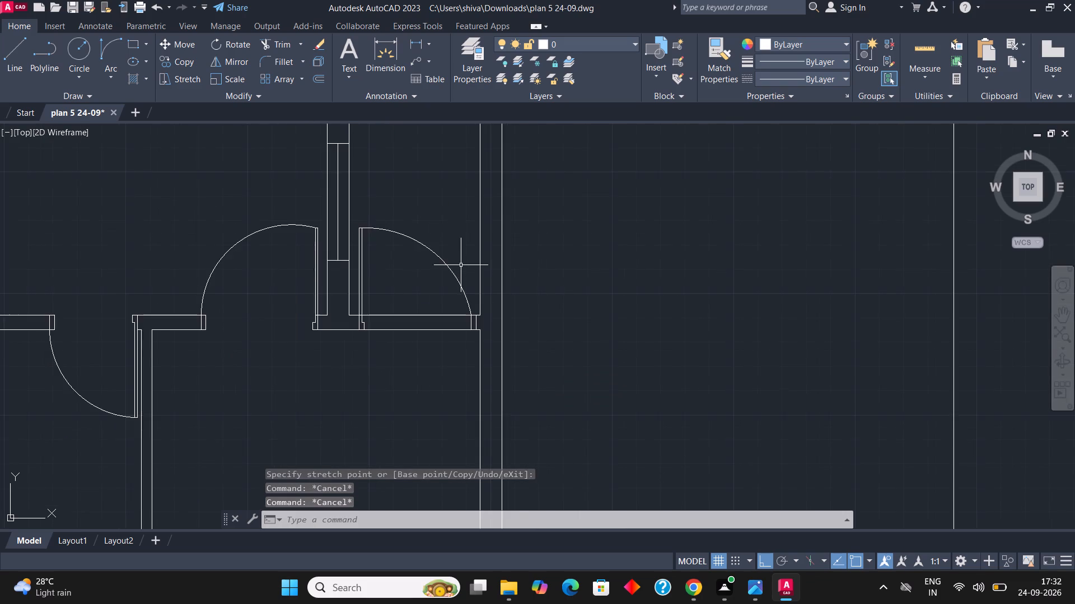
{"action": "scroll", "coordinate": [470, 320], "scroll_direction": "up", "scroll_amount": 3}
{"action": "left_click", "coordinate": [463, 327]}
{"action": "left_click", "coordinate": [437, 328]}
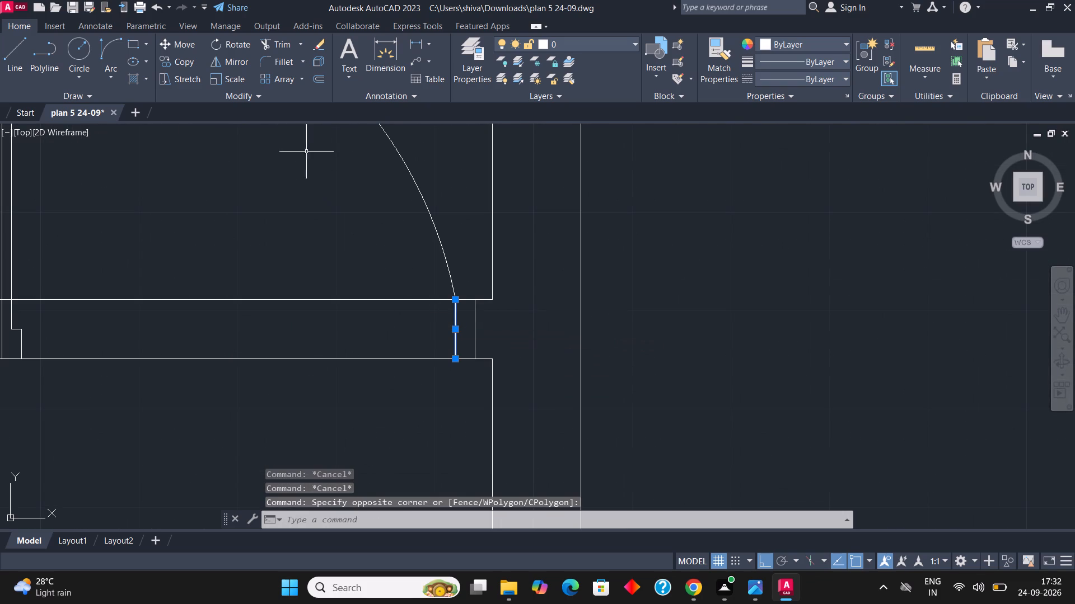
{"action": "left_click", "coordinate": [317, 77]}
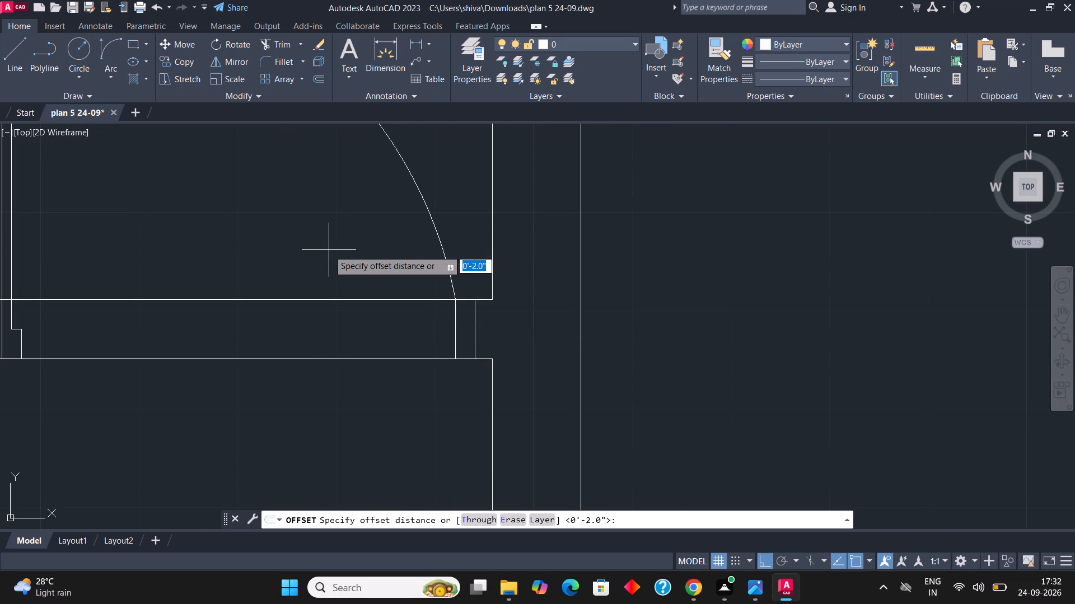
{"action": "type", "text": "1'"}
{"action": "key", "text": "Return"}
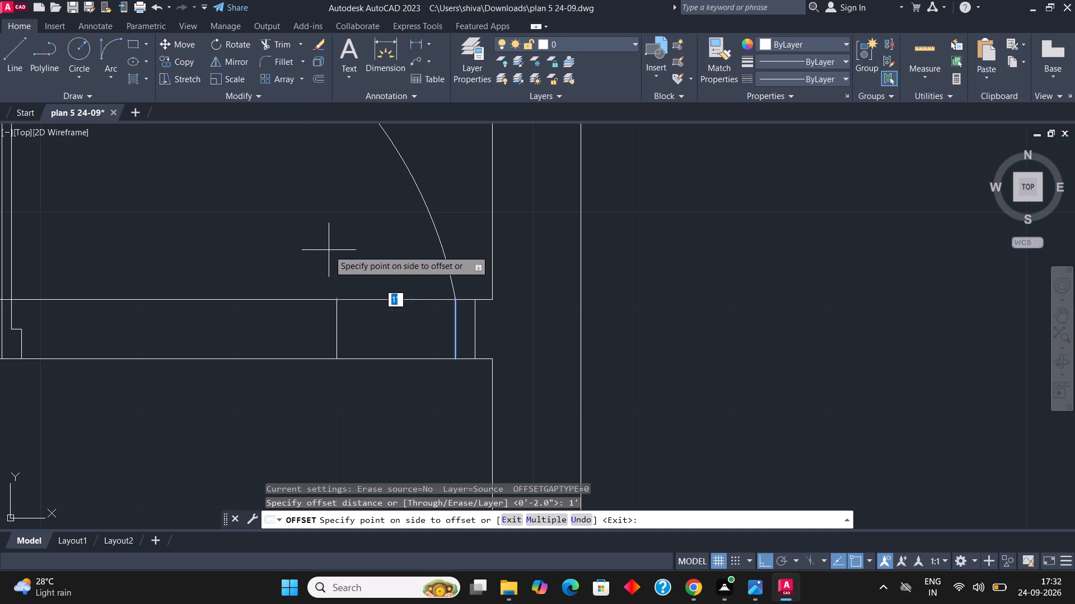
{"action": "left_click", "coordinate": [329, 250]}
Offset the new jamb line 2" to the right to form the narrower opening's frame.
{"action": "scroll", "coordinate": [409, 251], "scroll_direction": "down", "scroll_amount": 2}
{"action": "scroll", "coordinate": [413, 251], "scroll_direction": "up", "scroll_amount": 1}
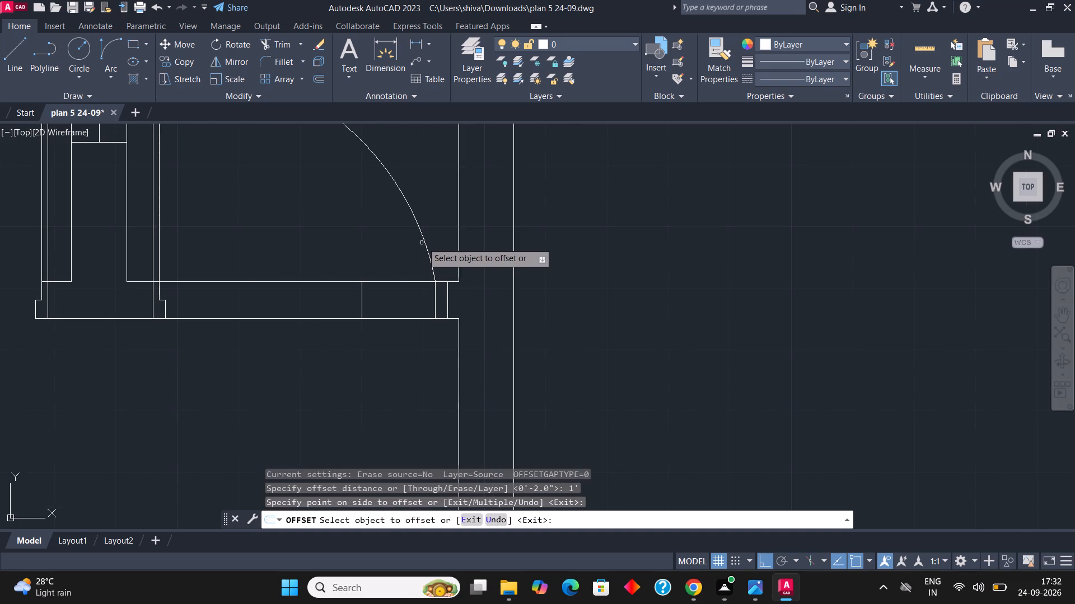
{"action": "left_click", "coordinate": [361, 298]}
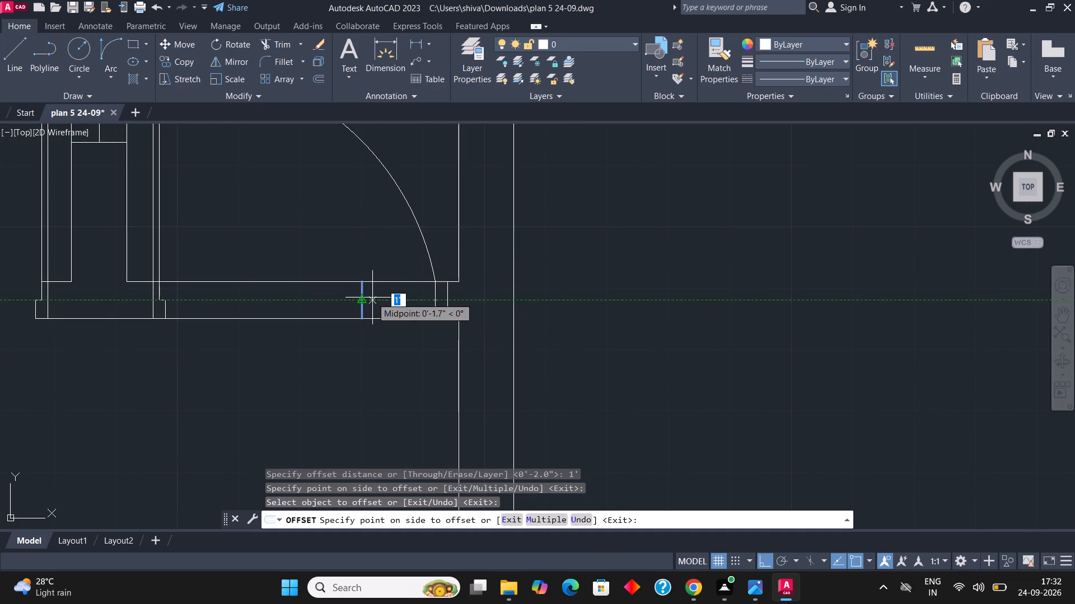
{"action": "type", "text": "2\""}
{"action": "key", "text": "Return"}
{"action": "key", "text": "Escape"}
{"action": "key", "text": "Escape"}
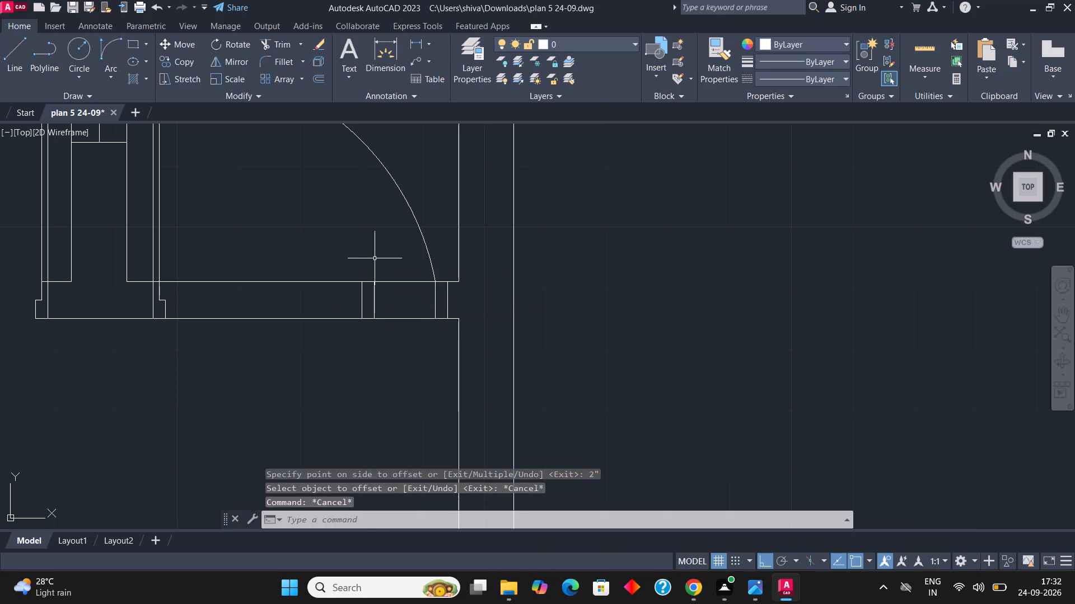
{"action": "key", "text": "Escape"}
Remove the two former jamb lines beside the outer wall with Trim.
{"action": "type", "text": "tr"}
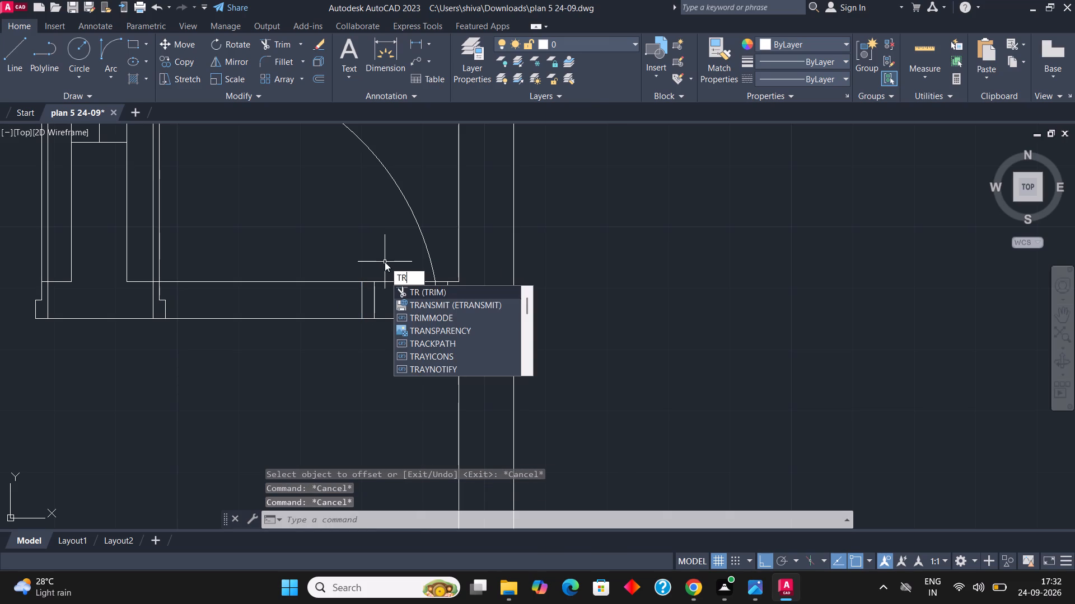
{"action": "key", "text": "Return"}
{"action": "left_click", "coordinate": [429, 292]}
{"action": "left_click", "coordinate": [456, 298]}
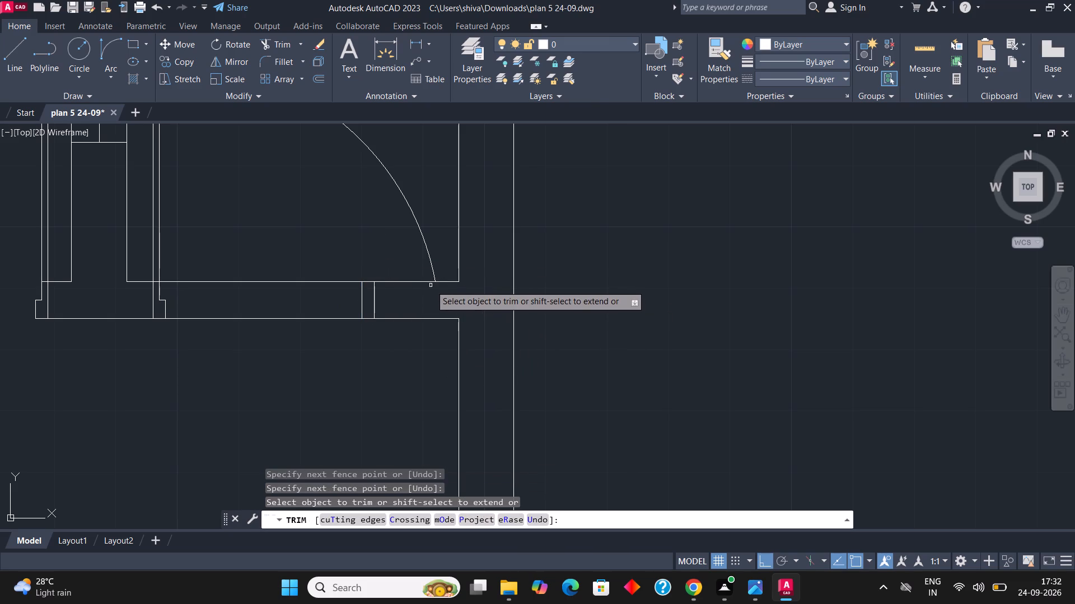
{"action": "key", "text": "Escape"}
{"action": "key", "text": "Escape"}
{"action": "key", "text": "Escape"}
Stretch the door arc's lower end to the top of the new frame's right jamb line.
{"action": "left_click", "coordinate": [450, 256]}
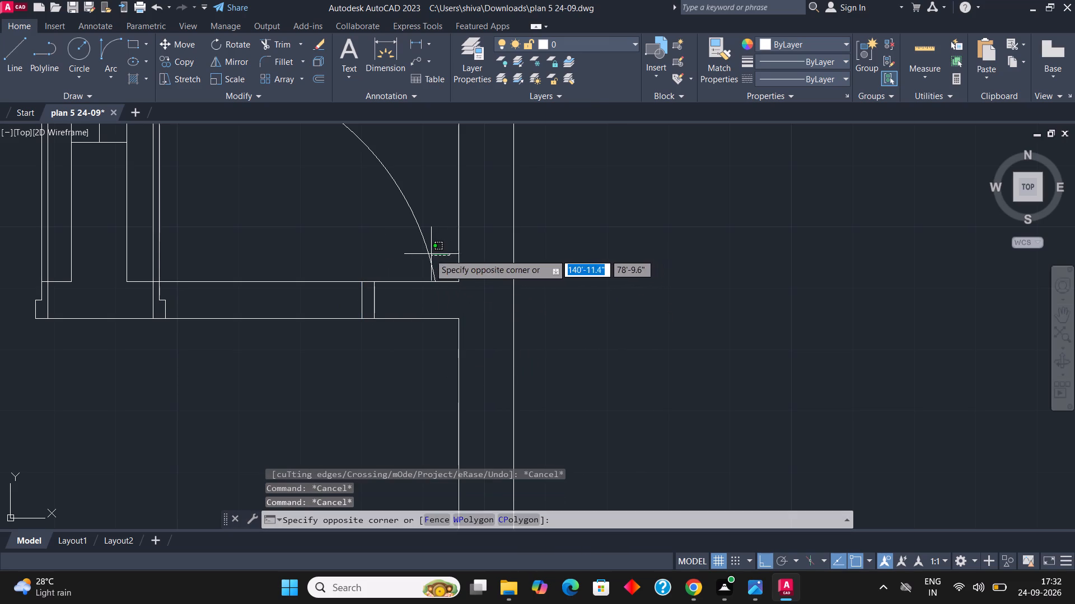
{"action": "left_click", "coordinate": [389, 249]}
{"action": "left_click", "coordinate": [437, 284]}
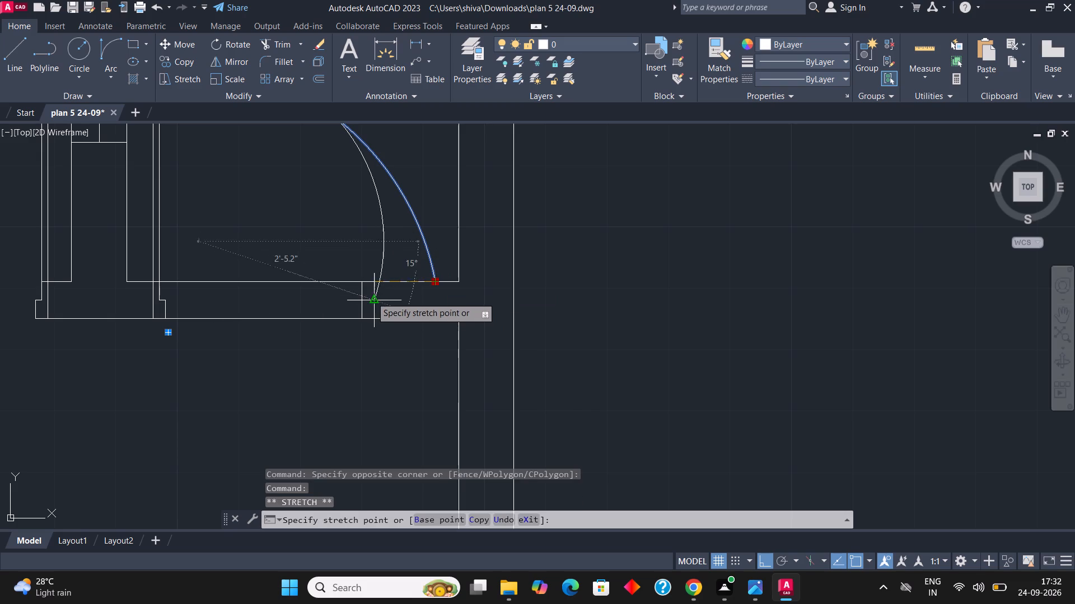
{"action": "left_click", "coordinate": [372, 287]}
{"action": "key", "text": "Escape"}
{"action": "scroll", "coordinate": [409, 358], "scroll_direction": "down", "scroll_amount": 2}
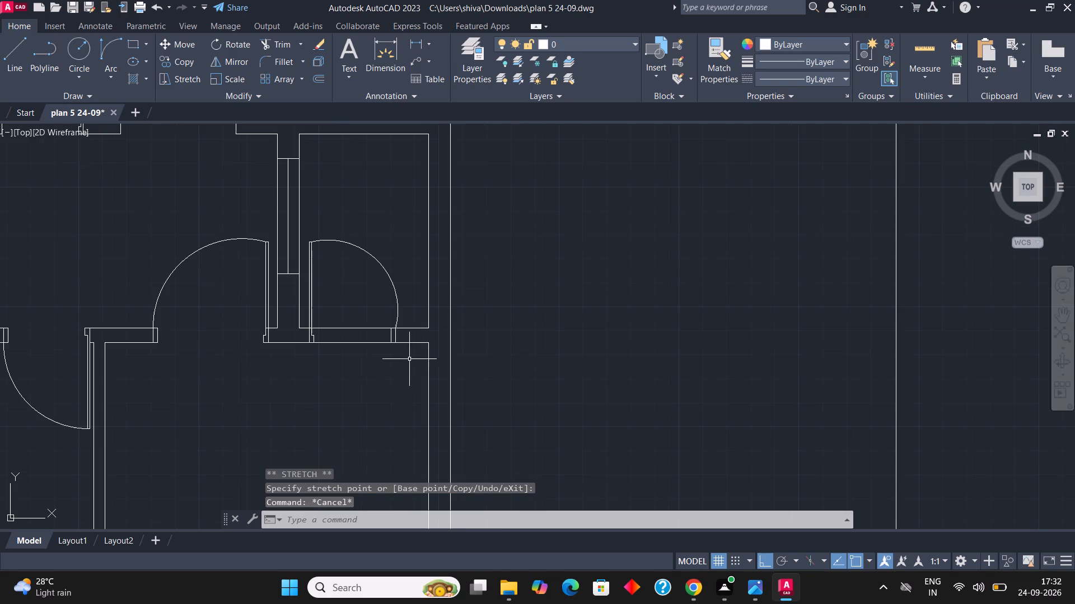
Trim both horizontal wall lines across the door opening between the left and right jambs.
{"action": "scroll", "coordinate": [420, 339], "scroll_direction": "up", "scroll_amount": 1}
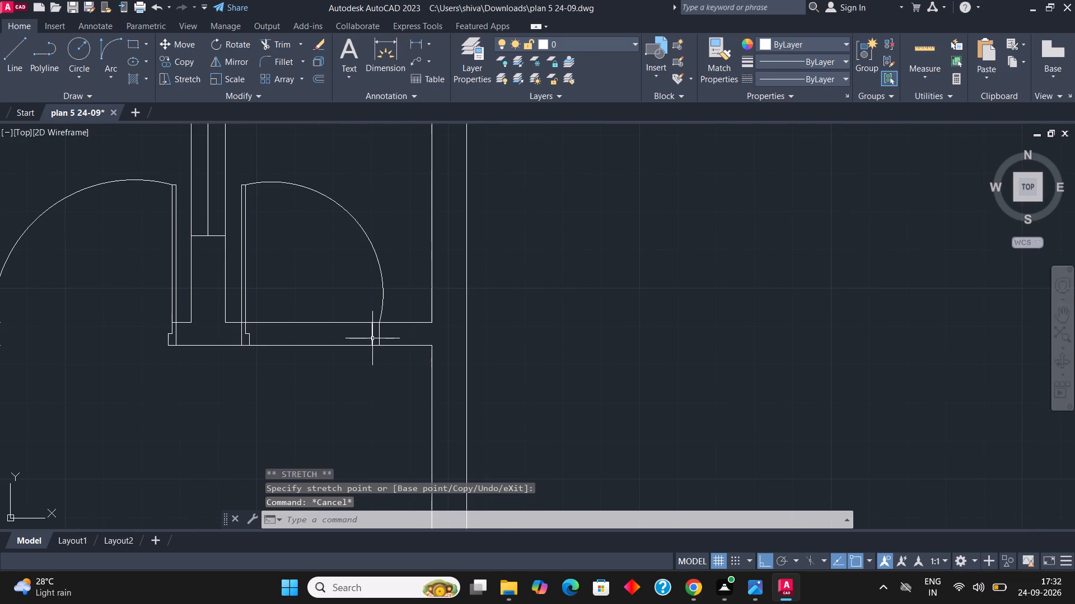
{"action": "scroll", "coordinate": [403, 322], "scroll_direction": "down", "scroll_amount": 1}
{"action": "scroll", "coordinate": [372, 329], "scroll_direction": "up", "scroll_amount": 1}
{"action": "key", "text": "Escape"}
{"action": "key", "text": "Escape"}
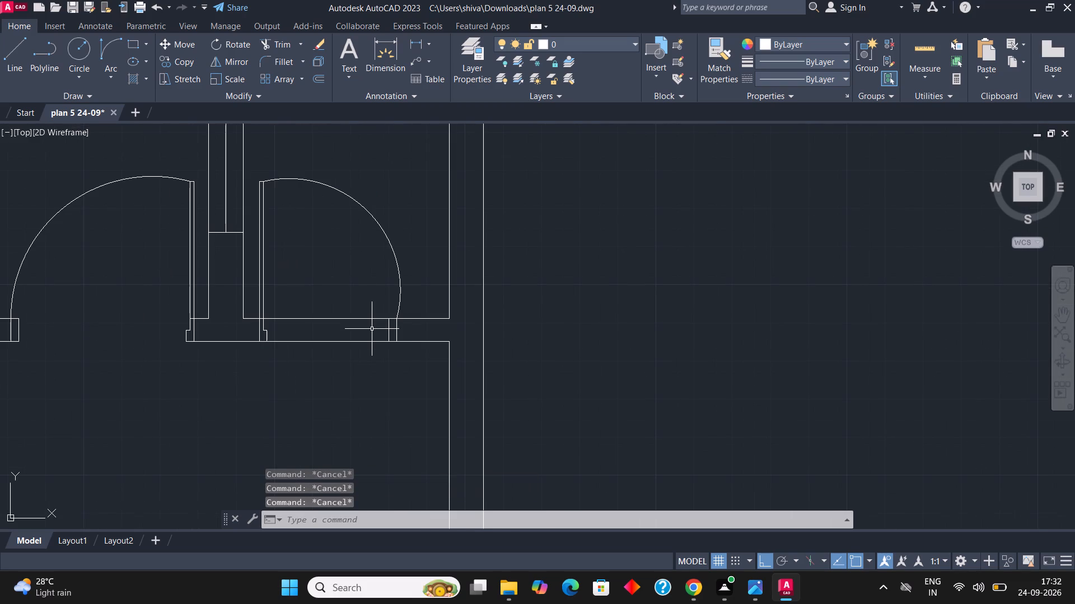
{"action": "key", "text": "r"}
{"action": "key", "text": "BackSpace"}
{"action": "type", "text": "tr"}
{"action": "key", "text": "Return"}
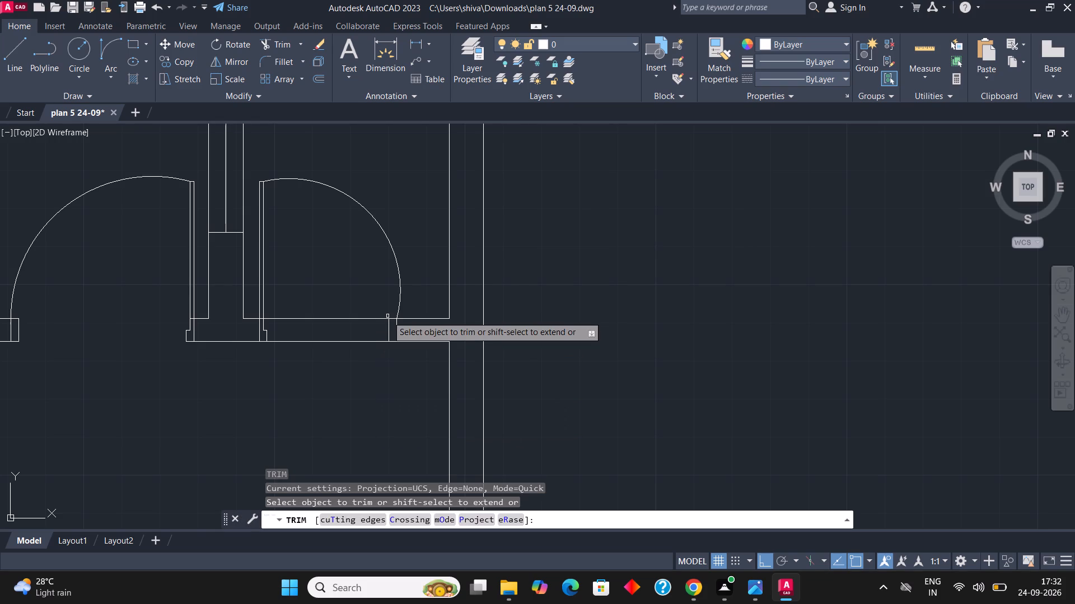
{"action": "left_click_drag", "start_coordinate": [343, 299], "coordinate": [342, 304]}
{"action": "left_click", "coordinate": [327, 361]}
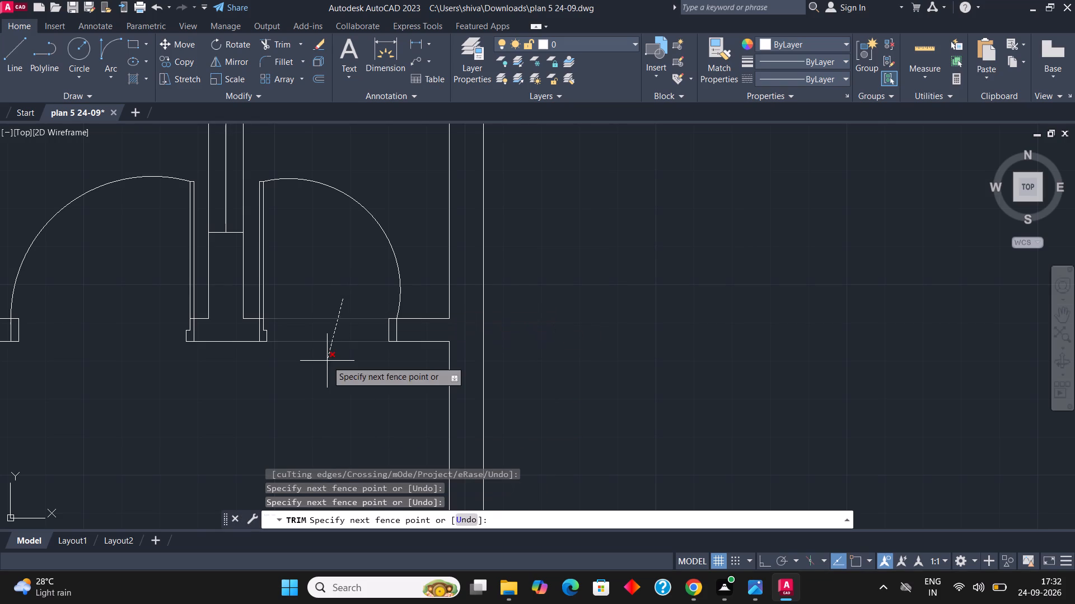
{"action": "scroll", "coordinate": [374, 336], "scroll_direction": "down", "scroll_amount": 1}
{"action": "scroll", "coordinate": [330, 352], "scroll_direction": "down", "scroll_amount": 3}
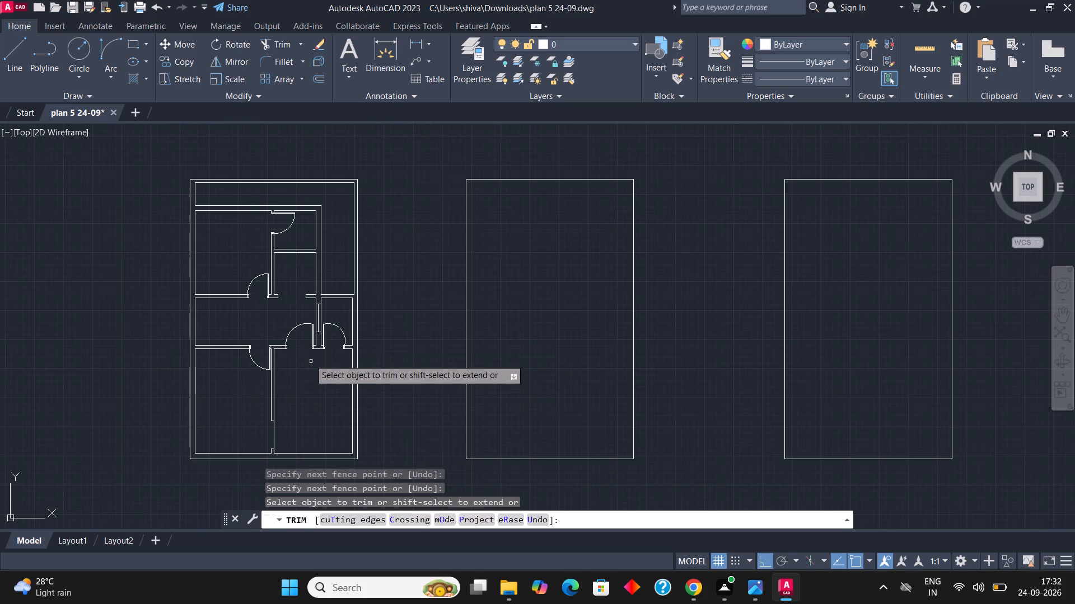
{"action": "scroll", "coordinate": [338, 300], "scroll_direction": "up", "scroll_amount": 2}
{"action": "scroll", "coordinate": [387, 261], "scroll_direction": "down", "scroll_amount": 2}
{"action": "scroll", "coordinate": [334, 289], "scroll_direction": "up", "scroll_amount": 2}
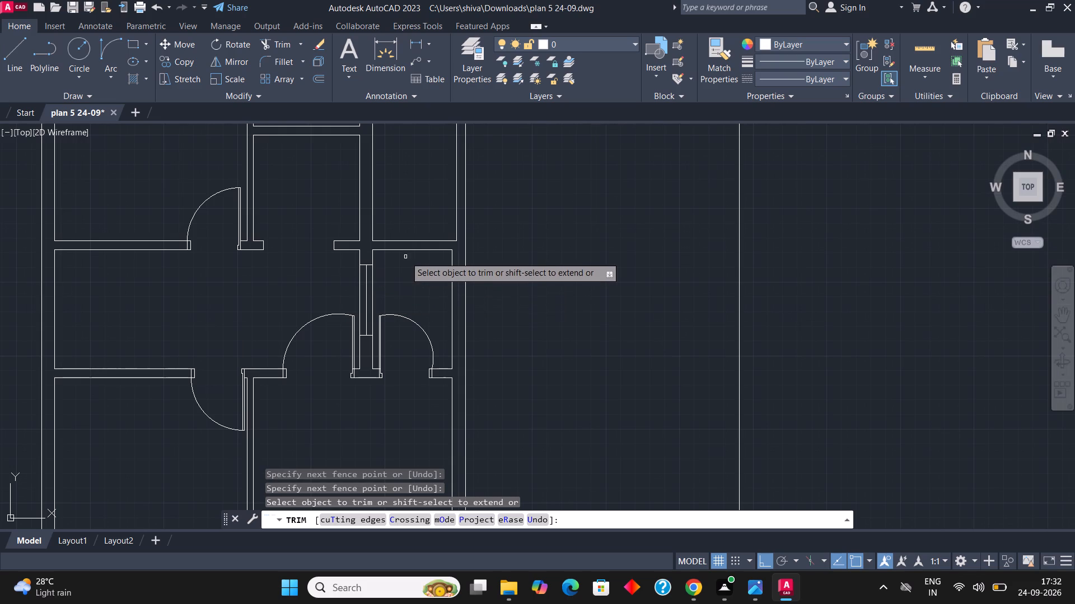
Draw a vertical line about 2'-1.5" long across the side passage's horizontal wall, just right of the partition junction.
{"action": "key", "text": "Escape"}
{"action": "key", "text": "Escape"}
{"action": "key", "text": "Escape"}
{"action": "scroll", "coordinate": [401, 230], "scroll_direction": "up", "scroll_amount": 2}
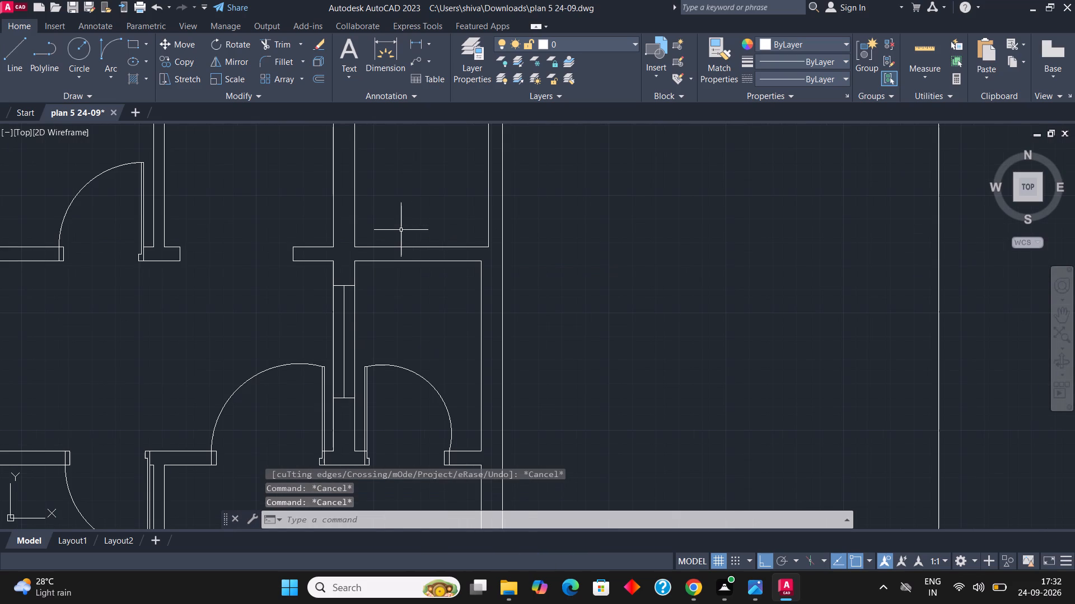
{"action": "key", "text": "l"}
{"action": "key", "text": "Return"}
{"action": "left_click", "coordinate": [357, 239]}
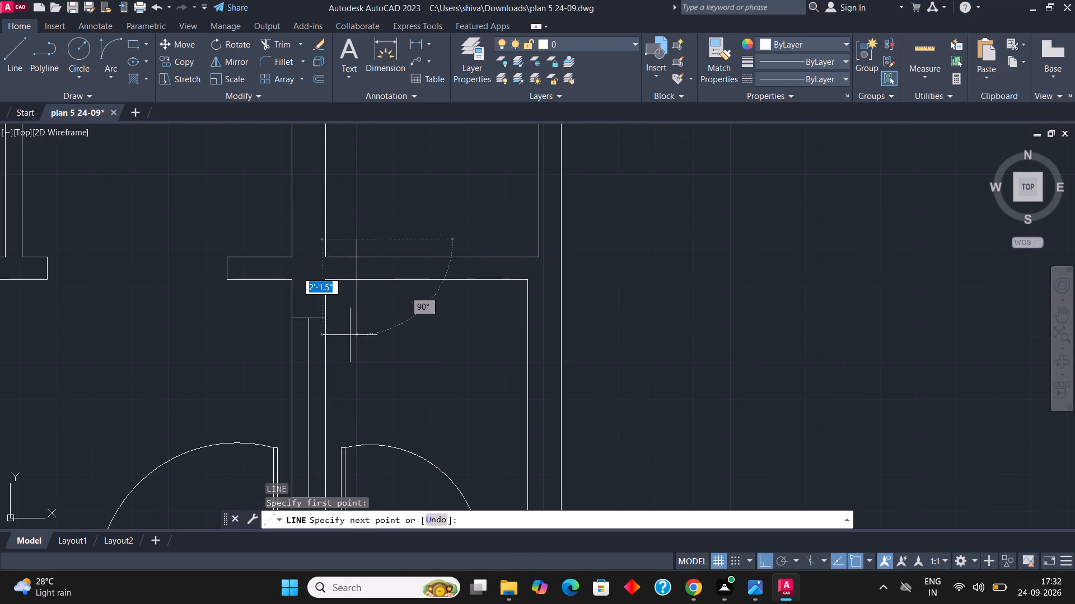
{"action": "left_click", "coordinate": [350, 335]}
{"action": "key", "text": "Escape"}
Trim the new line's ends above and below the horizontal wall to leave a jamb line.
{"action": "type", "text": "tr"}
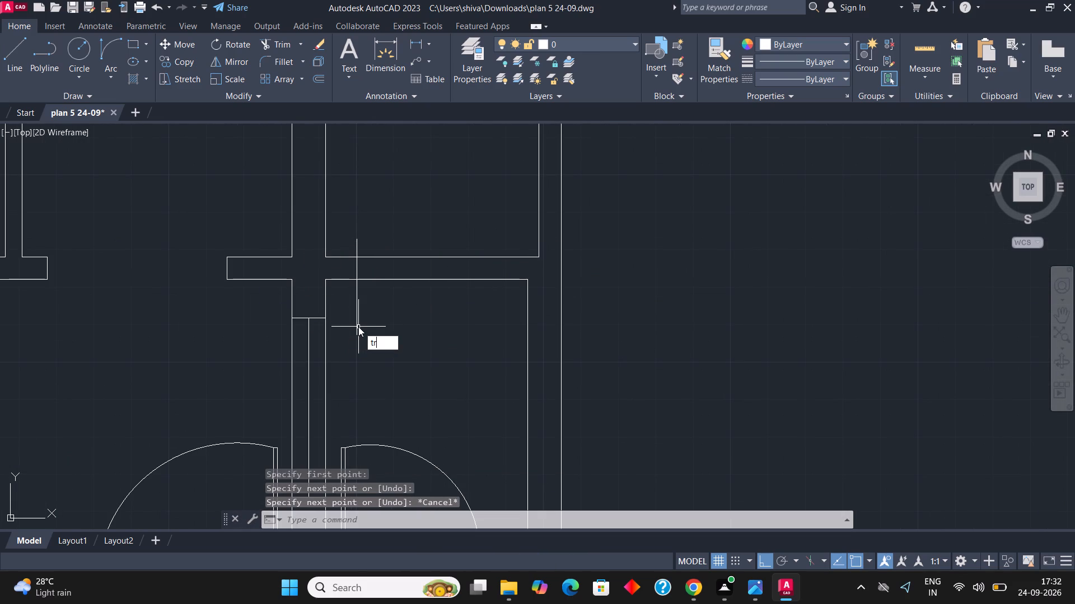
{"action": "key", "text": "Return"}
{"action": "left_click", "coordinate": [358, 298]}
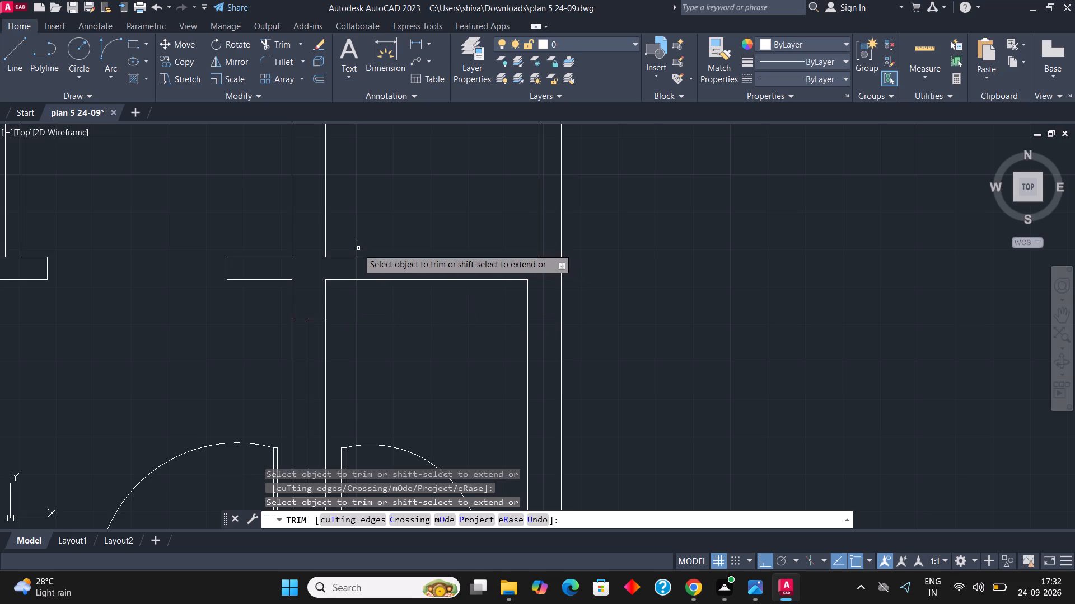
{"action": "left_click", "coordinate": [357, 248]}
{"action": "scroll", "coordinate": [359, 262], "scroll_direction": "up", "scroll_amount": 2}
{"action": "key", "text": "Escape"}
{"action": "key", "text": "Escape"}
Offset the jamb line 3' to the right to mark the opening's other side.
{"action": "left_click", "coordinate": [372, 275]}
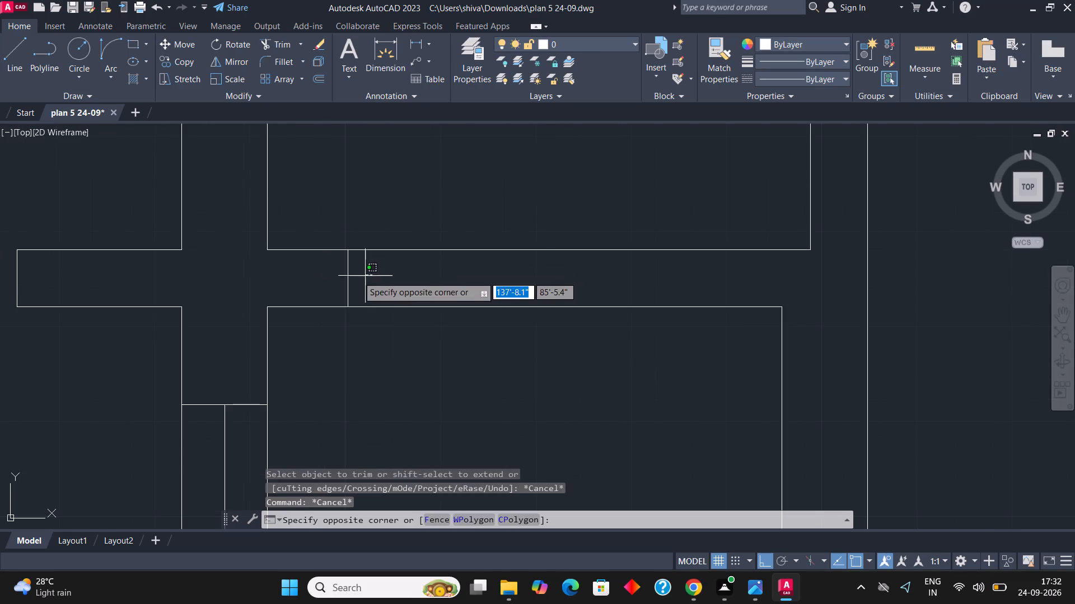
{"action": "left_click", "coordinate": [344, 276]}
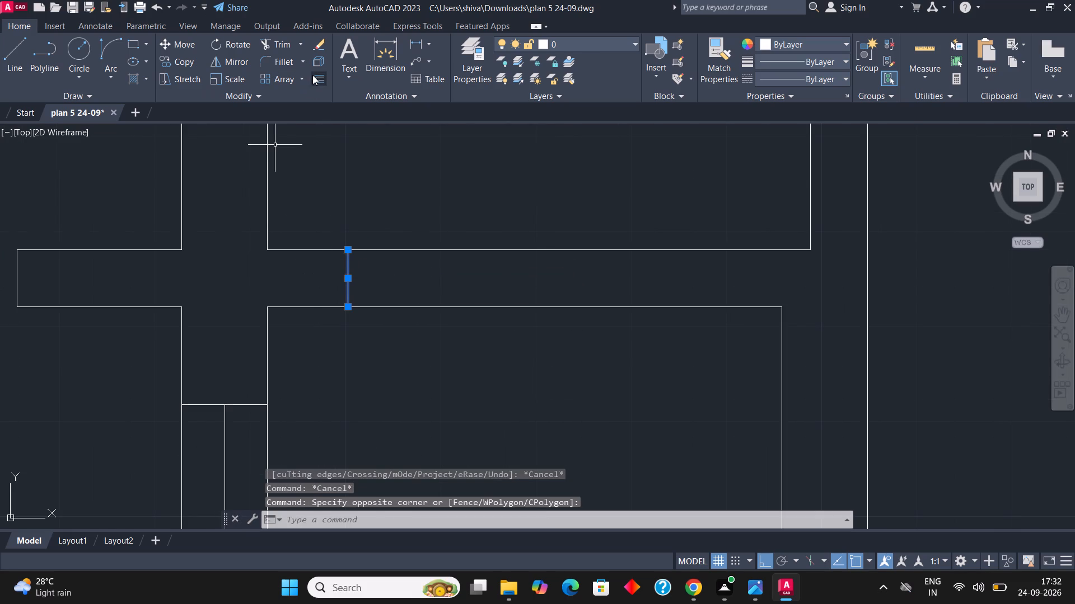
{"action": "left_click", "coordinate": [312, 75]}
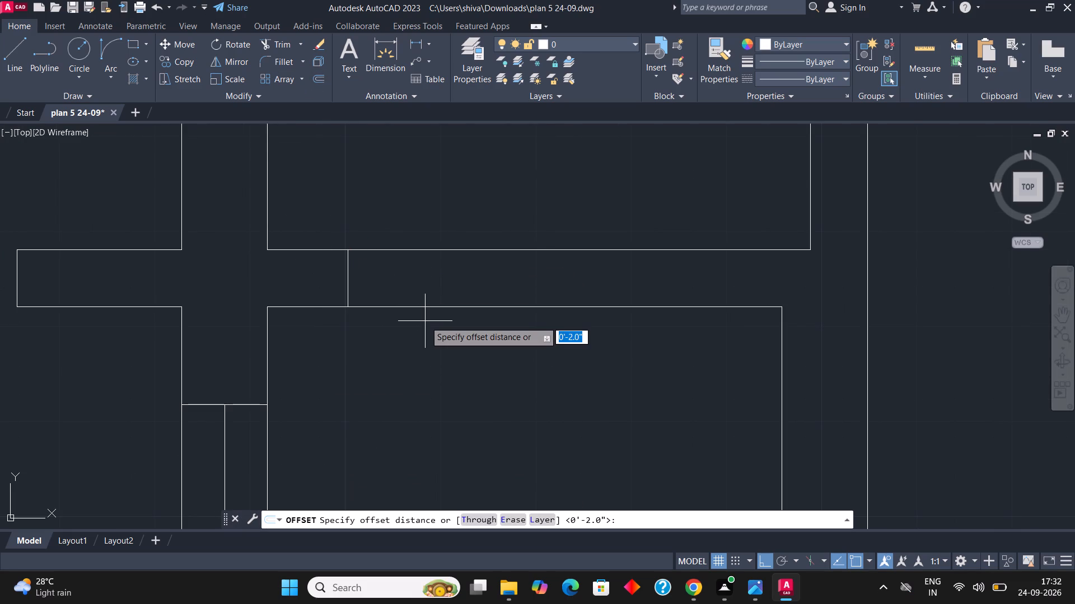
{"action": "type", "text": "3'"}
{"action": "key", "text": "Return"}
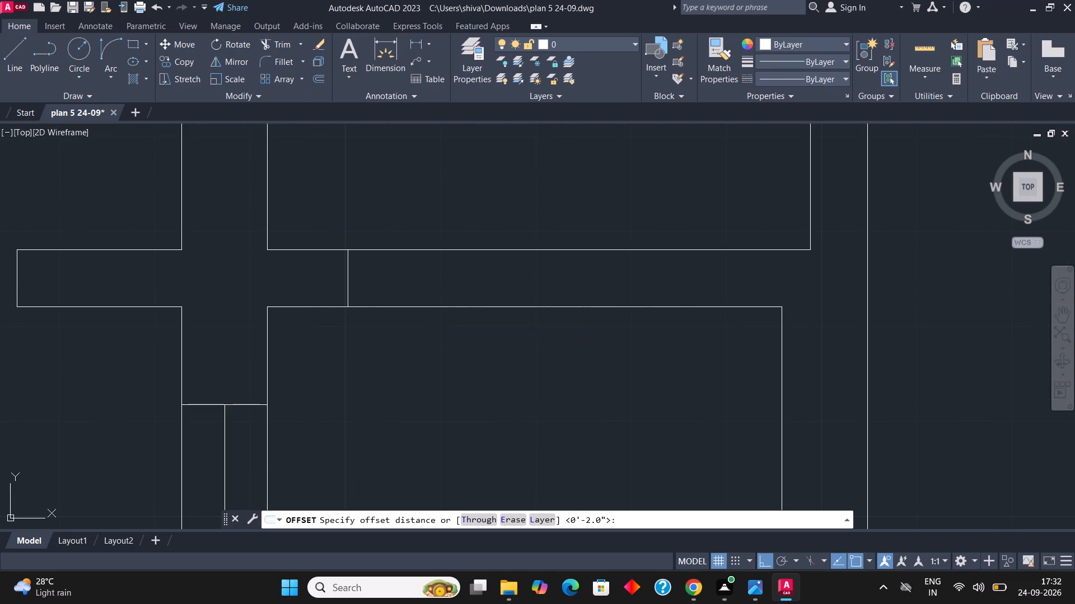
{"action": "left_click", "coordinate": [425, 321]}
{"action": "key", "text": "Escape"}
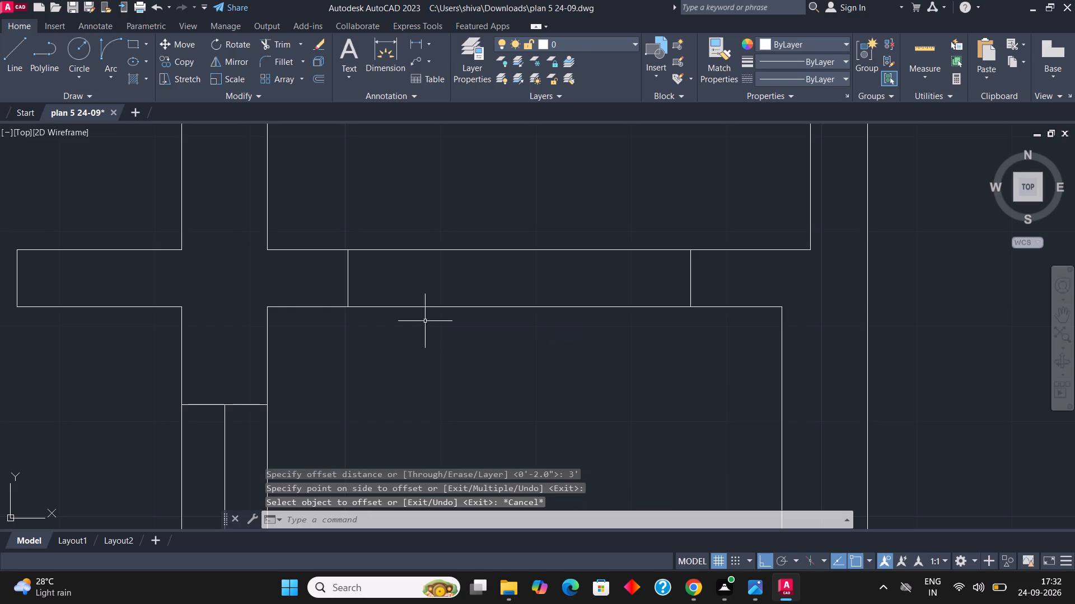
{"action": "key", "text": "Escape"}
Trim both horizontal wall lines between the two jamb lines to open the side passage.
{"action": "type", "text": "tr"}
{"action": "key", "text": "Return"}
{"action": "left_click", "coordinate": [508, 228]}
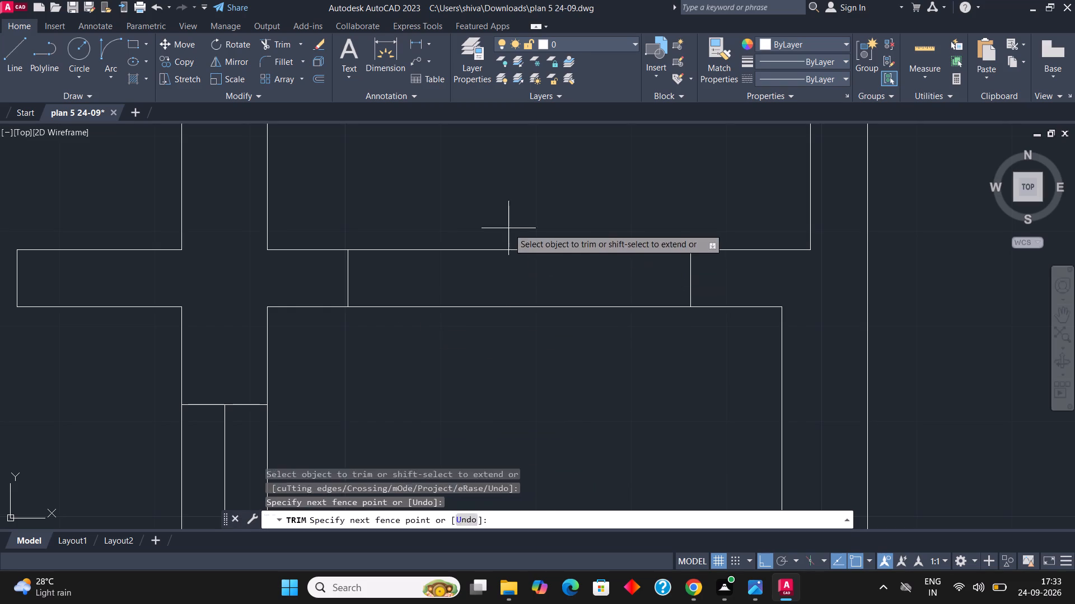
{"action": "left_click", "coordinate": [488, 369]}
{"action": "scroll", "coordinate": [491, 366], "scroll_direction": "down", "scroll_amount": 4}
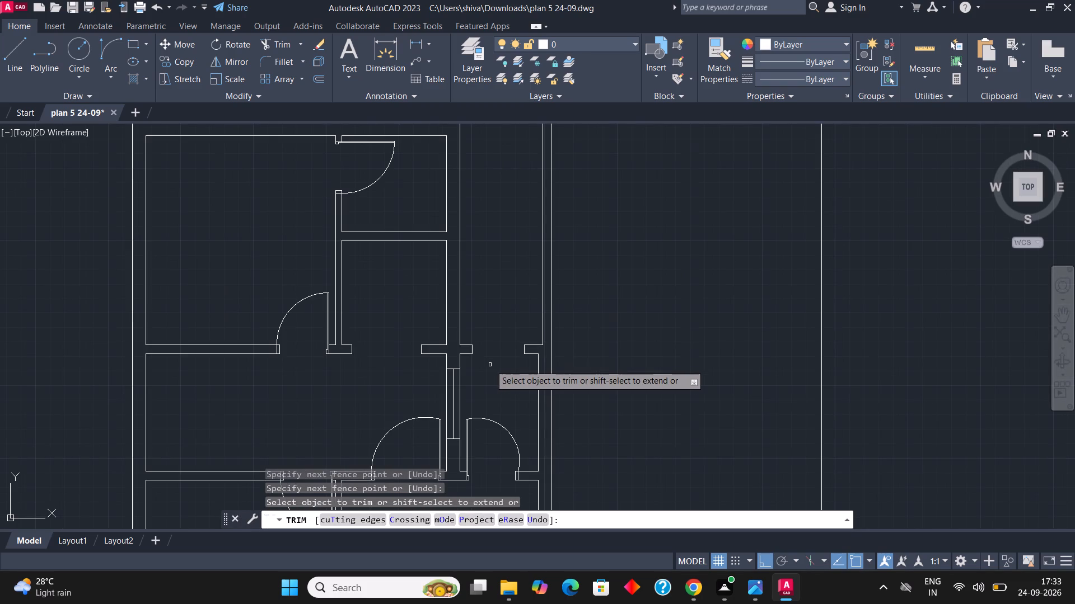
{"action": "scroll", "coordinate": [490, 365], "scroll_direction": "up", "scroll_amount": 1}
{"action": "scroll", "coordinate": [504, 357], "scroll_direction": "down", "scroll_amount": 2}
{"action": "key", "text": "Escape"}
{"action": "key", "text": "Escape"}
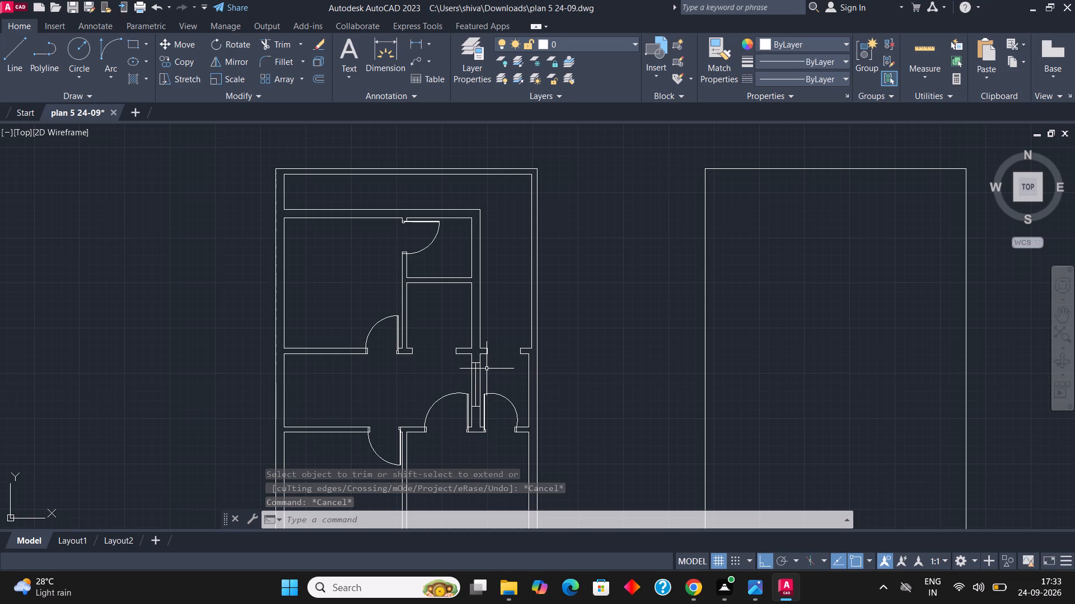
Draw a vertical line about 2'-6" long across the wall above the upper-left room, near its left end.
{"action": "scroll", "coordinate": [329, 186], "scroll_direction": "up", "scroll_amount": 1}
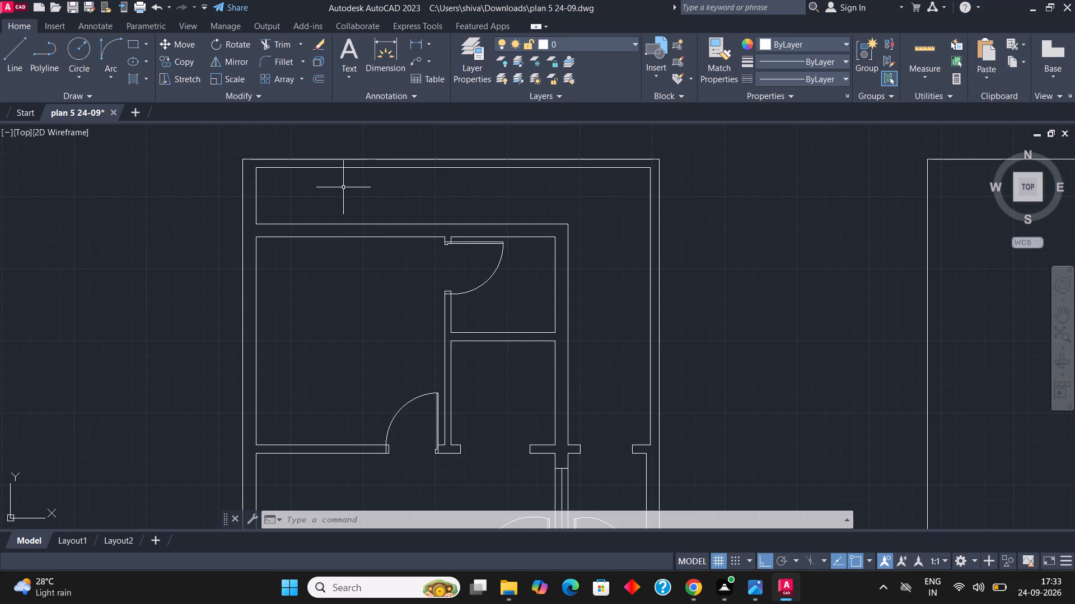
{"action": "key", "text": "Escape"}
{"action": "key", "text": "Escape"}
{"action": "key", "text": "l"}
{"action": "key", "text": "Return"}
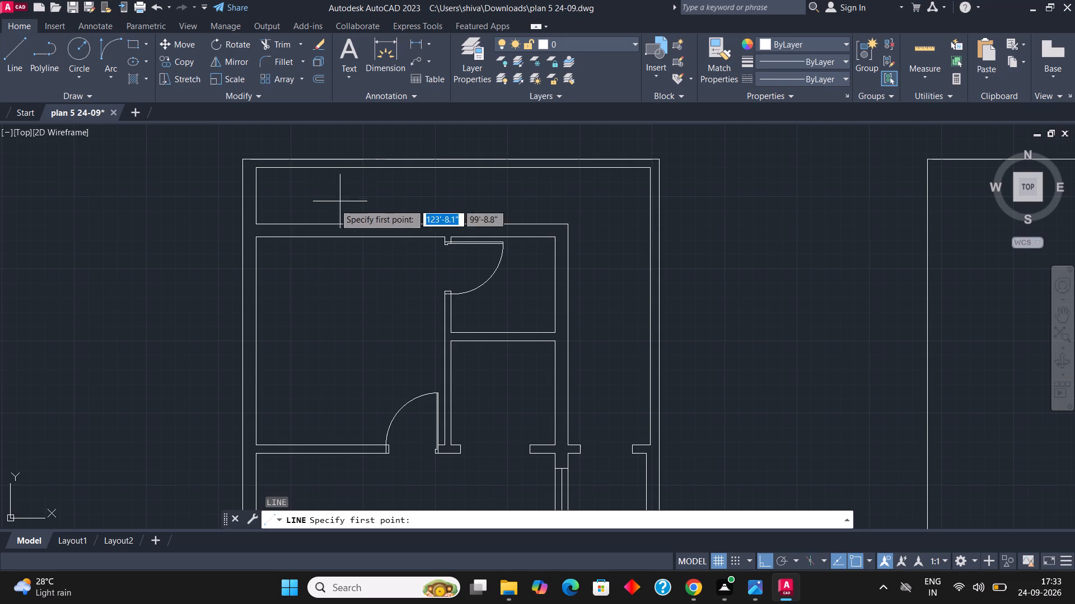
{"action": "scroll", "coordinate": [262, 223], "scroll_direction": "up", "scroll_amount": 1}
{"action": "left_click_drag", "start_coordinate": [301, 212], "coordinate": [303, 235]}
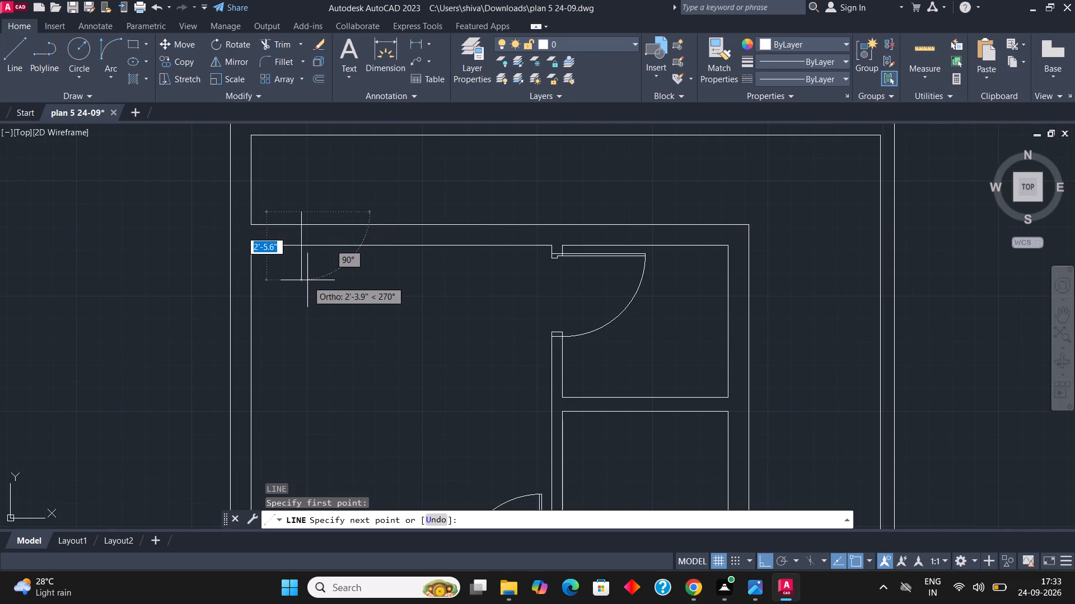
{"action": "left_click", "coordinate": [307, 282]}
{"action": "key", "text": "Escape"}
{"action": "key", "text": "Escape"}
Trim the line's ends above and below the upper-left room's top wall.
{"action": "type", "text": "tr"}
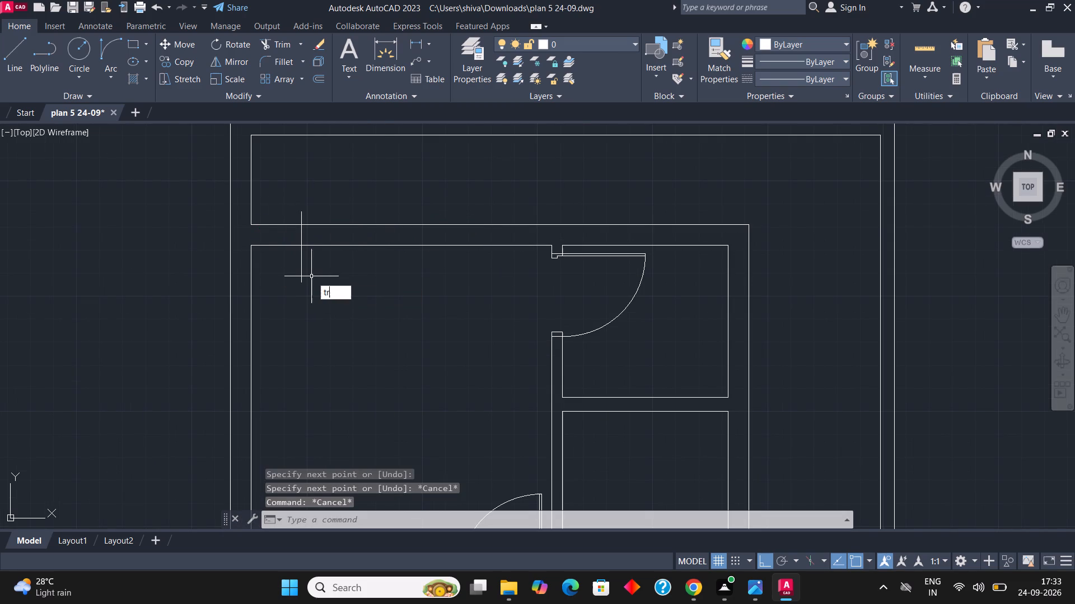
{"action": "key", "text": "Return"}
{"action": "left_click", "coordinate": [299, 213]}
{"action": "left_click", "coordinate": [309, 214]}
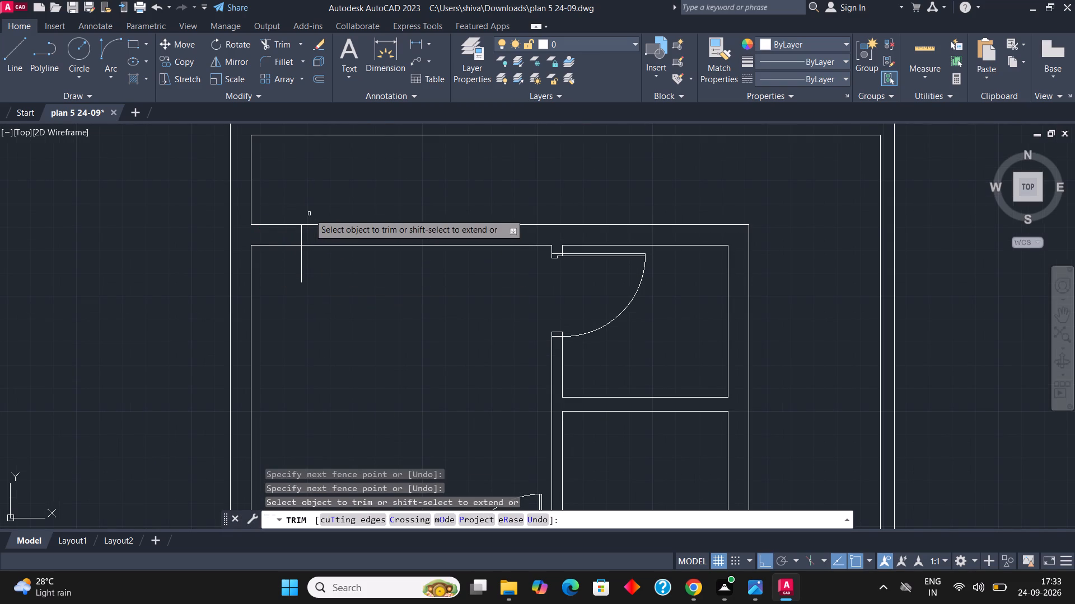
{"action": "left_click", "coordinate": [307, 258]}
{"action": "left_click", "coordinate": [290, 259]}
{"action": "key", "text": "Escape"}
{"action": "key", "text": "Escape"}
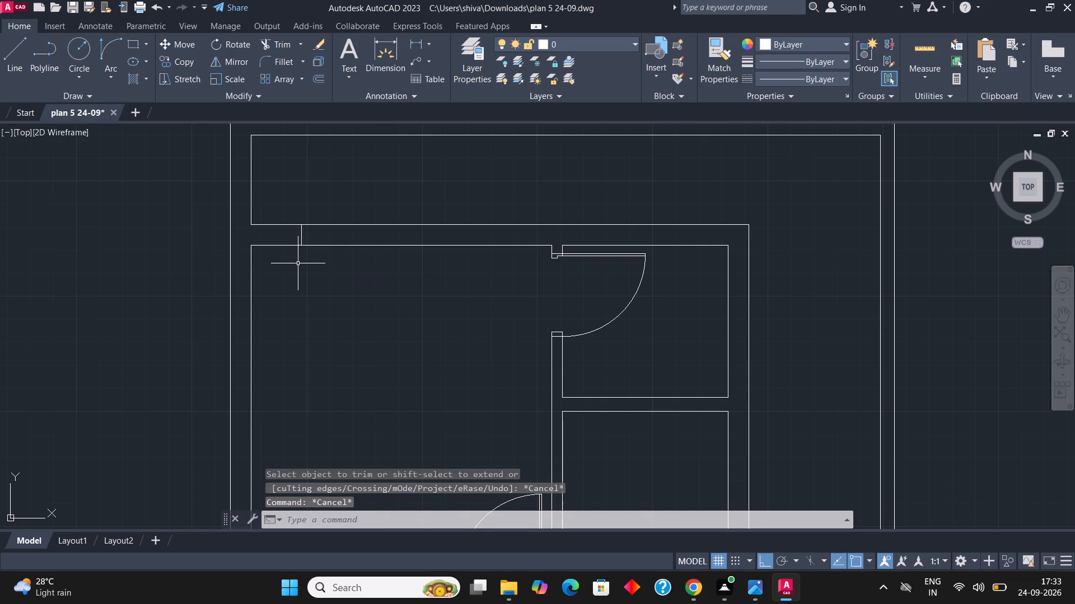
{"action": "key", "text": "Escape"}
Offset the trimmed line 5' to the right to mark the window's other side.
{"action": "scroll", "coordinate": [310, 237], "scroll_direction": "up", "scroll_amount": 2}
{"action": "left_click", "coordinate": [310, 237]}
{"action": "left_click", "coordinate": [278, 235]}
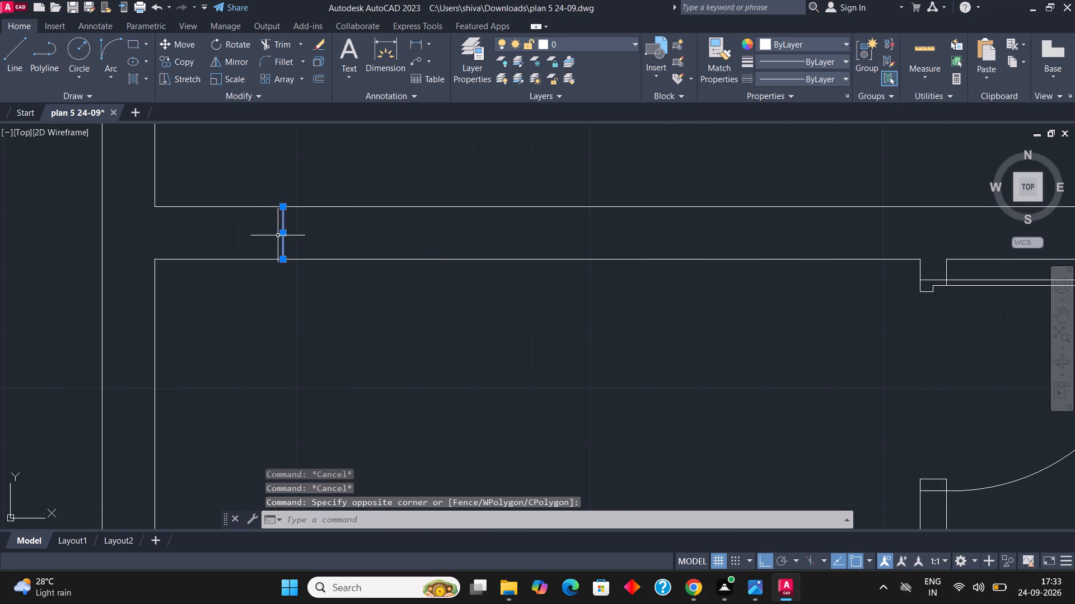
{"action": "left_click", "coordinate": [316, 74]}
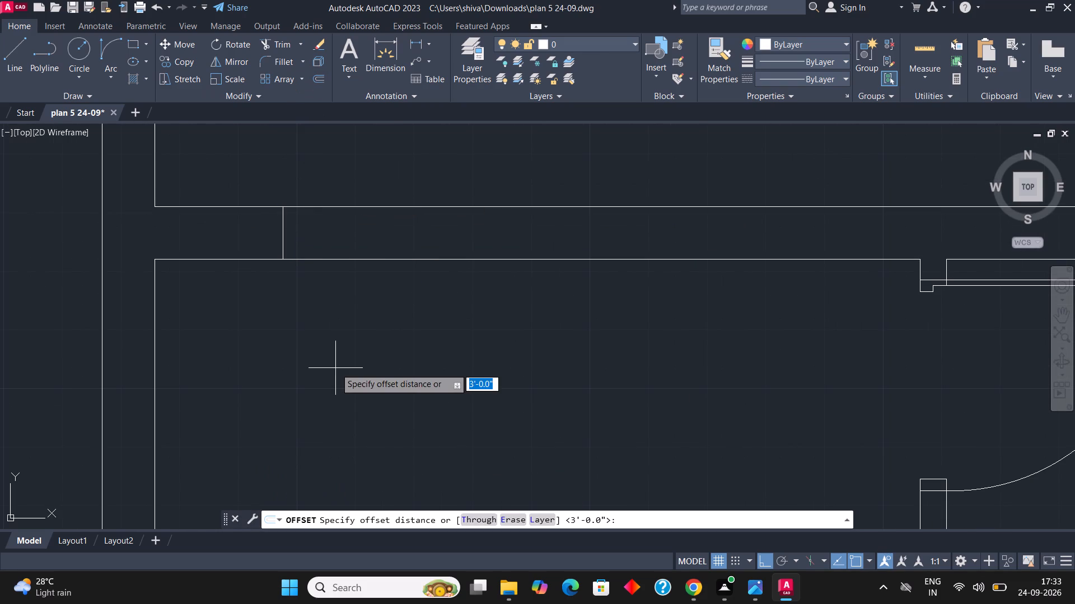
{"action": "type", "text": "4'"}
{"action": "key", "text": "Return"}
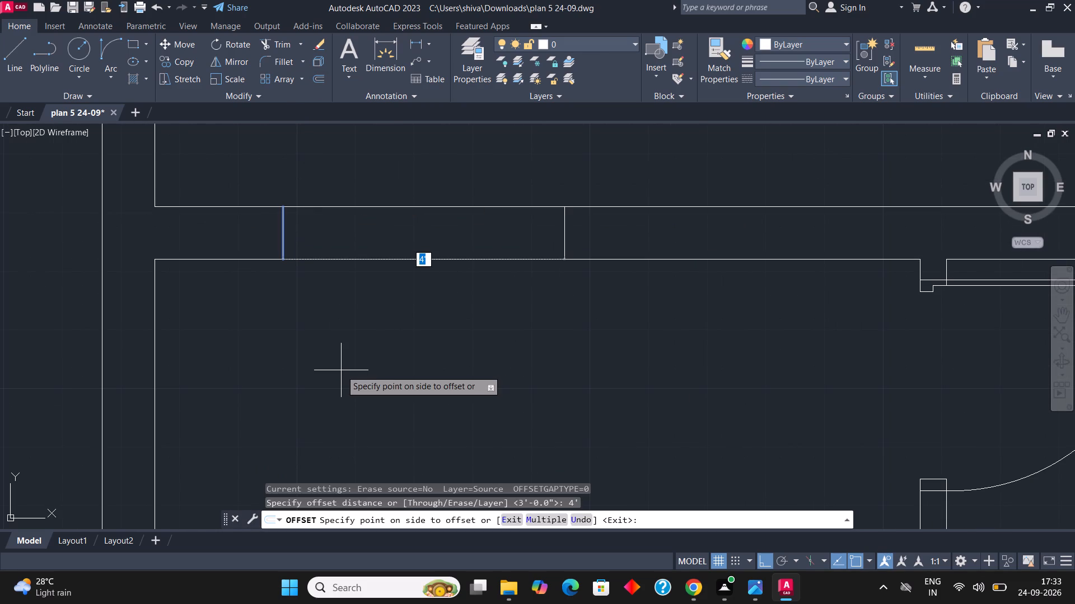
{"action": "key", "text": "BackSpace"}
{"action": "type", "text": "5'"}
{"action": "key", "text": "Return"}
{"action": "key", "text": "Escape"}
{"action": "key", "text": "Escape"}
{"action": "key", "text": "Escape"}
Draw the window's horizontal centre line between the midpoints of its two side lines.
{"action": "key", "text": "l"}
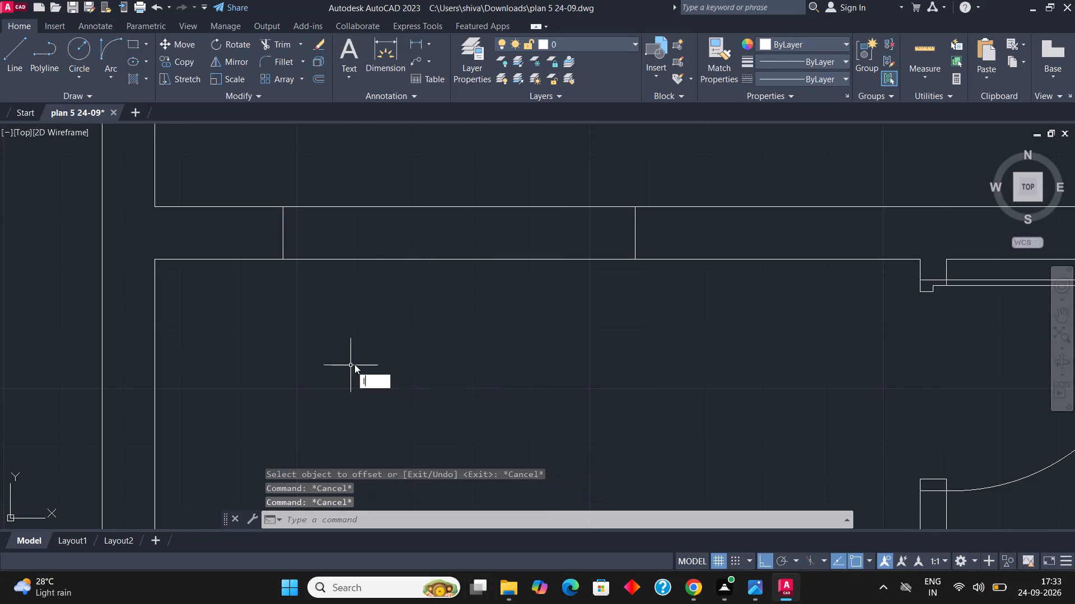
{"action": "key", "text": "Return"}
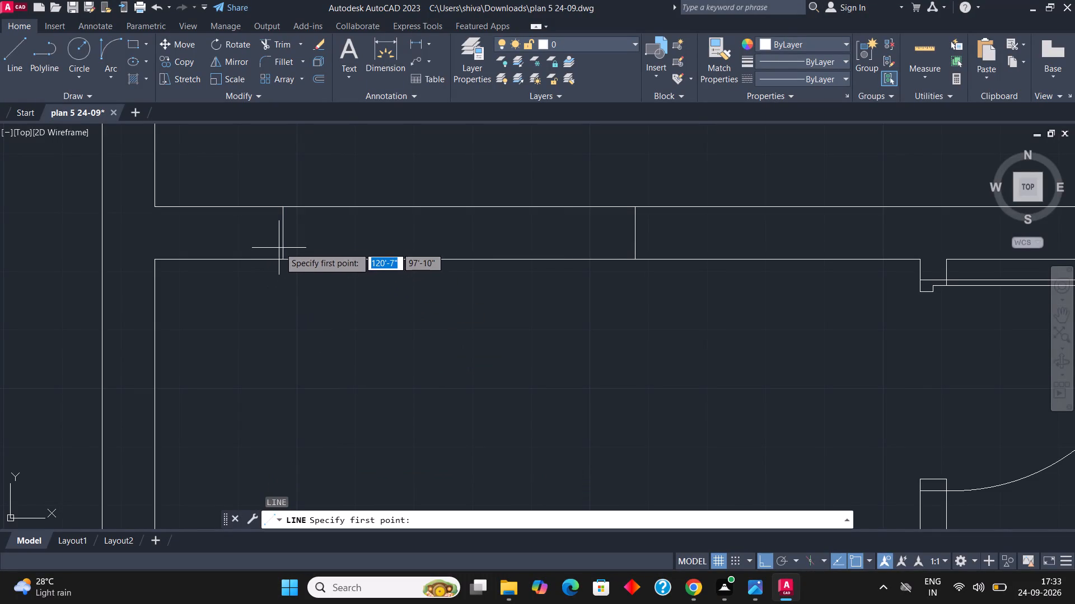
{"action": "left_click", "coordinate": [283, 237]}
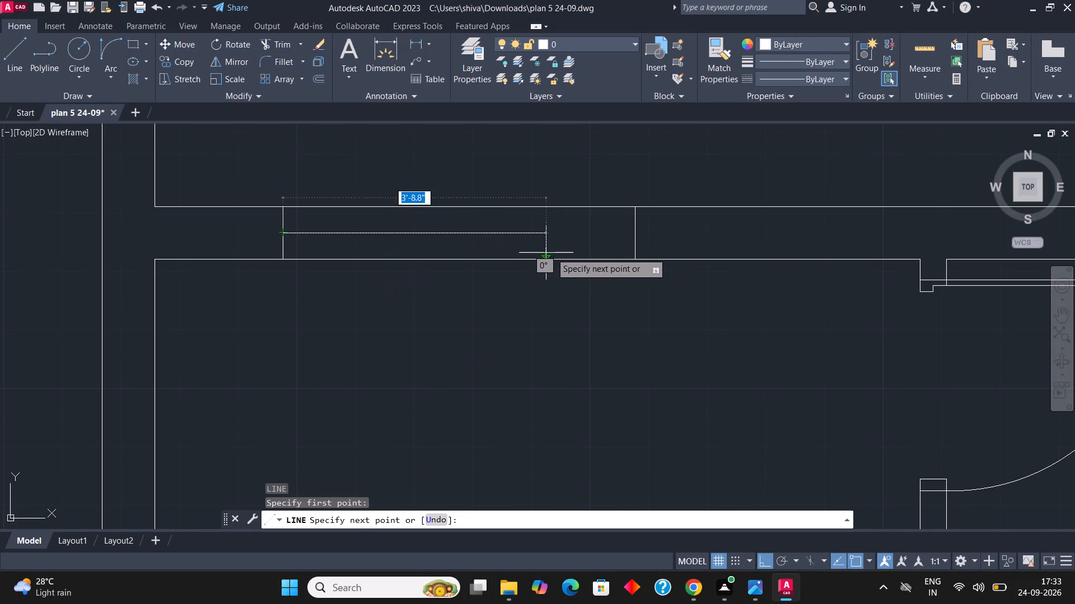
{"action": "left_click", "coordinate": [635, 234]}
{"action": "key", "text": "Escape"}
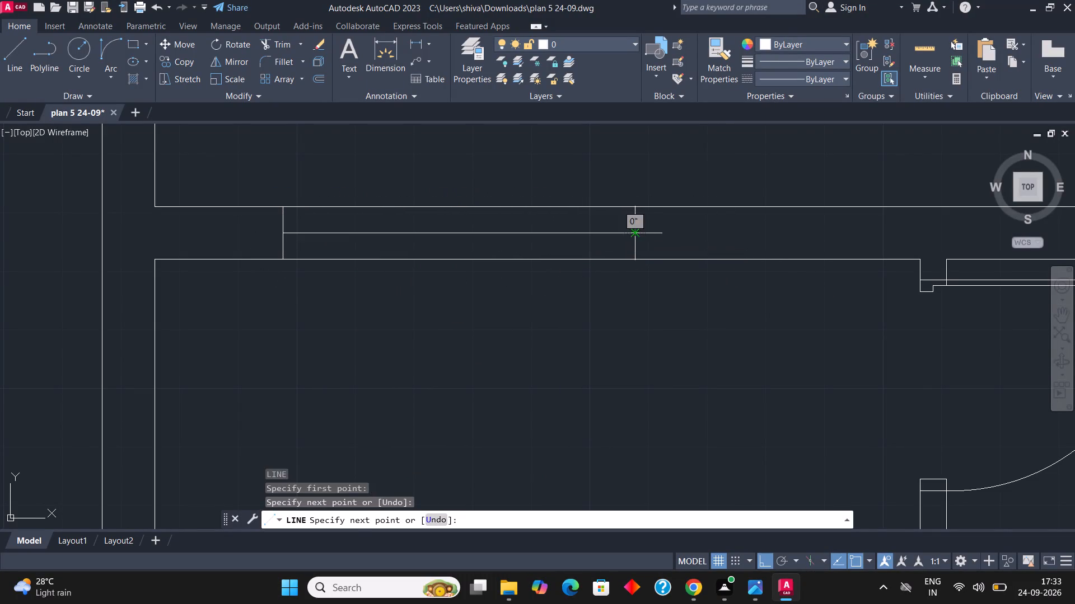
{"action": "key", "text": "Escape"}
{"action": "key", "text": "Escape"}
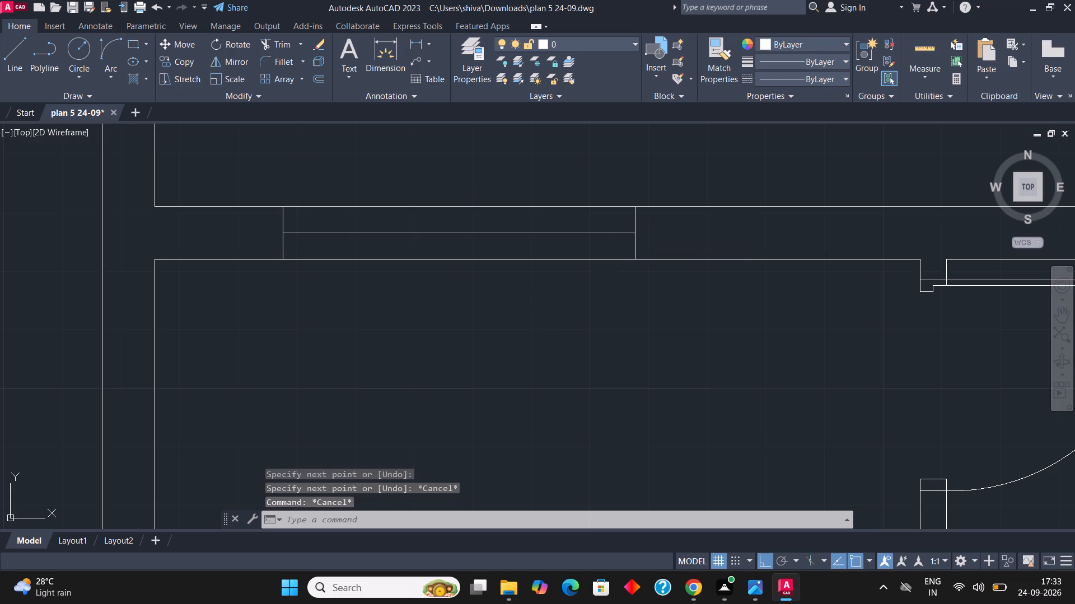
Offset the right side line of the upper-left room's top window 5' to the right within the same wall.
{"action": "scroll", "coordinate": [525, 321], "scroll_direction": "down", "scroll_amount": 1}
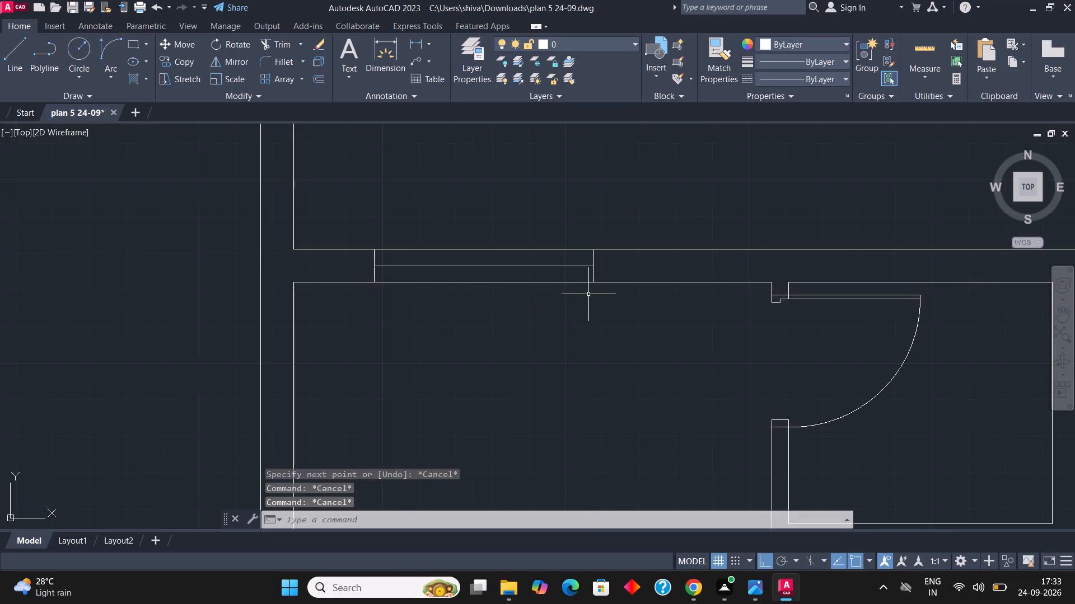
{"action": "scroll", "coordinate": [269, 286], "scroll_direction": "down", "scroll_amount": 2}
{"action": "scroll", "coordinate": [504, 277], "scroll_direction": "up", "scroll_amount": 2}
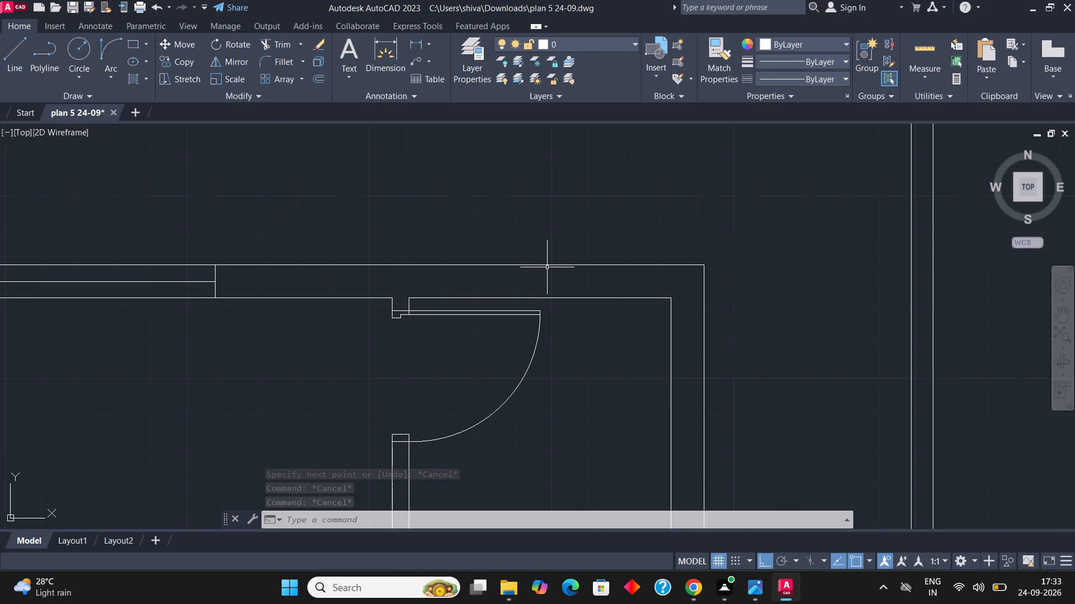
{"action": "scroll", "coordinate": [543, 268], "scroll_direction": "up", "scroll_amount": 1}
{"action": "scroll", "coordinate": [543, 268], "scroll_direction": "down", "scroll_amount": 2}
{"action": "scroll", "coordinate": [233, 274], "scroll_direction": "up", "scroll_amount": 2}
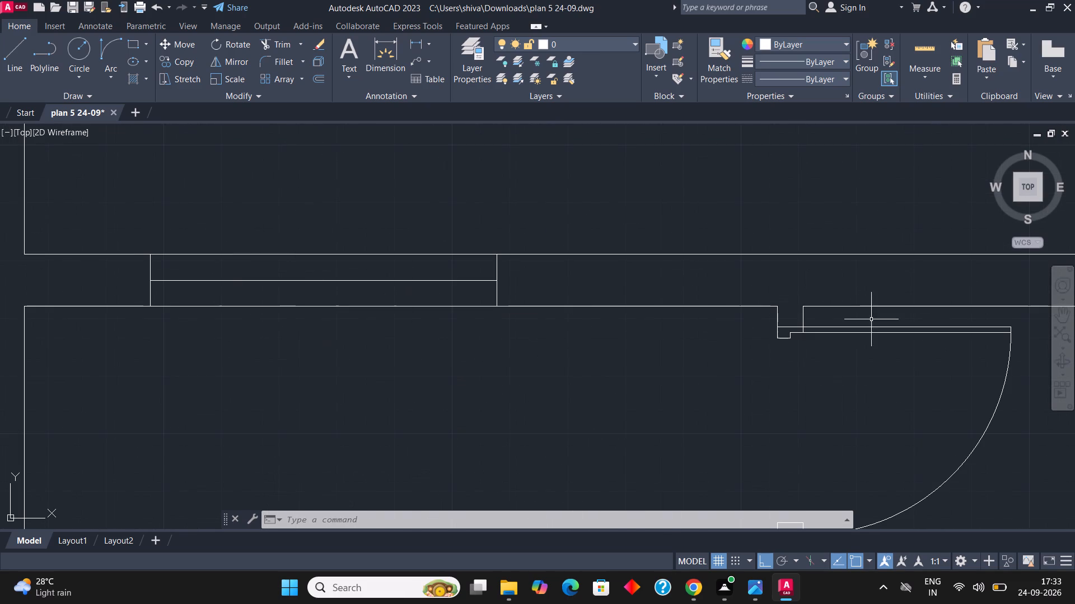
{"action": "scroll", "coordinate": [533, 285], "scroll_direction": "up", "scroll_amount": 1}
{"action": "left_click", "coordinate": [503, 299]}
{"action": "left_click", "coordinate": [437, 305]}
{"action": "scroll", "coordinate": [160, 275], "scroll_direction": "down", "scroll_amount": 1}
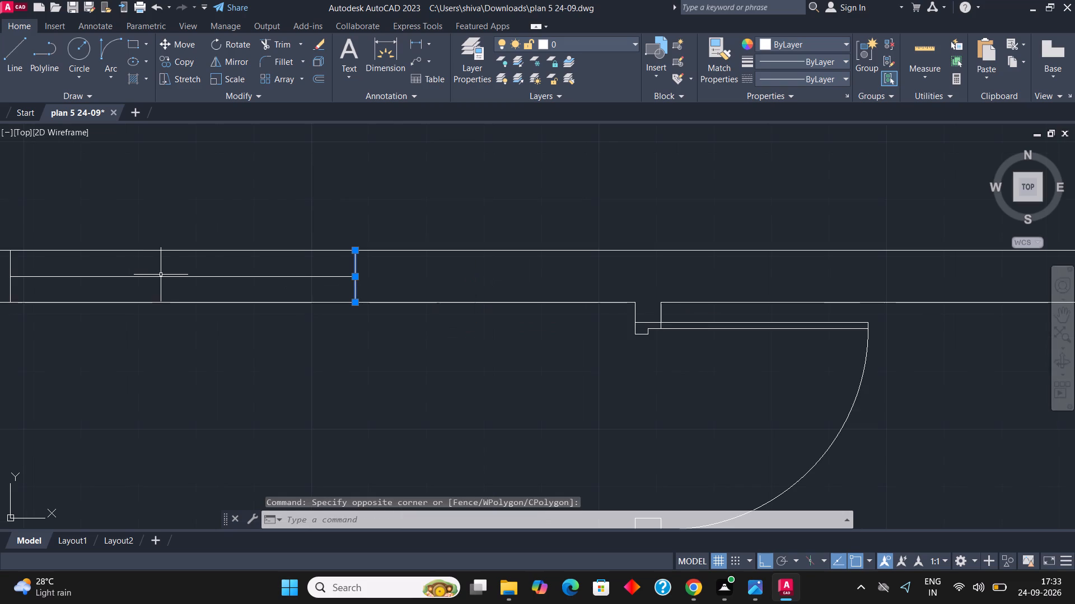
{"action": "scroll", "coordinate": [172, 275], "scroll_direction": "down", "scroll_amount": 2}
{"action": "scroll", "coordinate": [263, 263], "scroll_direction": "up", "scroll_amount": 2}
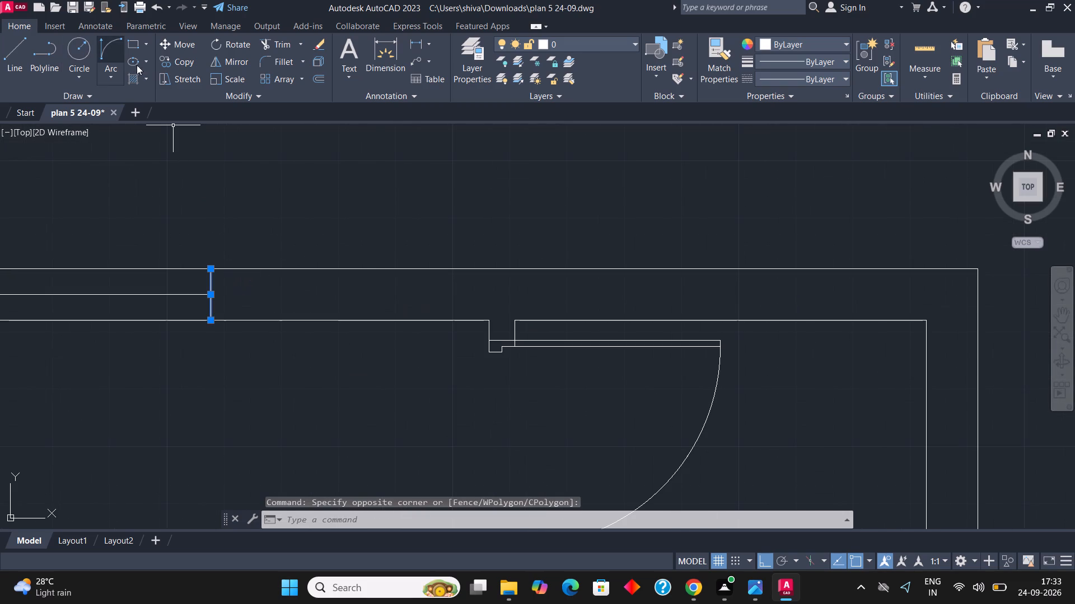
{"action": "left_click", "coordinate": [322, 83]}
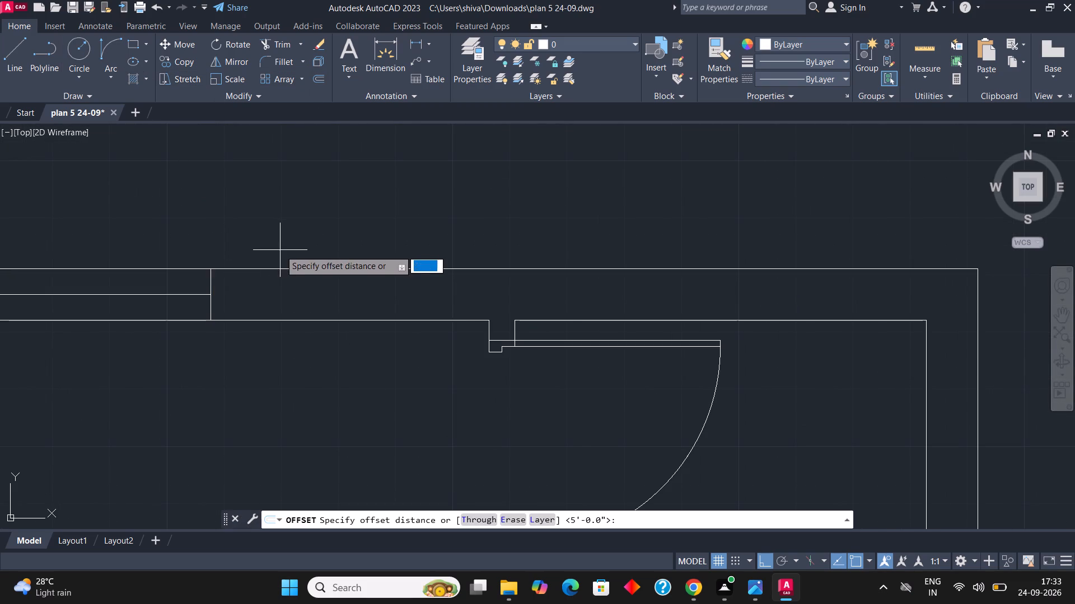
{"action": "scroll", "coordinate": [279, 223], "scroll_direction": "down", "scroll_amount": 2}
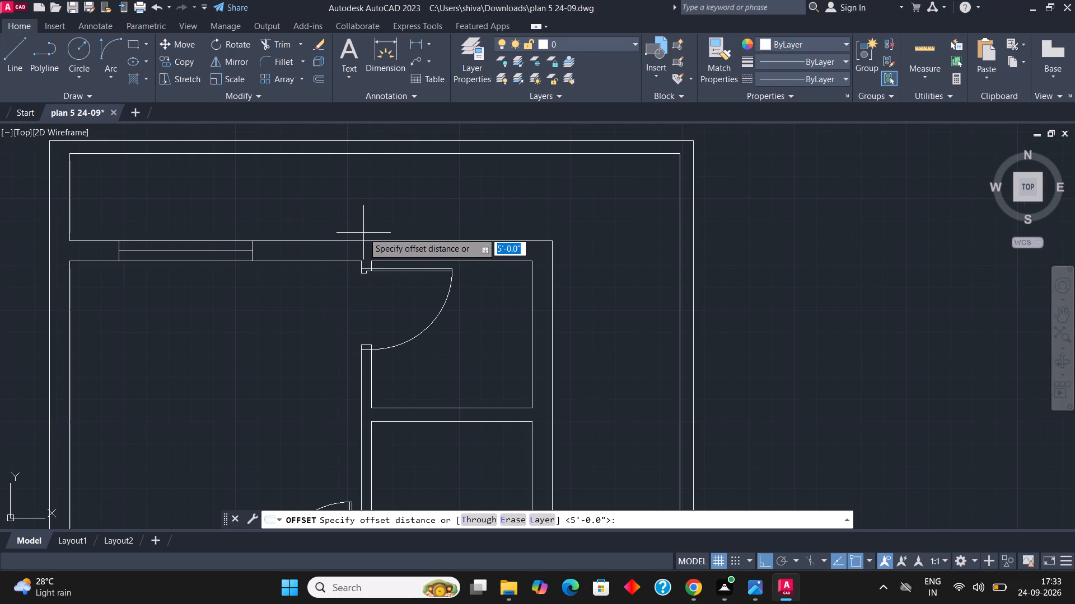
{"action": "type", "text": "5;"}
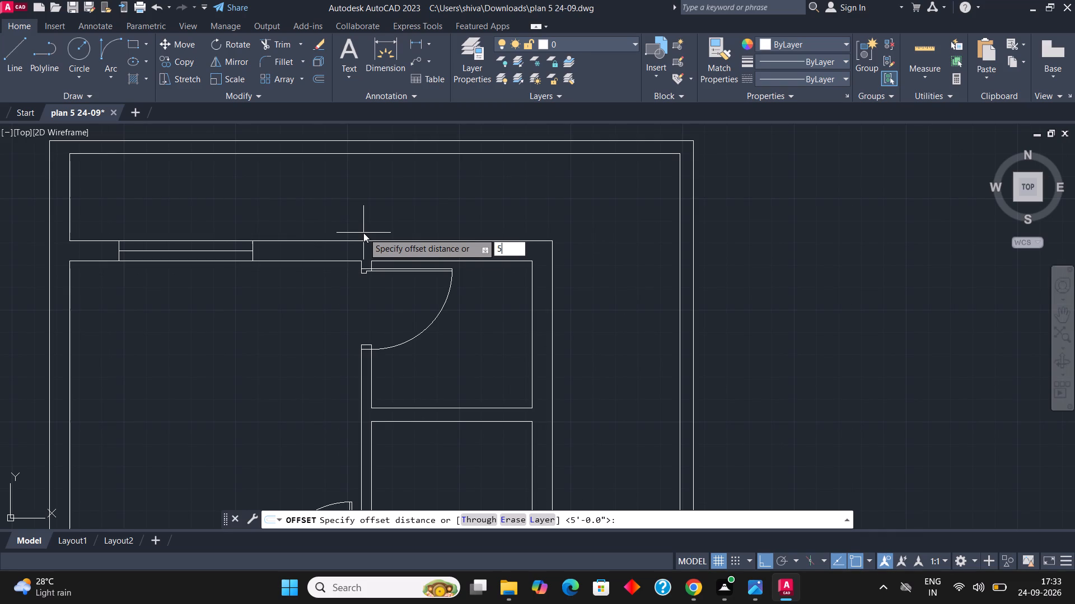
{"action": "key", "text": "BackSpace"}
{"action": "key", "text": "apostrophe"}
{"action": "key", "text": "Return"}
{"action": "left_click", "coordinate": [374, 243]}
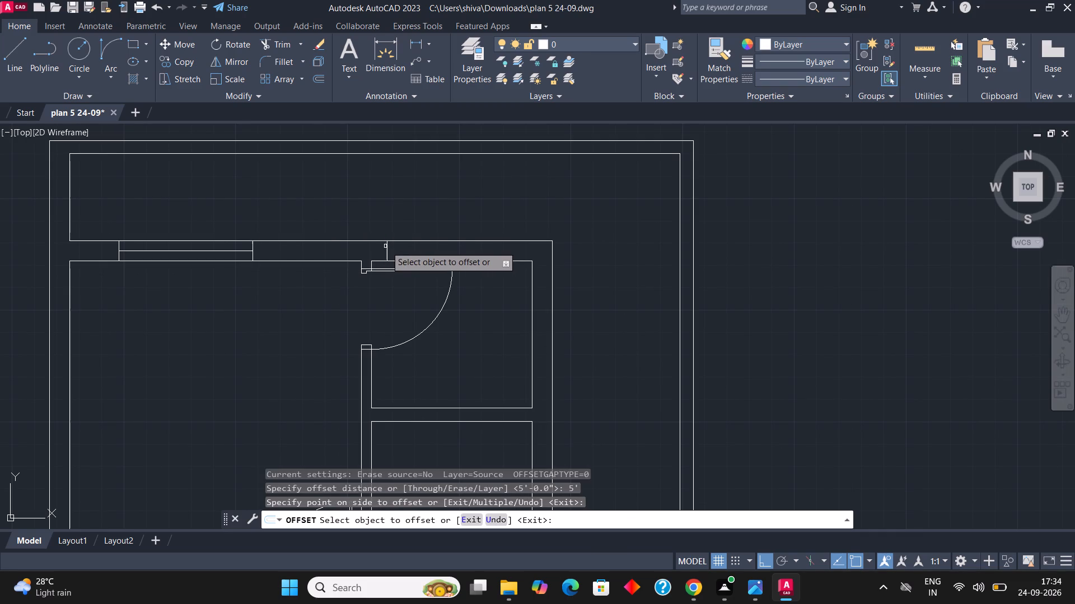
Offset the new line above the upper-right small room 2.5' to the right as the window's other side.
{"action": "left_click", "coordinate": [387, 246]}
{"action": "scroll", "coordinate": [424, 254], "scroll_direction": "up", "scroll_amount": 2}
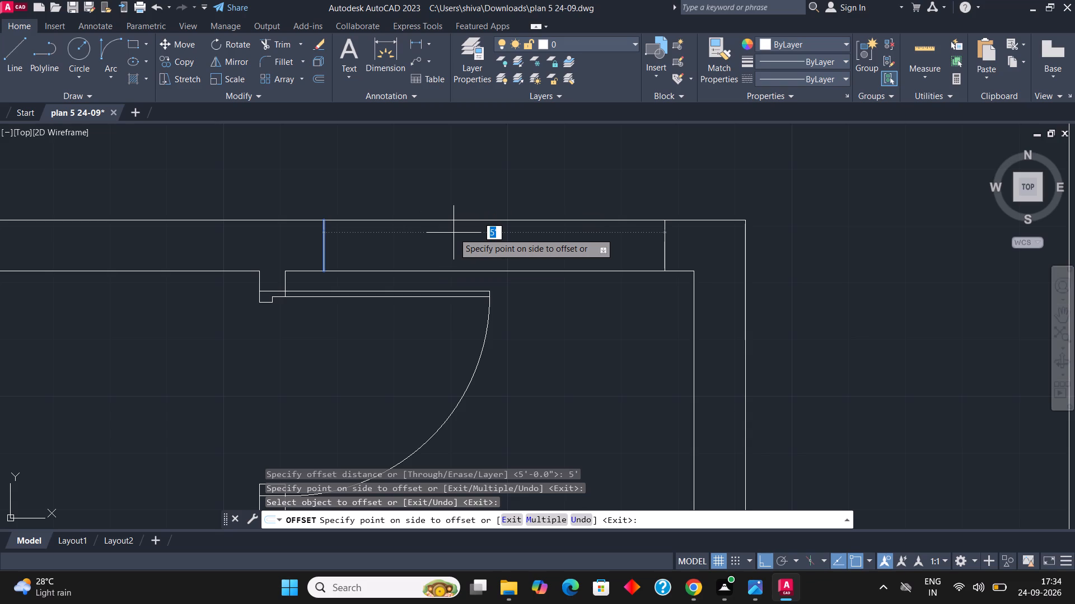
{"action": "key", "text": "3"}
{"action": "key", "text": "BackSpace"}
{"action": "type", "text": "2.5'"}
{"action": "key", "text": "Return"}
Offset each of the two lines above the upper-right small room 1' to the right.
{"action": "scroll", "coordinate": [394, 252], "scroll_direction": "up", "scroll_amount": 1}
{"action": "scroll", "coordinate": [441, 246], "scroll_direction": "down", "scroll_amount": 1}
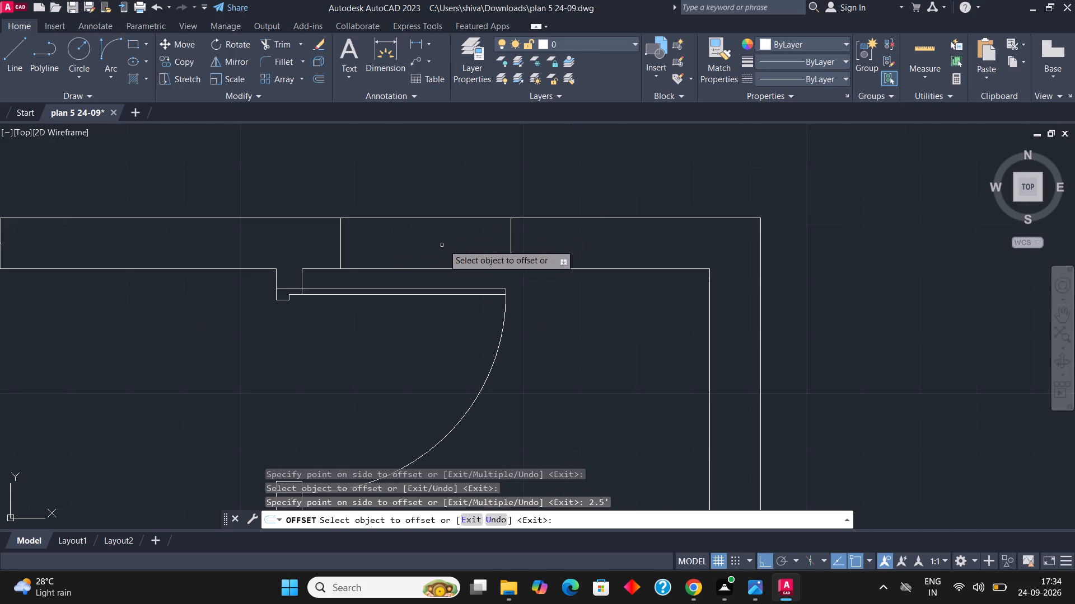
{"action": "left_click", "coordinate": [511, 247]}
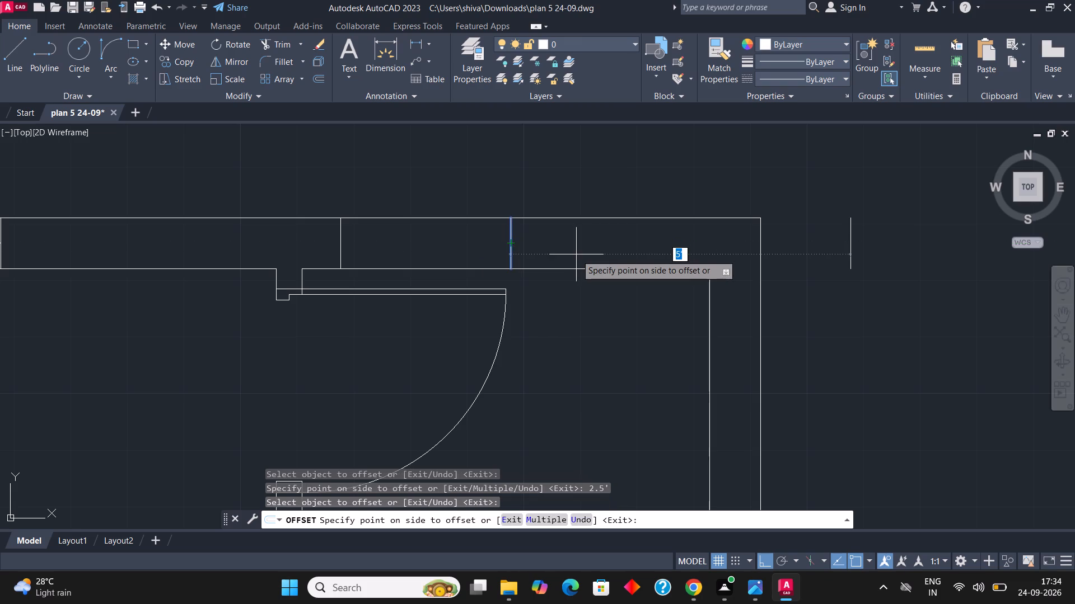
{"action": "type", "text": "1'"}
{"action": "key", "text": "Return"}
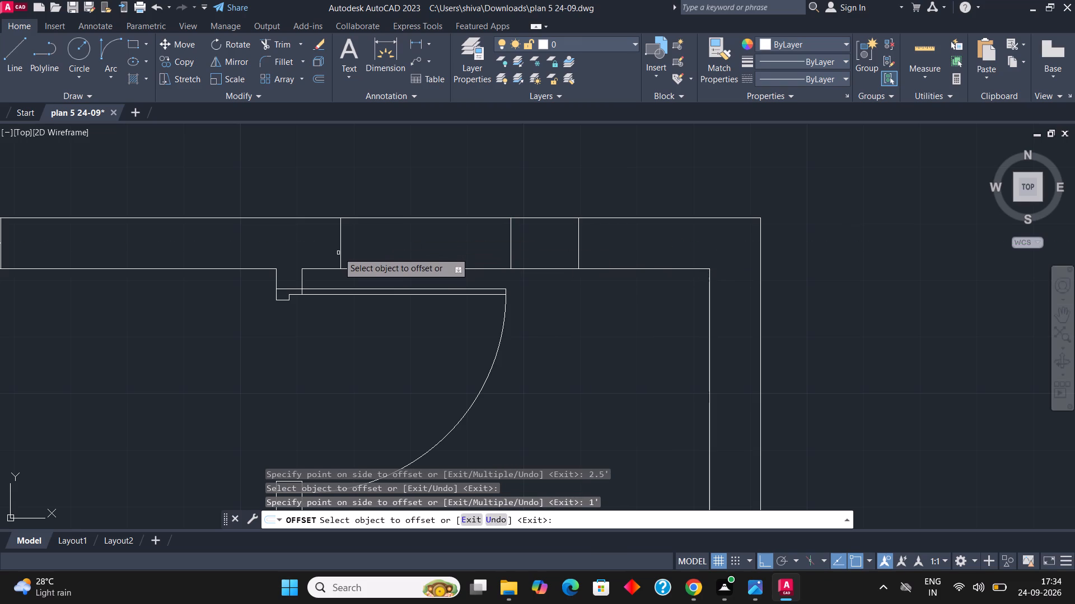
{"action": "left_click", "coordinate": [338, 252]}
{"action": "left_click", "coordinate": [343, 248]}
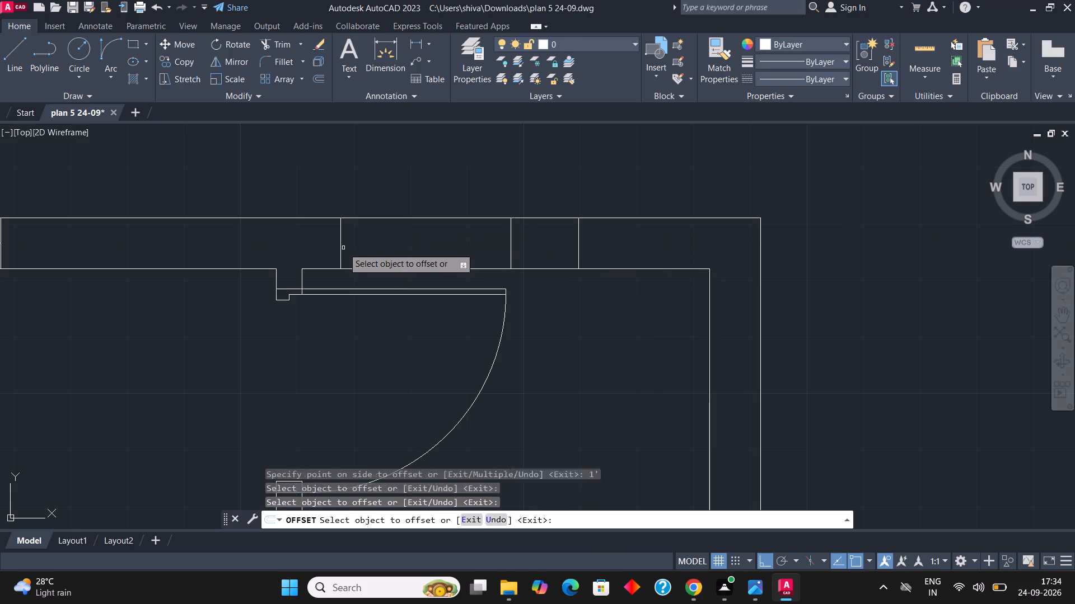
{"action": "left_click", "coordinate": [339, 246]}
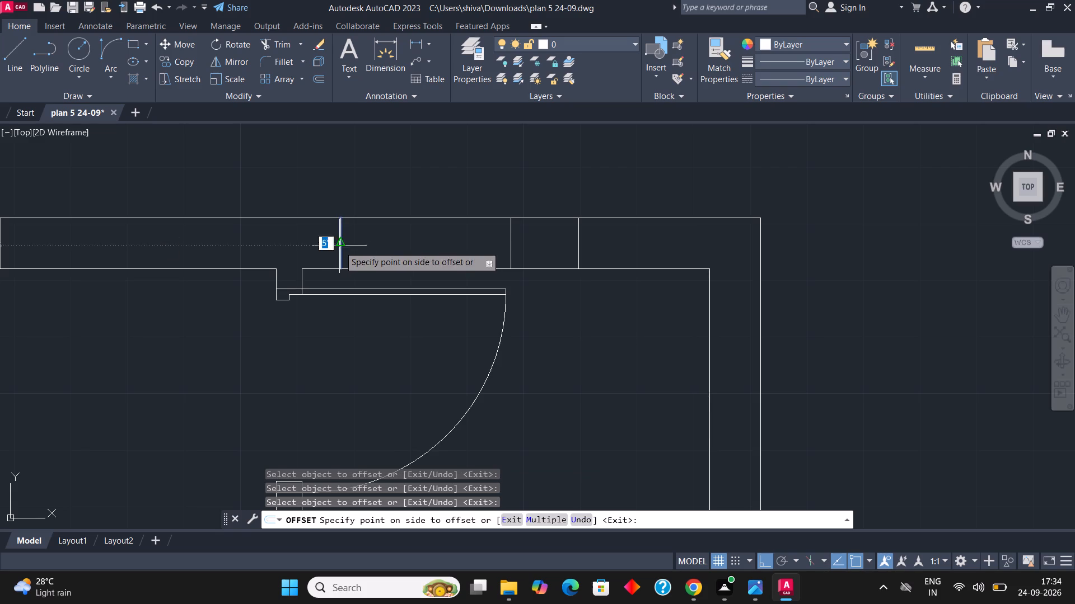
{"action": "type", "text": "1'"}
{"action": "key", "text": "Return"}
{"action": "key", "text": "Escape"}
{"action": "key", "text": "Escape"}
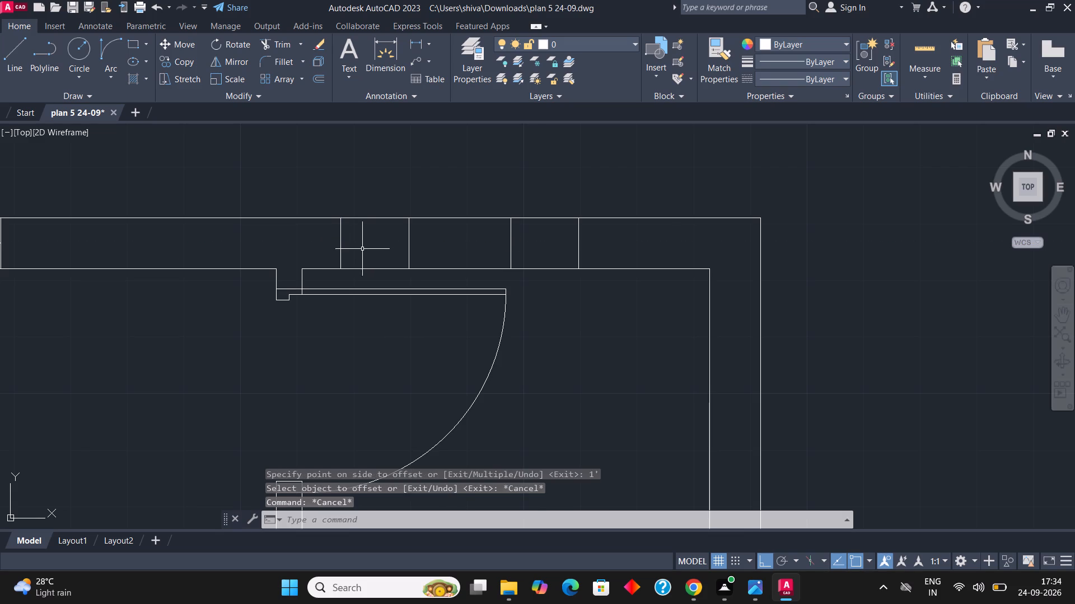
{"action": "key", "text": "Escape"}
Erase the two original lines from which the 1' offsets were made in the top wall.
{"action": "left_click", "coordinate": [362, 249]}
{"action": "left_click", "coordinate": [332, 246]}
{"action": "left_click", "coordinate": [530, 242]}
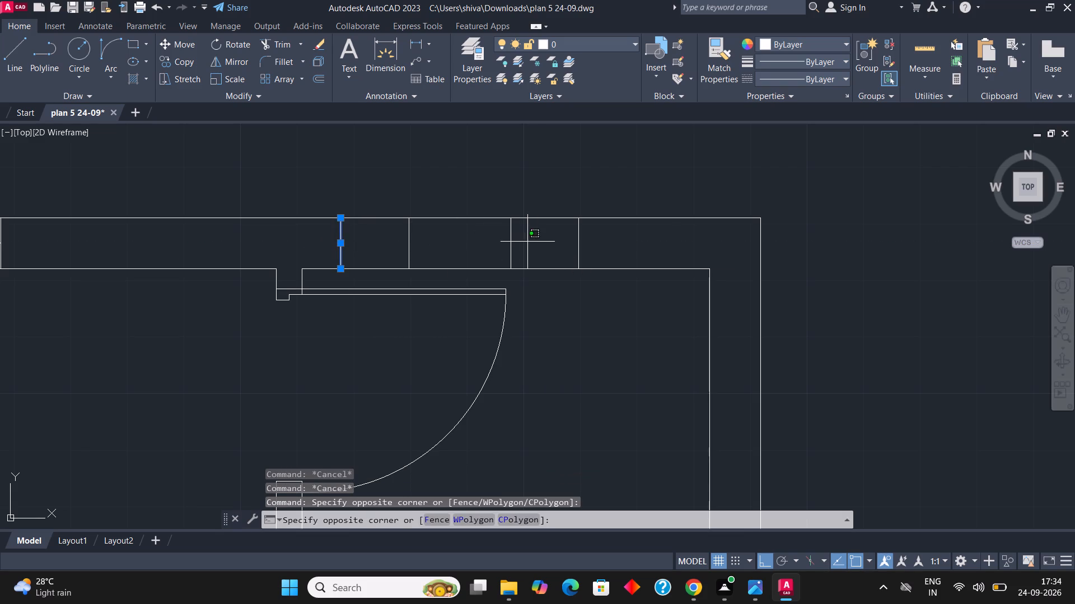
{"action": "left_click", "coordinate": [508, 242]}
{"action": "key", "text": "Delete"}
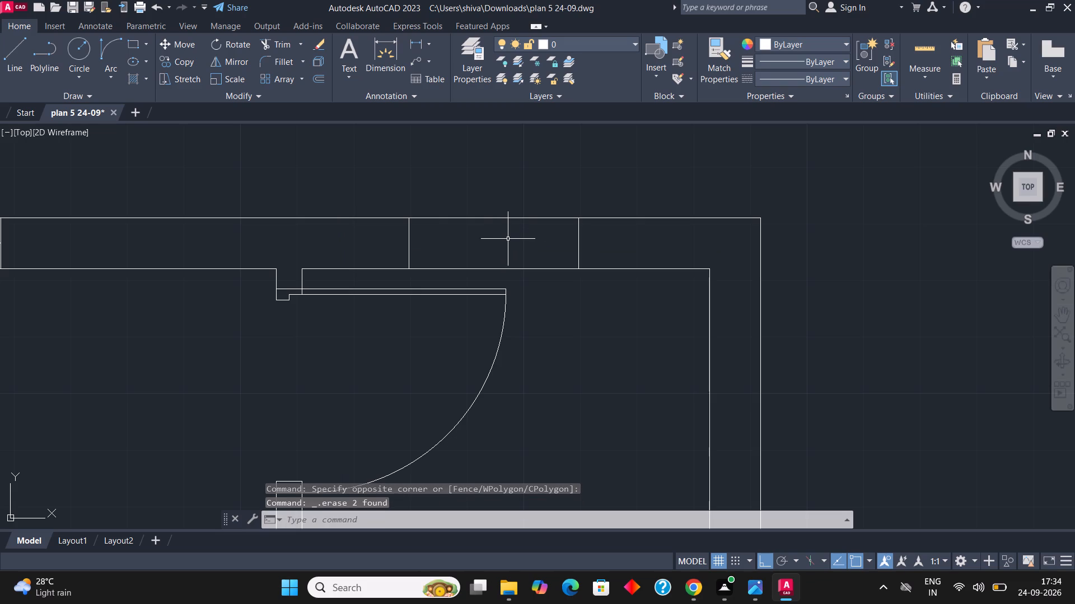
{"action": "key", "text": "Escape"}
{"action": "key", "text": "Escape"}
Draw the small window's horizontal centre line between the midpoints of its two side lines.
{"action": "key", "text": "l"}
{"action": "key", "text": "Return"}
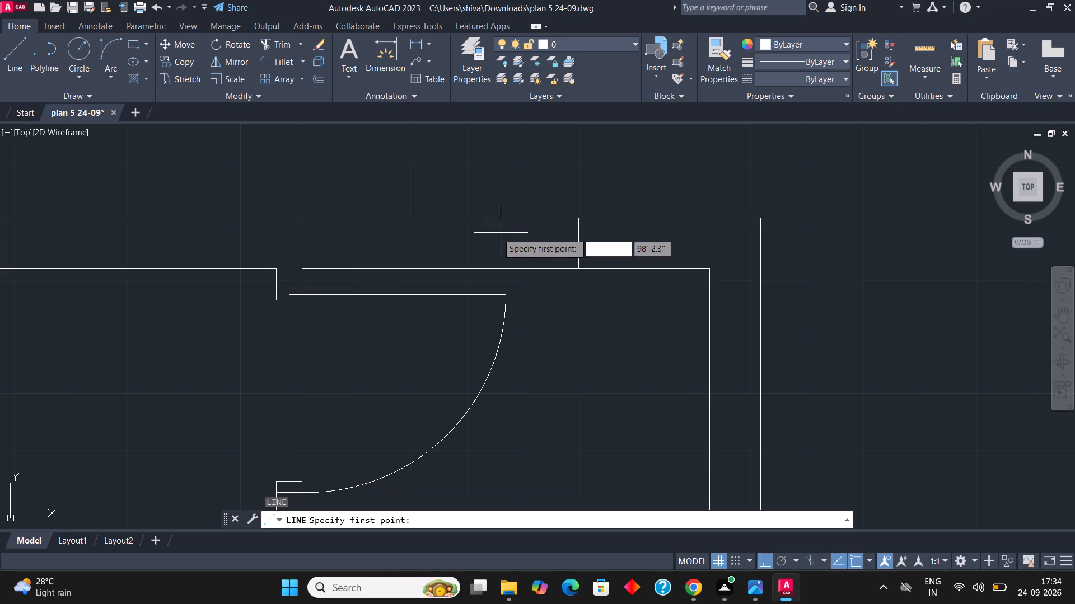
{"action": "left_click", "coordinate": [413, 248]}
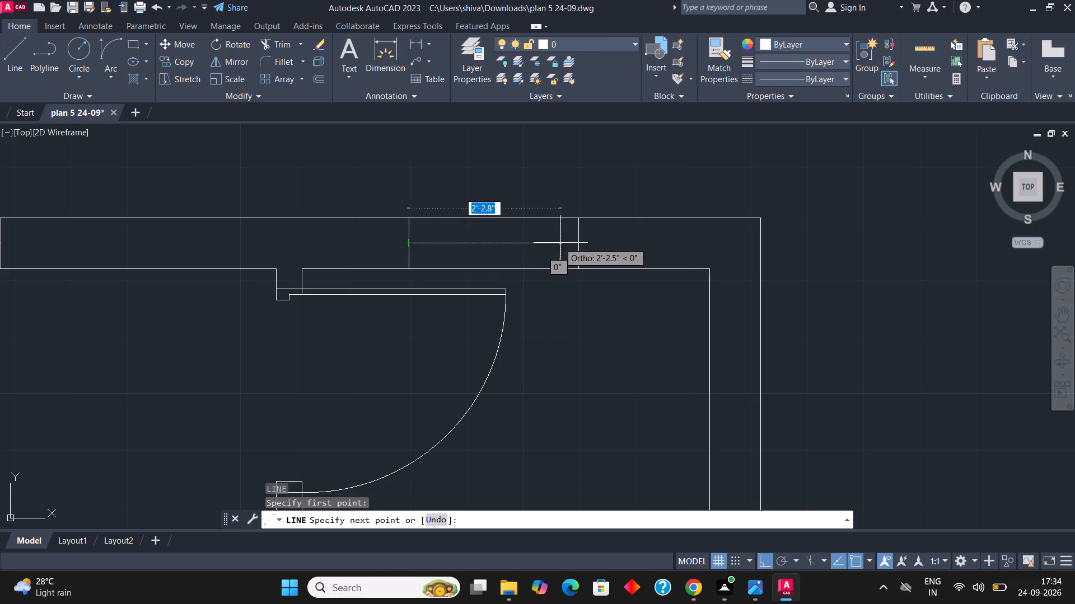
{"action": "left_click", "coordinate": [580, 243]}
{"action": "key", "text": "Escape"}
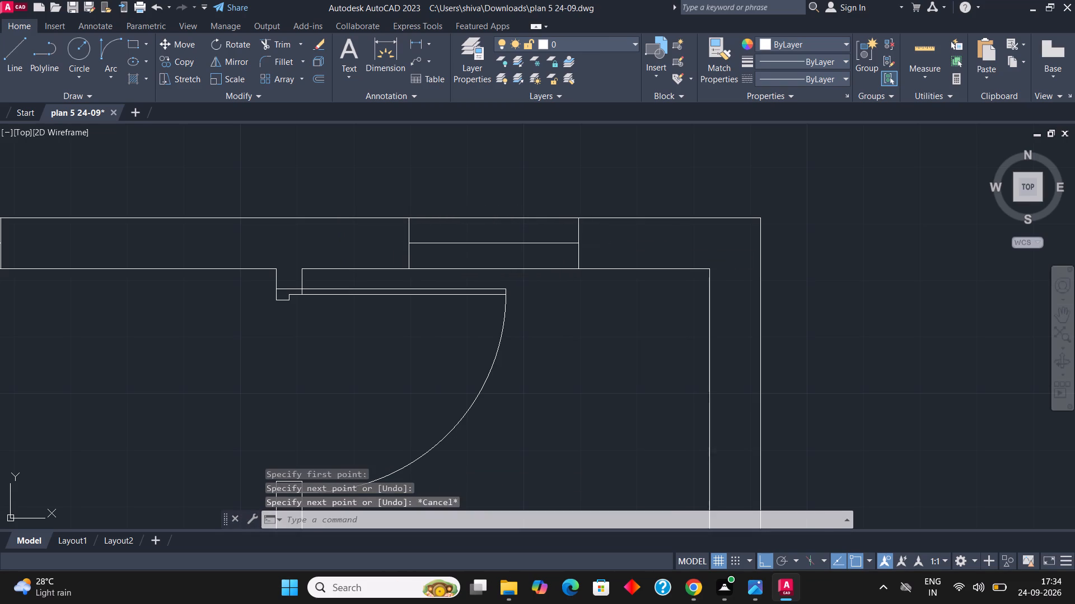
{"action": "key", "text": "Escape"}
Copy the vertical window between the two swing doors about 6'-2" straight up into the same wall, above the cross partition.
{"action": "scroll", "coordinate": [580, 243], "scroll_direction": "down", "scroll_amount": 4}
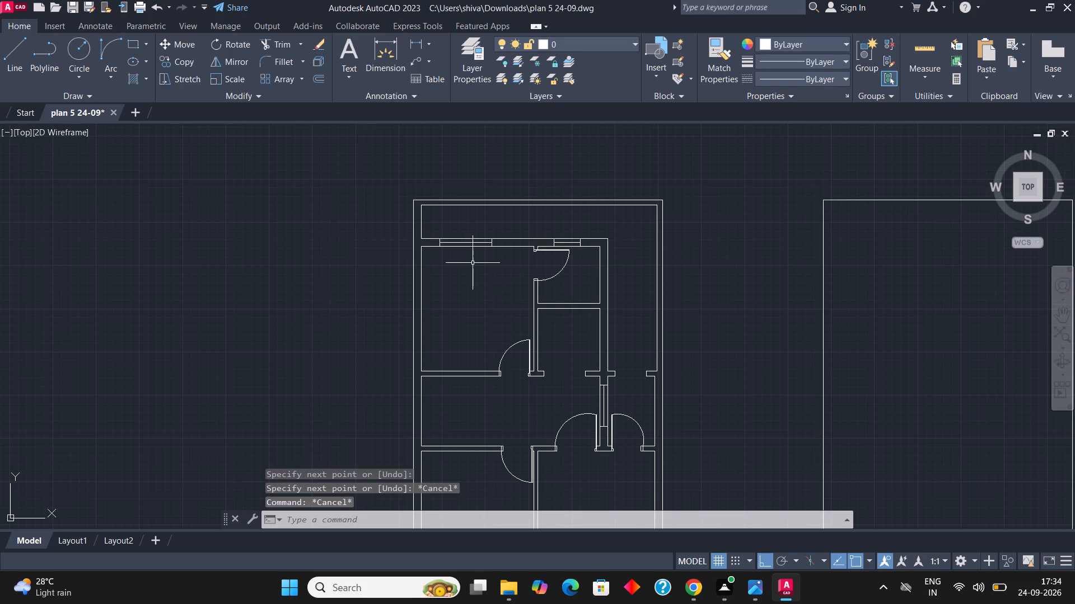
{"action": "scroll", "coordinate": [620, 335], "scroll_direction": "up", "scroll_amount": 2}
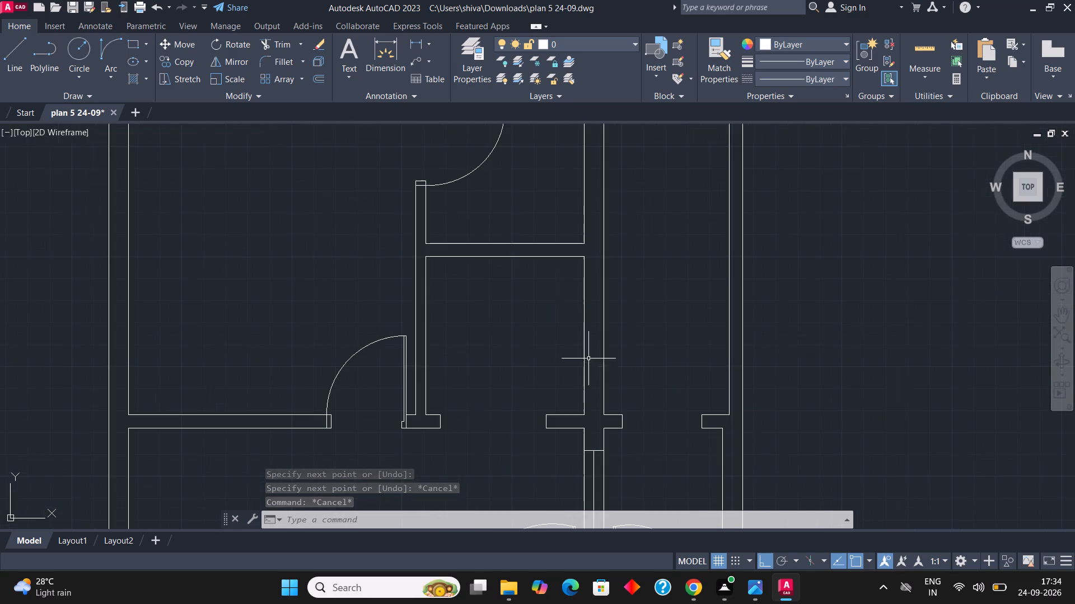
{"action": "scroll", "coordinate": [557, 257], "scroll_direction": "down", "scroll_amount": 1}
{"action": "scroll", "coordinate": [629, 352], "scroll_direction": "up", "scroll_amount": 2}
{"action": "scroll", "coordinate": [521, 314], "scroll_direction": "down", "scroll_amount": 2}
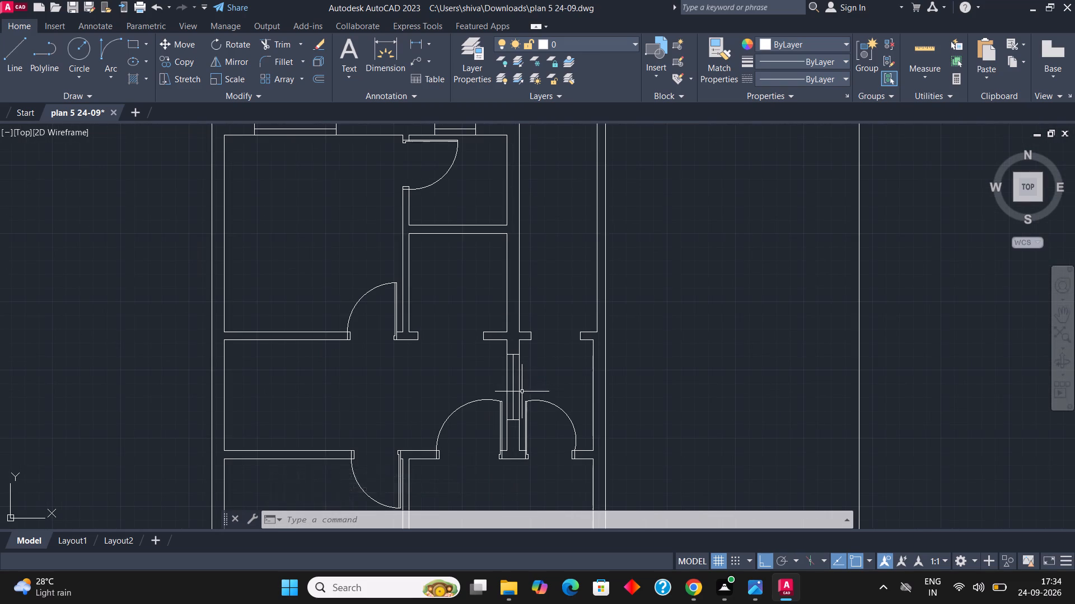
{"action": "scroll", "coordinate": [521, 394], "scroll_direction": "up", "scroll_amount": 2}
{"action": "scroll", "coordinate": [563, 290], "scroll_direction": "down", "scroll_amount": 1}
{"action": "scroll", "coordinate": [526, 400], "scroll_direction": "up", "scroll_amount": 2}
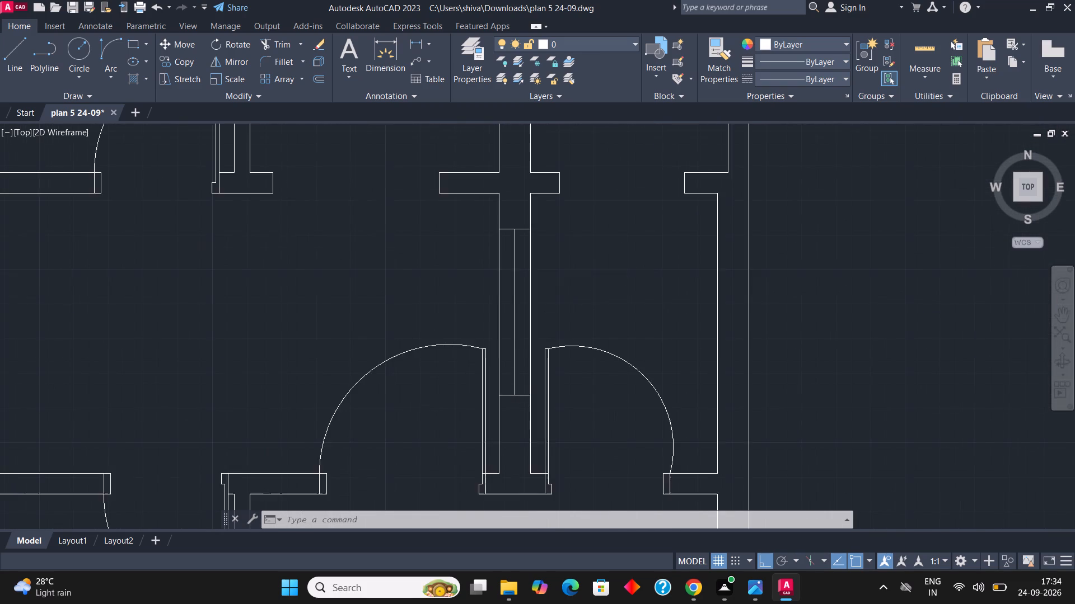
{"action": "left_click", "coordinate": [524, 403]}
{"action": "scroll", "coordinate": [512, 378], "scroll_direction": "down", "scroll_amount": 2}
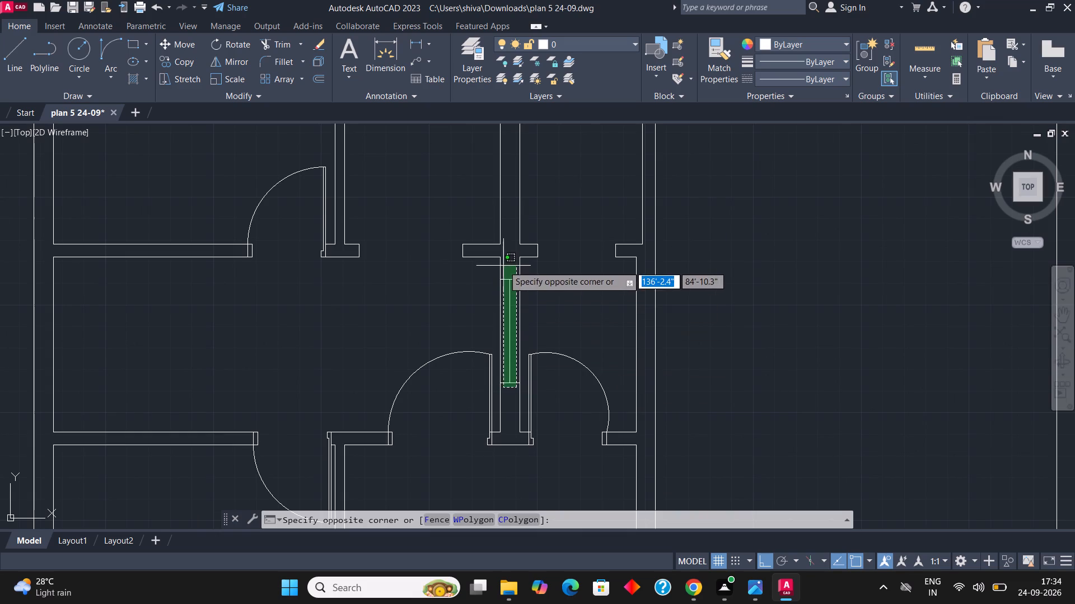
{"action": "left_click", "coordinate": [503, 266]}
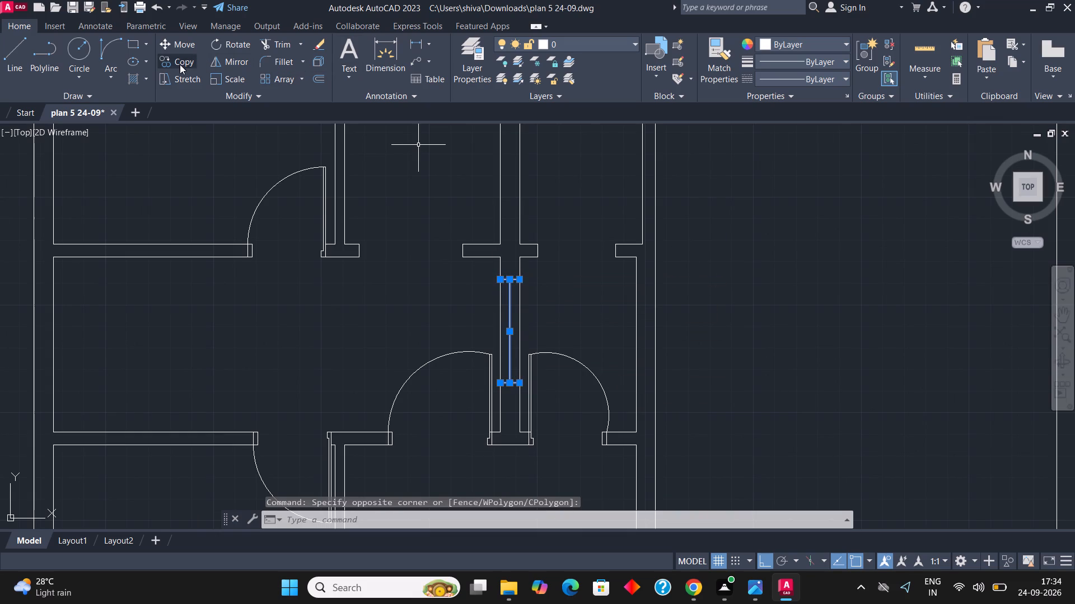
{"action": "left_click", "coordinate": [180, 64]}
{"action": "scroll", "coordinate": [517, 304], "scroll_direction": "up", "scroll_amount": 2}
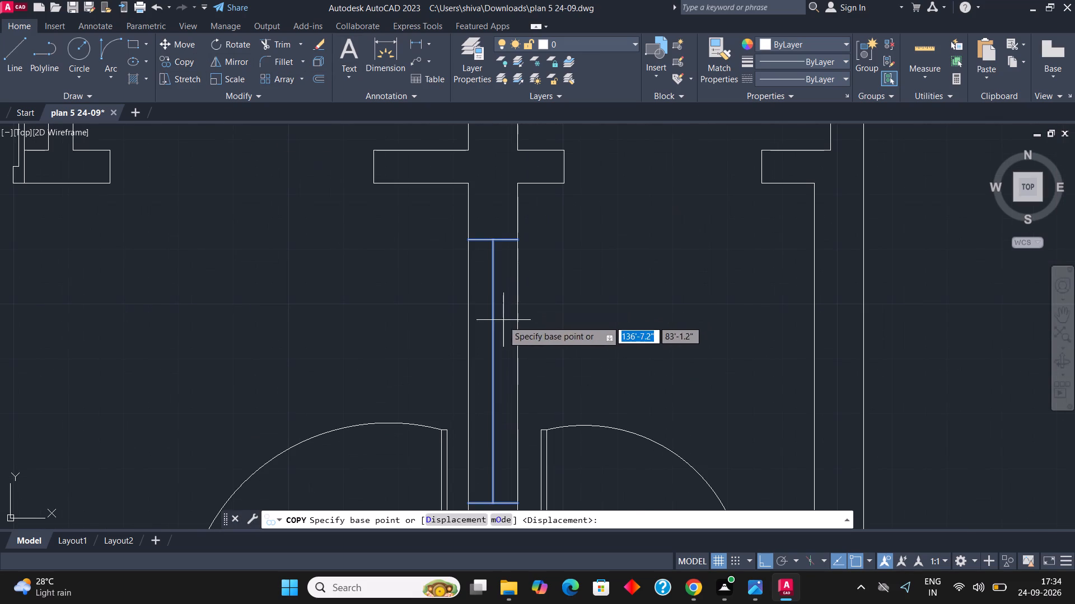
{"action": "left_click", "coordinate": [503, 320]}
{"action": "scroll", "coordinate": [503, 320], "scroll_direction": "down", "scroll_amount": 3}
{"action": "scroll", "coordinate": [503, 226], "scroll_direction": "up", "scroll_amount": 2}
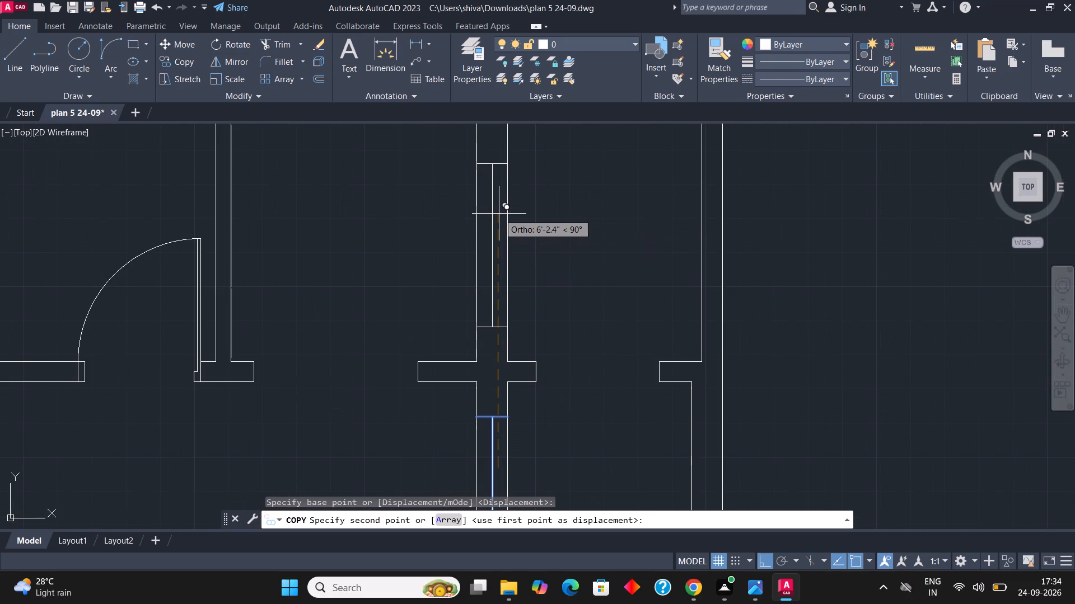
{"action": "left_click", "coordinate": [499, 214]}
{"action": "scroll", "coordinate": [550, 209], "scroll_direction": "down", "scroll_amount": 2}
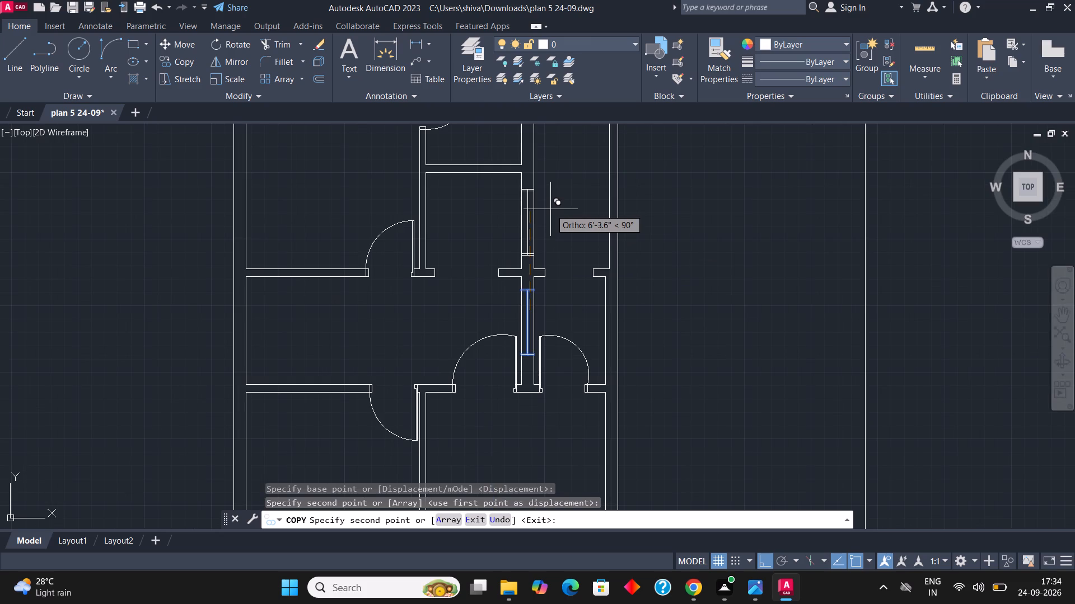
{"action": "key", "text": "Escape"}
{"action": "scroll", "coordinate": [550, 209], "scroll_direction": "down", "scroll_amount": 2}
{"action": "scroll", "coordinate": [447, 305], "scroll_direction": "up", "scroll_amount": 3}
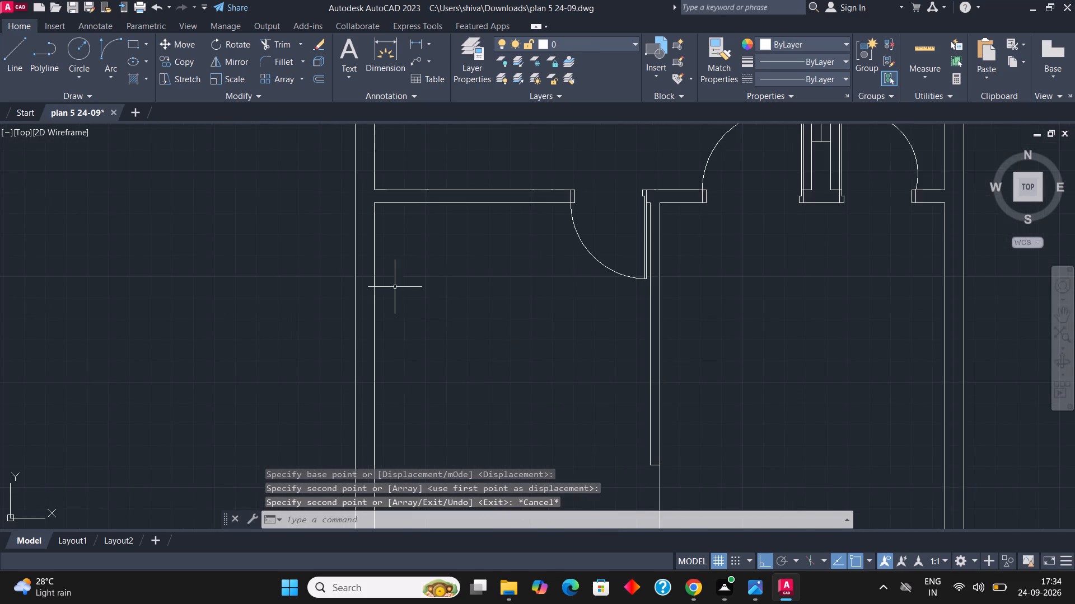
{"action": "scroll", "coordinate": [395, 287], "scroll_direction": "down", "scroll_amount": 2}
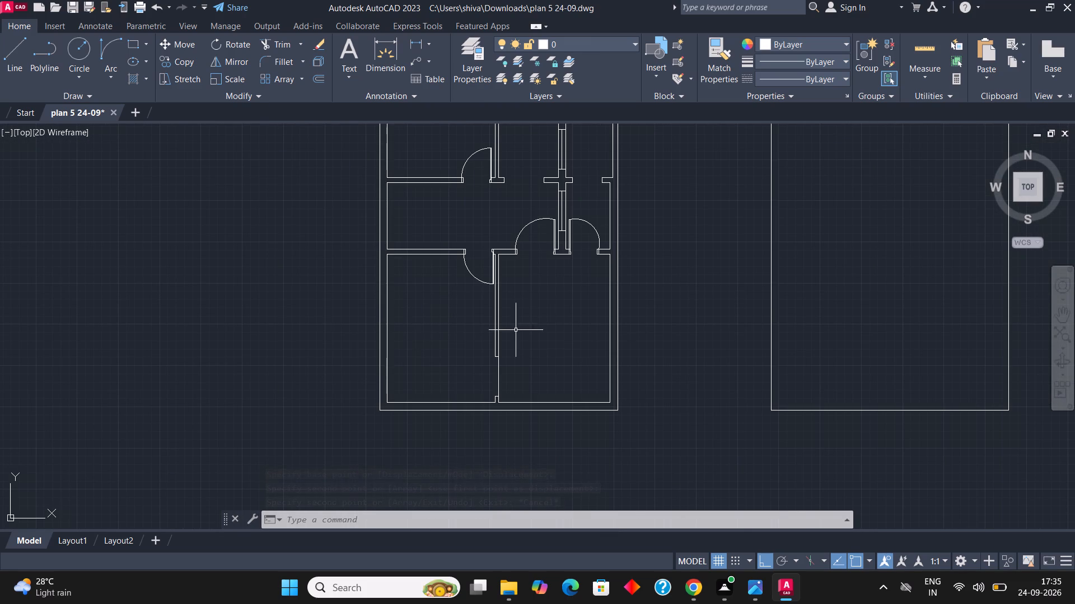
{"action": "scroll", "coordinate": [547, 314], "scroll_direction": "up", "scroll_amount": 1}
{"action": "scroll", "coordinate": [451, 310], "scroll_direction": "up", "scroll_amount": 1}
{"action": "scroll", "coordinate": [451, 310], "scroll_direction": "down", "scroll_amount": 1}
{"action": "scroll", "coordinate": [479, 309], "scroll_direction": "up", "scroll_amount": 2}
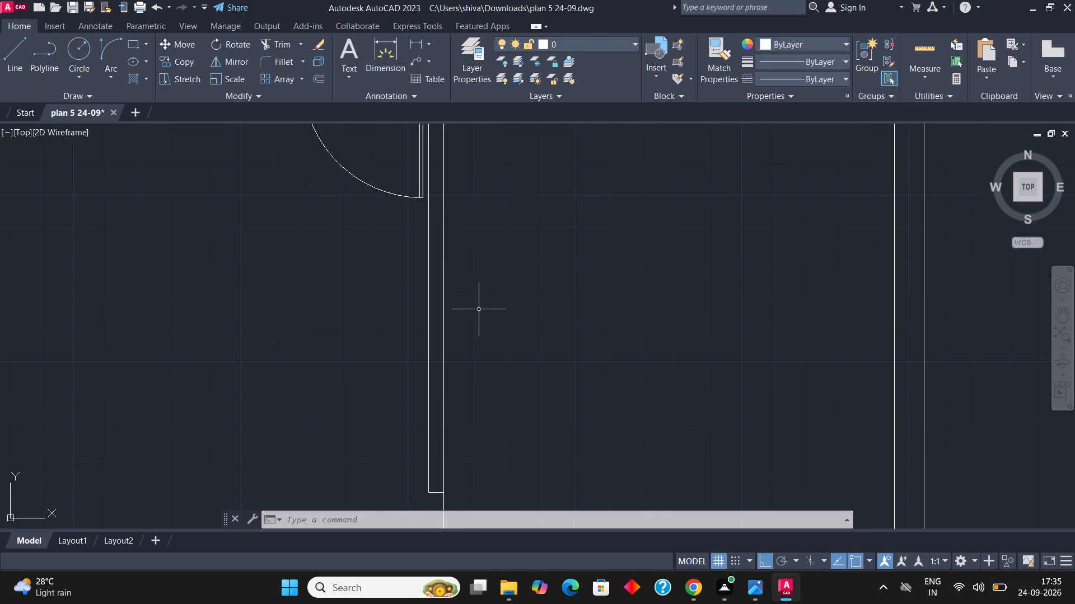
Draw a short horizontal line across the vertical partition between the two lower rooms, just below the swing door.
{"action": "scroll", "coordinate": [455, 319], "scroll_direction": "down", "scroll_amount": 3}
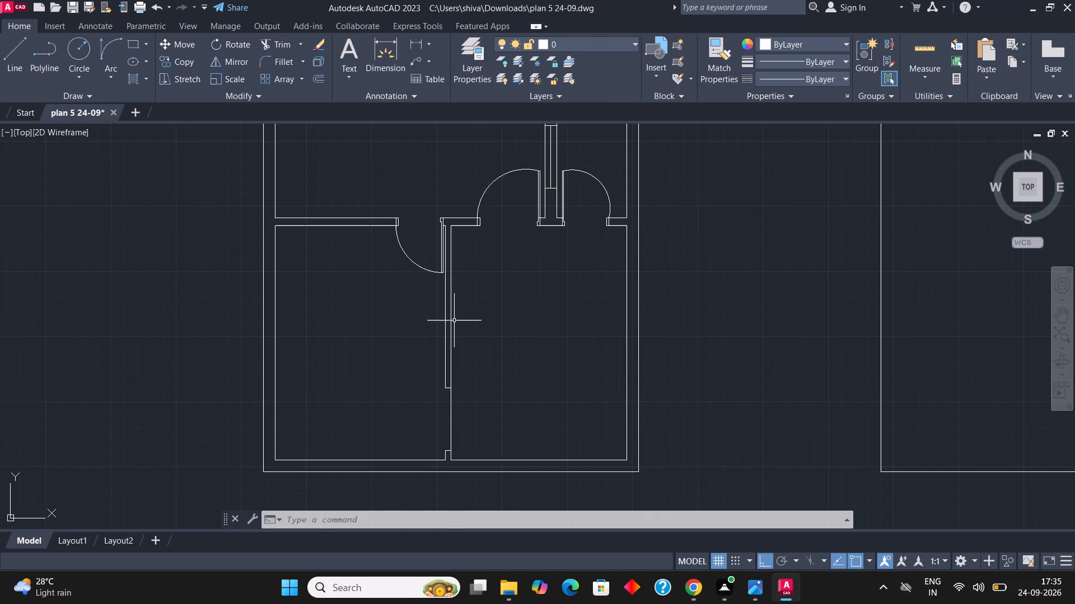
{"action": "scroll", "coordinate": [457, 312], "scroll_direction": "up", "scroll_amount": 3}
{"action": "key", "text": "Escape"}
{"action": "key", "text": "Escape"}
{"action": "key", "text": "l"}
{"action": "key", "text": "Return"}
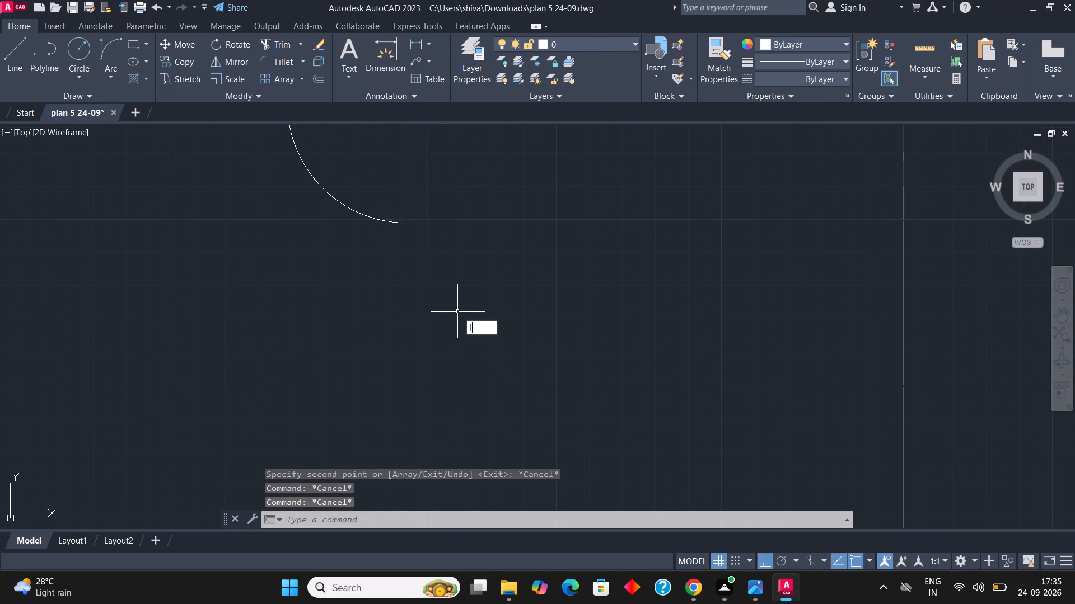
{"action": "left_click", "coordinate": [445, 289]}
{"action": "left_click", "coordinate": [363, 284]}
{"action": "key", "text": "Escape"}
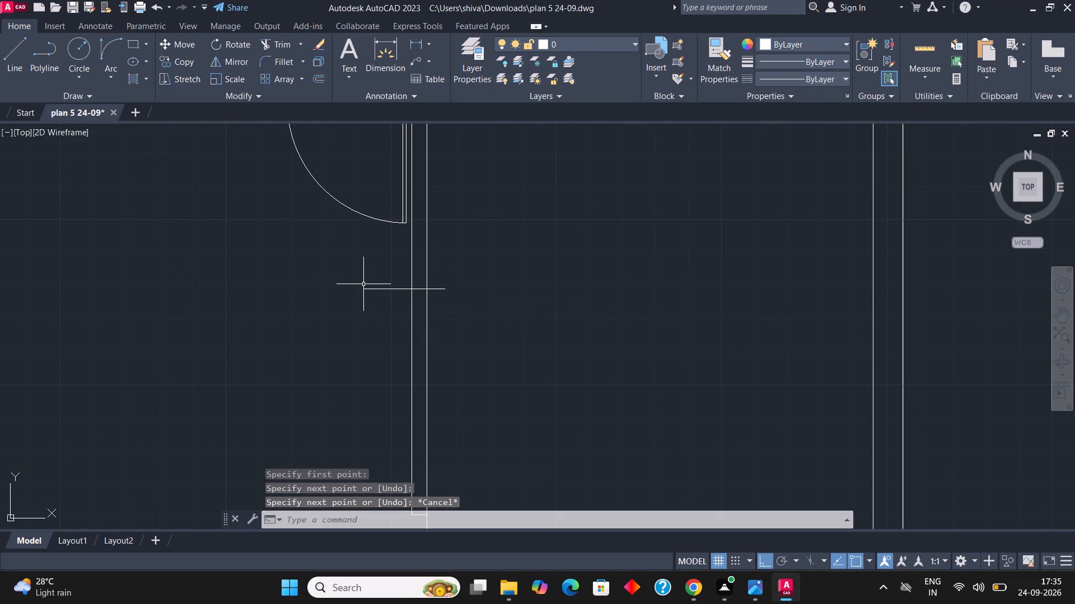
{"action": "key", "text": "Escape"}
Trim both ends of the horizontal line that extend beyond the partition's two faces.
{"action": "type", "text": "tr"}
{"action": "key", "text": "Return"}
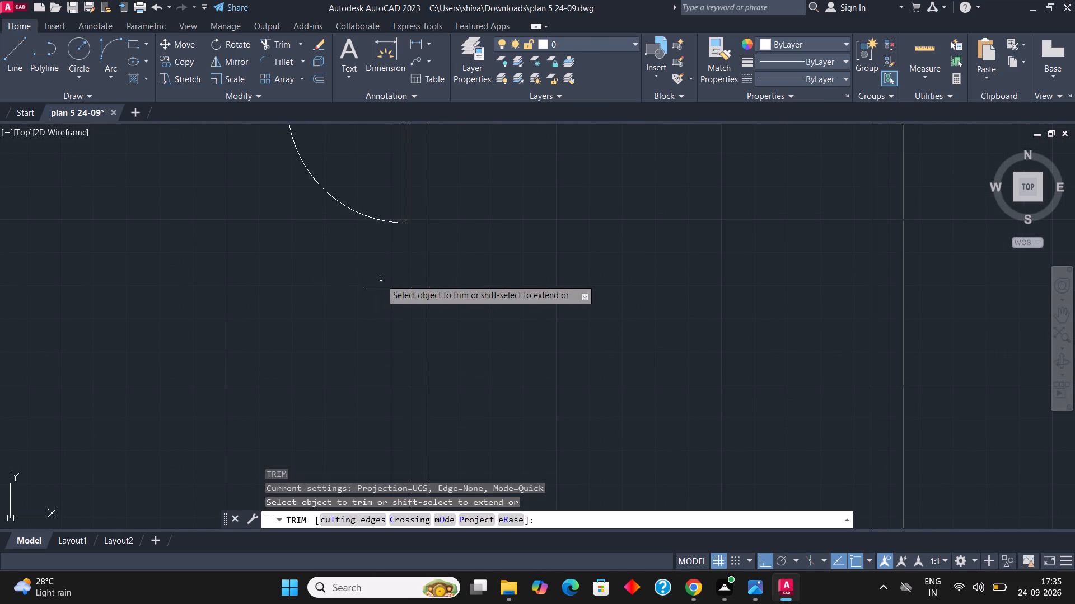
{"action": "left_click", "coordinate": [381, 279]}
{"action": "left_click", "coordinate": [386, 331]}
{"action": "left_click_drag", "start_coordinate": [443, 275], "coordinate": [440, 281]}
{"action": "left_click", "coordinate": [428, 302]}
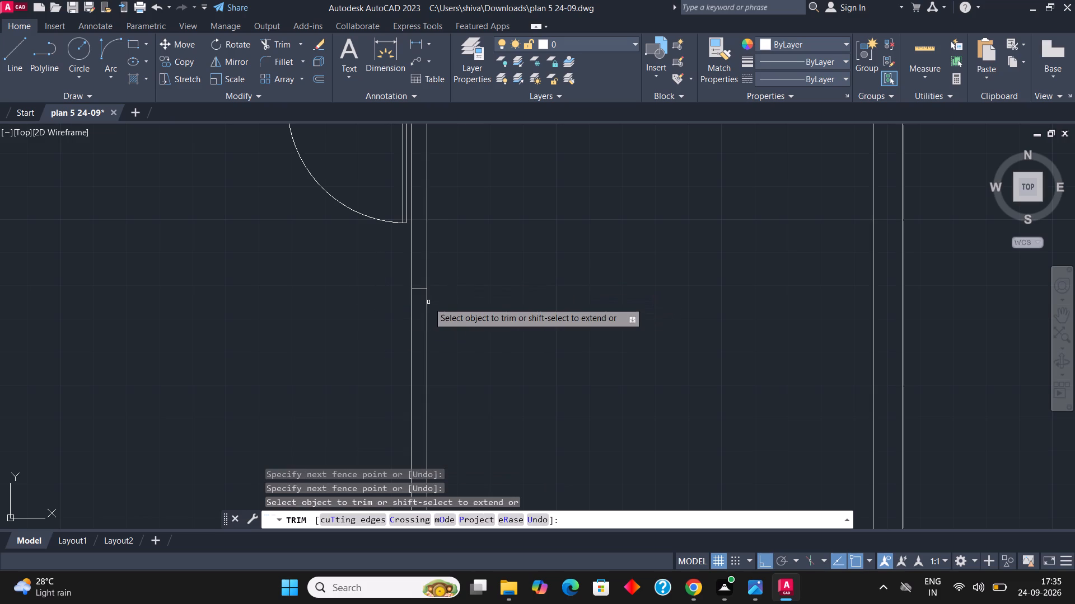
{"action": "scroll", "coordinate": [428, 302], "scroll_direction": "up", "scroll_amount": 3}
{"action": "key", "text": "Escape"}
{"action": "key", "text": "Escape"}
{"action": "key", "text": "Escape"}
Offset the short line across the partition 3' downward to form the window's other end.
{"action": "left_click", "coordinate": [393, 272]}
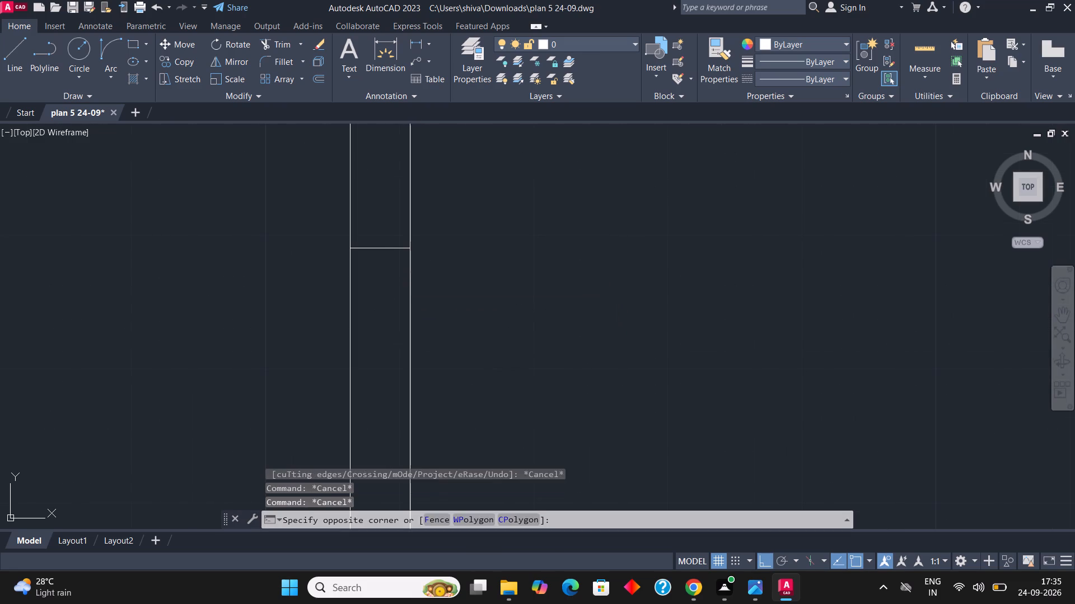
{"action": "left_click", "coordinate": [391, 220]}
{"action": "left_click", "coordinate": [315, 75]}
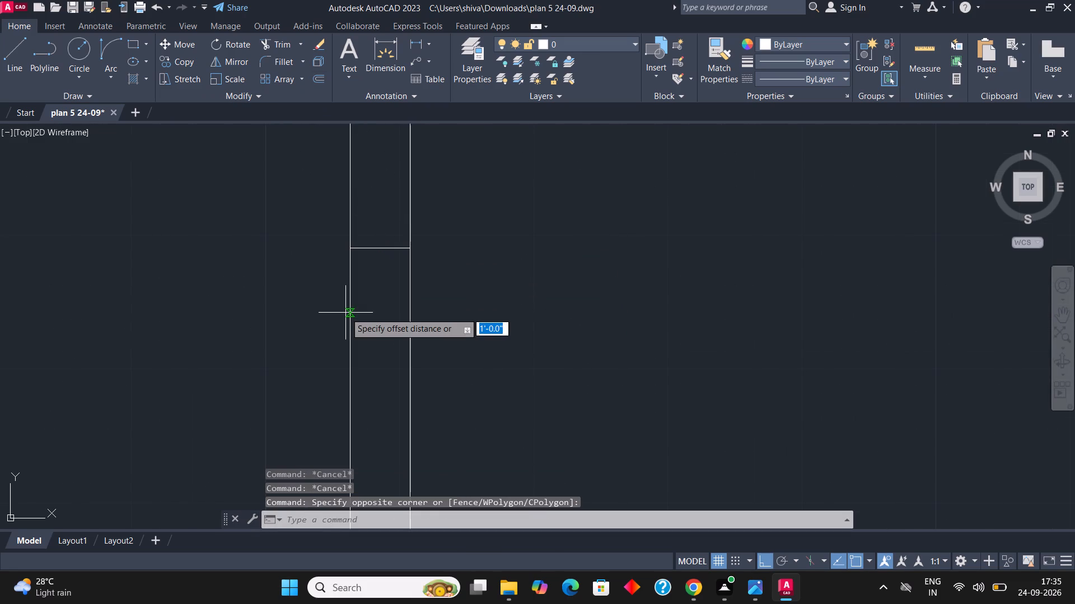
{"action": "type", "text": "4'"}
{"action": "key", "text": "Return"}
{"action": "scroll", "coordinate": [140, 286], "scroll_direction": "down", "scroll_amount": 3}
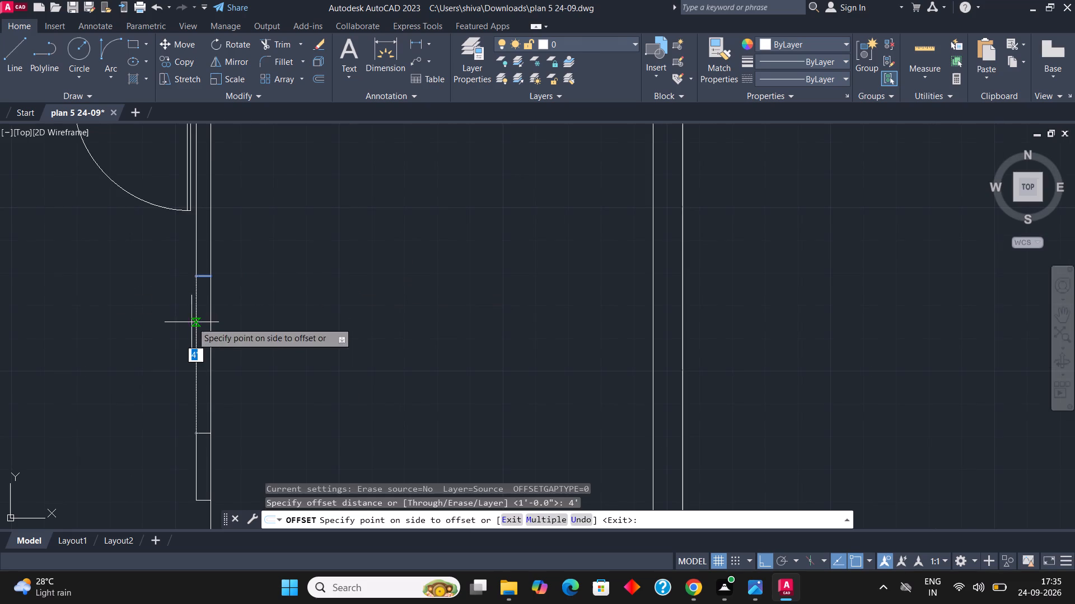
{"action": "key", "text": "BackSpace"}
{"action": "type", "text": "3'"}
{"action": "key", "text": "Return"}
{"action": "key", "text": "Escape"}
{"action": "key", "text": "Escape"}
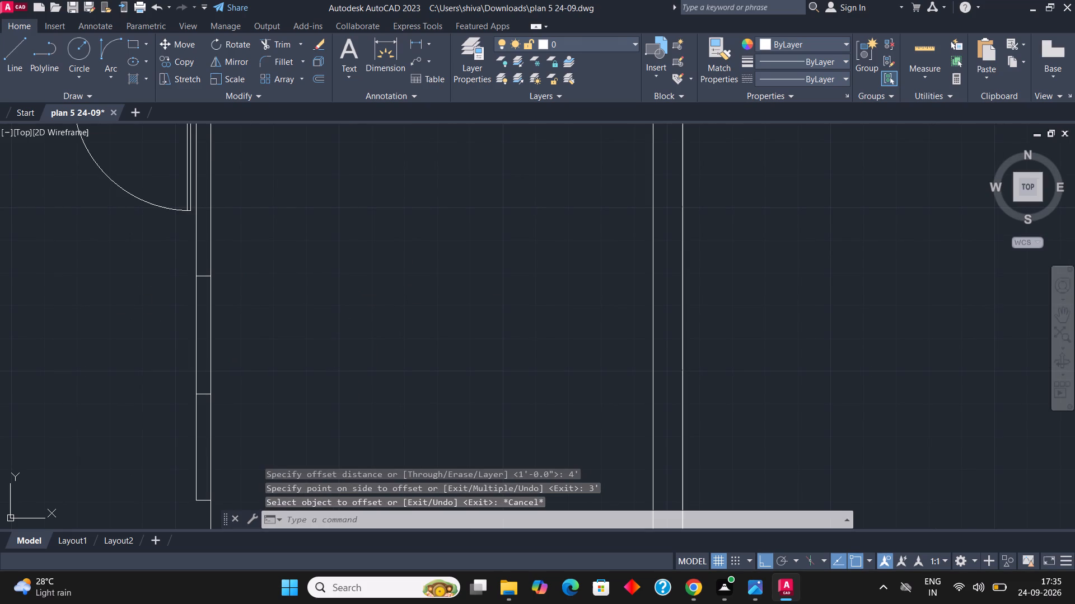
Draw the window's vertical centre line between the midpoints of its two end lines in the partition.
{"action": "key", "text": "l"}
{"action": "key", "text": "Return"}
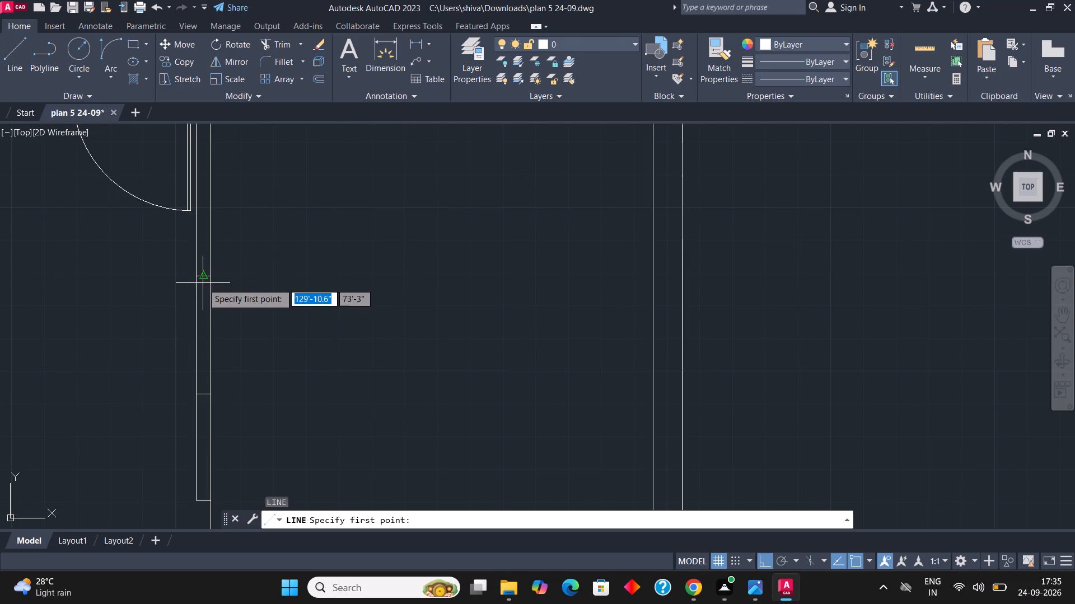
{"action": "left_click", "coordinate": [203, 282]}
{"action": "scroll", "coordinate": [208, 390], "scroll_direction": "up", "scroll_amount": 1}
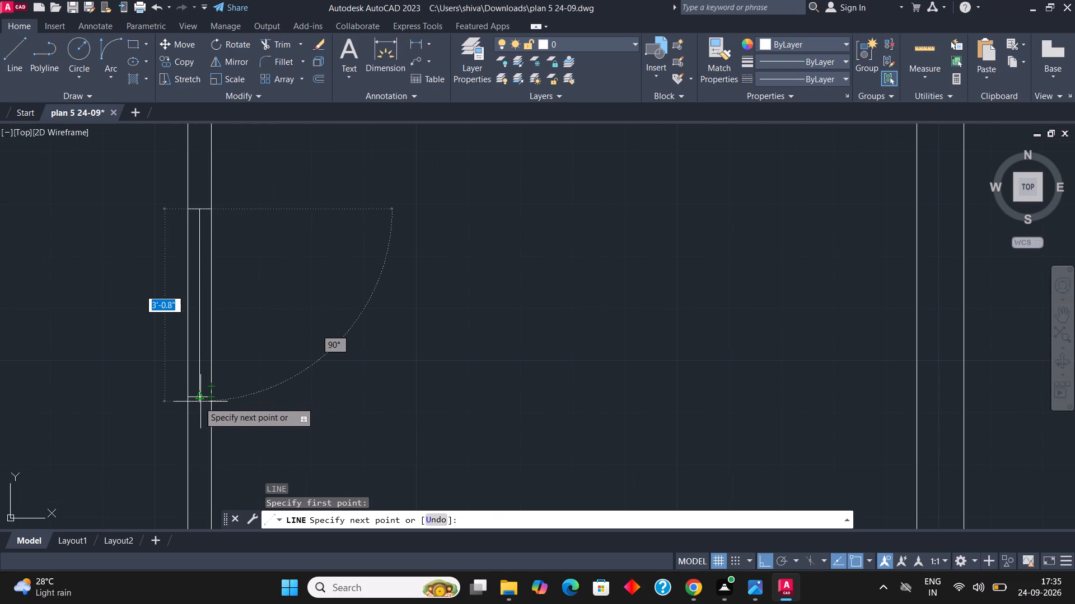
{"action": "left_click", "coordinate": [197, 402]}
{"action": "key", "text": "Escape"}
Examine the whole floor plan and the upper rooms' top wall at its left-hand corner.
{"action": "scroll", "coordinate": [326, 389], "scroll_direction": "down", "scroll_amount": 3}
{"action": "scroll", "coordinate": [370, 372], "scroll_direction": "down", "scroll_amount": 1}
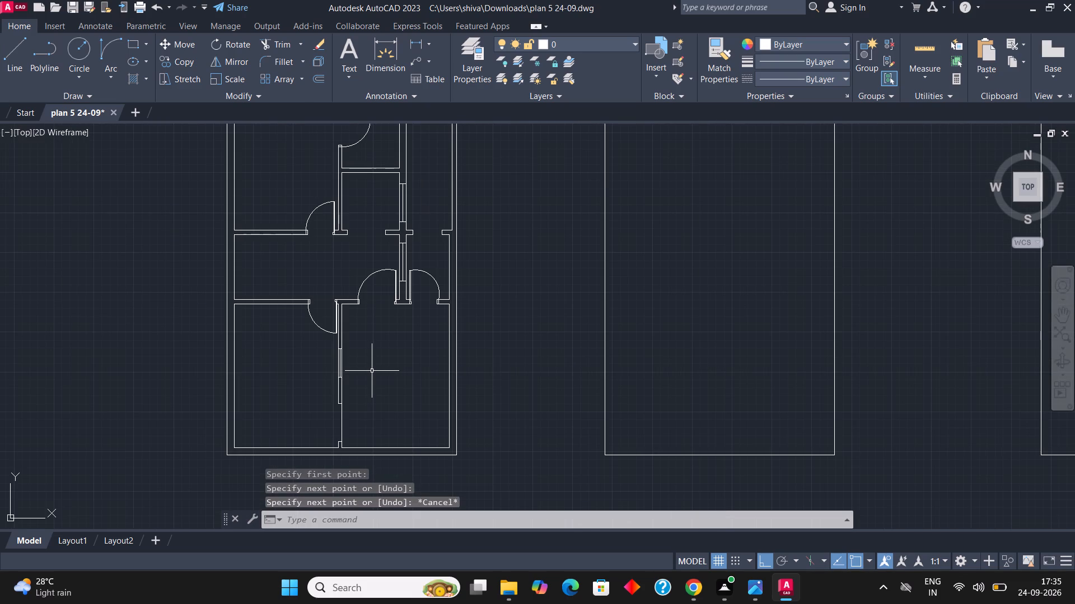
{"action": "scroll", "coordinate": [368, 400], "scroll_direction": "down", "scroll_amount": 2}
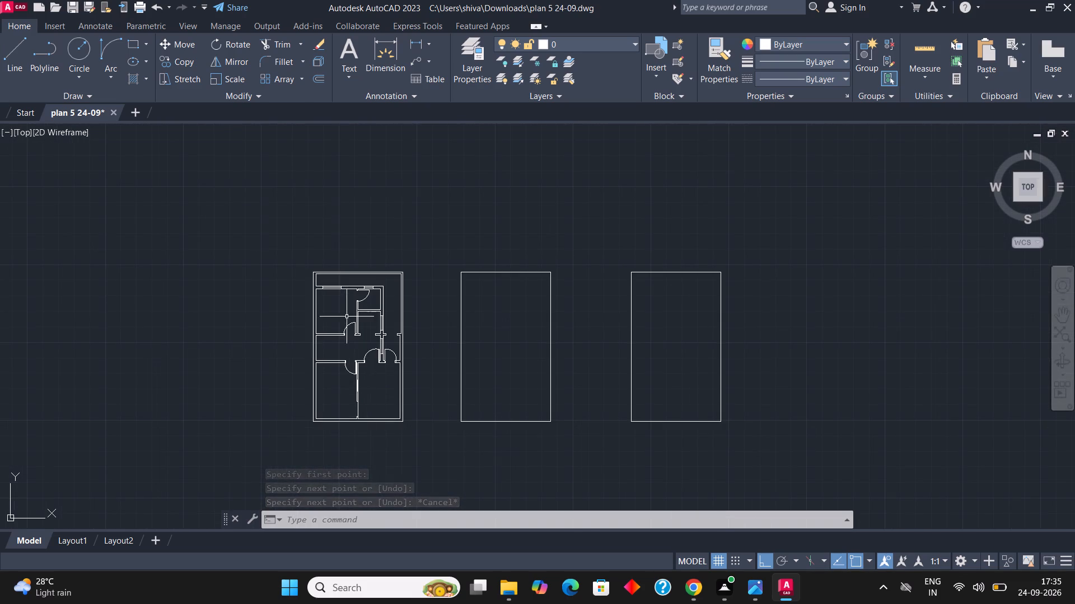
{"action": "scroll", "coordinate": [346, 313], "scroll_direction": "up", "scroll_amount": 2}
{"action": "scroll", "coordinate": [338, 253], "scroll_direction": "down", "scroll_amount": 2}
{"action": "scroll", "coordinate": [325, 329], "scroll_direction": "up", "scroll_amount": 2}
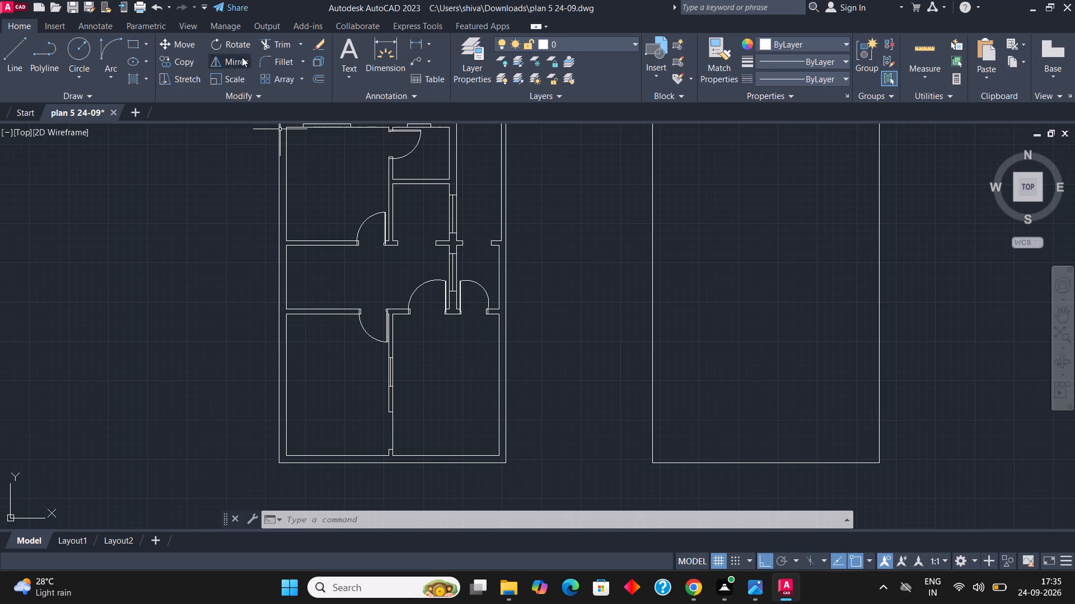
{"action": "scroll", "coordinate": [261, 97], "scroll_direction": "up", "scroll_amount": 3}
{"action": "scroll", "coordinate": [268, 254], "scroll_direction": "down", "scroll_amount": 2}
{"action": "scroll", "coordinate": [296, 167], "scroll_direction": "up", "scroll_amount": 2}
{"action": "scroll", "coordinate": [263, 235], "scroll_direction": "down", "scroll_amount": 1}
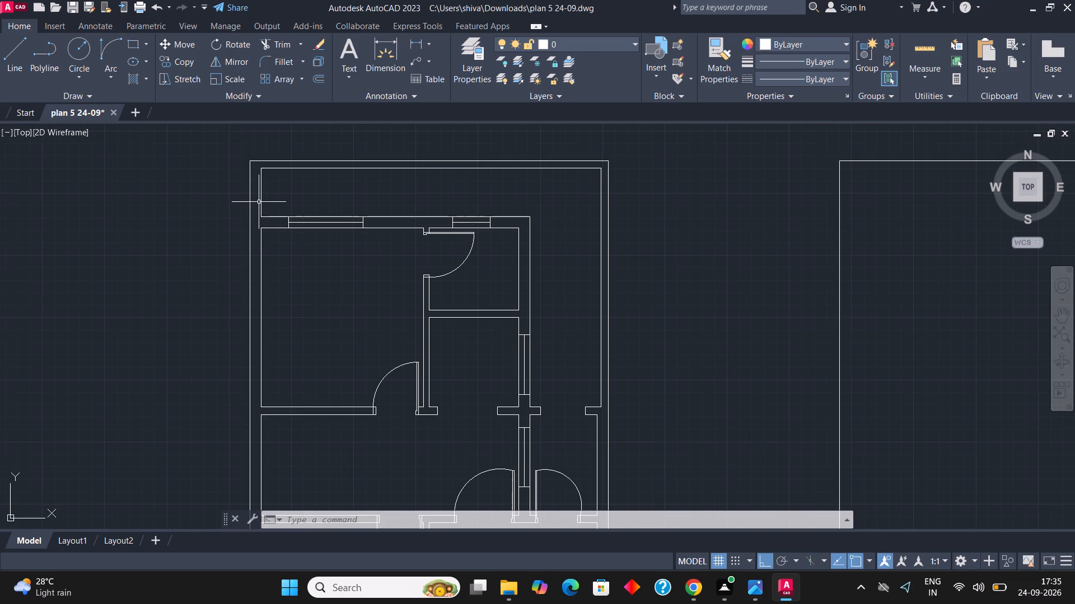
{"action": "scroll", "coordinate": [258, 201], "scroll_direction": "up", "scroll_amount": 1}
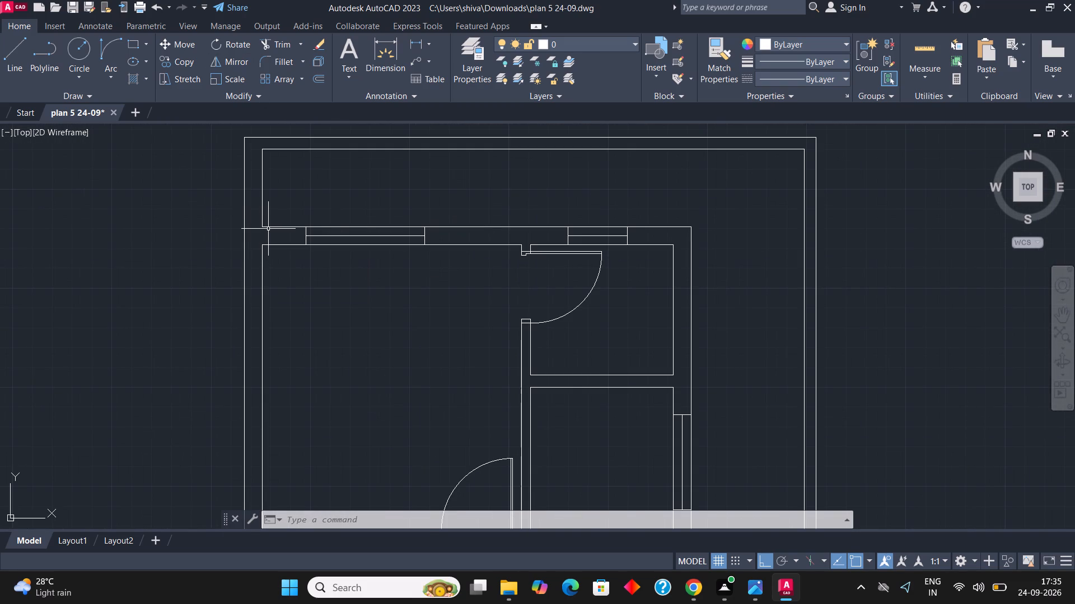
Draw a column rectangle 1' wide and 9" deep where the left outer wall meets the upper rooms' top wall.
{"action": "key", "text": "Escape"}
{"action": "key", "text": "Escape"}
{"action": "type", "text": "re"}
{"action": "key", "text": "x"}
{"action": "key", "text": "BackSpace"}
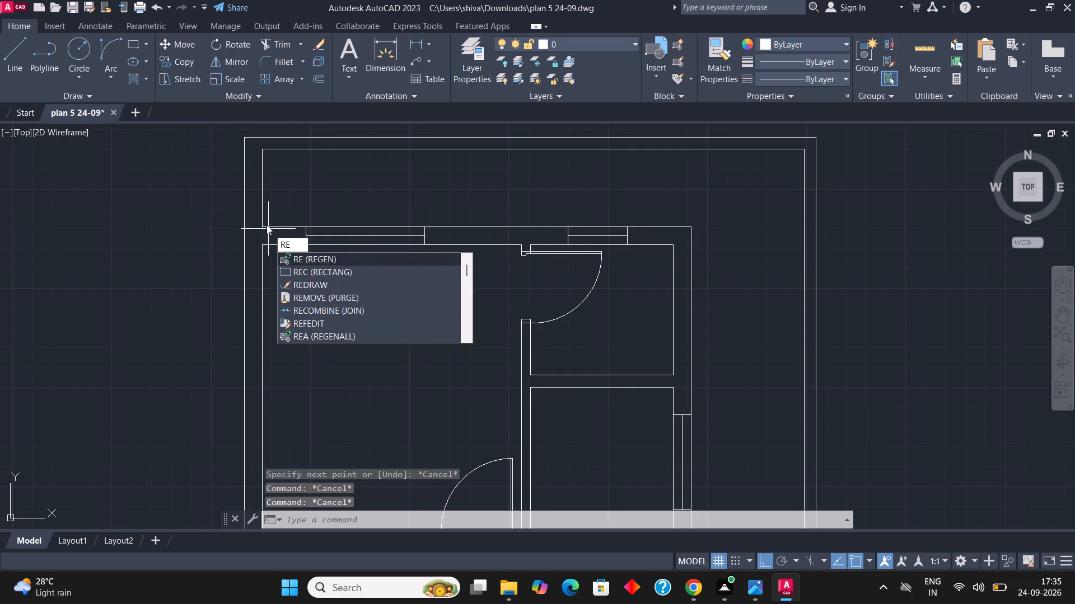
{"action": "key", "text": "c"}
{"action": "key", "text": "Return"}
{"action": "scroll", "coordinate": [266, 230], "scroll_direction": "up", "scroll_amount": 2}
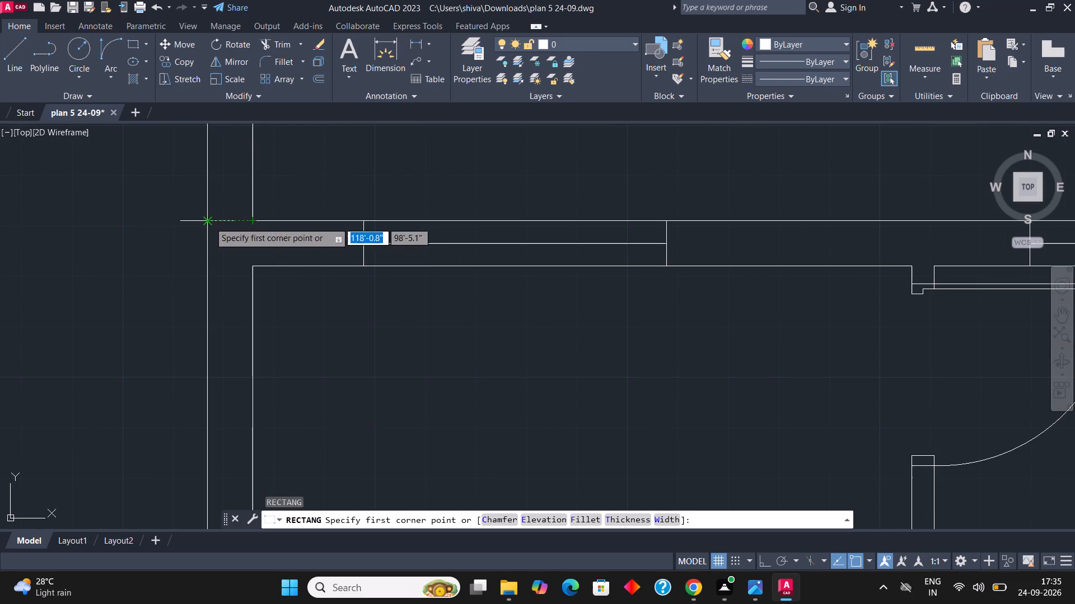
{"action": "left_click", "coordinate": [209, 222]}
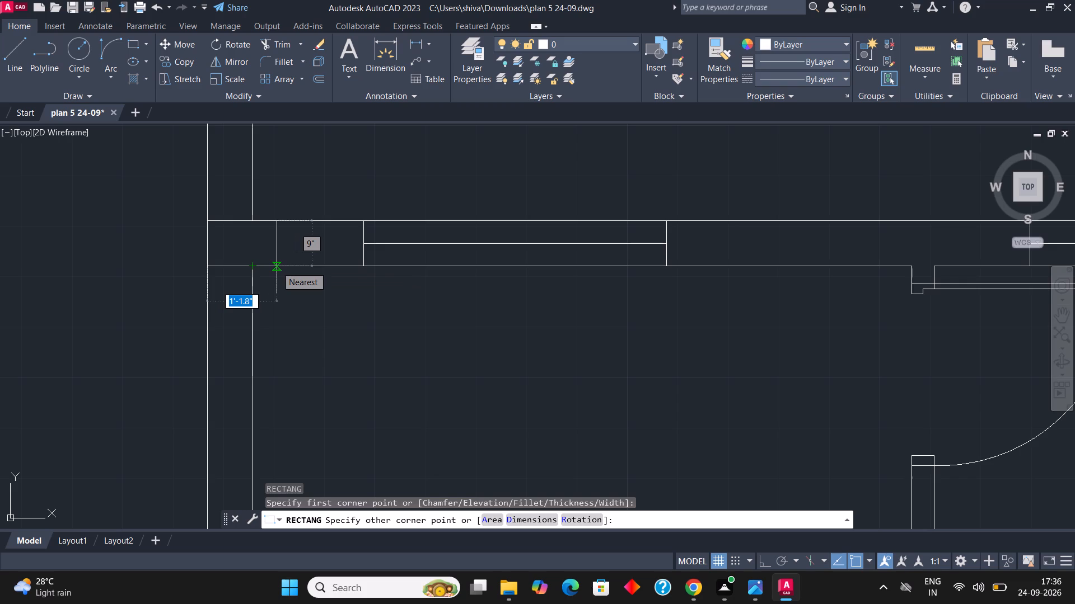
{"action": "key", "text": "BackSpace"}
{"action": "type", "text": "1.2"}
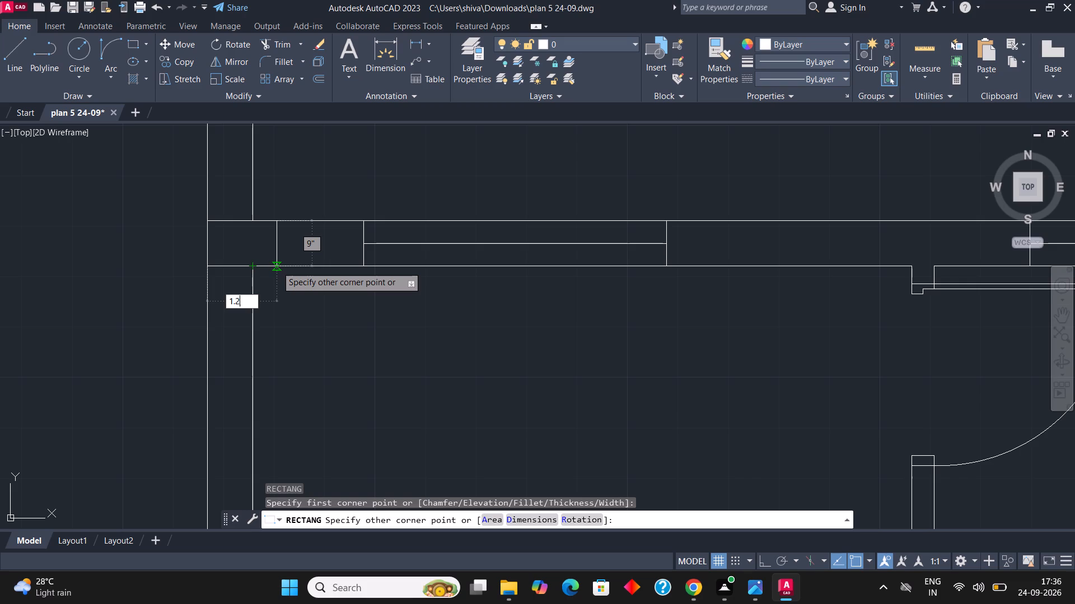
{"action": "key", "text": "apostrophe"}
{"action": "key", "text": "BackSpace"}
{"action": "key", "text": "BackSpace"}
{"action": "key", "text": "BackSpace"}
{"action": "key", "text": "BackSpace"}
{"action": "key", "text": "BackSpace"}
{"action": "type", "text": "1'"}
{"action": "key", "text": "Return"}
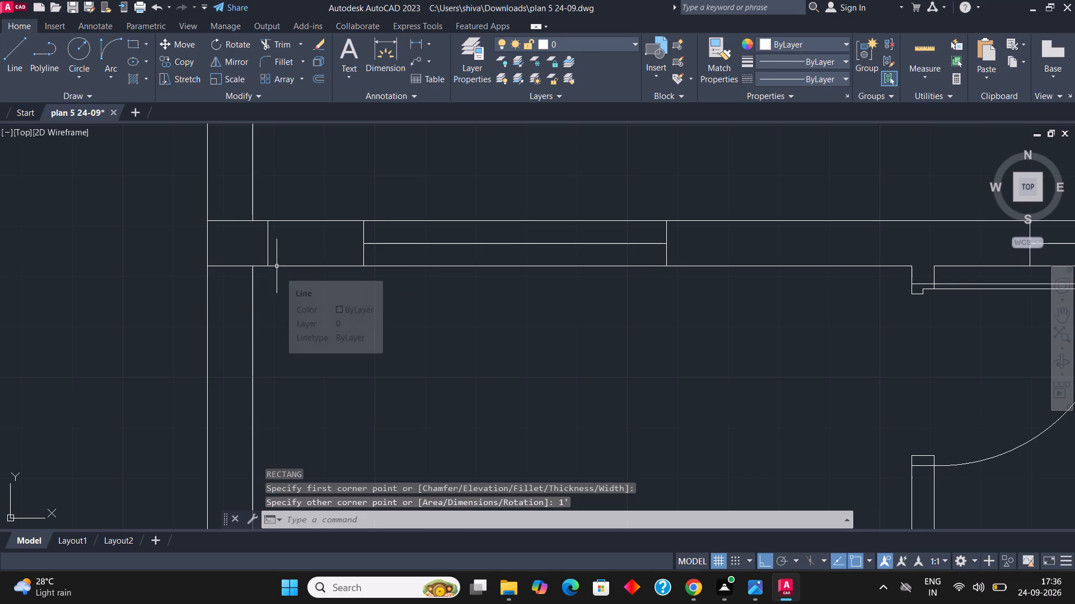
Copy the column rectangle along the top wall to the outer corner at its right-hand end.
{"action": "left_click", "coordinate": [282, 251]}
{"action": "left_click", "coordinate": [258, 248]}
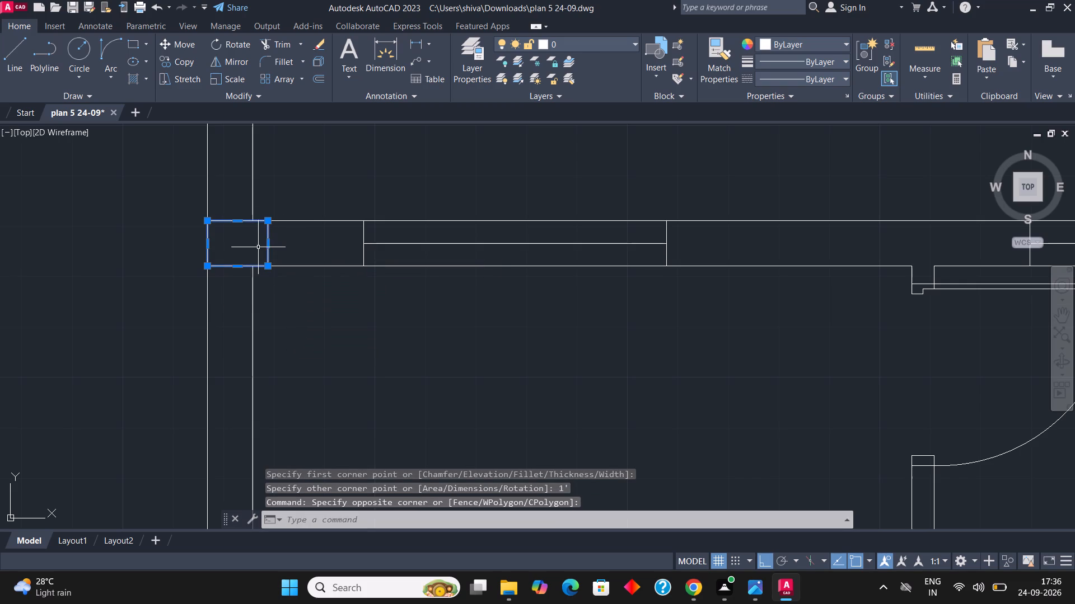
{"action": "left_click", "coordinate": [174, 61]}
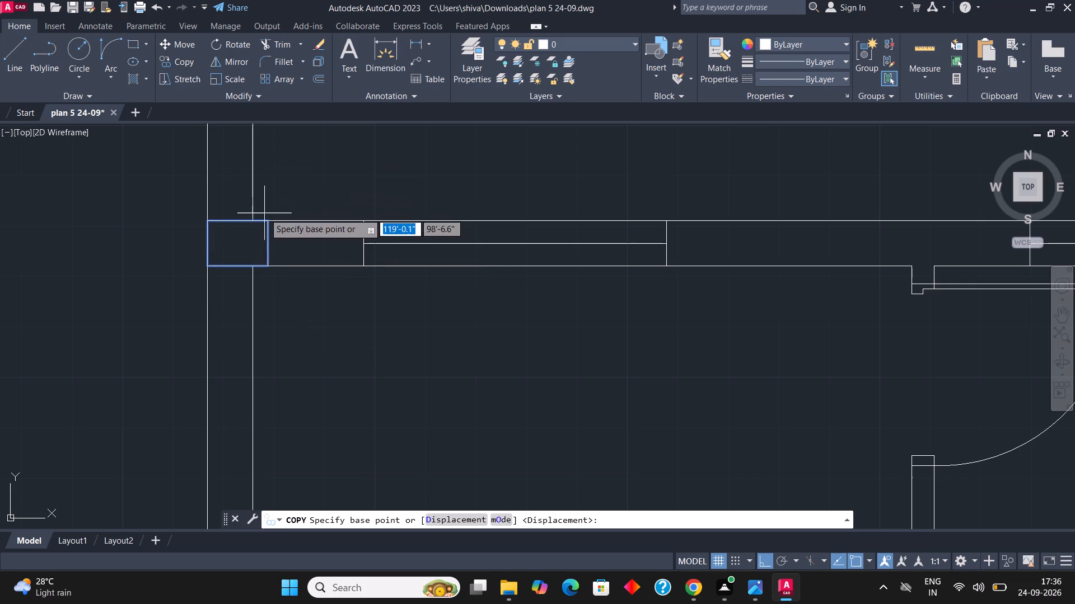
{"action": "left_click", "coordinate": [266, 219]}
{"action": "scroll", "coordinate": [130, 260], "scroll_direction": "down", "scroll_amount": 4}
{"action": "scroll", "coordinate": [367, 276], "scroll_direction": "up", "scroll_amount": 2}
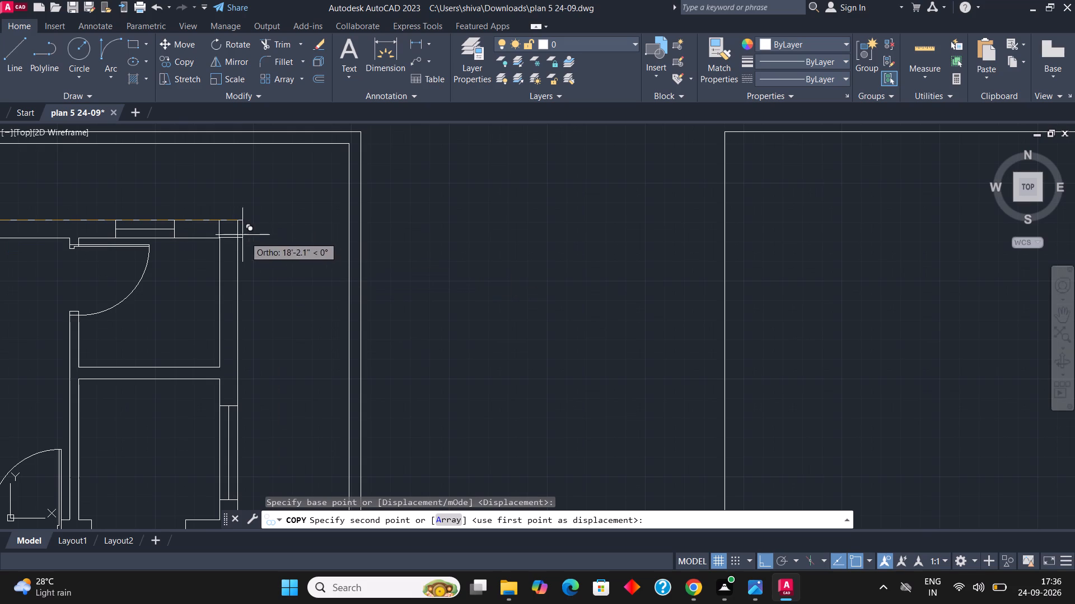
{"action": "left_click", "coordinate": [237, 225]}
{"action": "scroll", "coordinate": [320, 159], "scroll_direction": "down", "scroll_amount": 4}
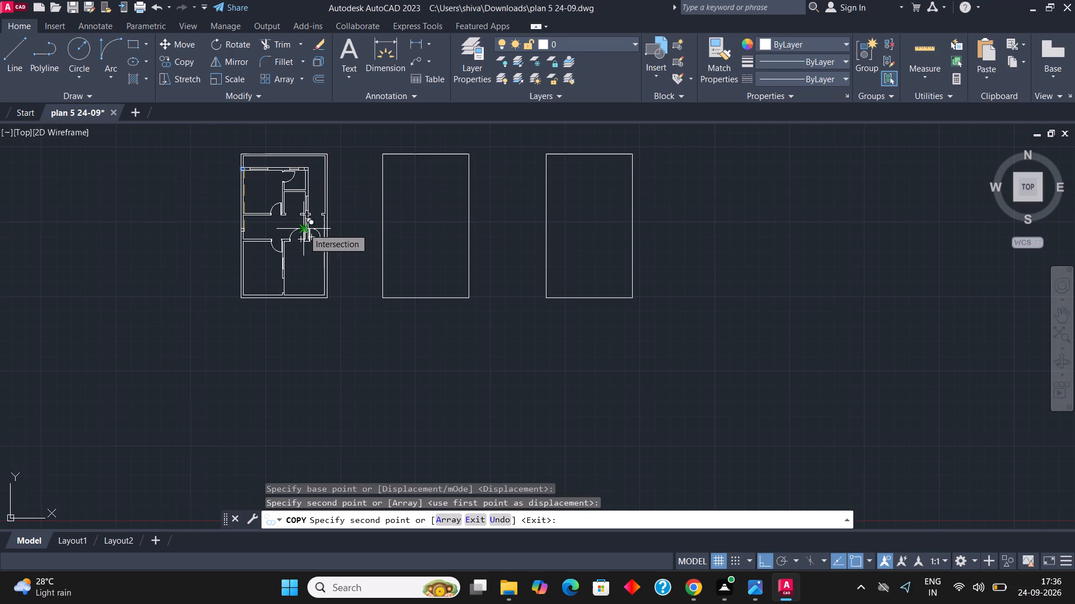
{"action": "scroll", "coordinate": [336, 314], "scroll_direction": "up", "scroll_amount": 1}
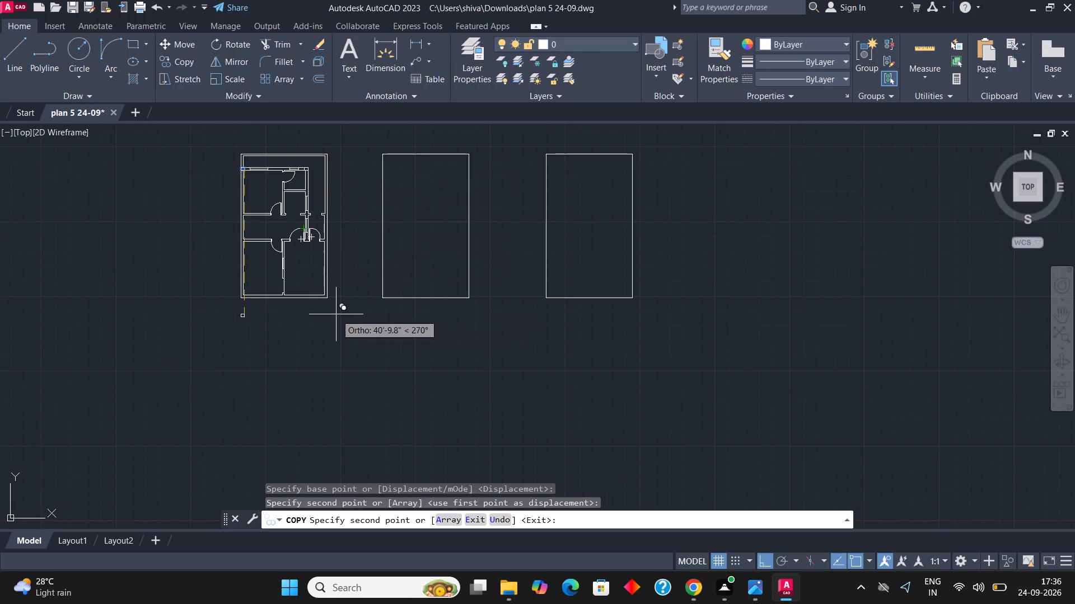
{"action": "scroll", "coordinate": [336, 314], "scroll_direction": "up", "scroll_amount": 1}
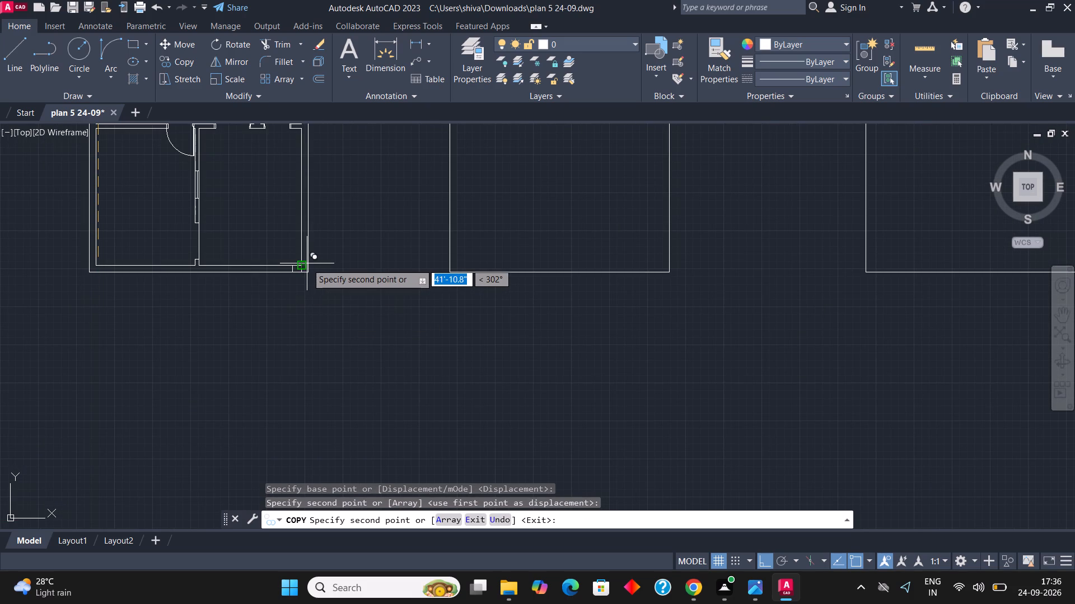
{"action": "scroll", "coordinate": [325, 272], "scroll_direction": "down", "scroll_amount": 3}
{"action": "key", "text": "Escape"}
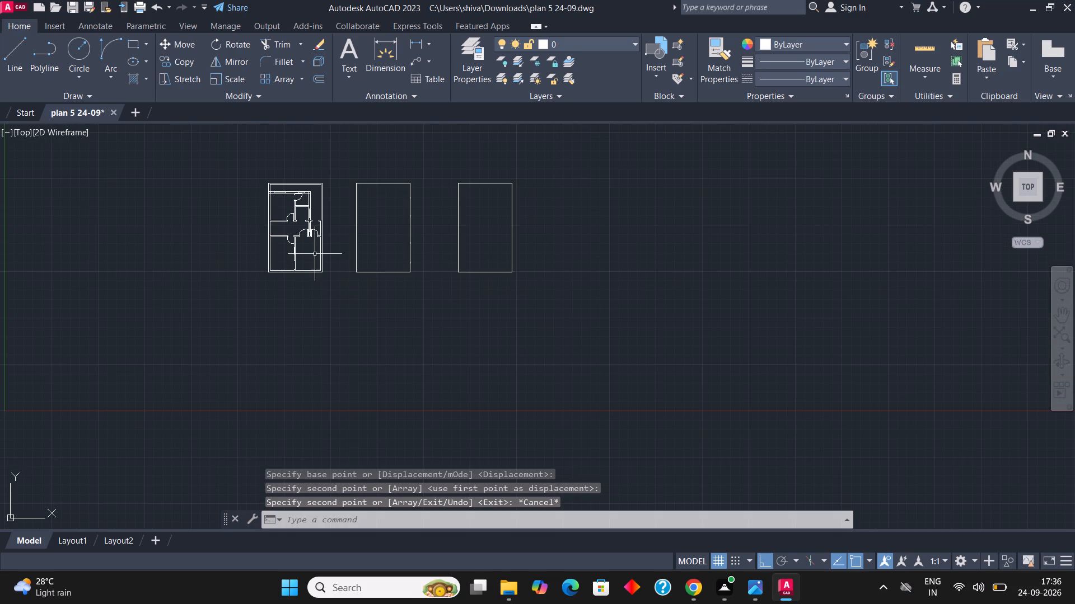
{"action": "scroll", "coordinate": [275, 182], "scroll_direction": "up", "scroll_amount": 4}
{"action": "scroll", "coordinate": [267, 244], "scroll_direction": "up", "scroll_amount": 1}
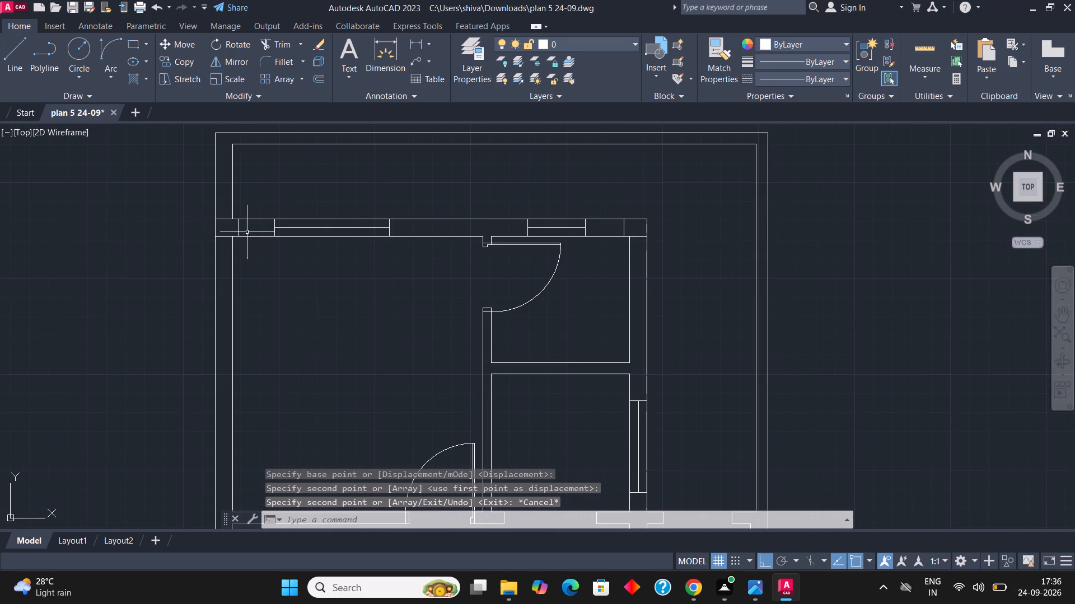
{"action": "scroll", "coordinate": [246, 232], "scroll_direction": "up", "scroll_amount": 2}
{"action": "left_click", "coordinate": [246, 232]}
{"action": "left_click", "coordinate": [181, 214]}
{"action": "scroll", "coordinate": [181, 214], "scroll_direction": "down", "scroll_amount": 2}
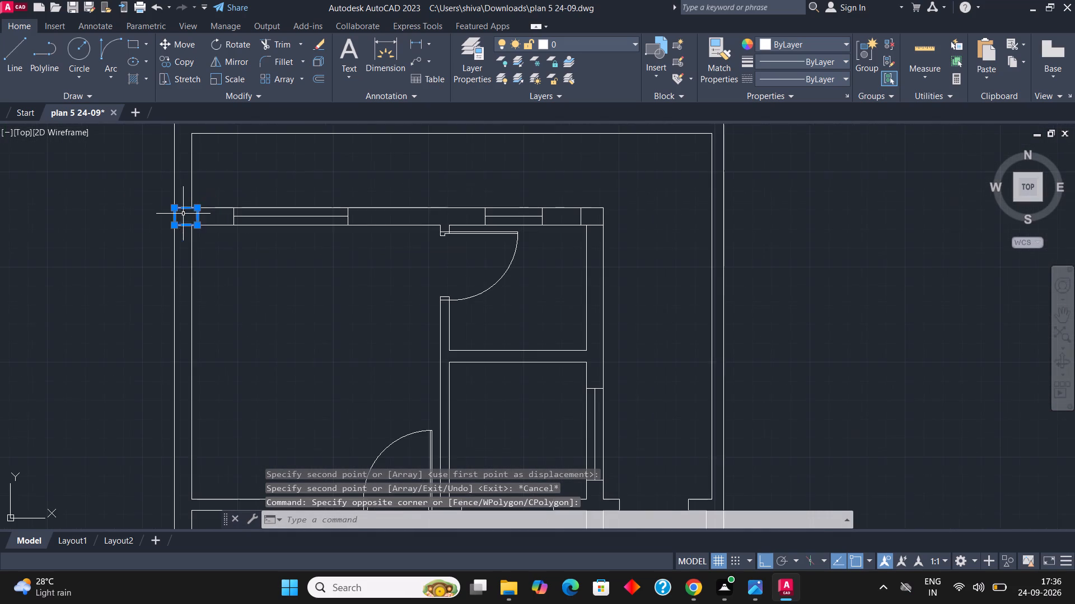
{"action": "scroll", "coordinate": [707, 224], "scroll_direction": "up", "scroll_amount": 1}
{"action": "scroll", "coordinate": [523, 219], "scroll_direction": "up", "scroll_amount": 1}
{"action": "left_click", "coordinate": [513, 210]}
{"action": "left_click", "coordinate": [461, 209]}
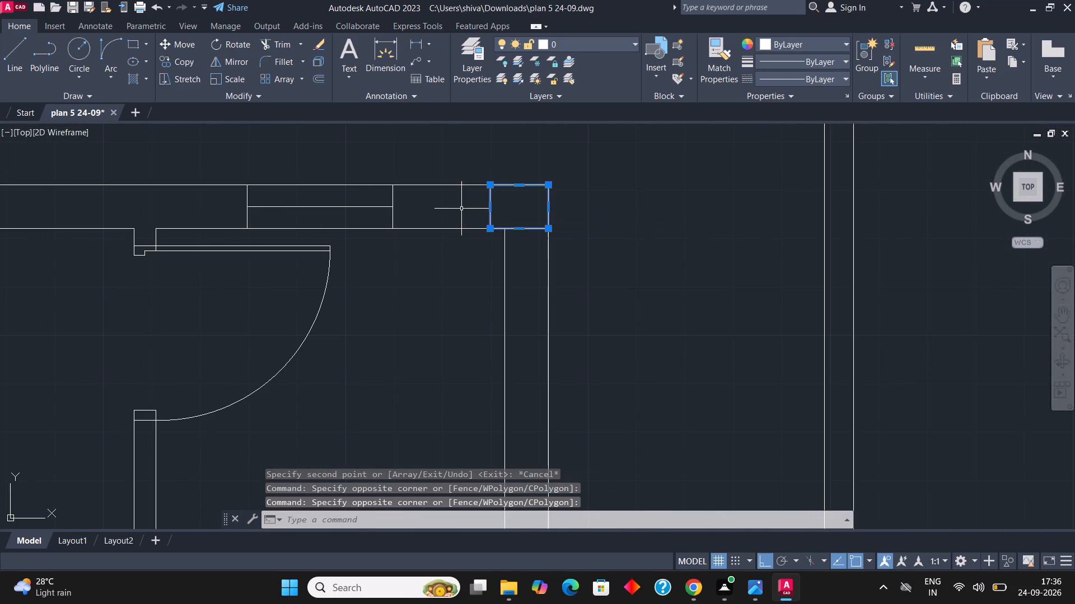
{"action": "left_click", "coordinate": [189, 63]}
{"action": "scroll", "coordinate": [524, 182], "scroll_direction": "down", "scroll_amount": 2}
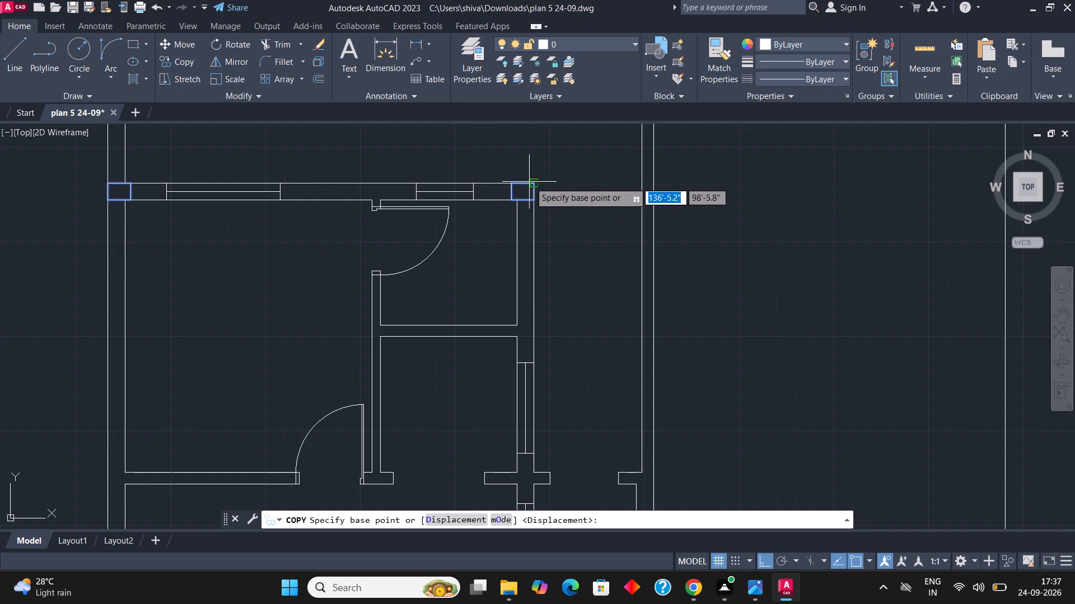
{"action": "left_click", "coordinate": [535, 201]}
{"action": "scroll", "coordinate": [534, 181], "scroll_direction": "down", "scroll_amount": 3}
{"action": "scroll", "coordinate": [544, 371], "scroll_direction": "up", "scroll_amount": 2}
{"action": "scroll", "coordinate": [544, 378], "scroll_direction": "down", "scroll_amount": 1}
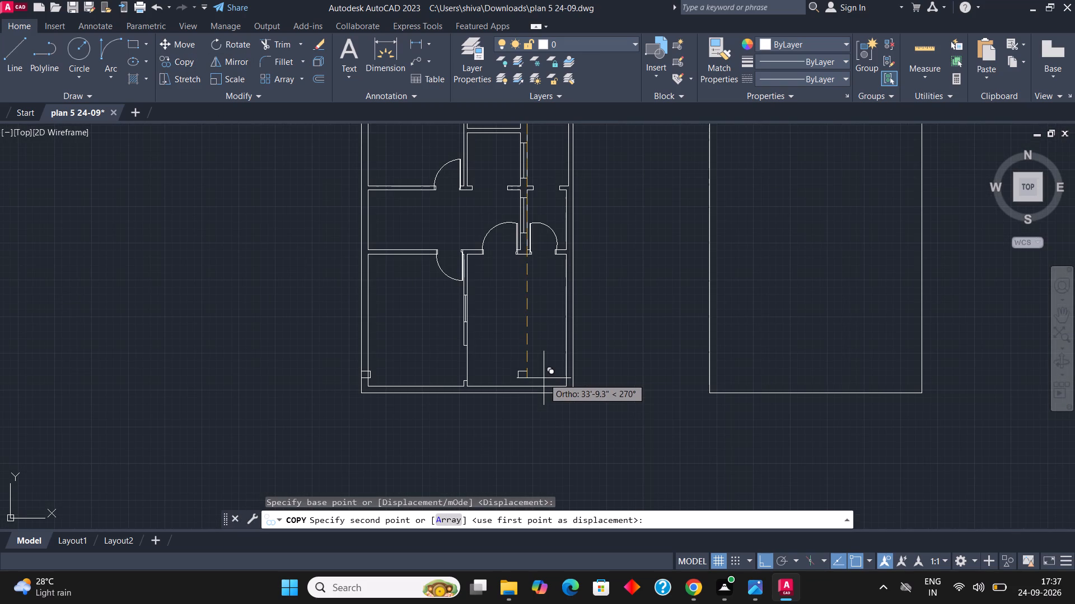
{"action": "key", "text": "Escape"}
Draw a column rectangle 9" wide and 1.2' deep on the bottom outer wall line, starting in line with the left wall's inner face.
{"action": "scroll", "coordinate": [326, 384], "scroll_direction": "up", "scroll_amount": 3}
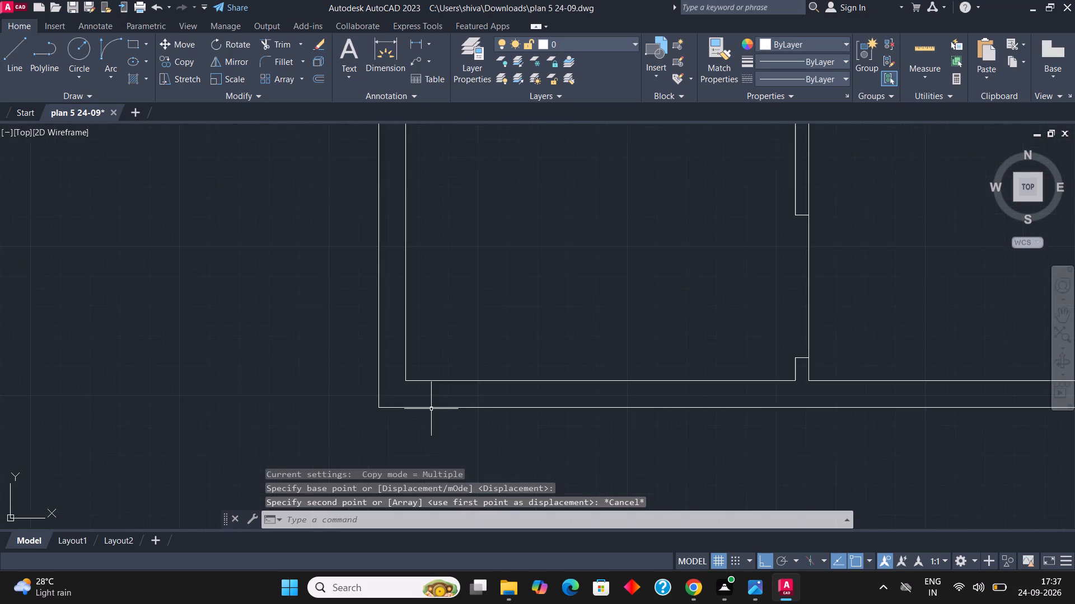
{"action": "scroll", "coordinate": [408, 404], "scroll_direction": "up", "scroll_amount": 1}
{"action": "key", "text": "Escape"}
{"action": "key", "text": "Escape"}
{"action": "key", "text": "r"}
{"action": "type", "text": "ec"}
{"action": "key", "text": "Return"}
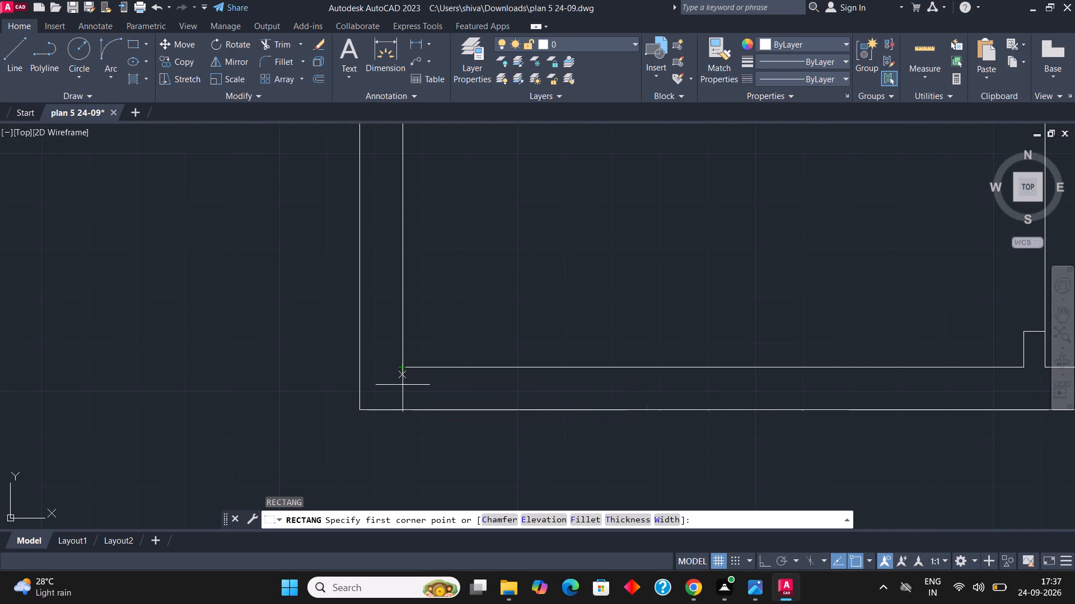
{"action": "left_click", "coordinate": [404, 408]}
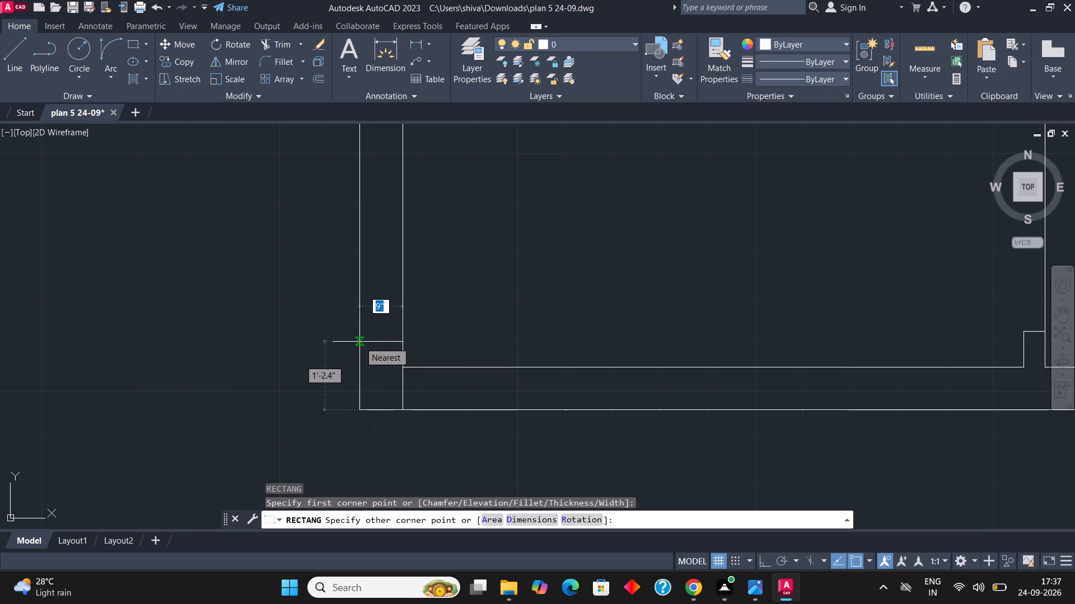
{"action": "key", "text": "9"}
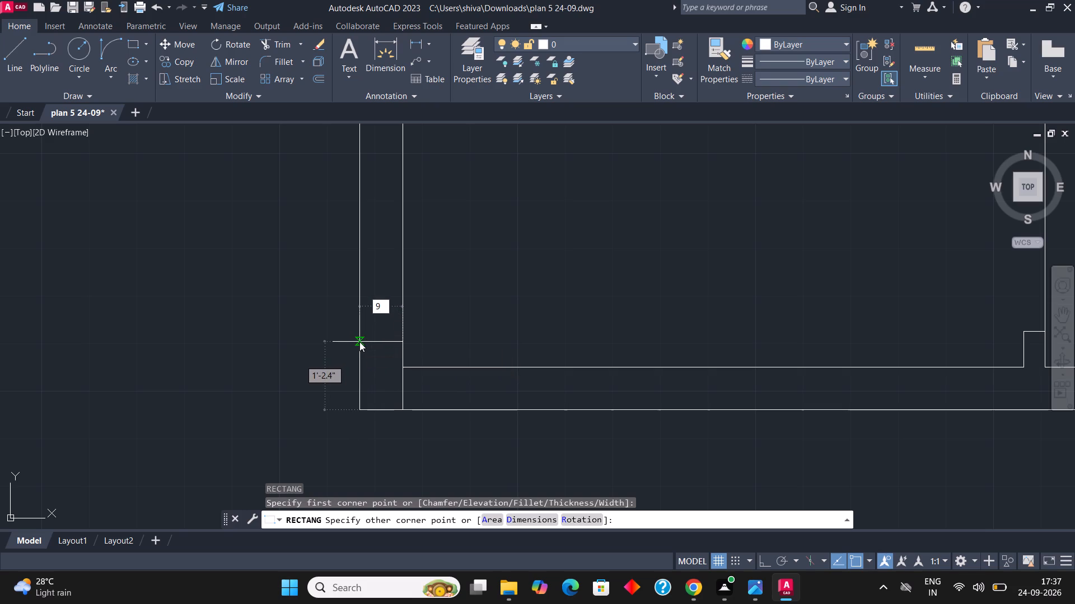
{"action": "key", "text": "shift+quotedbl"}
{"action": "key", "text": "comma"}
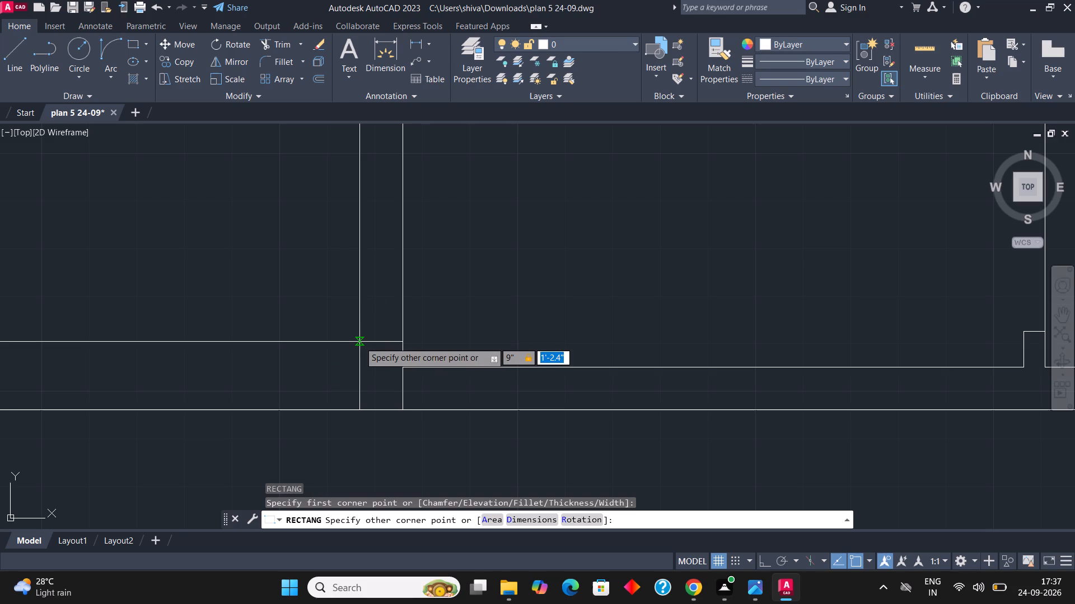
{"action": "key", "text": "1"}
{"action": "type", "text": ".2'"}
{"action": "key", "text": "Return"}
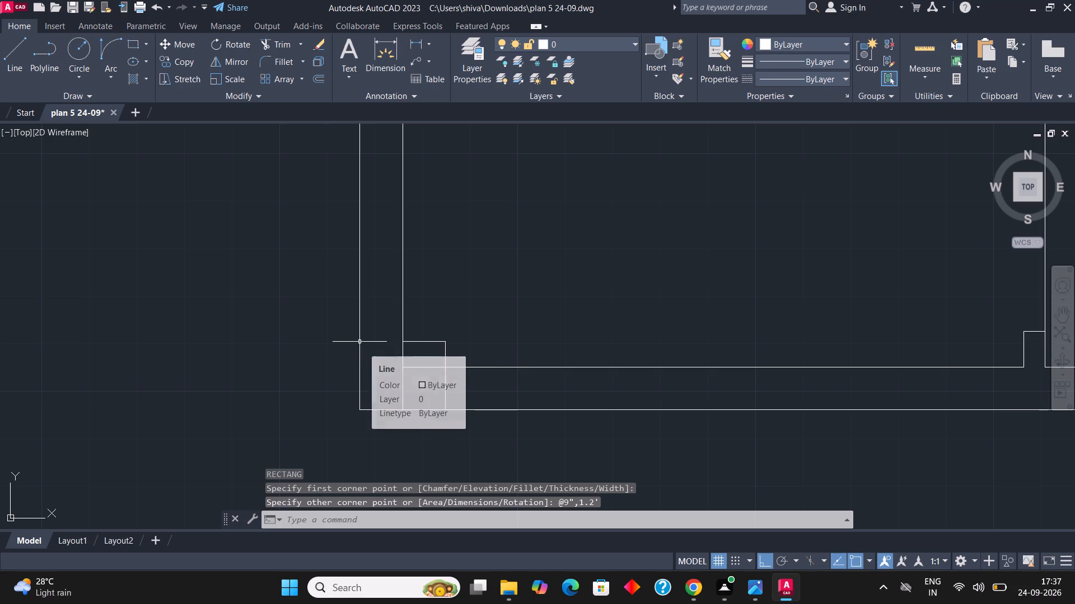
Move the new column rectangle horizontally by its lower-left corner onto the plan's bottom-left outer corner.
{"action": "scroll", "coordinate": [451, 332], "scroll_direction": "up", "scroll_amount": 1}
{"action": "left_click", "coordinate": [456, 367]}
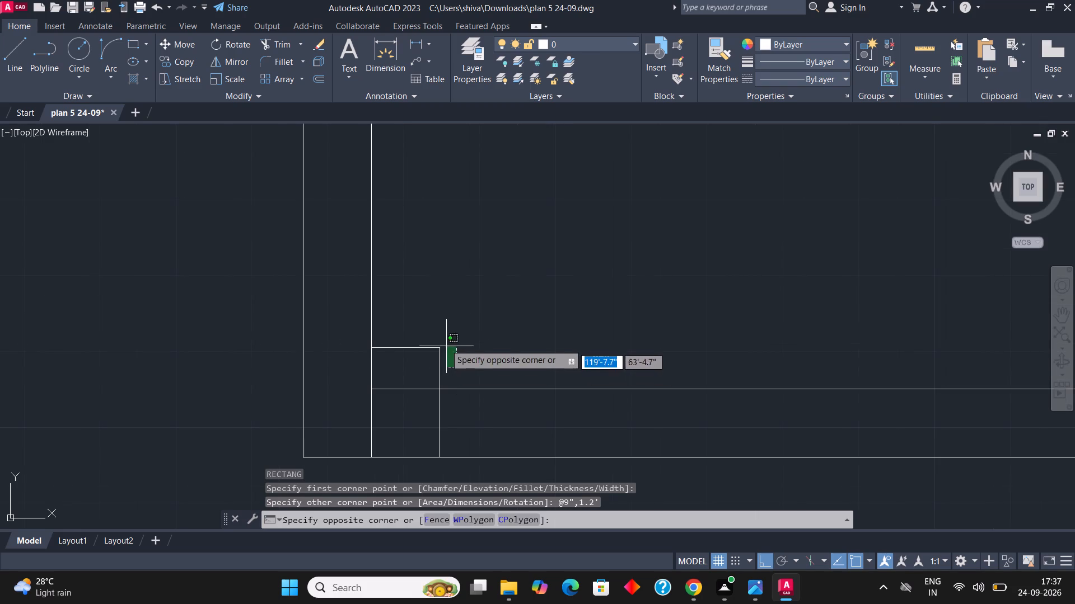
{"action": "left_click", "coordinate": [438, 333]}
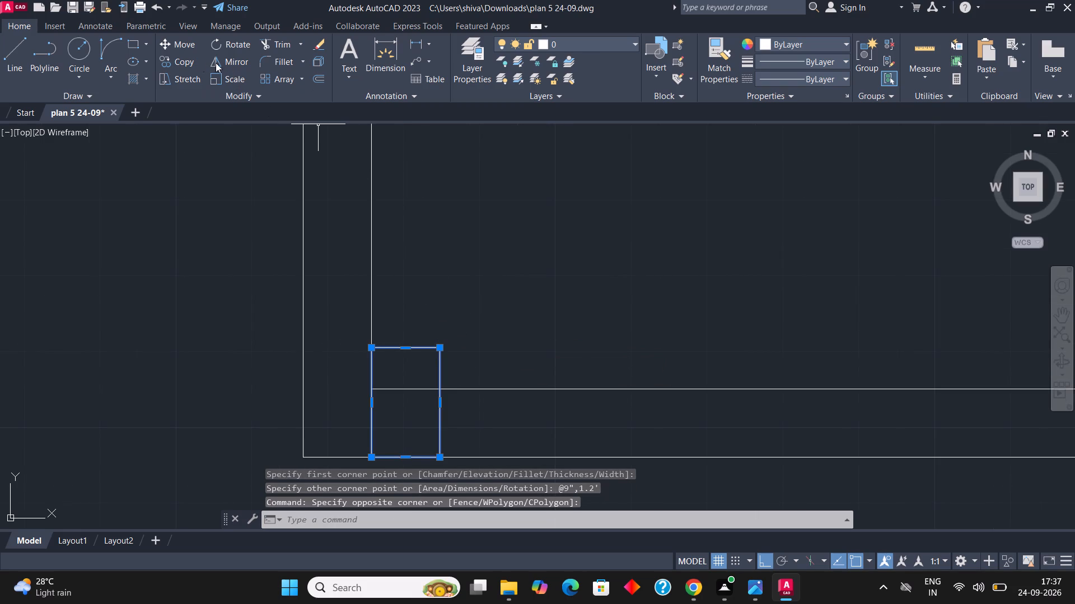
{"action": "left_click", "coordinate": [193, 43]}
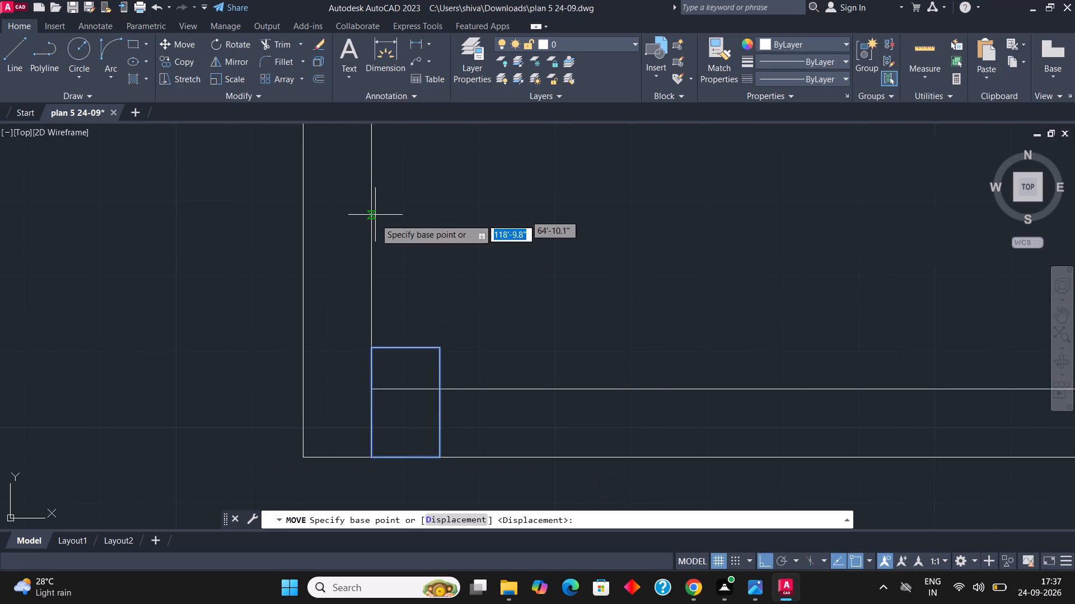
{"action": "left_click", "coordinate": [370, 457]}
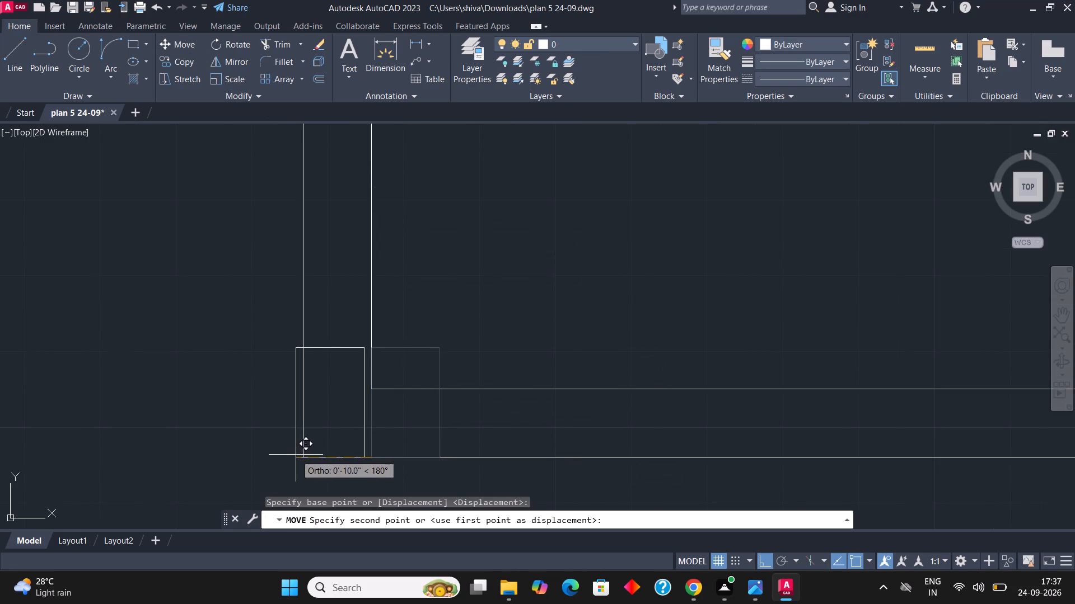
{"action": "left_click", "coordinate": [300, 456]}
Copy the corner column rectangle along the bottom wall to the foot of the partition, aligned with the partition's left face.
{"action": "left_click", "coordinate": [341, 391]}
{"action": "left_click", "coordinate": [340, 323]}
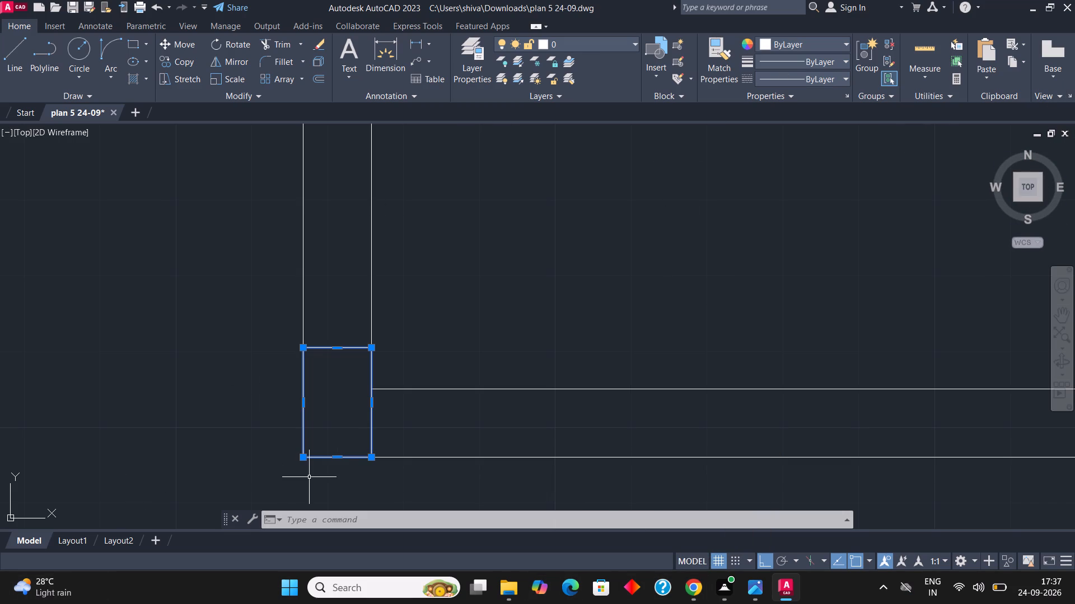
{"action": "scroll", "coordinate": [326, 365], "scroll_direction": "down", "scroll_amount": 2}
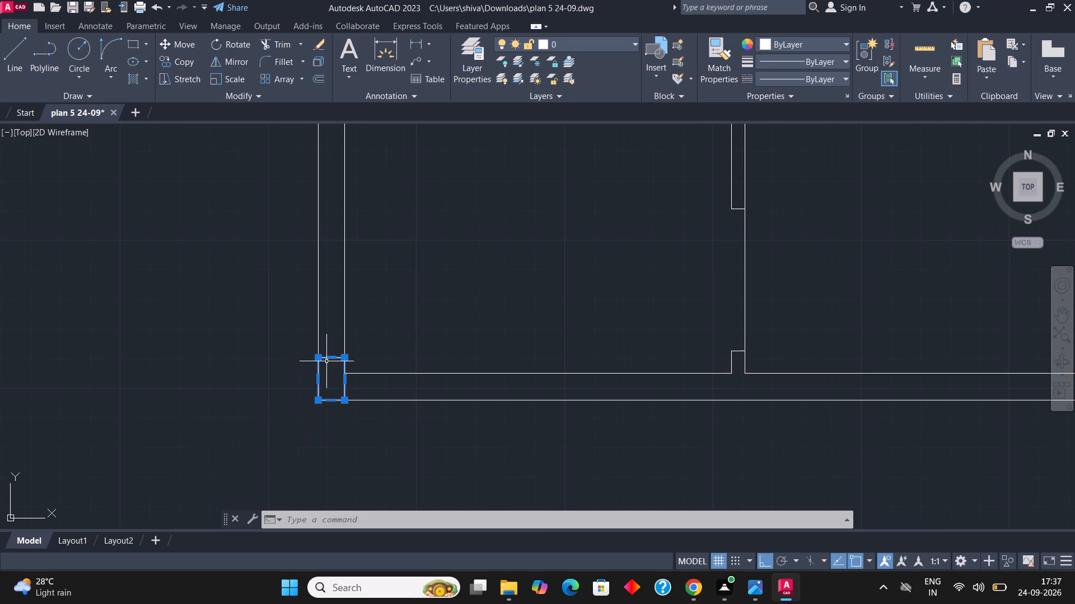
{"action": "scroll", "coordinate": [326, 354], "scroll_direction": "down", "scroll_amount": 1}
{"action": "scroll", "coordinate": [368, 394], "scroll_direction": "up", "scroll_amount": 2}
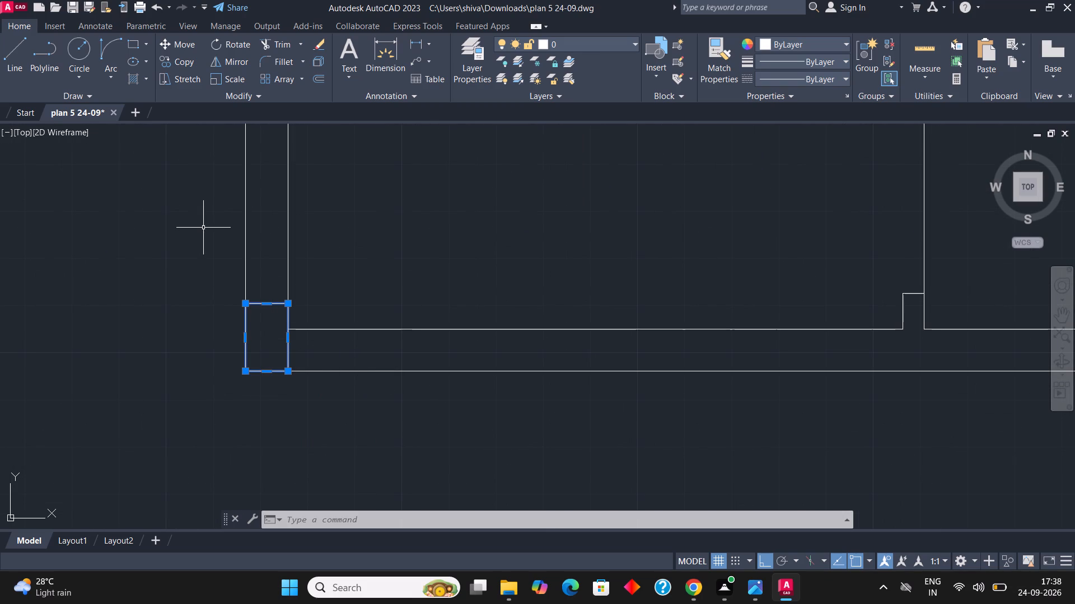
{"action": "scroll", "coordinate": [180, 223], "scroll_direction": "down", "scroll_amount": 1}
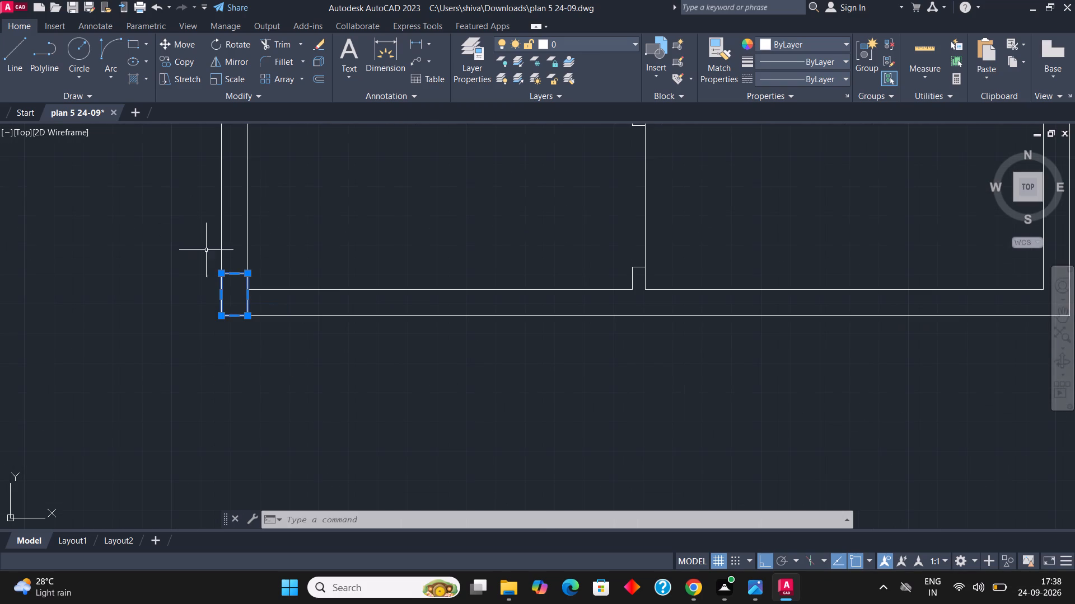
{"action": "scroll", "coordinate": [210, 272], "scroll_direction": "up", "scroll_amount": 1}
{"action": "scroll", "coordinate": [289, 315], "scroll_direction": "up", "scroll_amount": 1}
{"action": "left_click", "coordinate": [166, 62]}
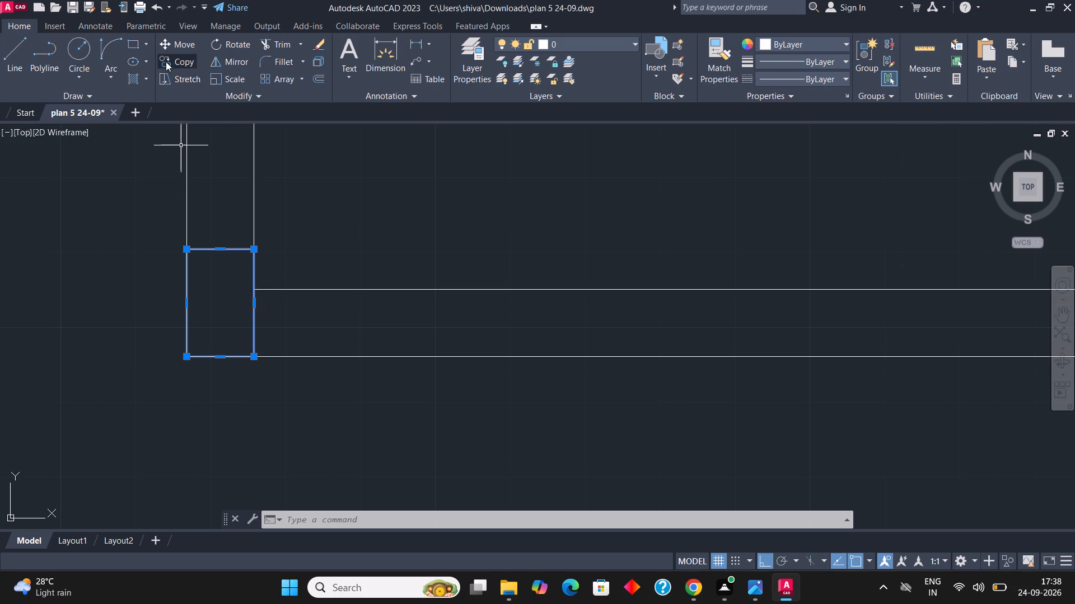
{"action": "left_click", "coordinate": [181, 353]}
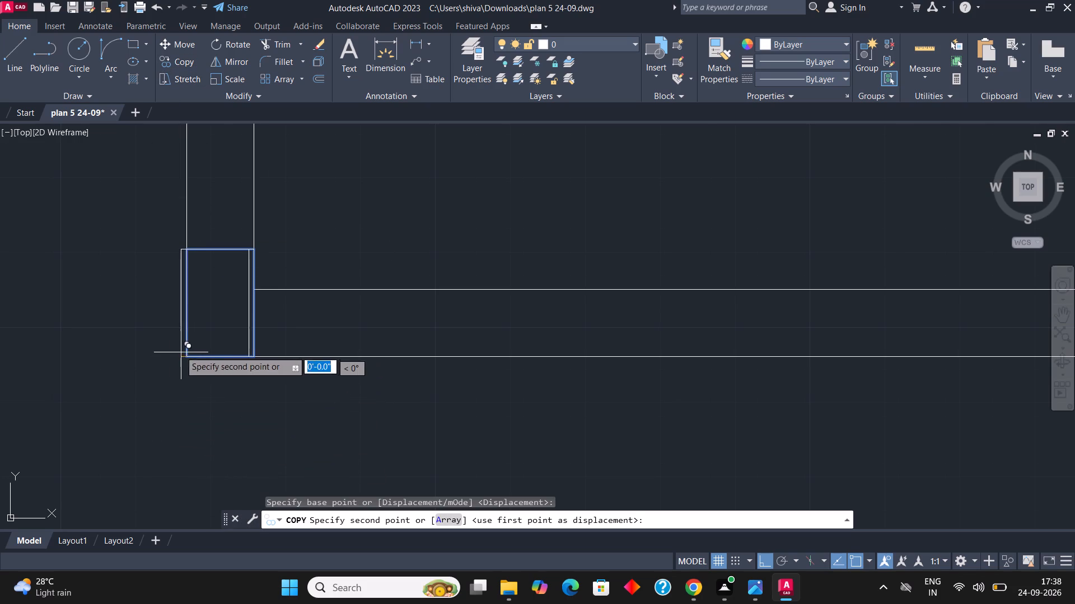
{"action": "scroll", "coordinate": [160, 352], "scroll_direction": "down", "scroll_amount": 2}
{"action": "scroll", "coordinate": [603, 330], "scroll_direction": "up", "scroll_amount": 2}
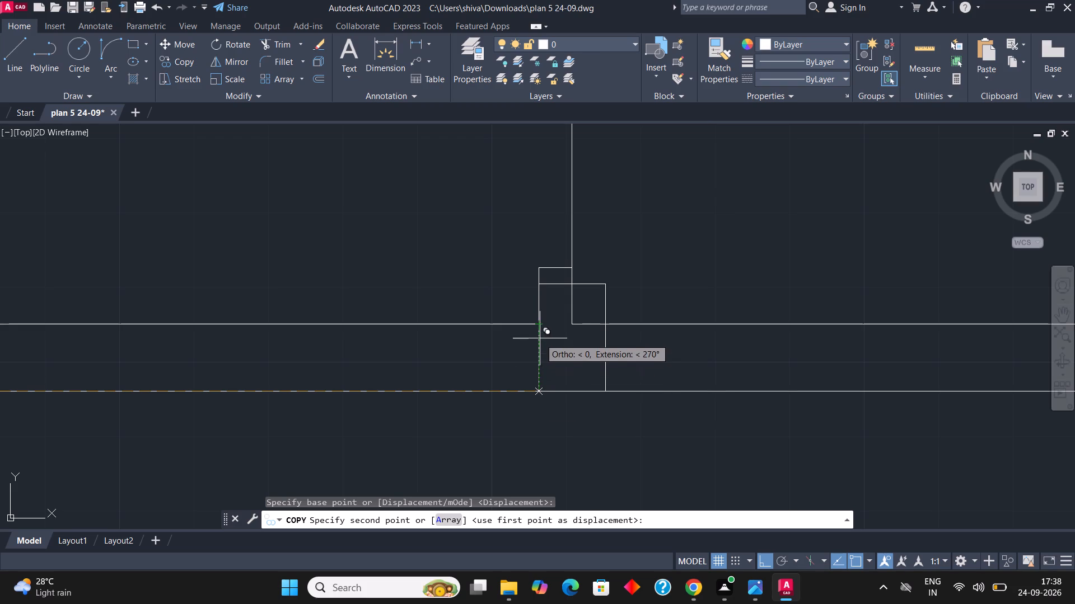
{"action": "left_click", "coordinate": [540, 384]}
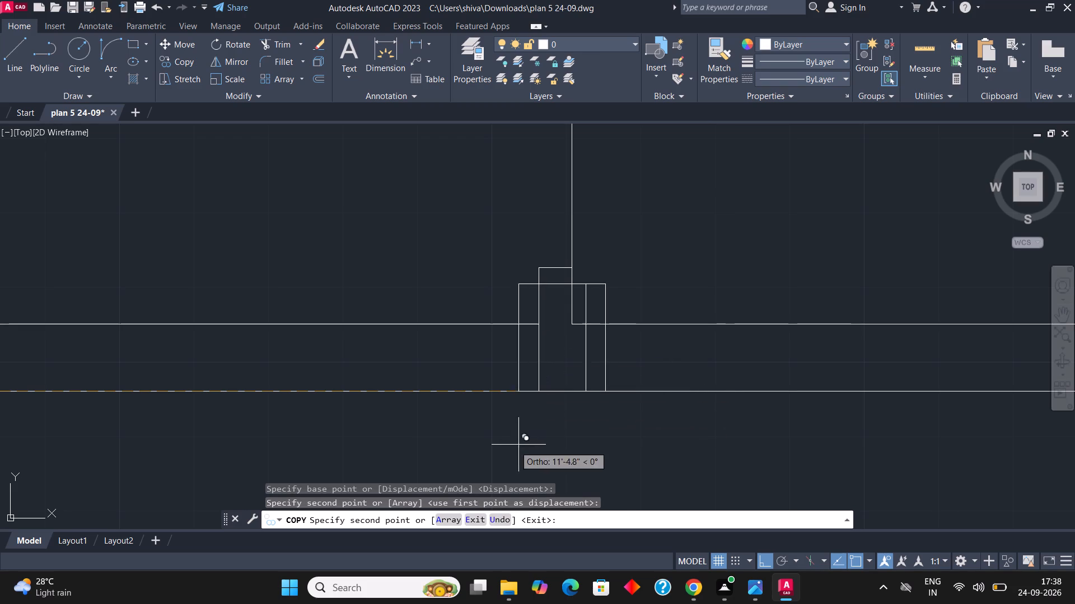
{"action": "scroll", "coordinate": [464, 451], "scroll_direction": "down", "scroll_amount": 2}
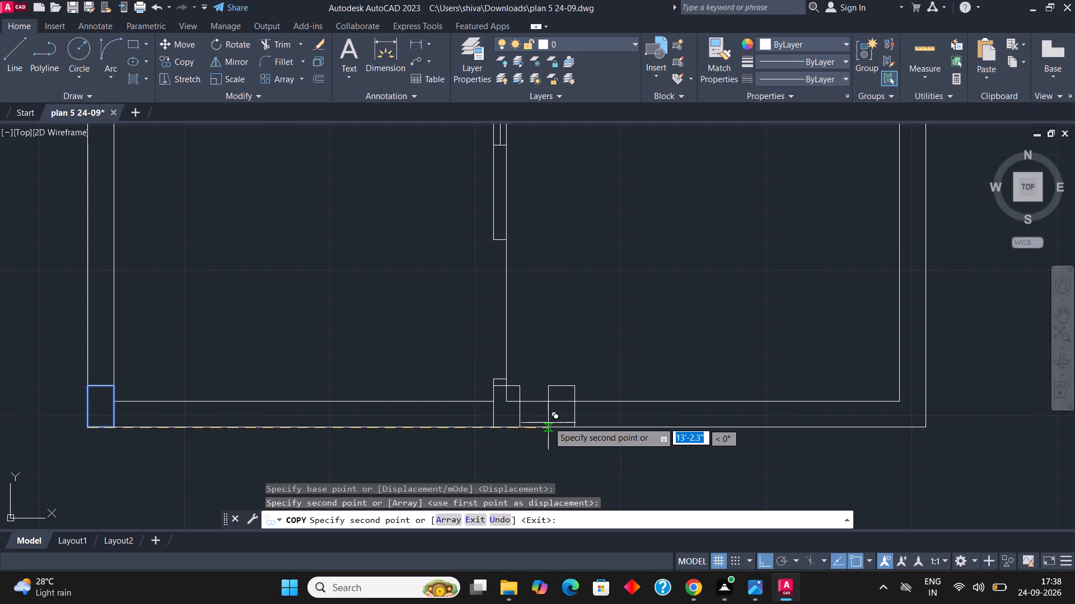
{"action": "scroll", "coordinate": [875, 418], "scroll_direction": "up", "scroll_amount": 2}
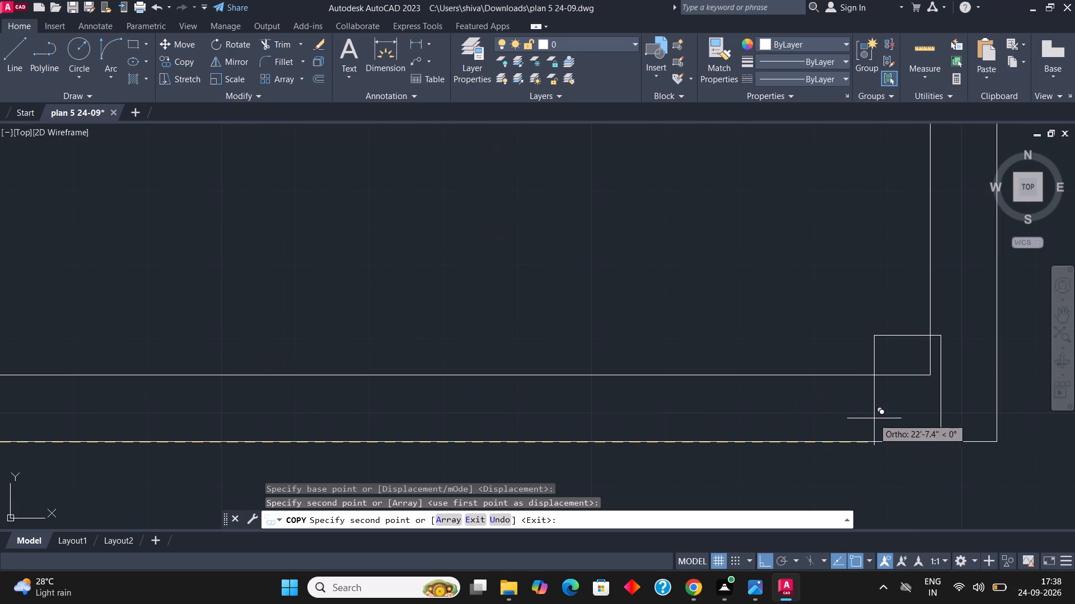
{"action": "key", "text": "Escape"}
Copy the partition-foot column rectangle by its lower-right corner to the plan's bottom-right outer corner.
{"action": "scroll", "coordinate": [413, 430], "scroll_direction": "down", "scroll_amount": 2}
{"action": "scroll", "coordinate": [269, 427], "scroll_direction": "up", "scroll_amount": 2}
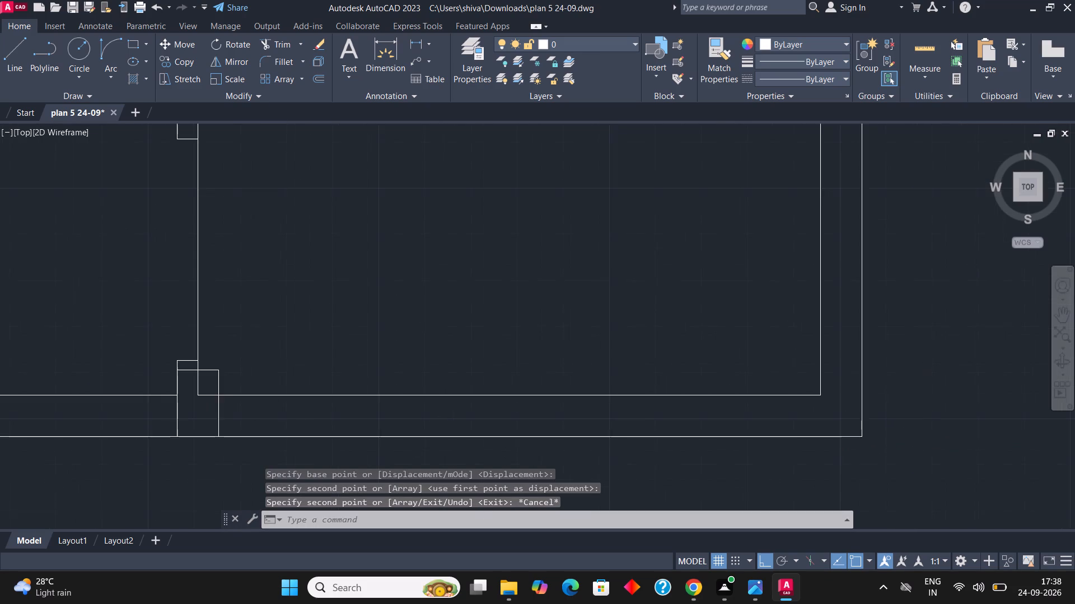
{"action": "left_click", "coordinate": [233, 413]}
{"action": "left_click", "coordinate": [160, 417]}
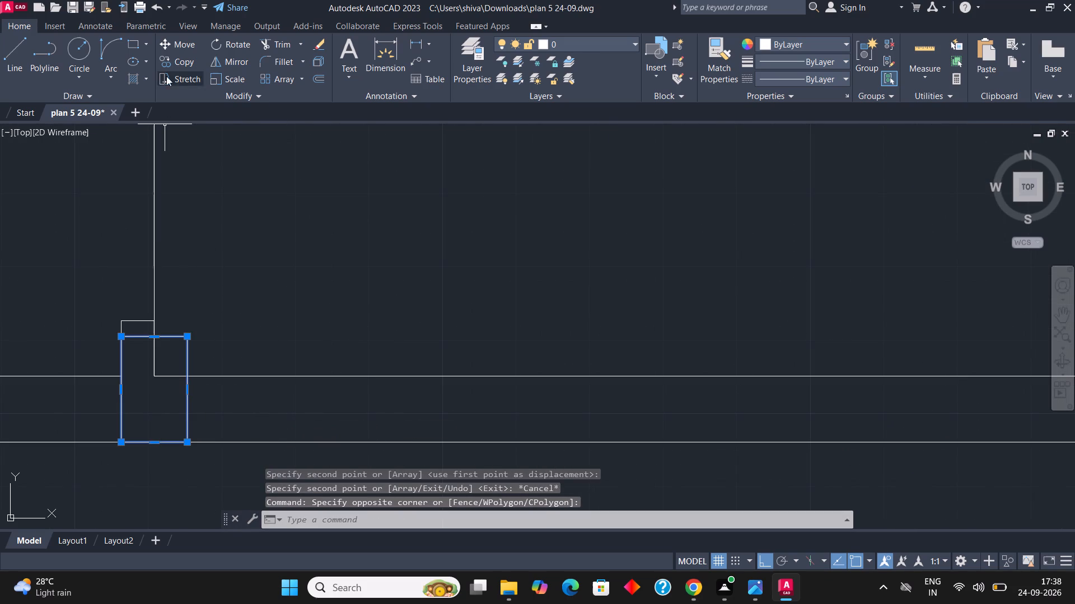
{"action": "left_click", "coordinate": [180, 65]}
{"action": "left_click", "coordinate": [190, 442]}
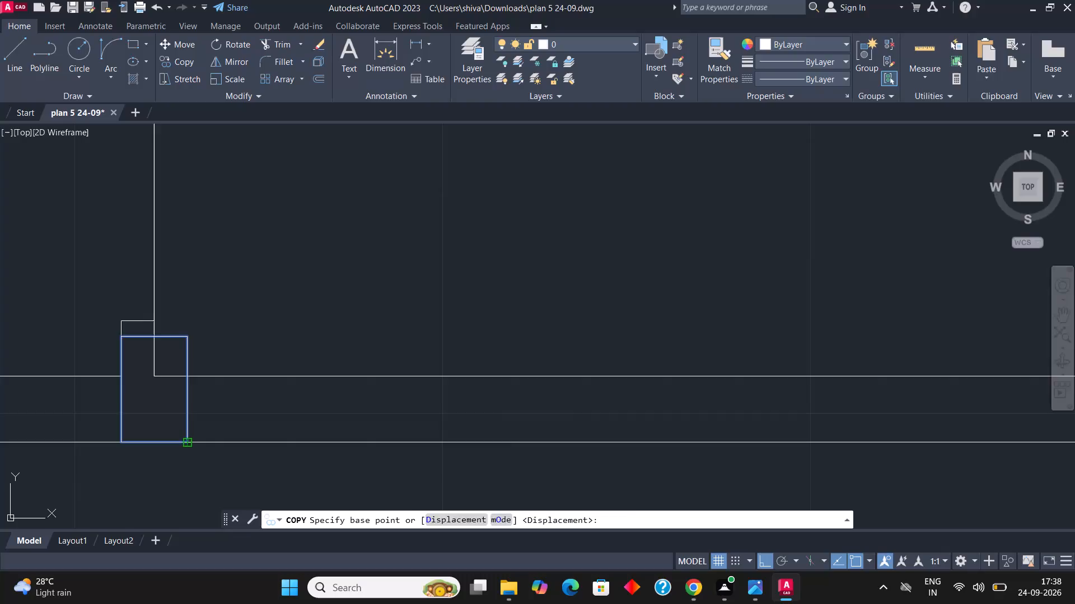
{"action": "scroll", "coordinate": [131, 431], "scroll_direction": "down", "scroll_amount": 2}
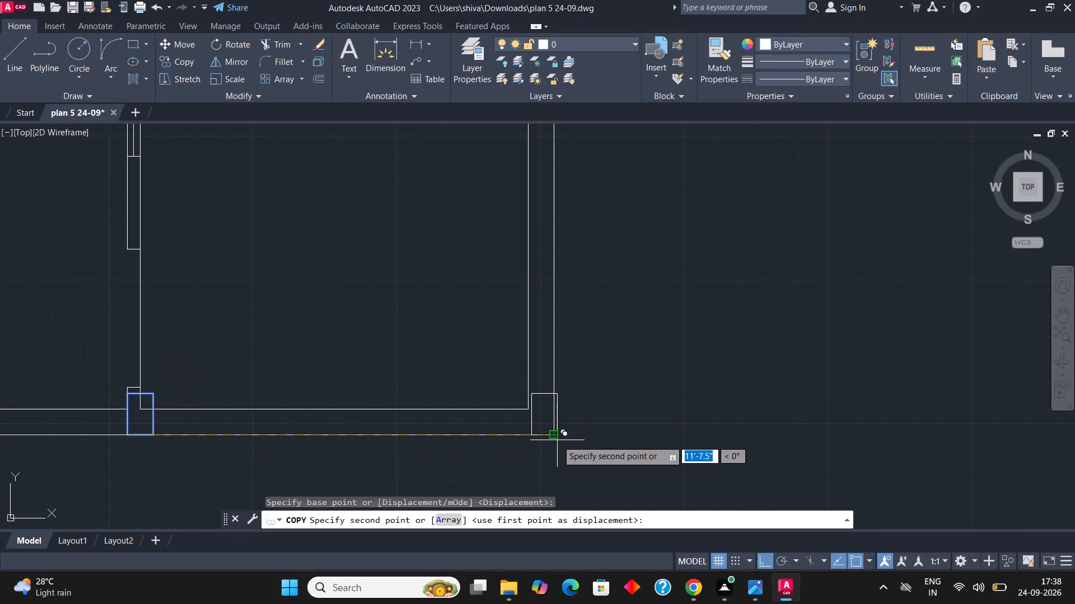
{"action": "left_click", "coordinate": [554, 440]}
{"action": "key", "text": "Escape"}
{"action": "scroll", "coordinate": [540, 467], "scroll_direction": "down", "scroll_amount": 2}
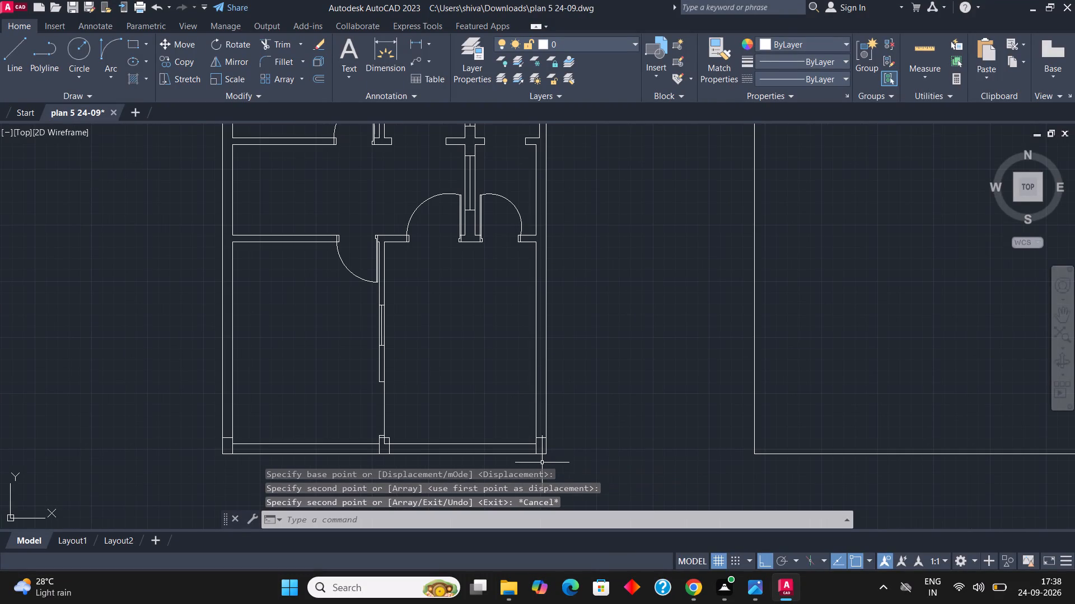
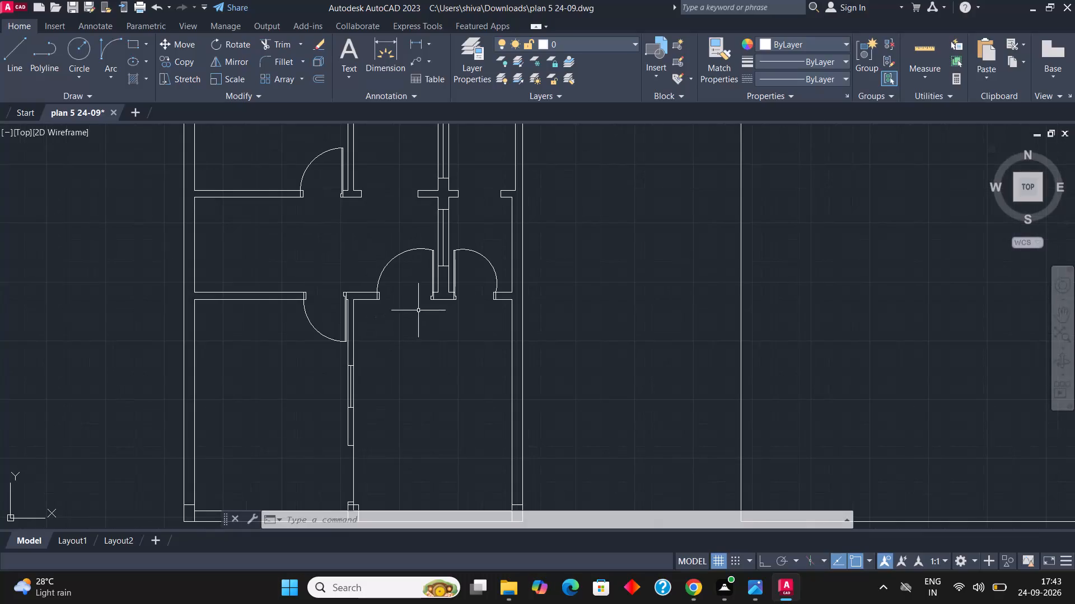
Examine the plan's walls, door openings and partition junctions around the existing bottom columns.
{"action": "scroll", "coordinate": [438, 280], "scroll_direction": "down", "scroll_amount": 1}
{"action": "scroll", "coordinate": [376, 220], "scroll_direction": "up", "scroll_amount": 2}
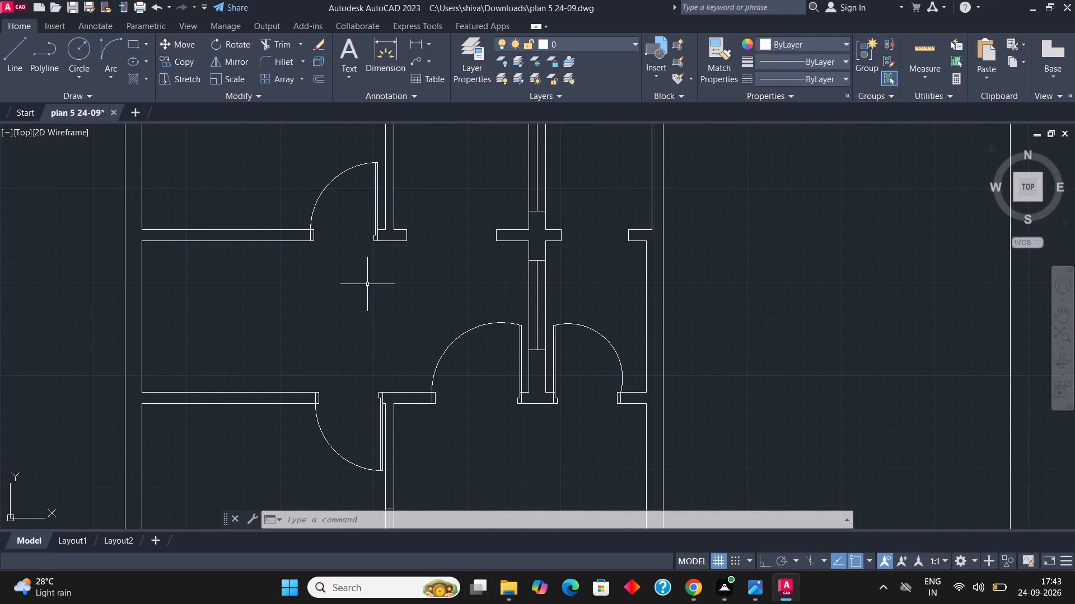
{"action": "scroll", "coordinate": [366, 337], "scroll_direction": "down", "scroll_amount": 2}
{"action": "scroll", "coordinate": [353, 216], "scroll_direction": "up", "scroll_amount": 3}
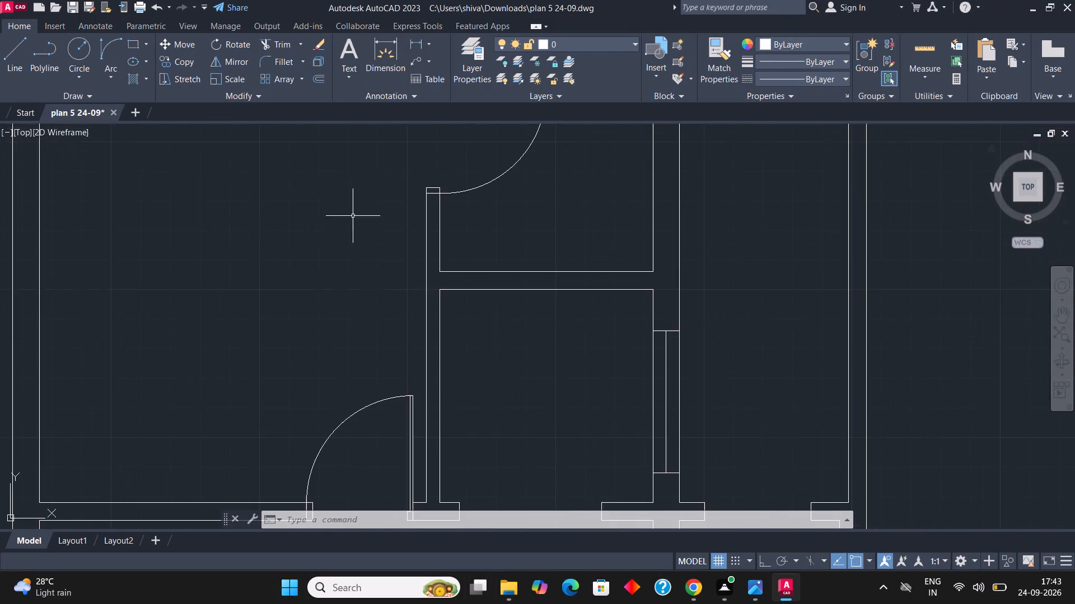
{"action": "scroll", "coordinate": [329, 236], "scroll_direction": "down", "scroll_amount": 2}
{"action": "scroll", "coordinate": [220, 231], "scroll_direction": "up", "scroll_amount": 1}
{"action": "scroll", "coordinate": [220, 231], "scroll_direction": "down", "scroll_amount": 2}
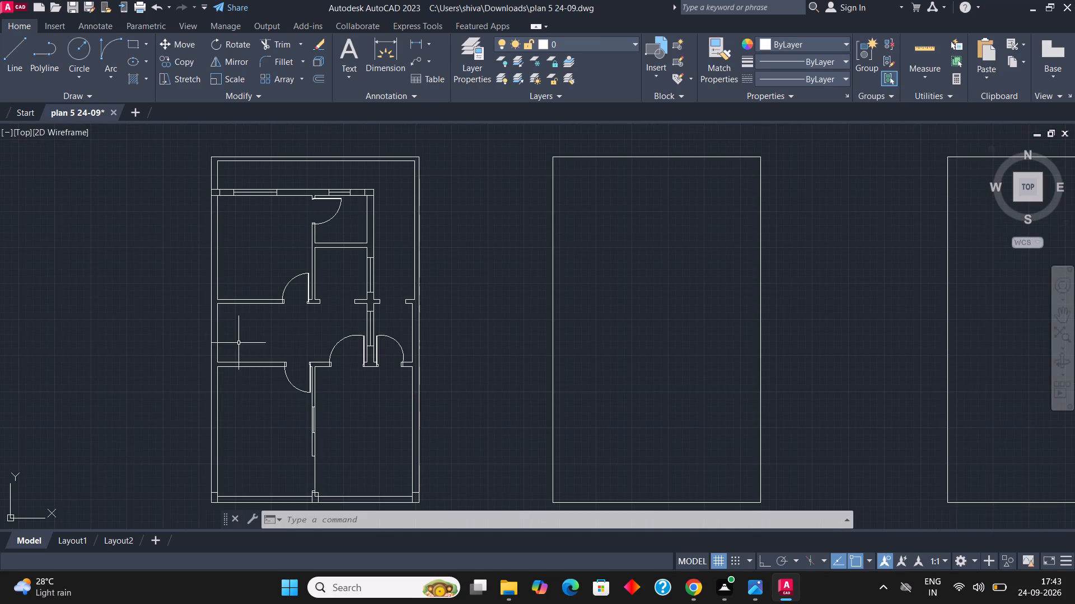
{"action": "scroll", "coordinate": [244, 361], "scroll_direction": "down", "scroll_amount": 2}
{"action": "scroll", "coordinate": [296, 472], "scroll_direction": "up", "scroll_amount": 2}
{"action": "scroll", "coordinate": [237, 327], "scroll_direction": "up", "scroll_amount": 3}
{"action": "scroll", "coordinate": [288, 400], "scroll_direction": "down", "scroll_amount": 5}
{"action": "scroll", "coordinate": [196, 371], "scroll_direction": "up", "scroll_amount": 3}
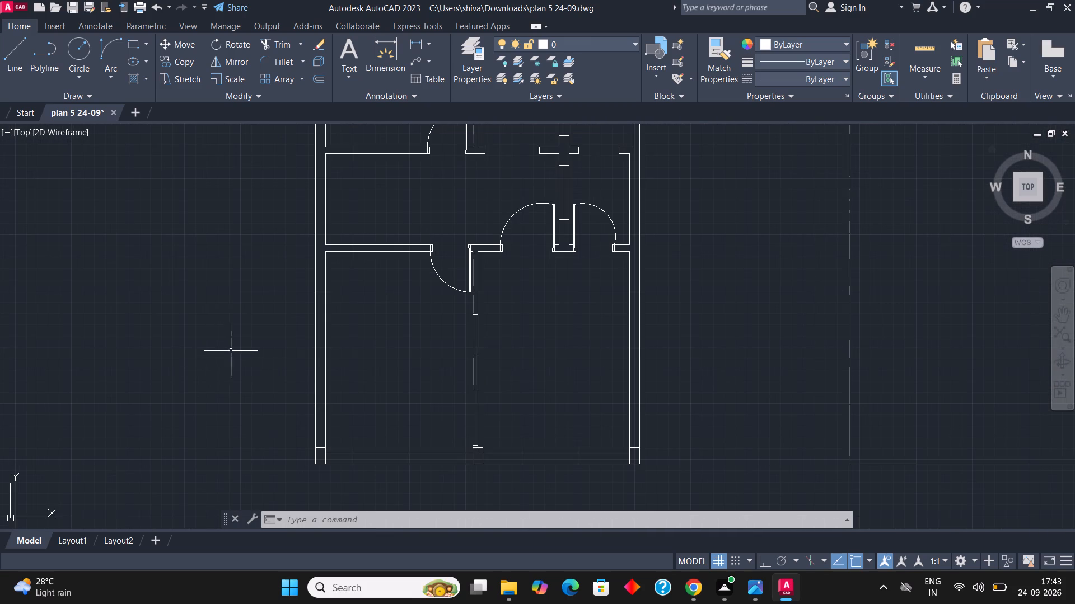
{"action": "scroll", "coordinate": [231, 355], "scroll_direction": "down", "scroll_amount": 1}
{"action": "scroll", "coordinate": [375, 239], "scroll_direction": "up", "scroll_amount": 2}
{"action": "scroll", "coordinate": [372, 252], "scroll_direction": "down", "scroll_amount": 3}
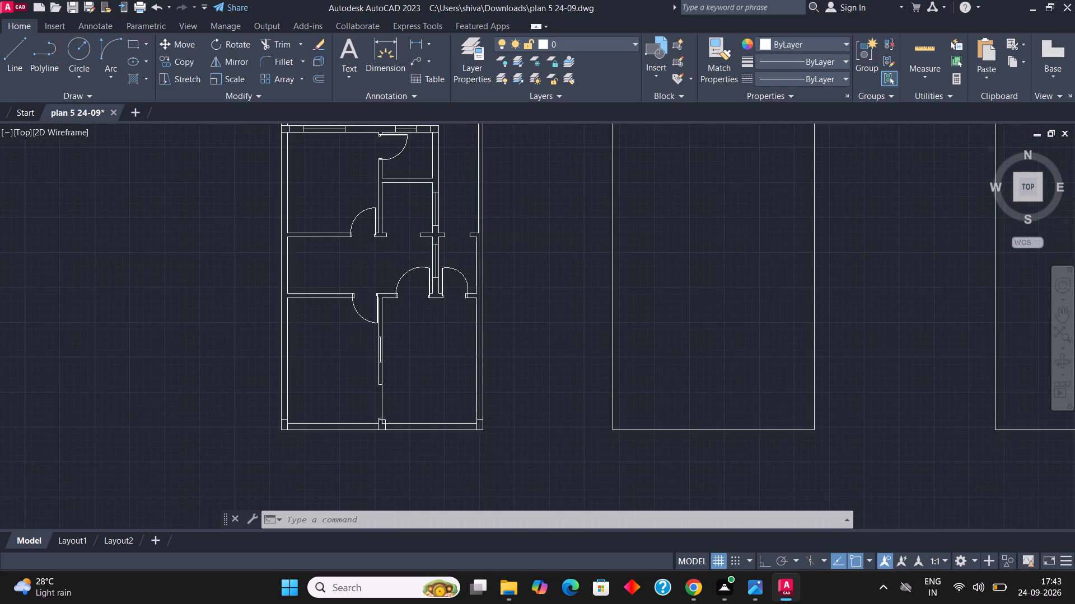
Copy the bottom-left corner column by its lower-left corner up the left outer wall, level with the lower cross partition's bottom face.
{"action": "scroll", "coordinate": [372, 252], "scroll_direction": "up", "scroll_amount": 4}
{"action": "scroll", "coordinate": [407, 186], "scroll_direction": "down", "scroll_amount": 2}
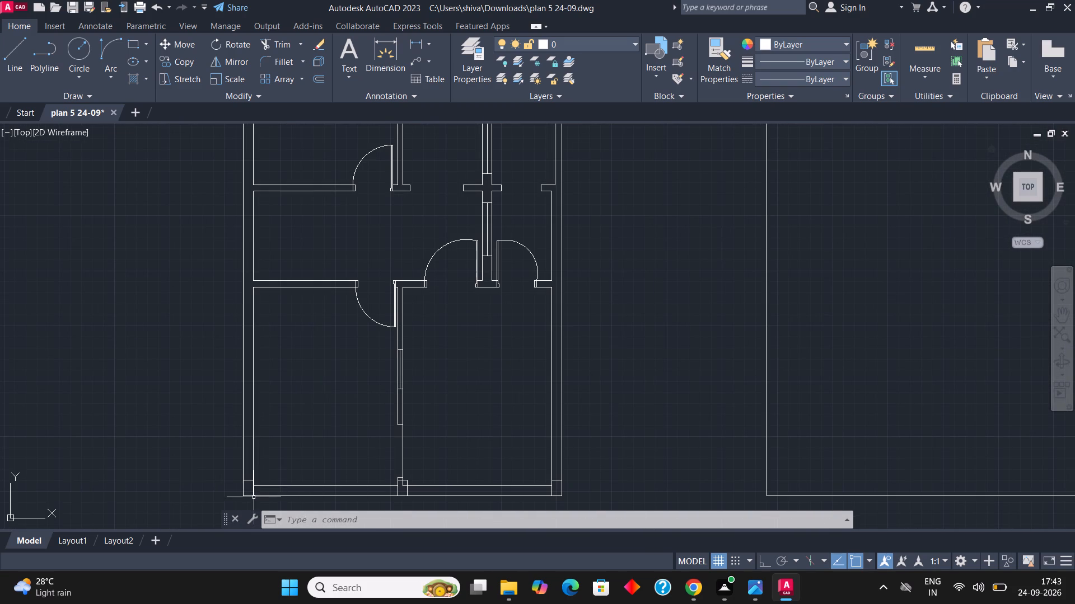
{"action": "scroll", "coordinate": [246, 489], "scroll_direction": "up", "scroll_amount": 4}
{"action": "left_click", "coordinate": [255, 447]}
{"action": "left_click", "coordinate": [252, 426]}
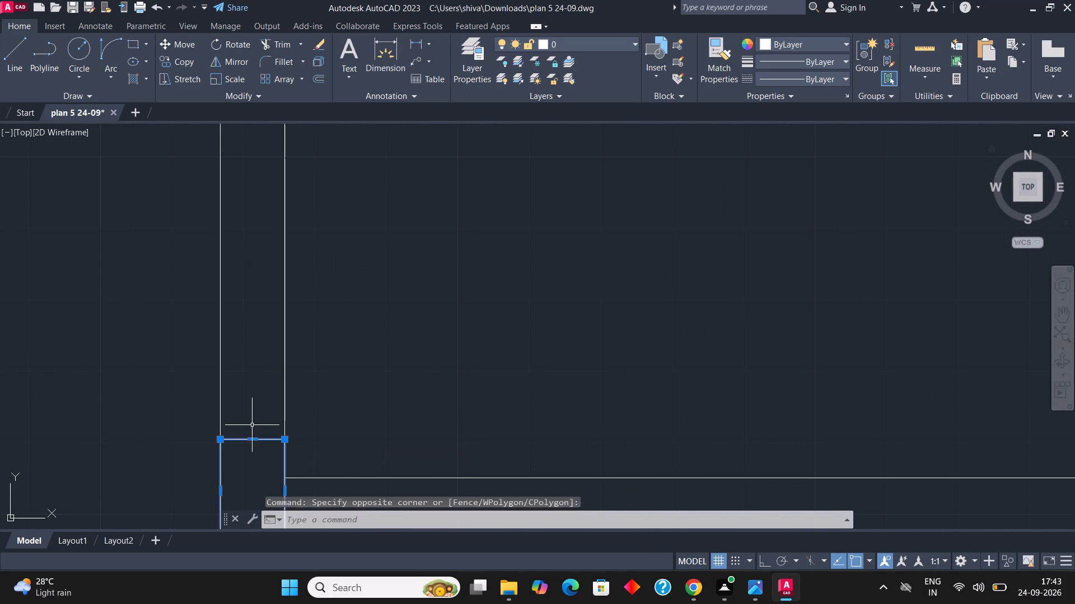
{"action": "scroll", "coordinate": [252, 423], "scroll_direction": "down", "scroll_amount": 5}
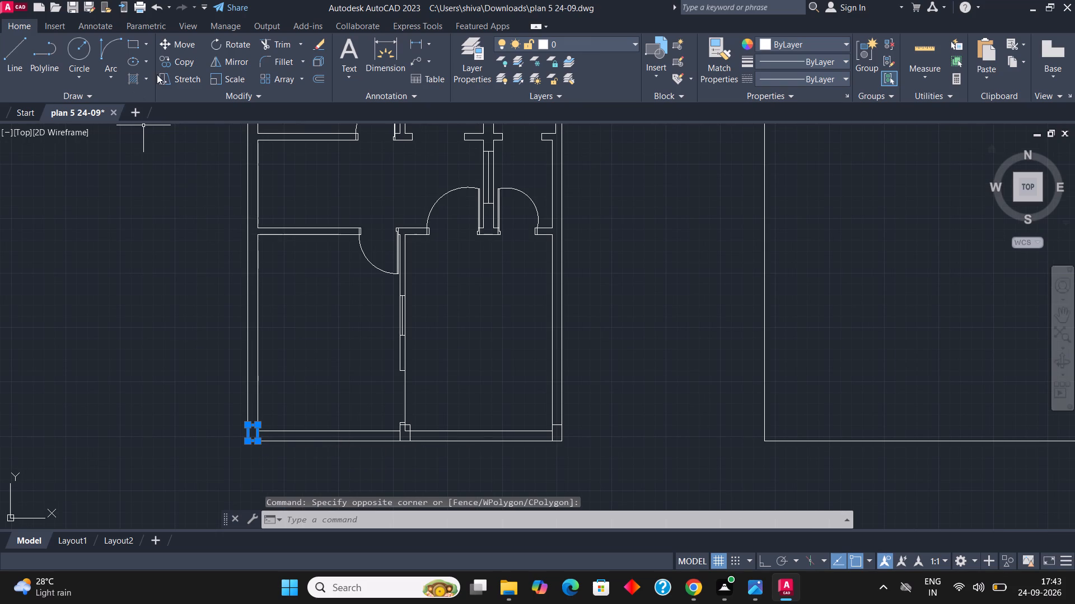
{"action": "left_click_drag", "start_coordinate": [176, 56], "coordinate": [178, 63]}
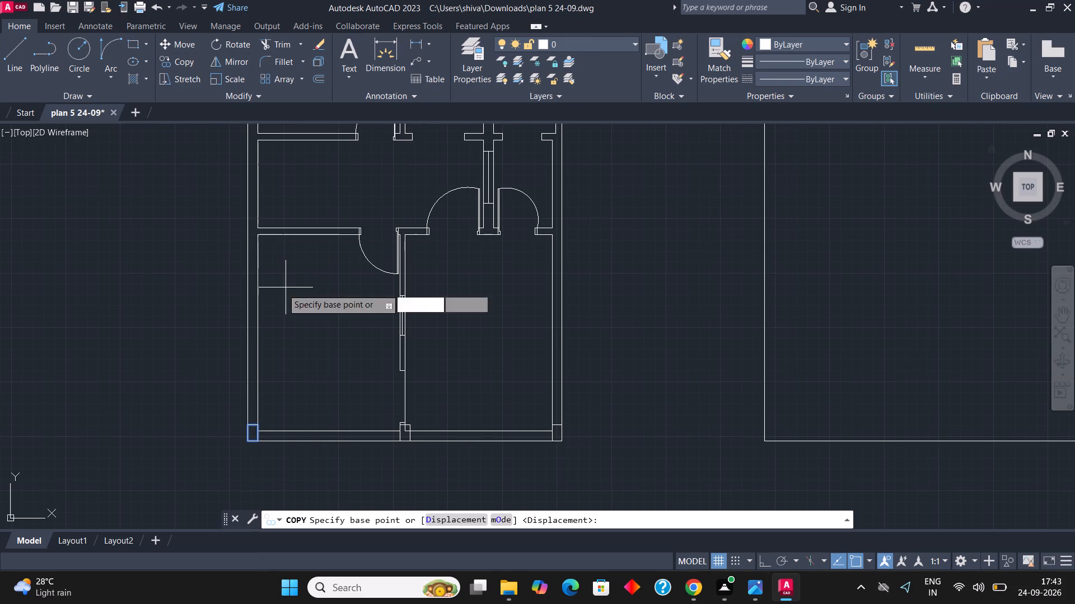
{"action": "scroll", "coordinate": [257, 442], "scroll_direction": "up", "scroll_amount": 2}
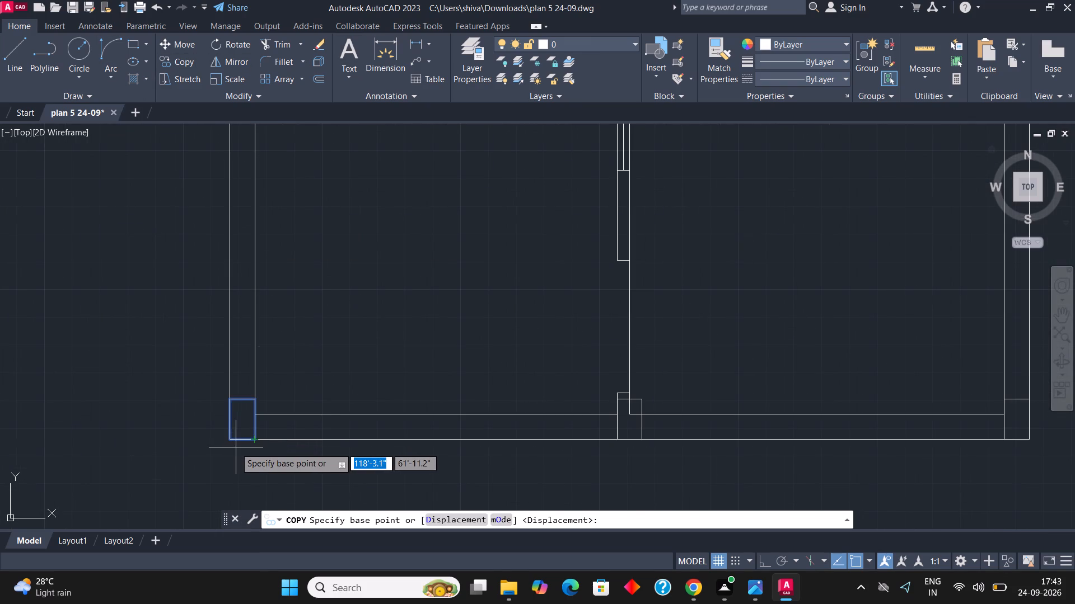
{"action": "left_click", "coordinate": [230, 440]}
{"action": "scroll", "coordinate": [246, 440], "scroll_direction": "down", "scroll_amount": 3}
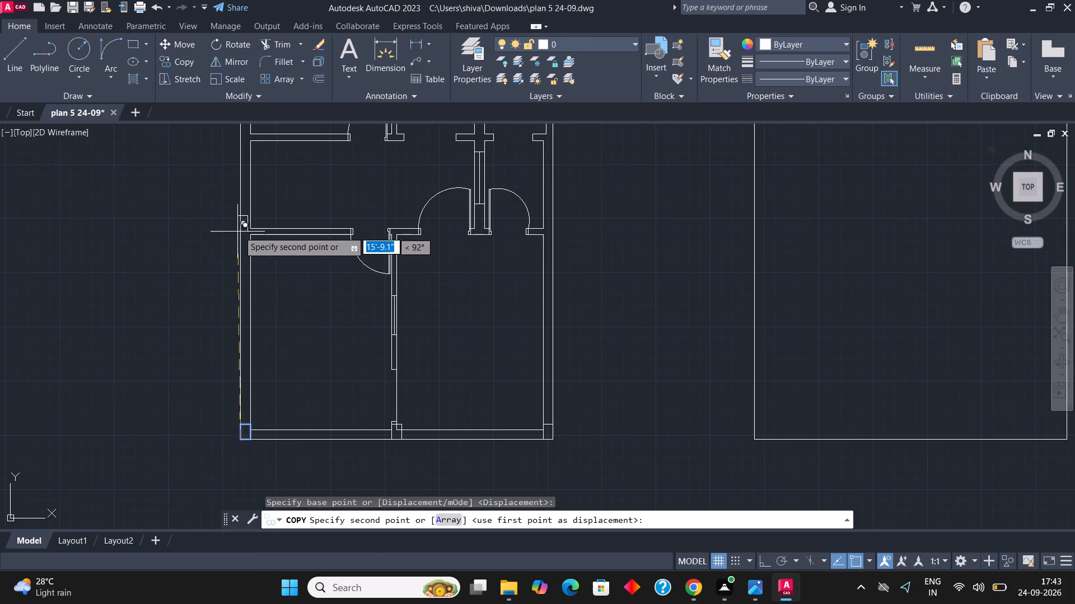
{"action": "scroll", "coordinate": [244, 228], "scroll_direction": "up", "scroll_amount": 4}
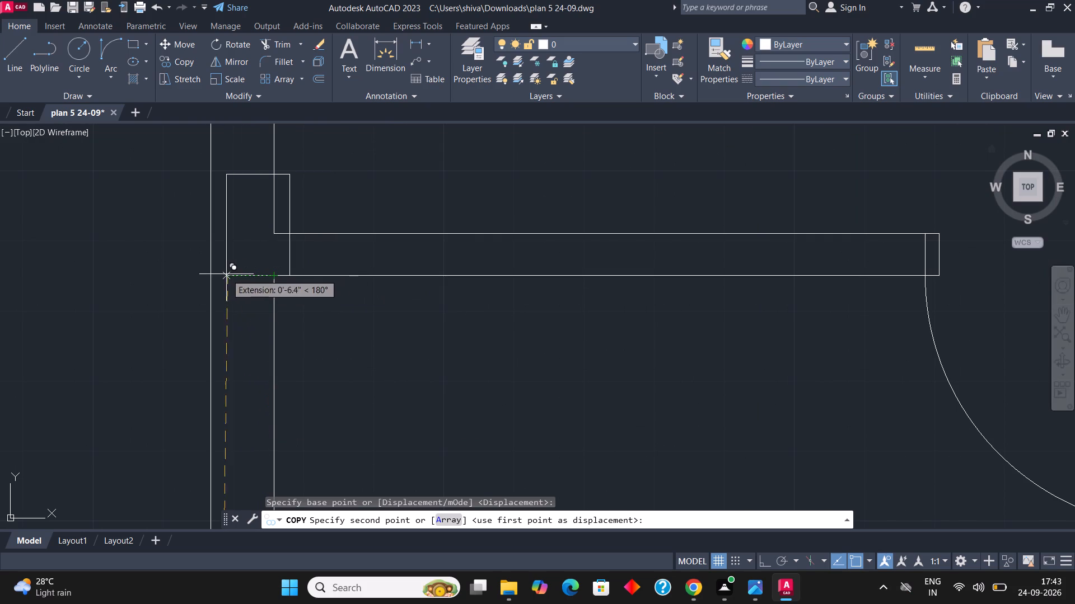
{"action": "left_click", "coordinate": [211, 274]}
Place another copy of the column inside the right outer wall, level with the lower cross partition's bottom face, and finish copying.
{"action": "scroll", "coordinate": [212, 360], "scroll_direction": "down", "scroll_amount": 5}
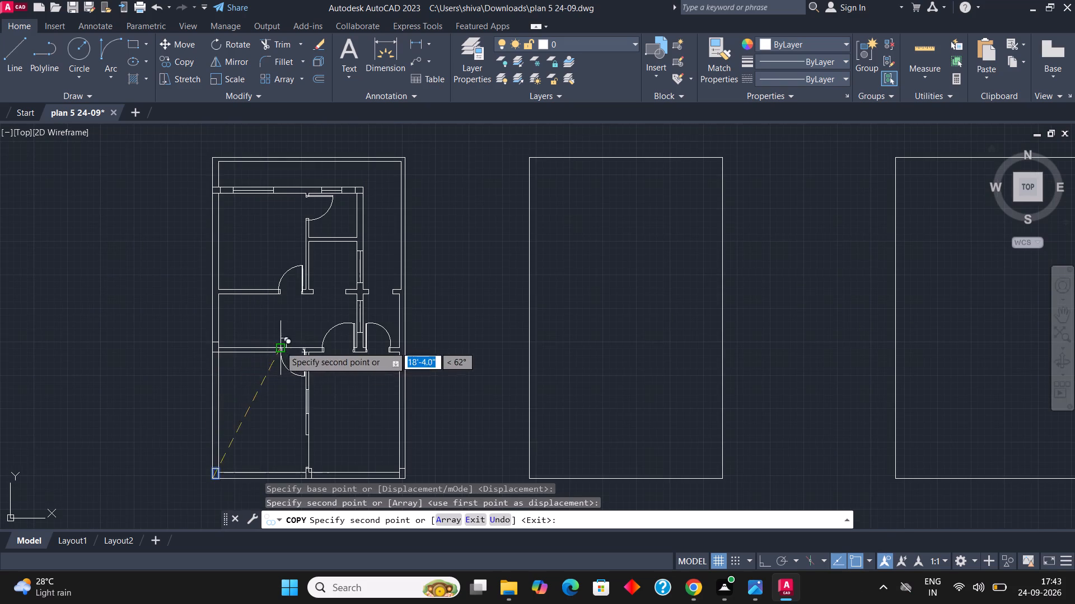
{"action": "scroll", "coordinate": [368, 400], "scroll_direction": "up", "scroll_amount": 2}
{"action": "scroll", "coordinate": [275, 251], "scroll_direction": "down", "scroll_amount": 2}
{"action": "scroll", "coordinate": [232, 258], "scroll_direction": "up", "scroll_amount": 3}
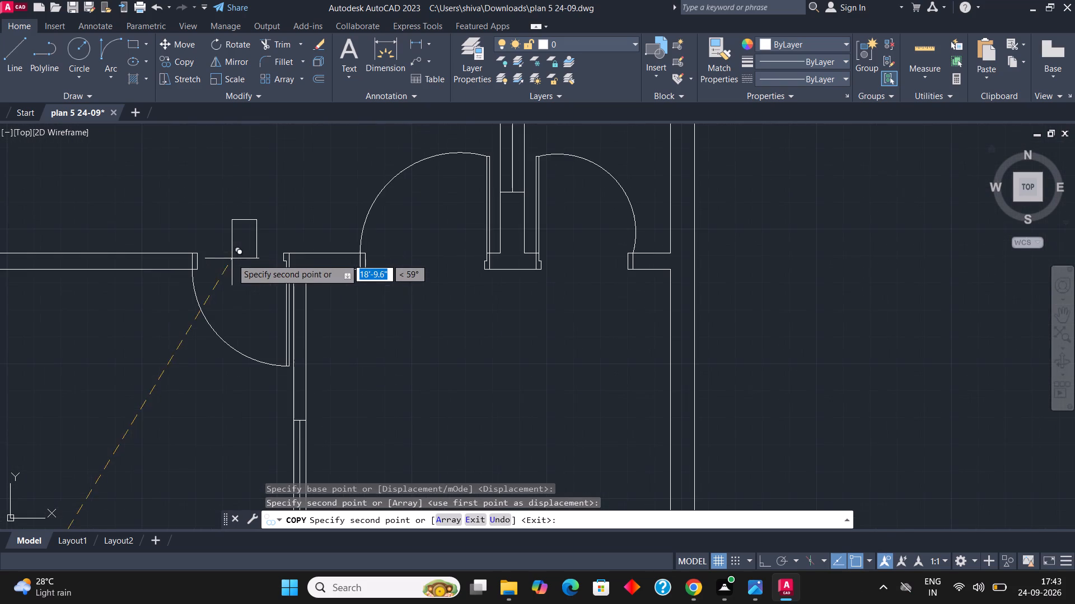
{"action": "scroll", "coordinate": [285, 286], "scroll_direction": "up", "scroll_amount": 2}
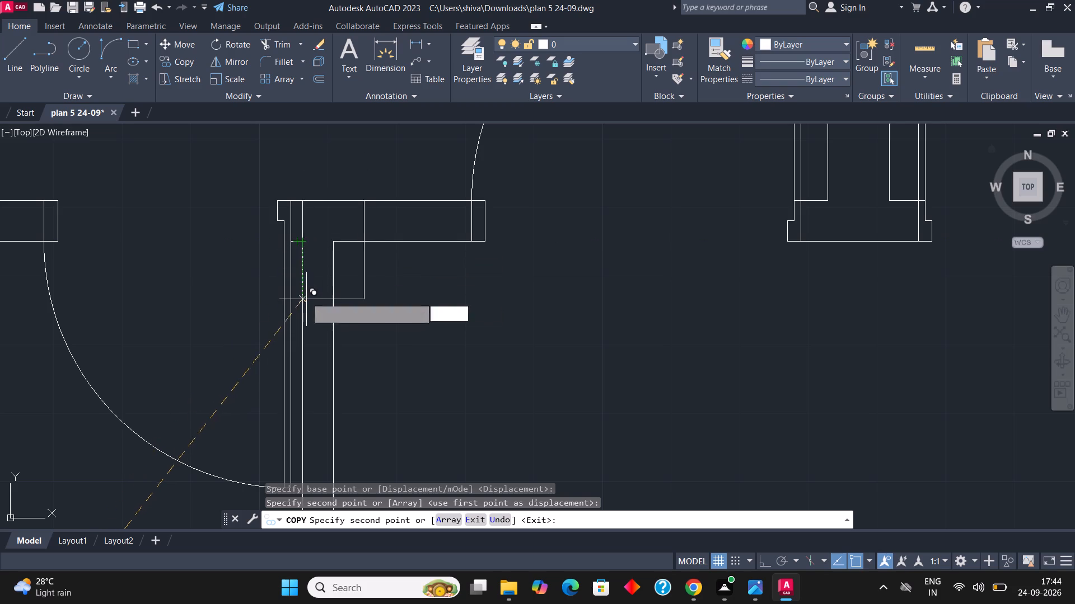
{"action": "scroll", "coordinate": [346, 275], "scroll_direction": "down", "scroll_amount": 2}
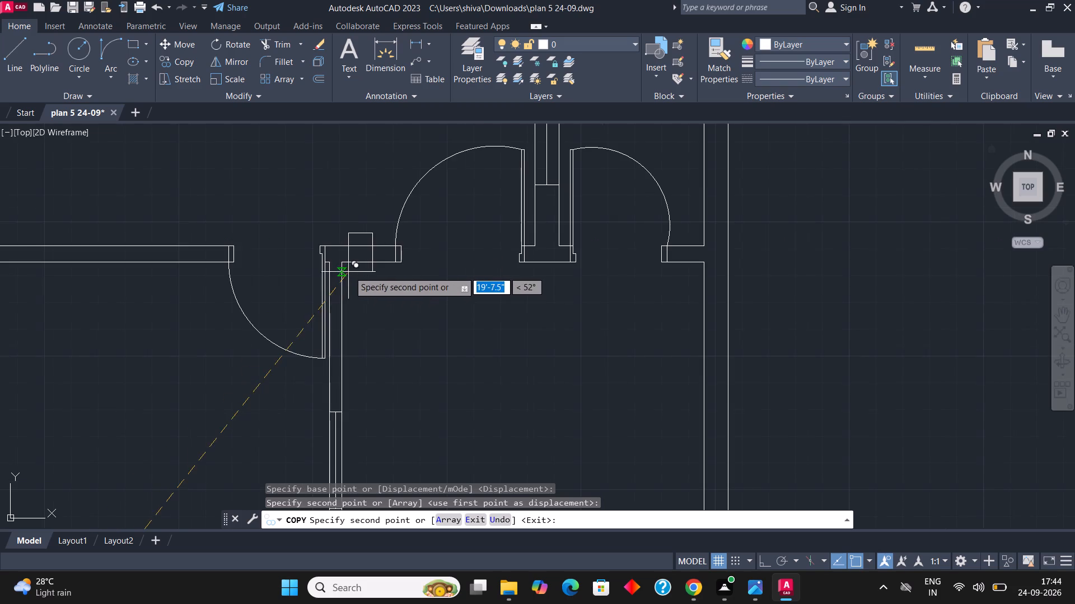
{"action": "scroll", "coordinate": [377, 248], "scroll_direction": "down", "scroll_amount": 2}
{"action": "scroll", "coordinate": [427, 246], "scroll_direction": "up", "scroll_amount": 2}
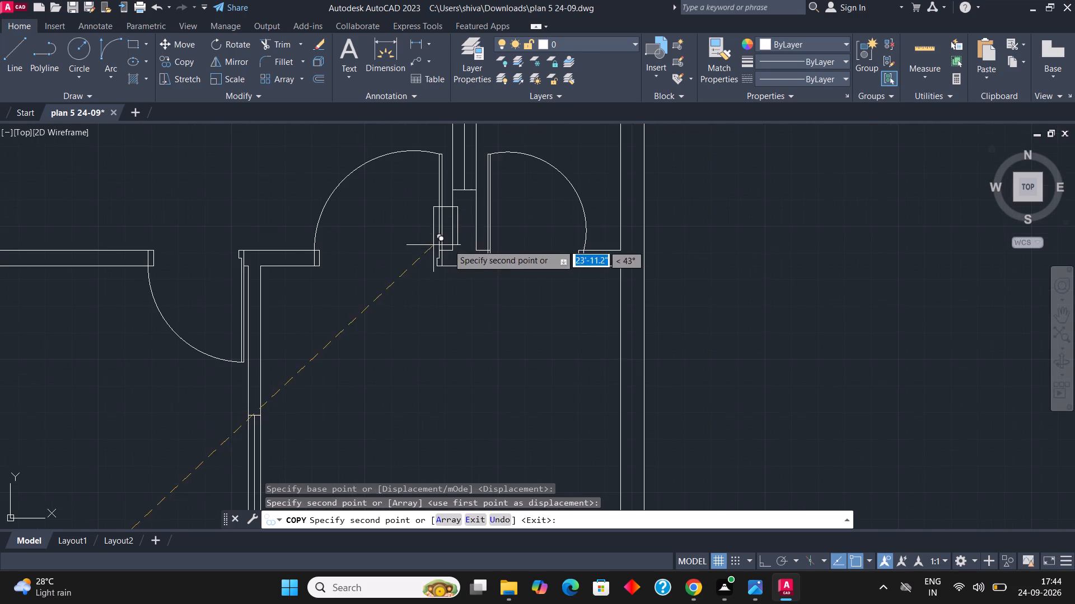
{"action": "scroll", "coordinate": [584, 253], "scroll_direction": "down", "scroll_amount": 2}
{"action": "scroll", "coordinate": [600, 256], "scroll_direction": "up", "scroll_amount": 2}
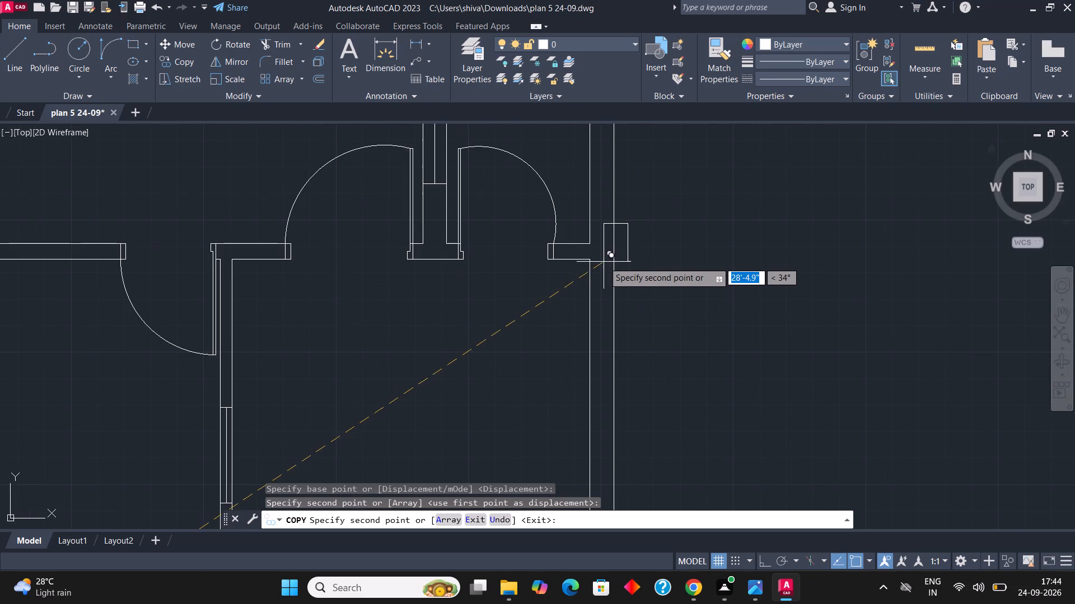
{"action": "left_click", "coordinate": [586, 259]}
{"action": "scroll", "coordinate": [611, 254], "scroll_direction": "down", "scroll_amount": 4}
{"action": "scroll", "coordinate": [557, 258], "scroll_direction": "up", "scroll_amount": 2}
{"action": "scroll", "coordinate": [548, 280], "scroll_direction": "down", "scroll_amount": 1}
{"action": "scroll", "coordinate": [510, 268], "scroll_direction": "up", "scroll_amount": 1}
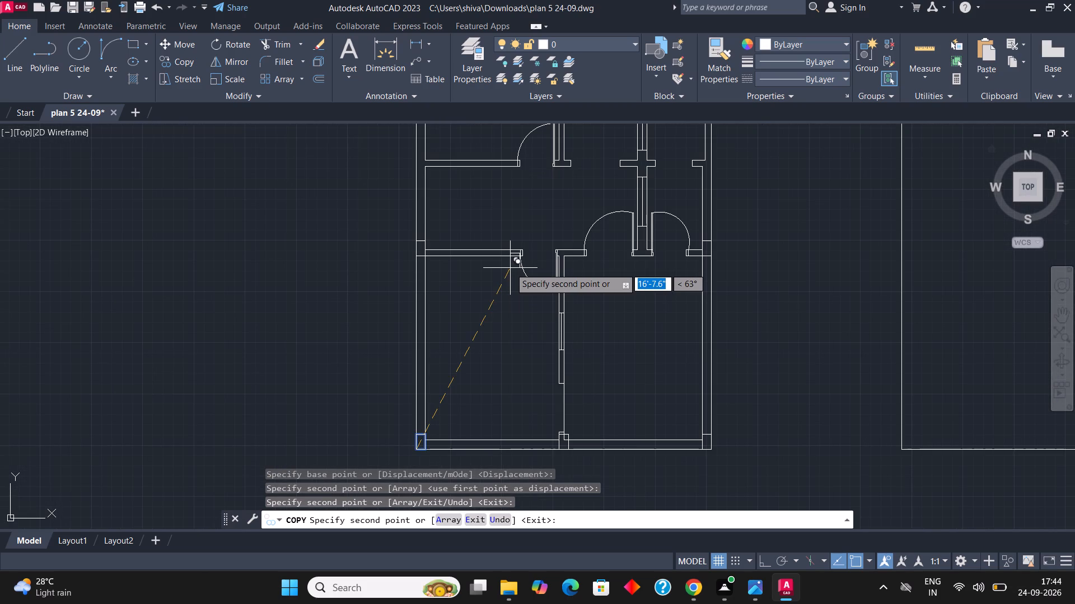
{"action": "scroll", "coordinate": [524, 266], "scroll_direction": "up", "scroll_amount": 3}
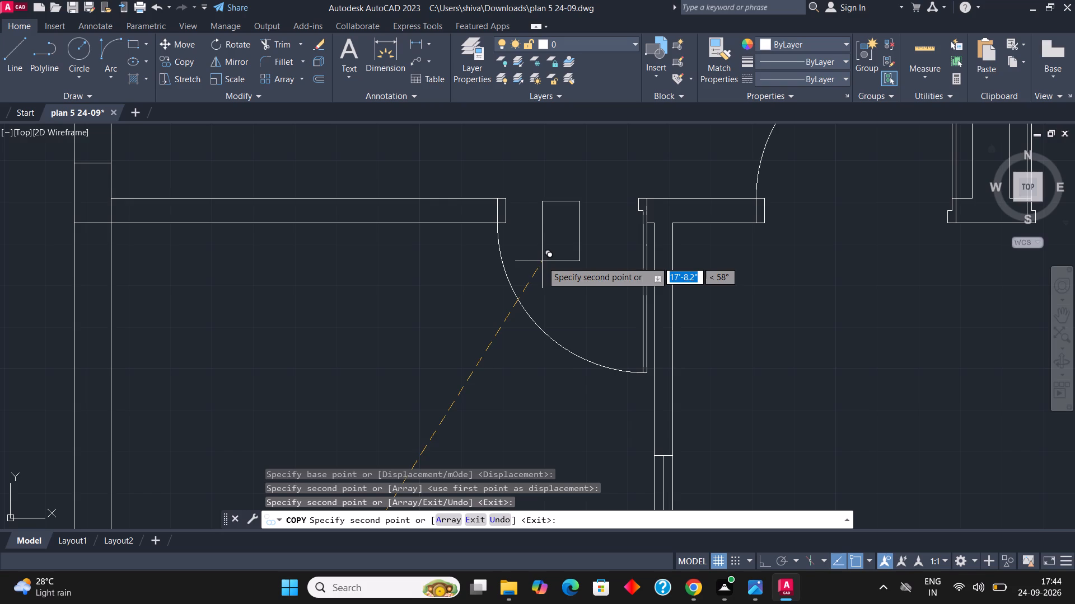
{"action": "key", "text": "Escape"}
Copy the left-wall column by its top midpoint to the lower partition junction, where the vertical partition's right face meets the cross partition's top face.
{"action": "scroll", "coordinate": [534, 250], "scroll_direction": "down", "scroll_amount": 2}
{"action": "scroll", "coordinate": [357, 239], "scroll_direction": "up", "scroll_amount": 2}
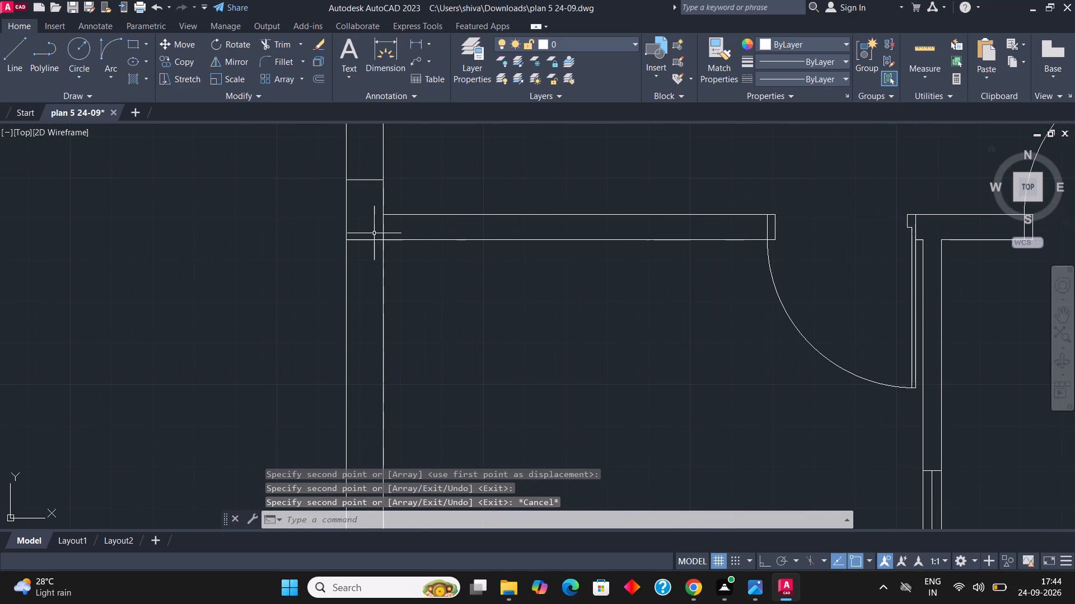
{"action": "left_click", "coordinate": [384, 232]}
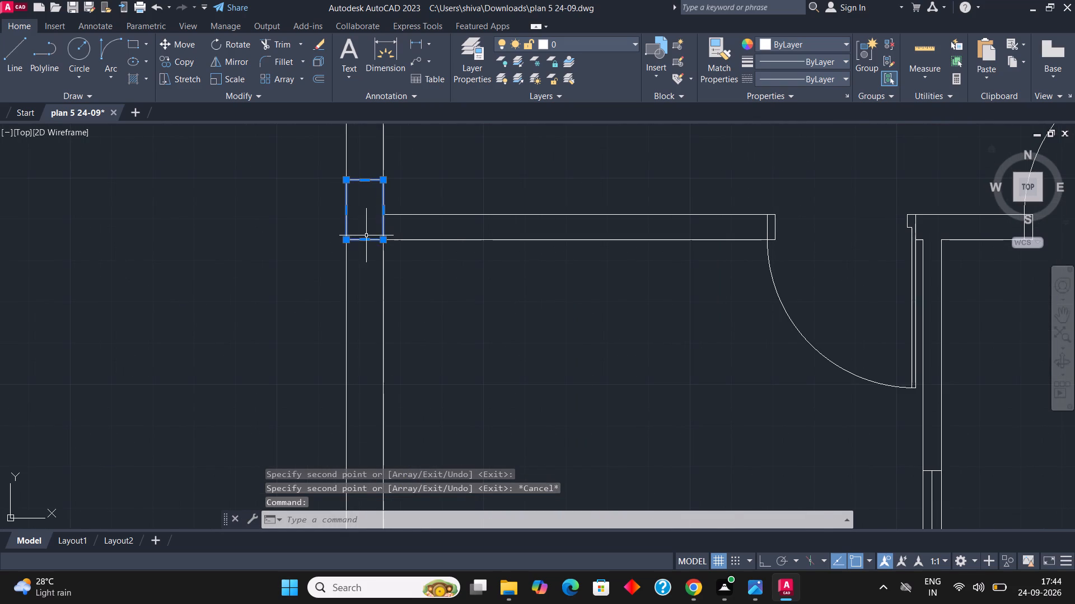
{"action": "scroll", "coordinate": [366, 235], "scroll_direction": "down", "scroll_amount": 2}
{"action": "scroll", "coordinate": [513, 240], "scroll_direction": "up", "scroll_amount": 1}
{"action": "scroll", "coordinate": [609, 231], "scroll_direction": "up", "scroll_amount": 2}
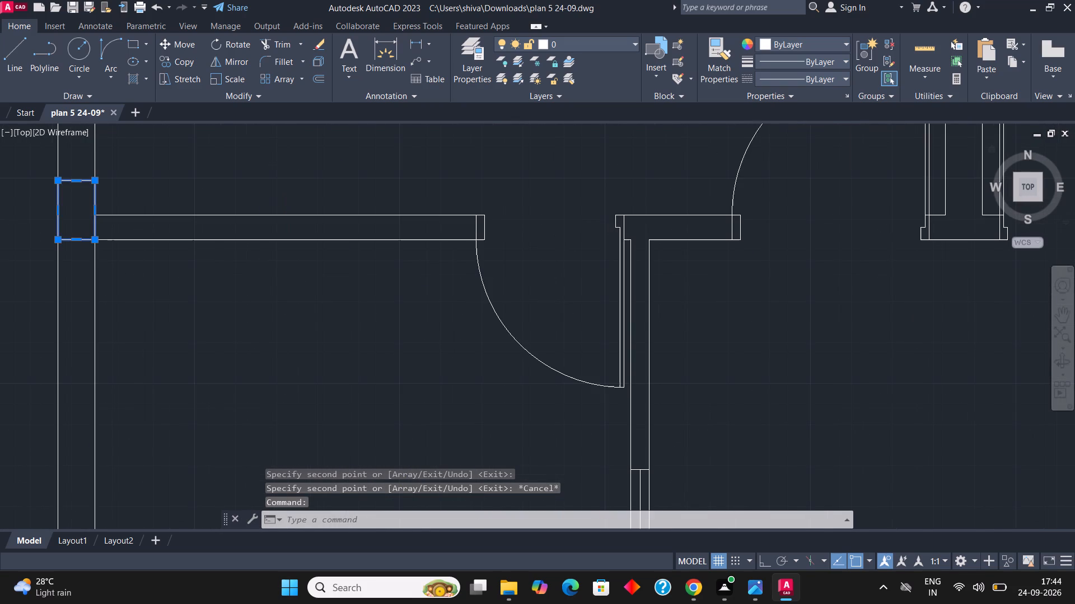
{"action": "scroll", "coordinate": [608, 215], "scroll_direction": "down", "scroll_amount": 2}
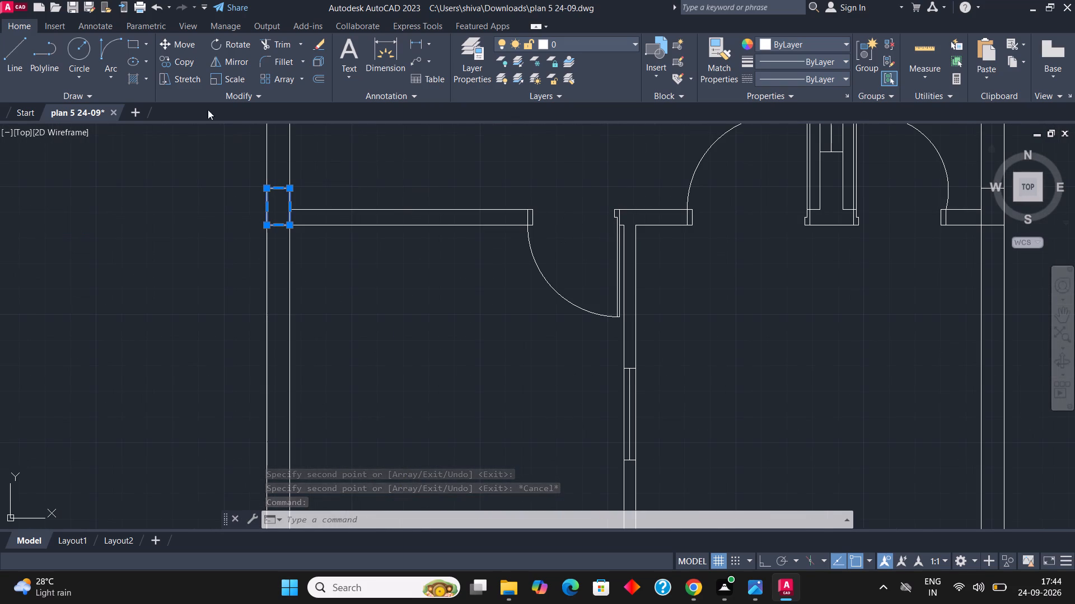
{"action": "left_click", "coordinate": [184, 64]}
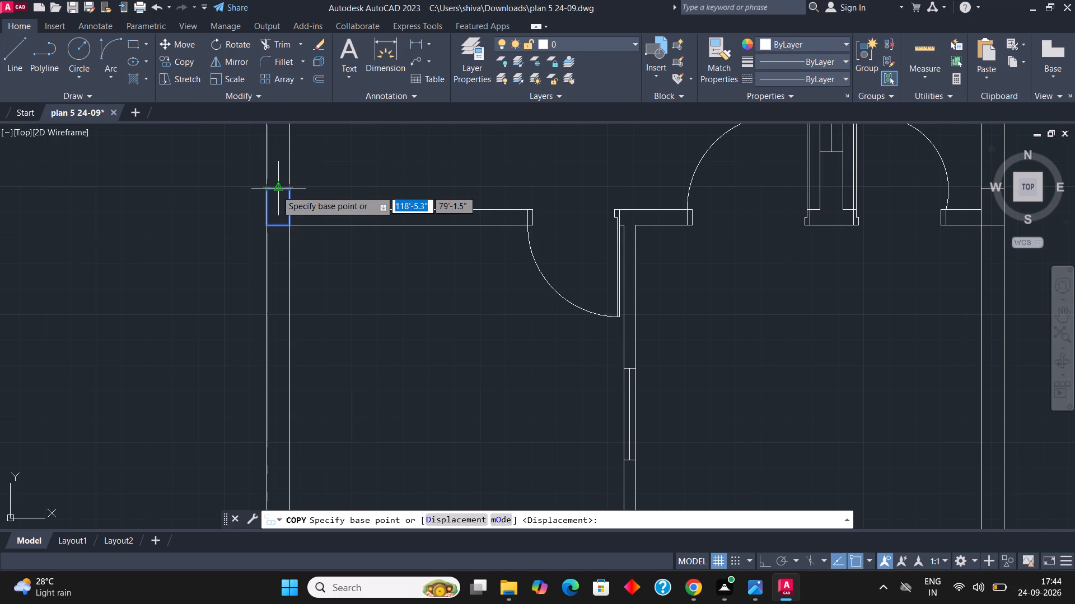
{"action": "left_click", "coordinate": [277, 190]}
{"action": "scroll", "coordinate": [638, 217], "scroll_direction": "up", "scroll_amount": 3}
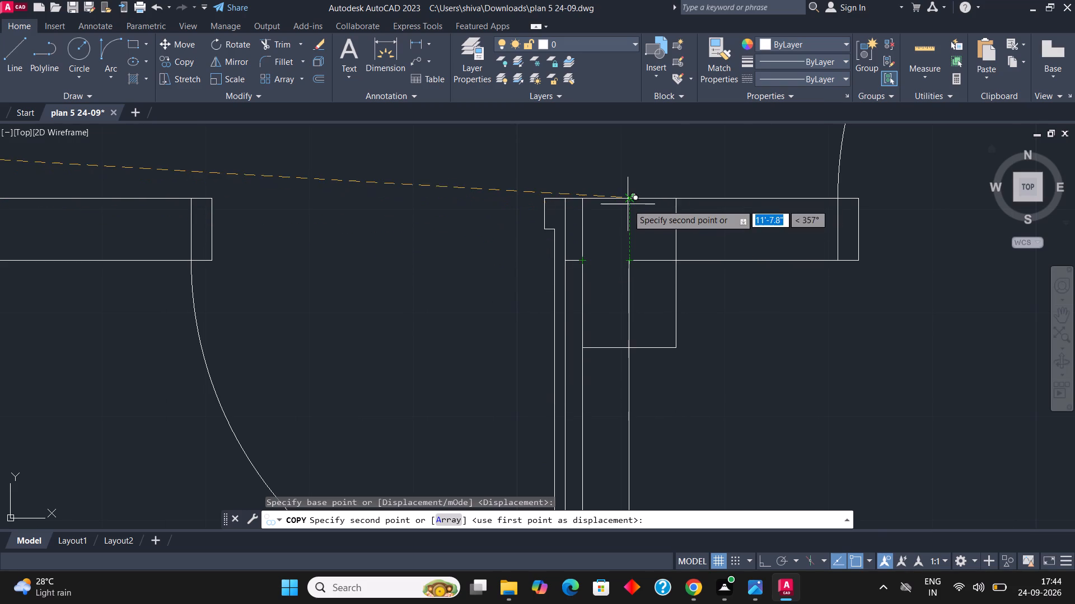
{"action": "left_click", "coordinate": [628, 200]}
{"action": "scroll", "coordinate": [627, 235], "scroll_direction": "down", "scroll_amount": 2}
{"action": "scroll", "coordinate": [617, 310], "scroll_direction": "up", "scroll_amount": 2}
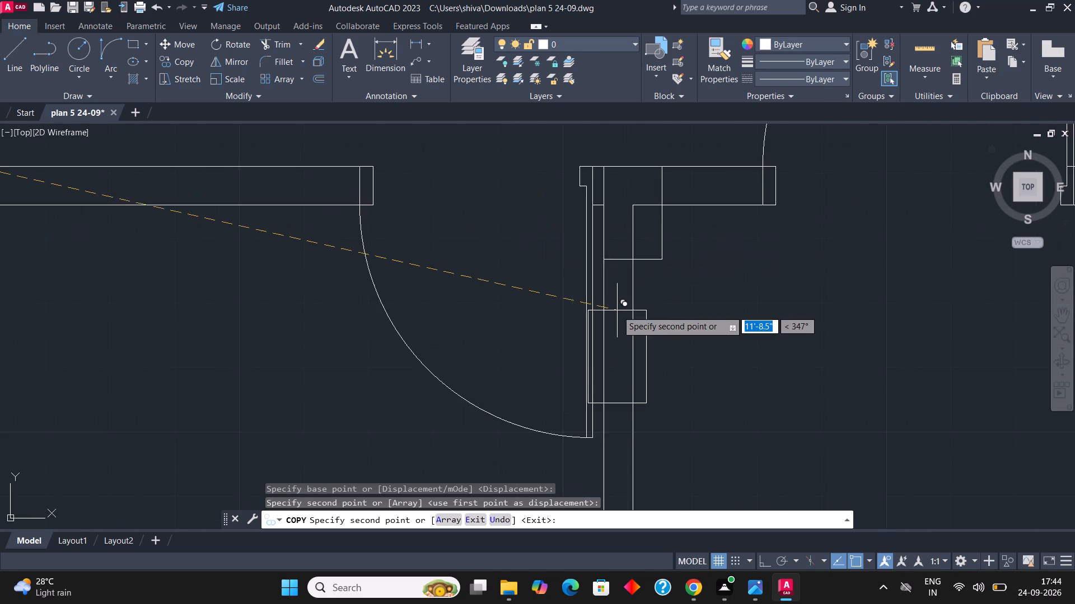
{"action": "key", "text": "Escape"}
{"action": "key", "text": "Escape"}
{"action": "key", "text": "Escape"}
Trim the partition face lines that run inside the new column at the lower partition junction.
{"action": "scroll", "coordinate": [573, 317], "scroll_direction": "down", "scroll_amount": 1}
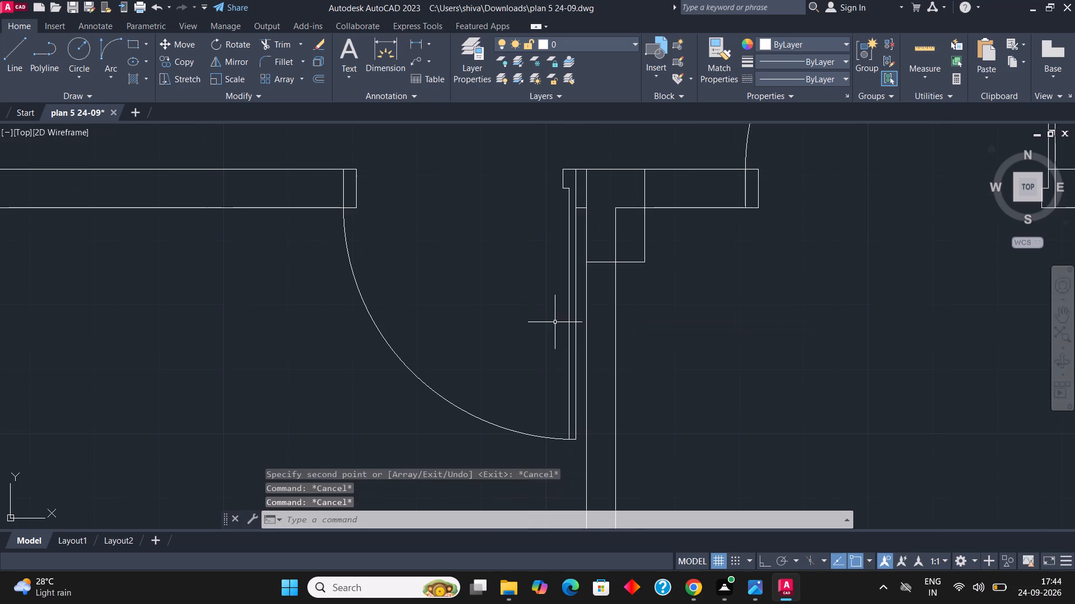
{"action": "type", "text": "tr"}
{"action": "key", "text": "Return"}
{"action": "left_click", "coordinate": [617, 204]}
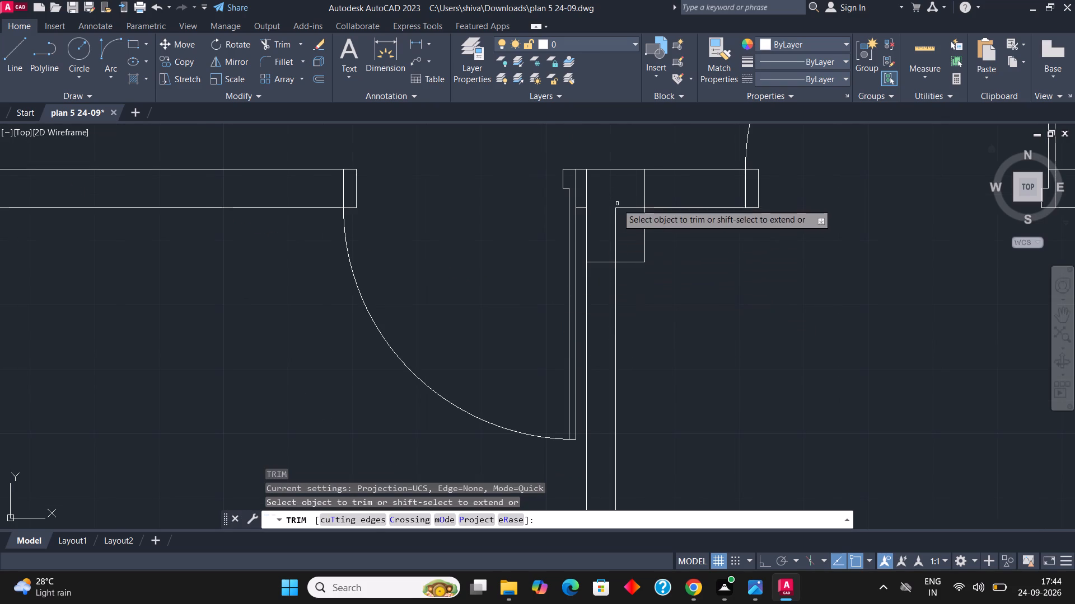
{"action": "left_click", "coordinate": [619, 237]}
{"action": "left_click", "coordinate": [619, 237]}
{"action": "left_click", "coordinate": [615, 237]}
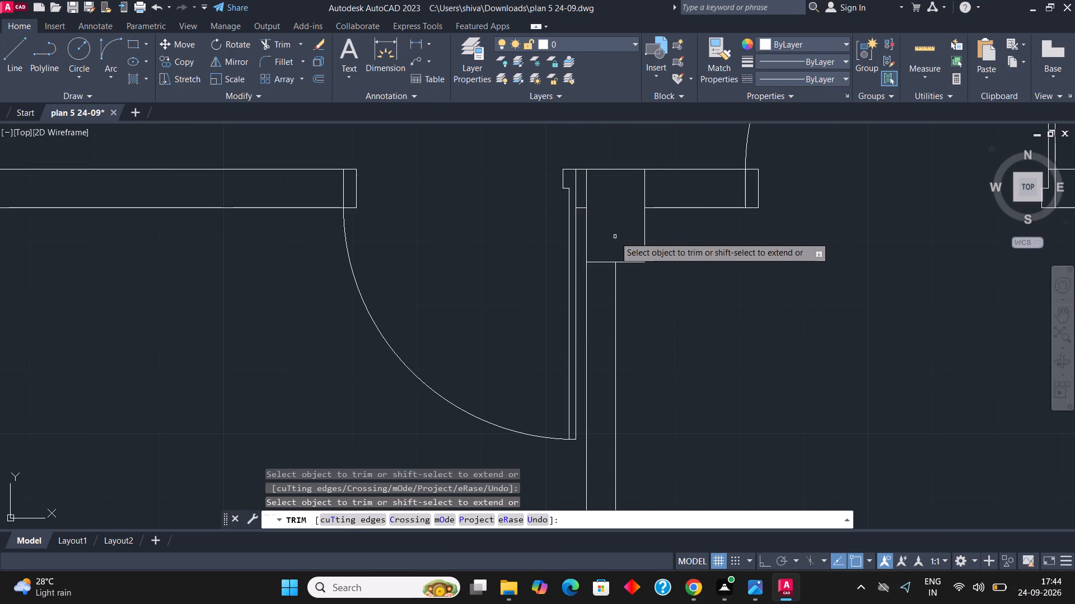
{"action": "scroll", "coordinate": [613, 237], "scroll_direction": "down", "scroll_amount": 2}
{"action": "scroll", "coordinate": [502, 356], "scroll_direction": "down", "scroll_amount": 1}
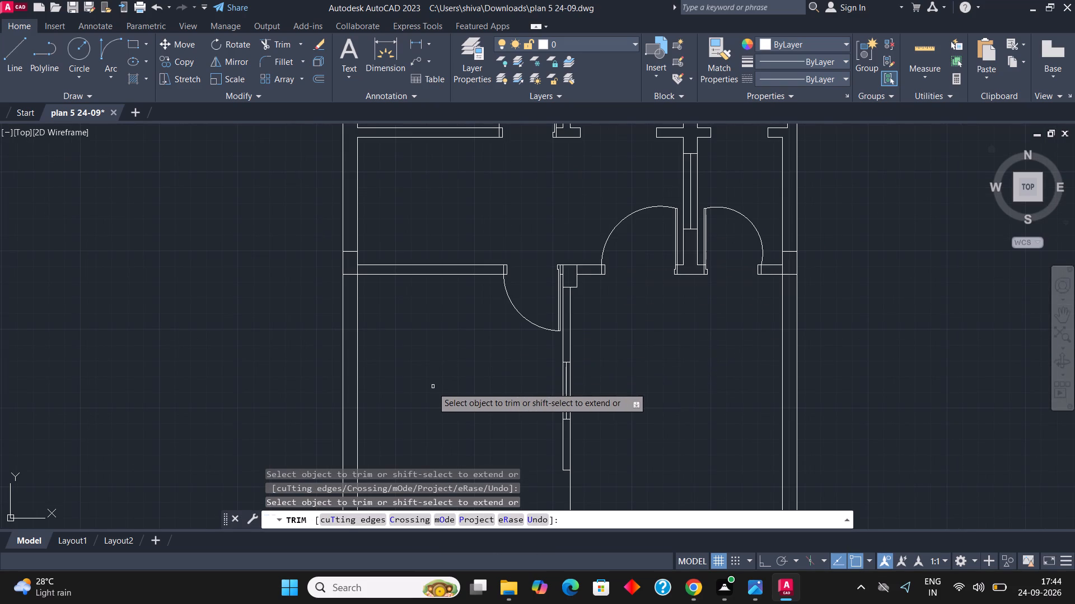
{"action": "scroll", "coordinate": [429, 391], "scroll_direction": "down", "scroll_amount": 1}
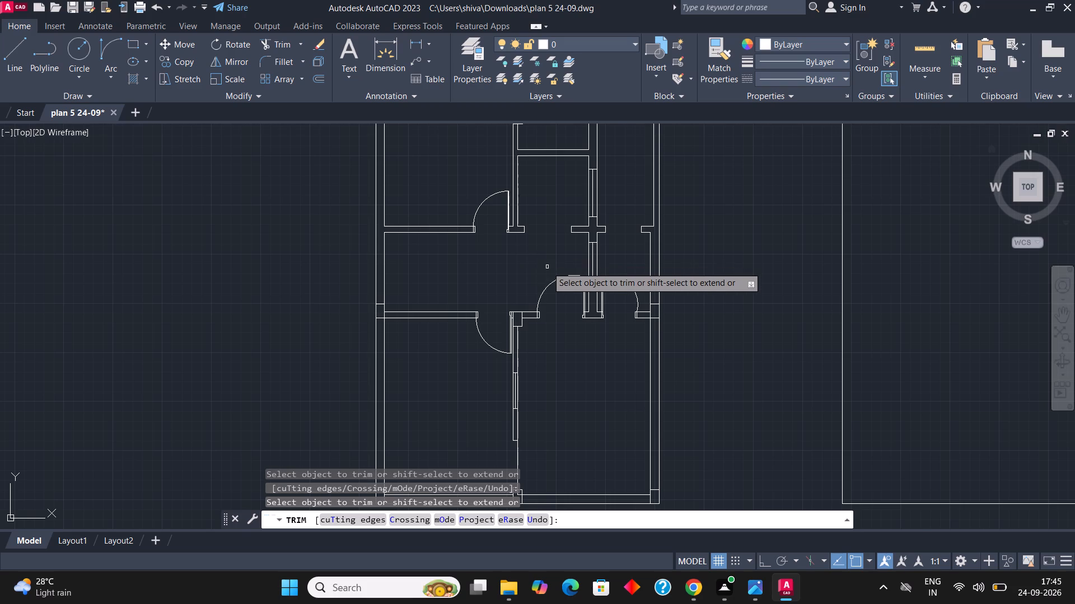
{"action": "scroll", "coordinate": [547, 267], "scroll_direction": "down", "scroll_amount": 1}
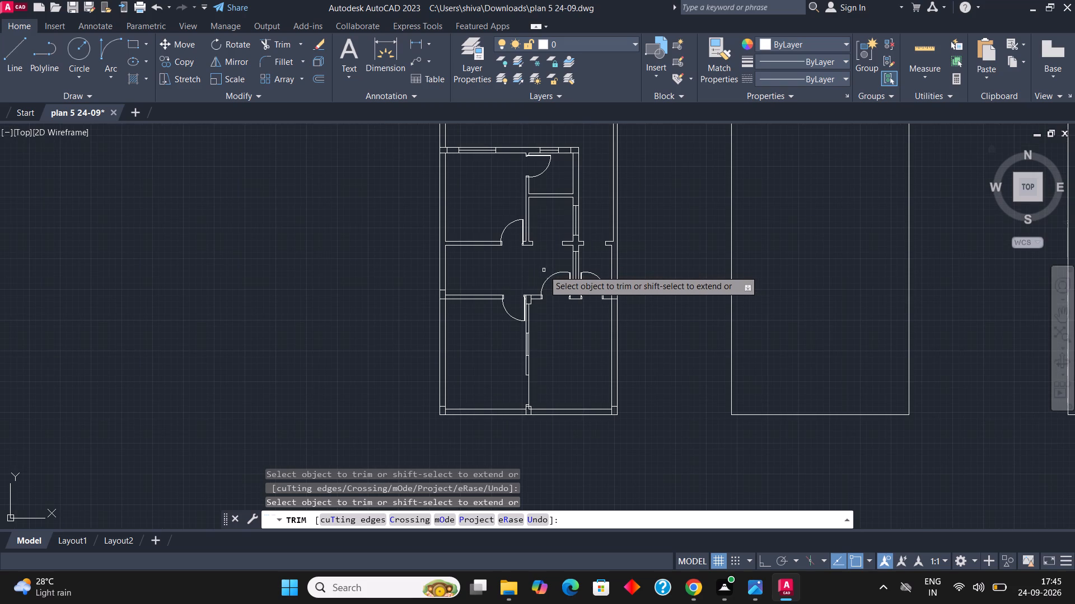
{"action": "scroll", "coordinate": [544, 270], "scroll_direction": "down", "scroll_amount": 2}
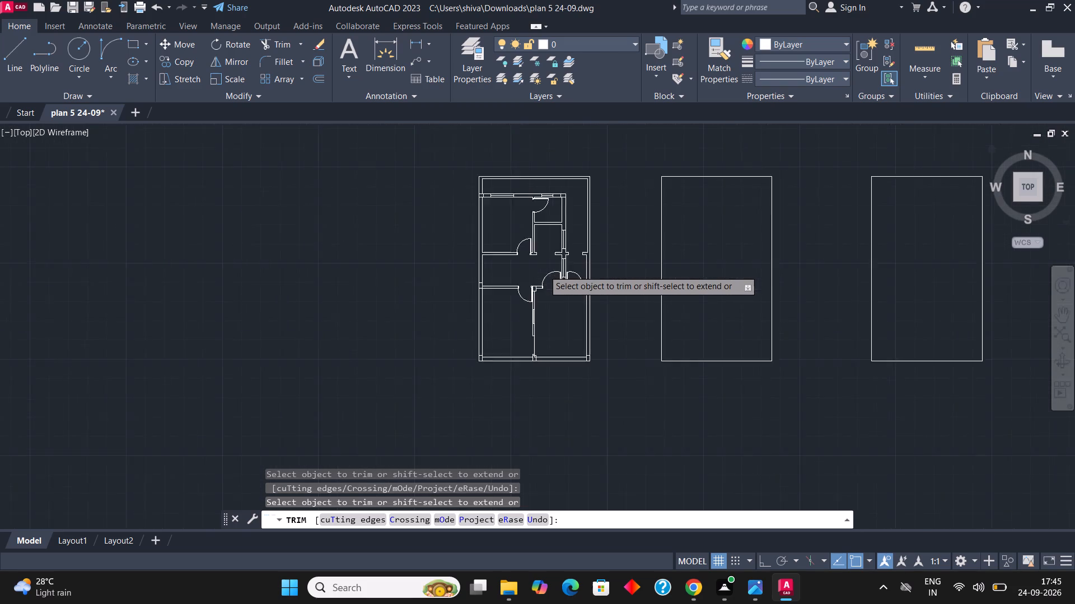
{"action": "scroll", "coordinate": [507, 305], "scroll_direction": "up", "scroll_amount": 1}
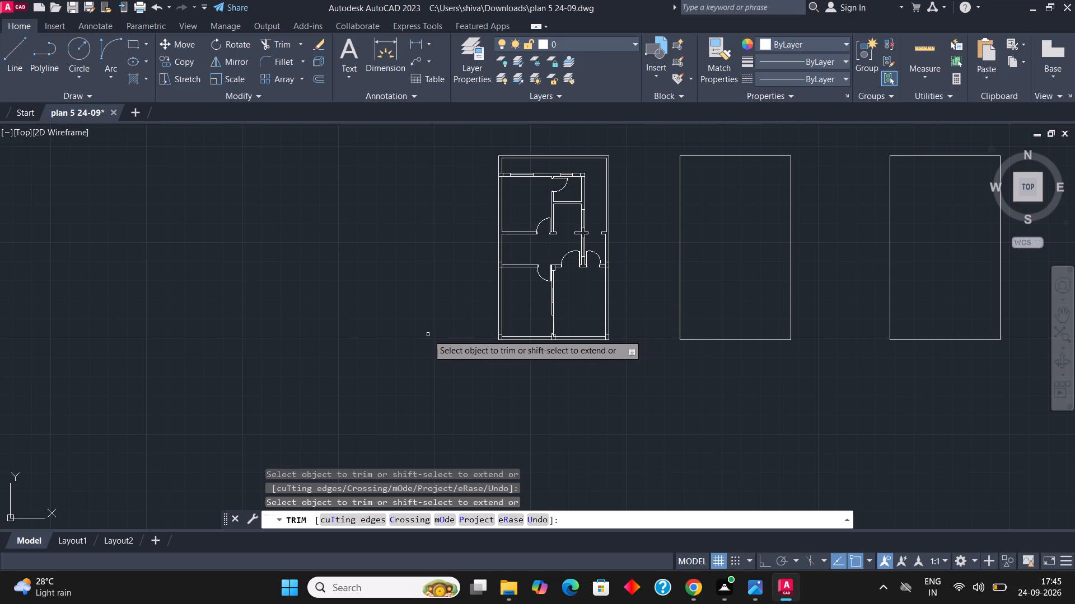
Finish trimming and examine the plan's walls and partition junctions for the remaining column positions.
{"action": "scroll", "coordinate": [348, 324], "scroll_direction": "down", "scroll_amount": 1}
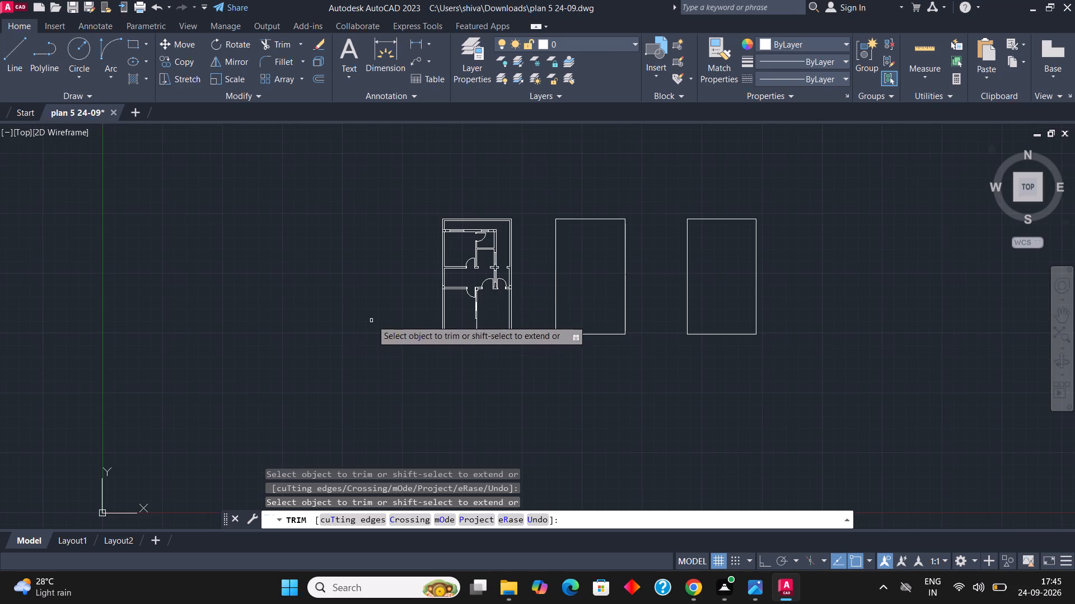
{"action": "scroll", "coordinate": [483, 320], "scroll_direction": "up", "scroll_amount": 2}
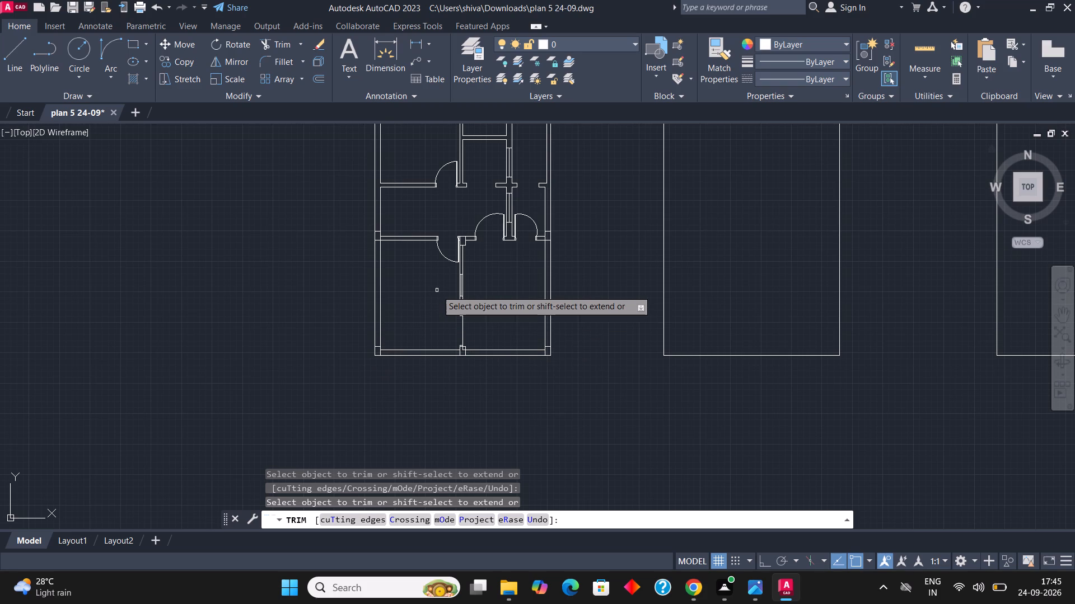
{"action": "scroll", "coordinate": [447, 293], "scroll_direction": "down", "scroll_amount": 1}
{"action": "scroll", "coordinate": [433, 255], "scroll_direction": "up", "scroll_amount": 2}
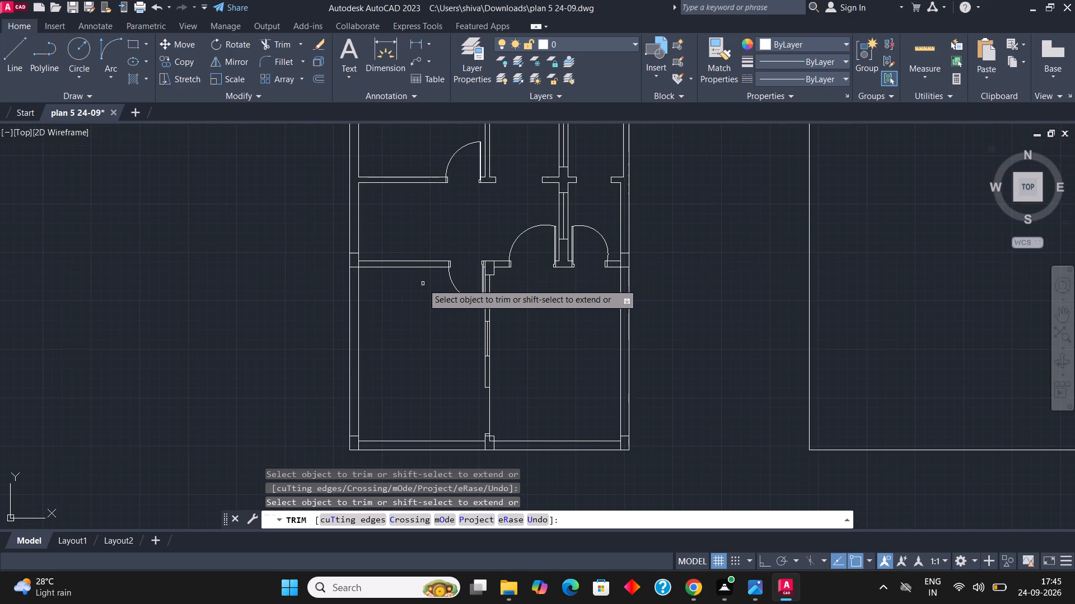
{"action": "key", "text": "Escape"}
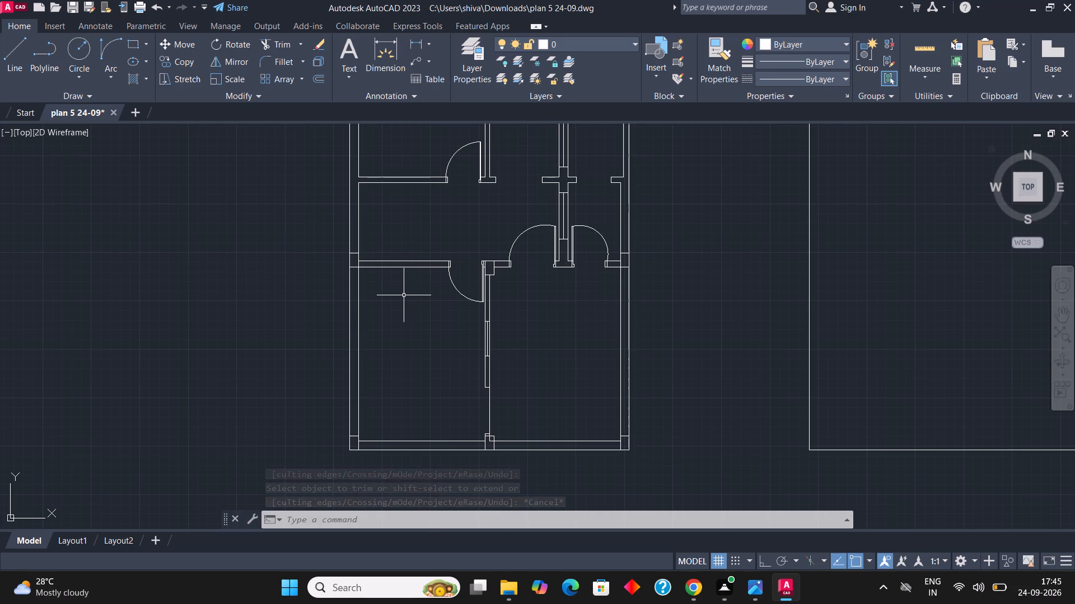
{"action": "scroll", "coordinate": [374, 310], "scroll_direction": "down", "scroll_amount": 2}
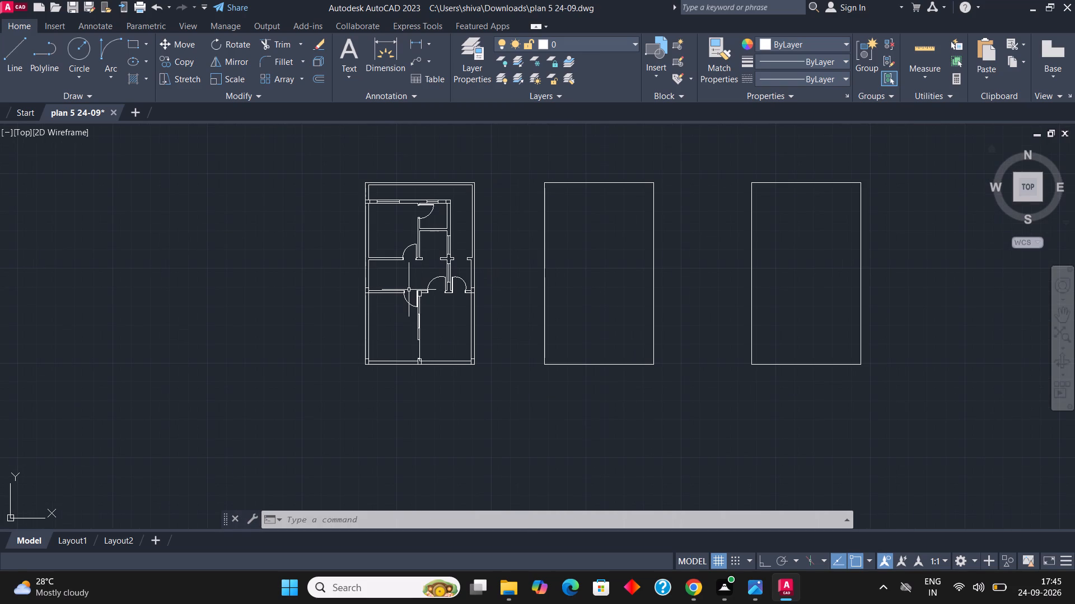
{"action": "scroll", "coordinate": [380, 314], "scroll_direction": "up", "scroll_amount": 2}
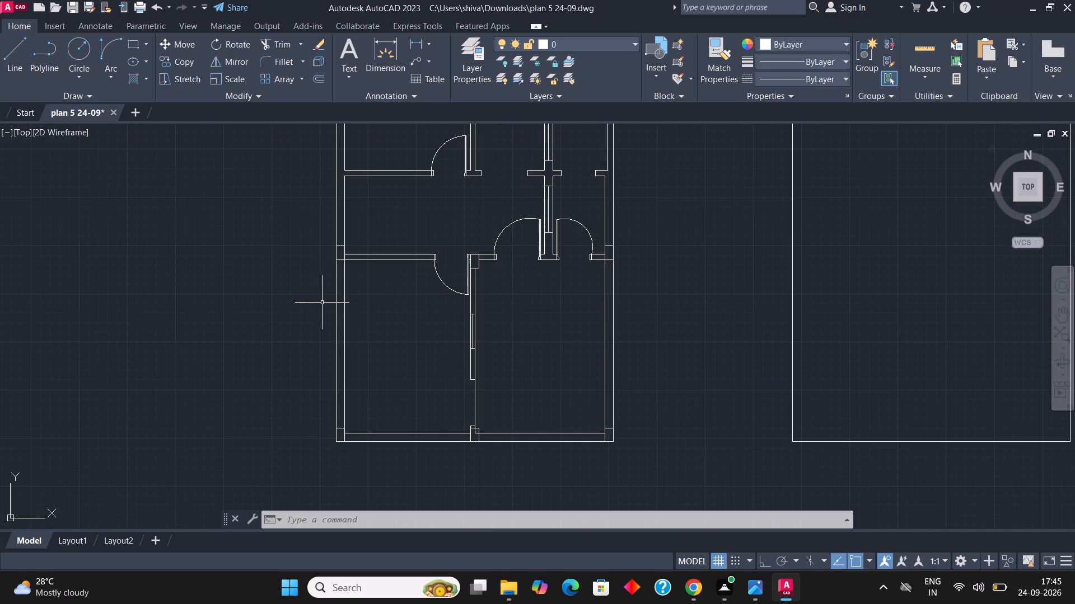
{"action": "scroll", "coordinate": [327, 296], "scroll_direction": "down", "scroll_amount": 1}
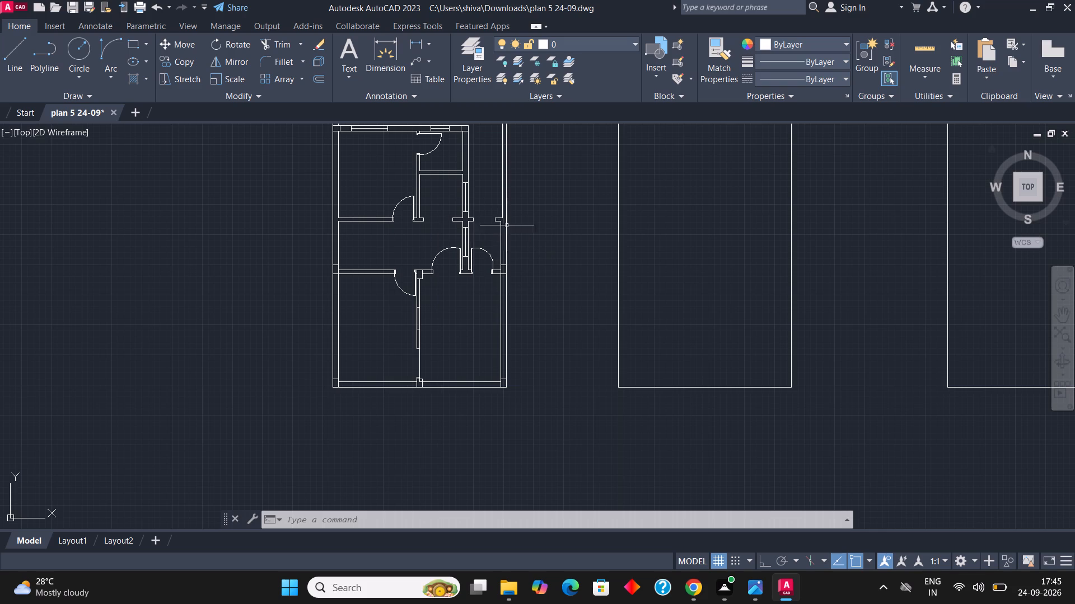
Copy the left-wall column by its lower-right corner up the left outer wall, level with the upper cross partition's bottom face.
{"action": "scroll", "coordinate": [418, 274], "scroll_direction": "up", "scroll_amount": 2}
{"action": "scroll", "coordinate": [210, 281], "scroll_direction": "up", "scroll_amount": 2}
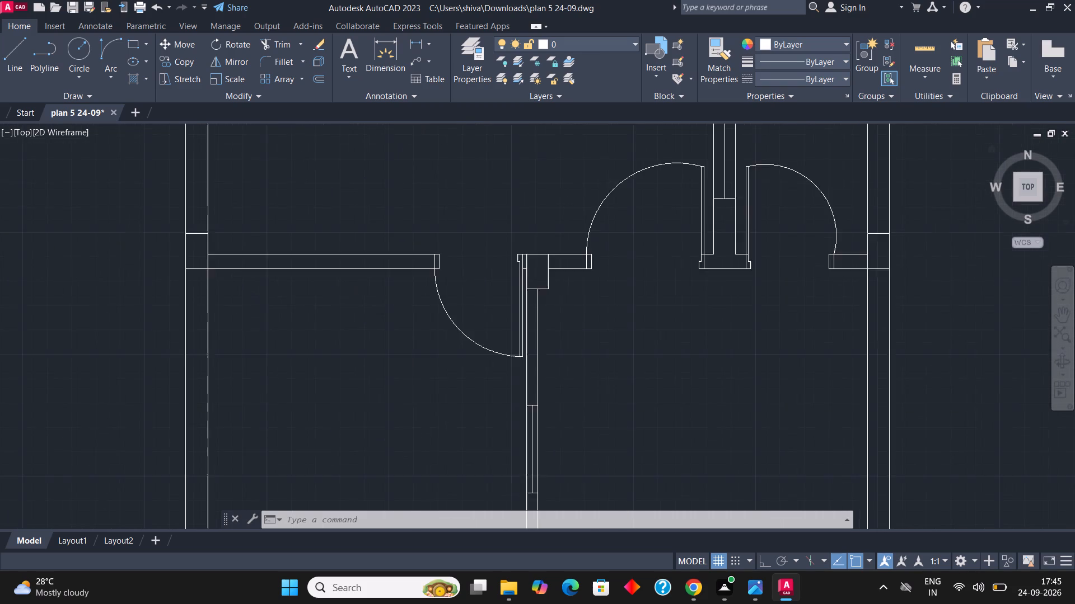
{"action": "scroll", "coordinate": [248, 339], "scroll_direction": "down", "scroll_amount": 2}
{"action": "scroll", "coordinate": [237, 327], "scroll_direction": "up", "scroll_amount": 1}
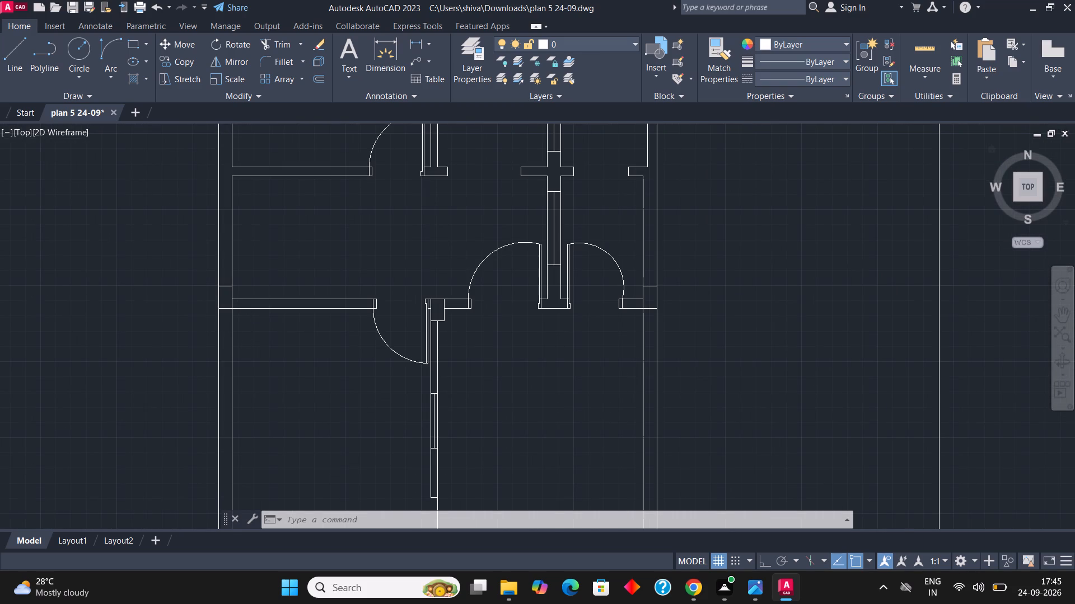
{"action": "scroll", "coordinate": [237, 327], "scroll_direction": "up", "scroll_amount": 1}
{"action": "left_click", "coordinate": [207, 299]}
{"action": "left_click", "coordinate": [206, 278]}
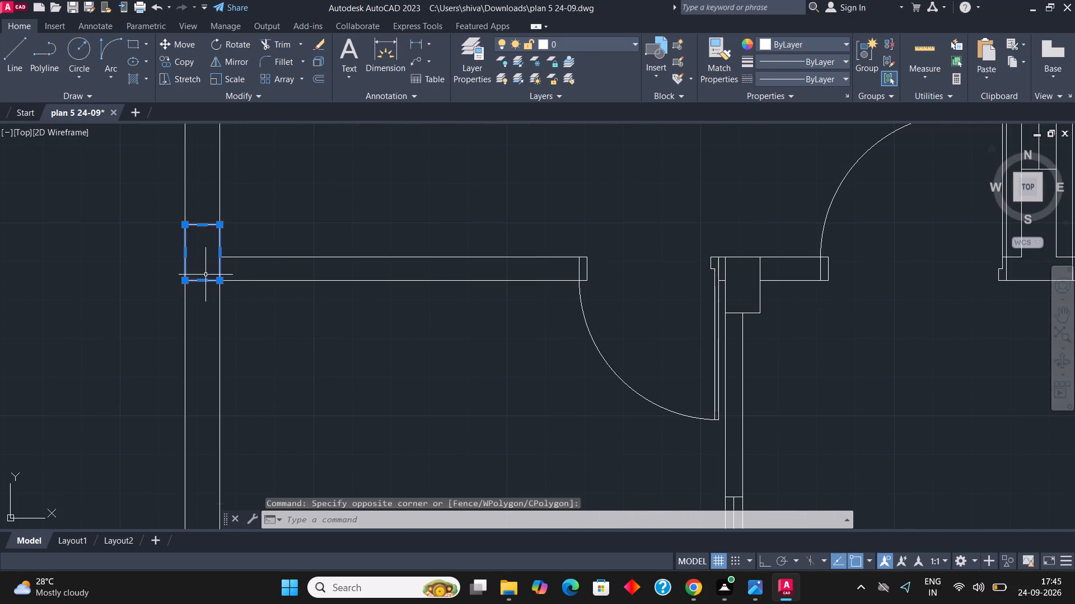
{"action": "left_click", "coordinate": [186, 64]}
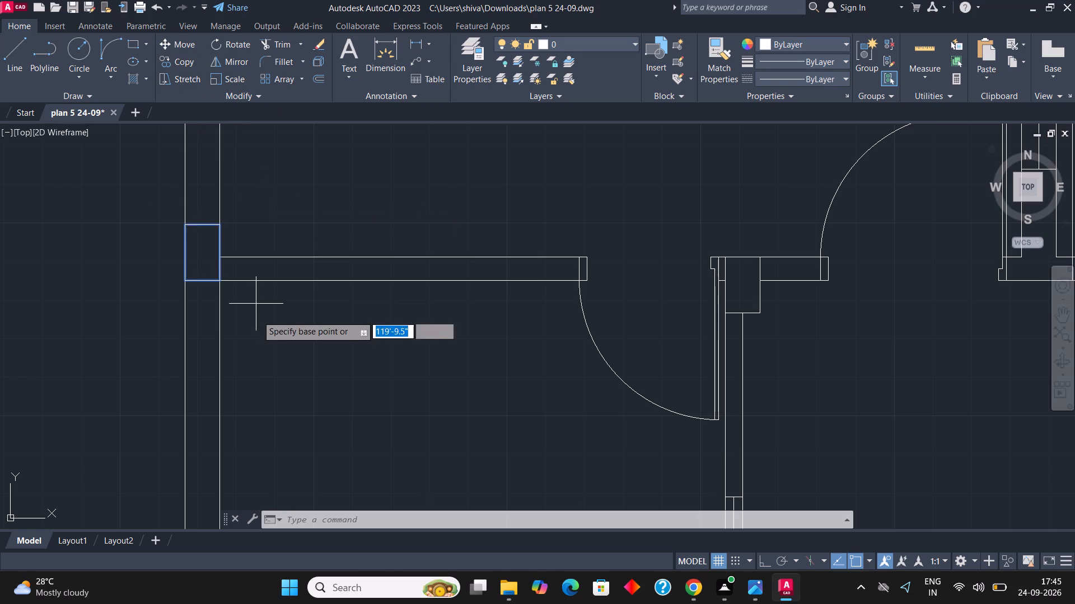
{"action": "scroll", "coordinate": [258, 334], "scroll_direction": "down", "scroll_amount": 2}
{"action": "scroll", "coordinate": [231, 289], "scroll_direction": "up", "scroll_amount": 2}
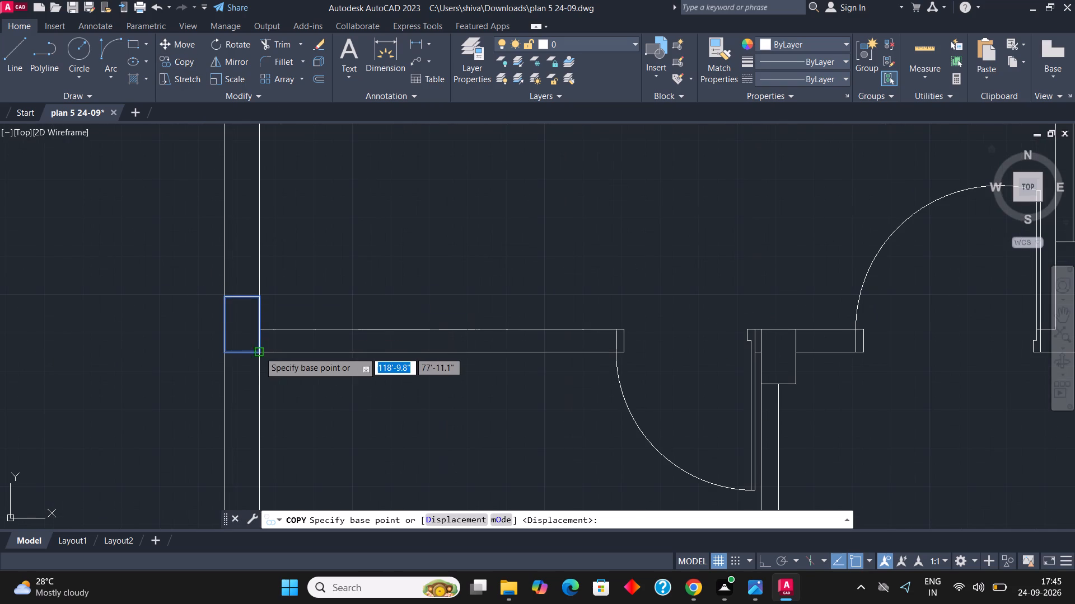
{"action": "left_click", "coordinate": [257, 351]}
{"action": "scroll", "coordinate": [257, 348], "scroll_direction": "down", "scroll_amount": 3}
{"action": "scroll", "coordinate": [258, 271], "scroll_direction": "up", "scroll_amount": 2}
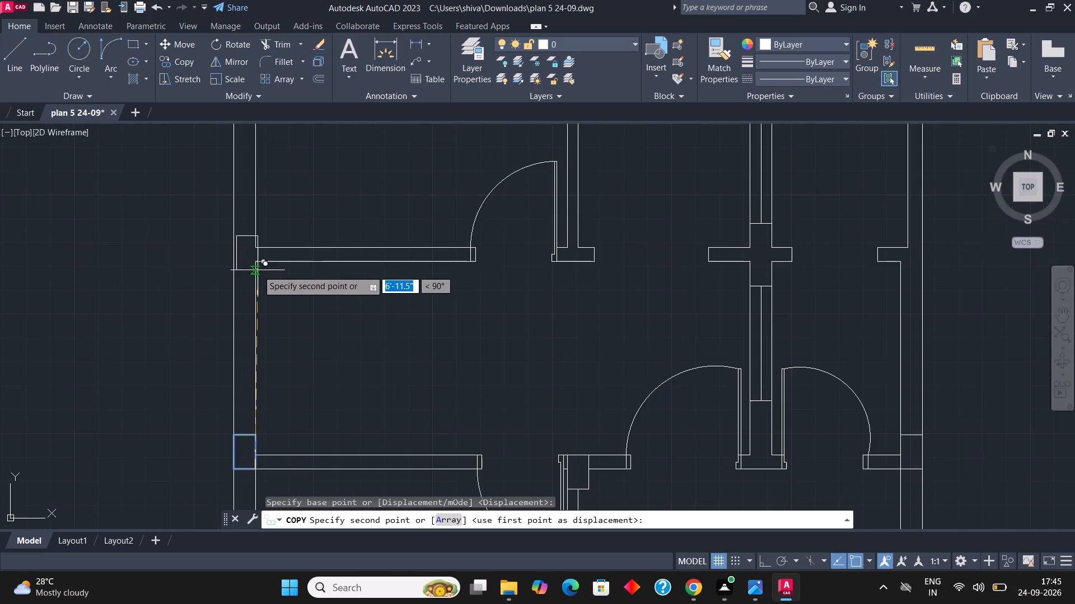
{"action": "left_click", "coordinate": [258, 265]}
Place another copy of the column against the right outer wall's outer face, level with the upper cross partition's bottom face.
{"action": "scroll", "coordinate": [257, 265], "scroll_direction": "down", "scroll_amount": 1}
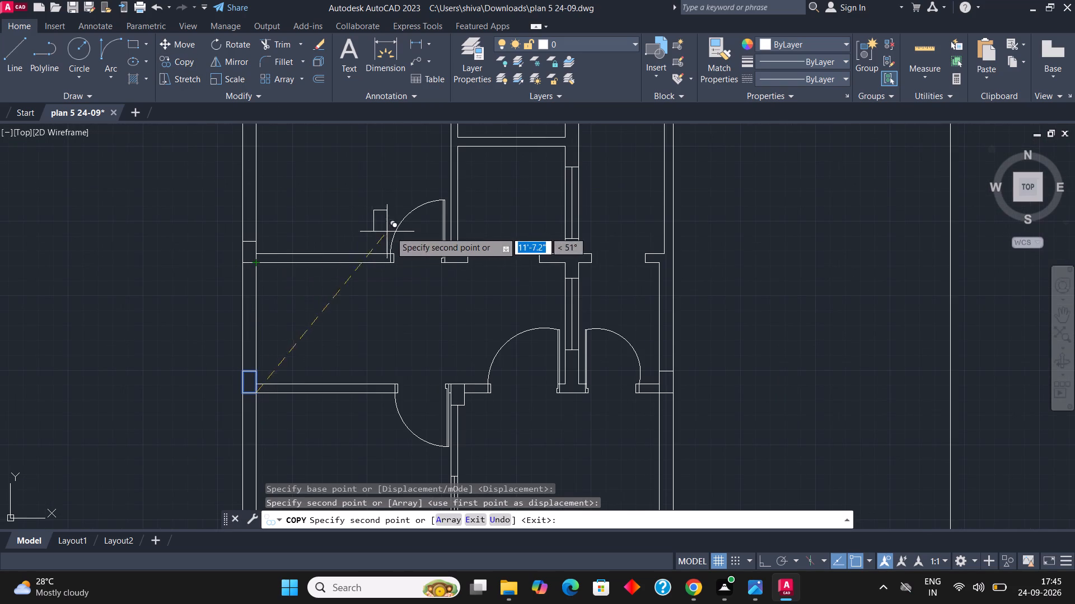
{"action": "scroll", "coordinate": [671, 259], "scroll_direction": "up", "scroll_amount": 2}
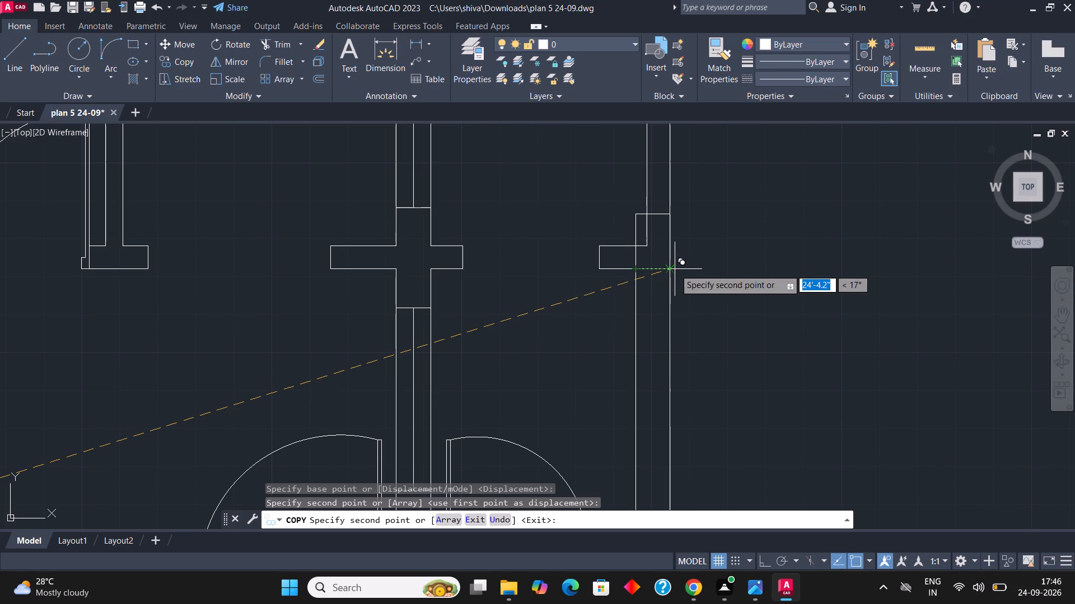
{"action": "left_click", "coordinate": [675, 269]}
Place a further copy just right of the upper partition junction, level with the cross partition's bottom face, and finish copying.
{"action": "scroll", "coordinate": [642, 237], "scroll_direction": "down", "scroll_amount": 2}
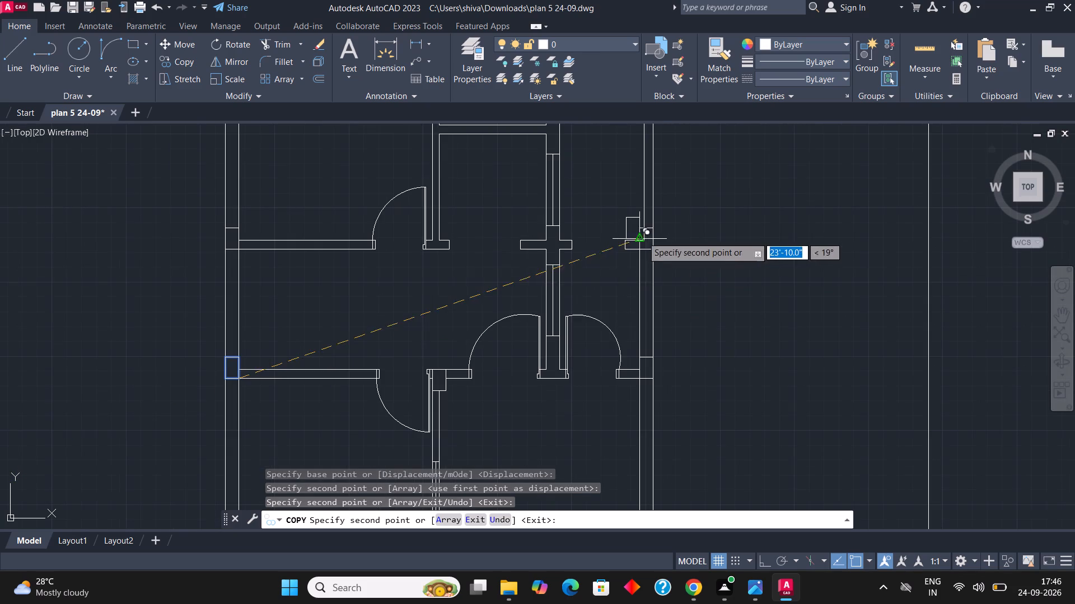
{"action": "scroll", "coordinate": [455, 252], "scroll_direction": "up", "scroll_amount": 1}
{"action": "scroll", "coordinate": [409, 234], "scroll_direction": "up", "scroll_amount": 2}
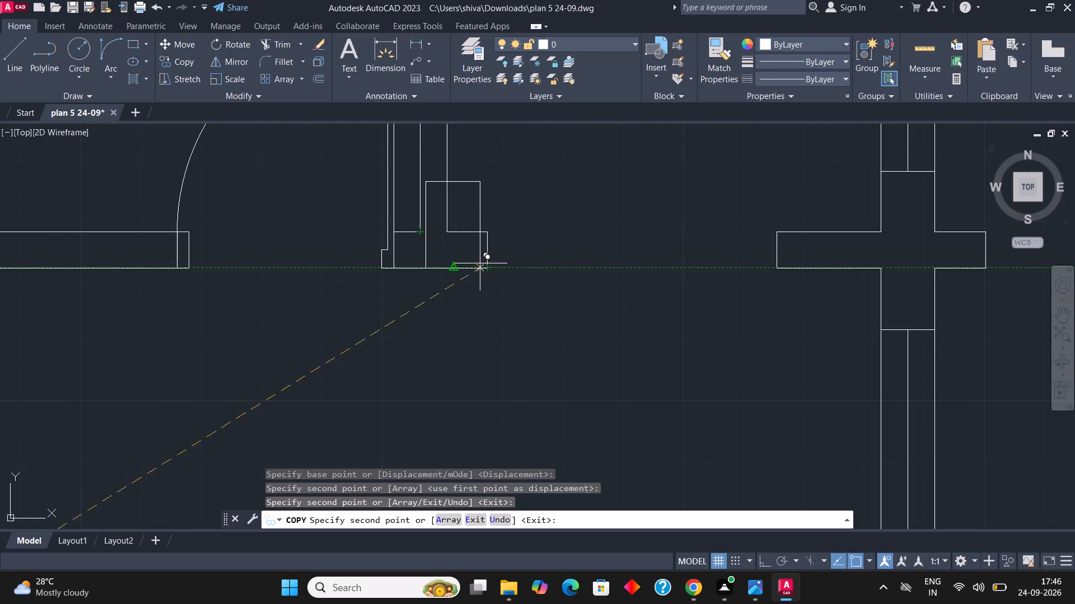
{"action": "left_click", "coordinate": [593, 266]}
{"action": "key", "text": "Escape"}
Move that column by its lower-left corner to the upper junction, where the vertical partition's left face meets the cross partition's bottom face.
{"action": "left_click_drag", "start_coordinate": [601, 287], "coordinate": [595, 281]}
{"action": "left_click_drag", "start_coordinate": [529, 232], "coordinate": [532, 242]}
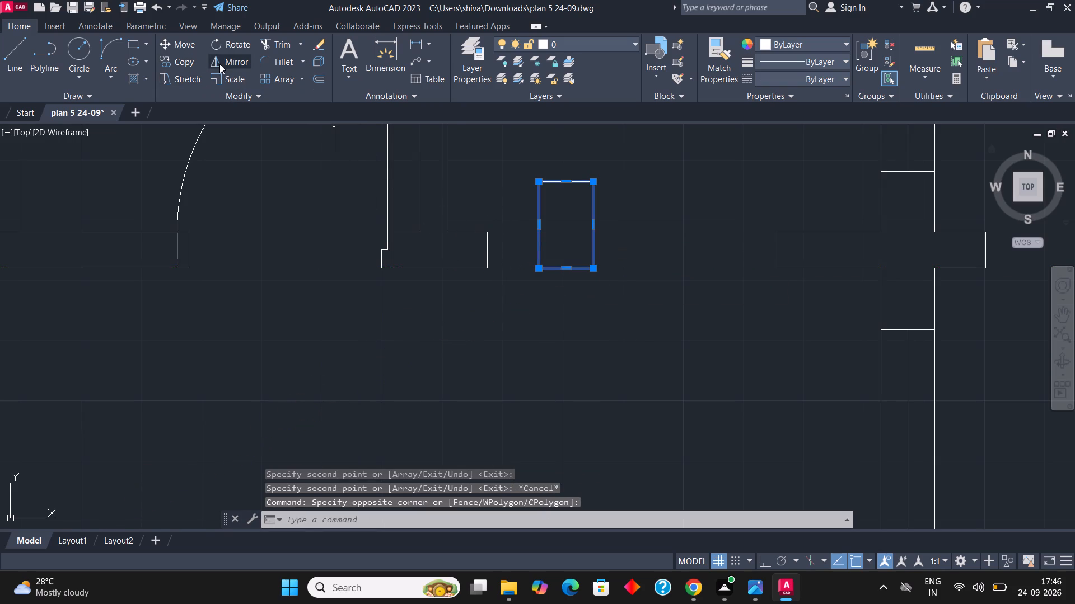
{"action": "left_click", "coordinate": [183, 45]}
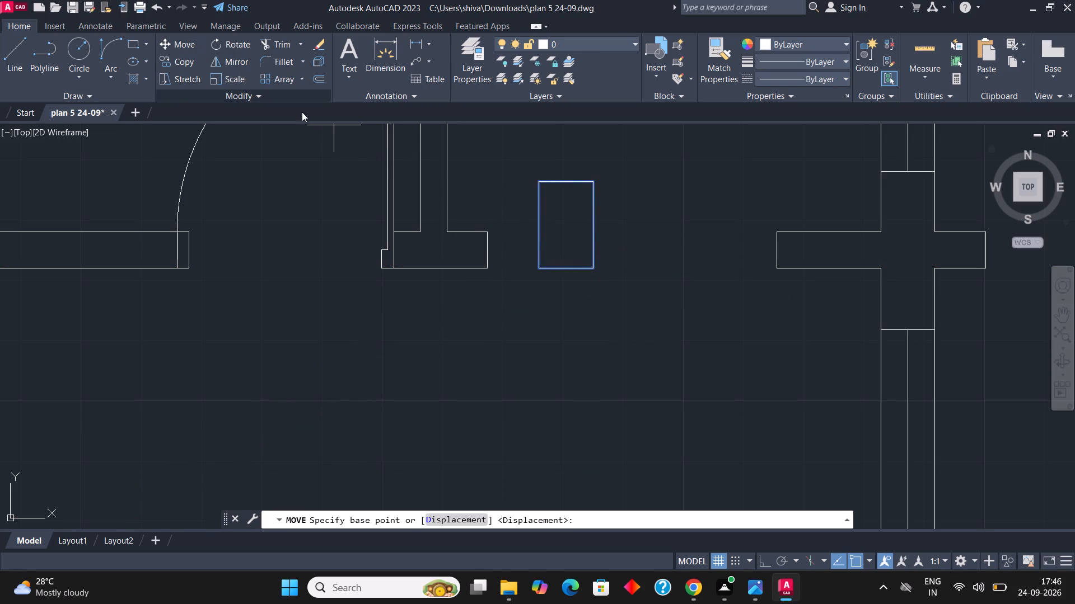
{"action": "left_click", "coordinate": [533, 267]}
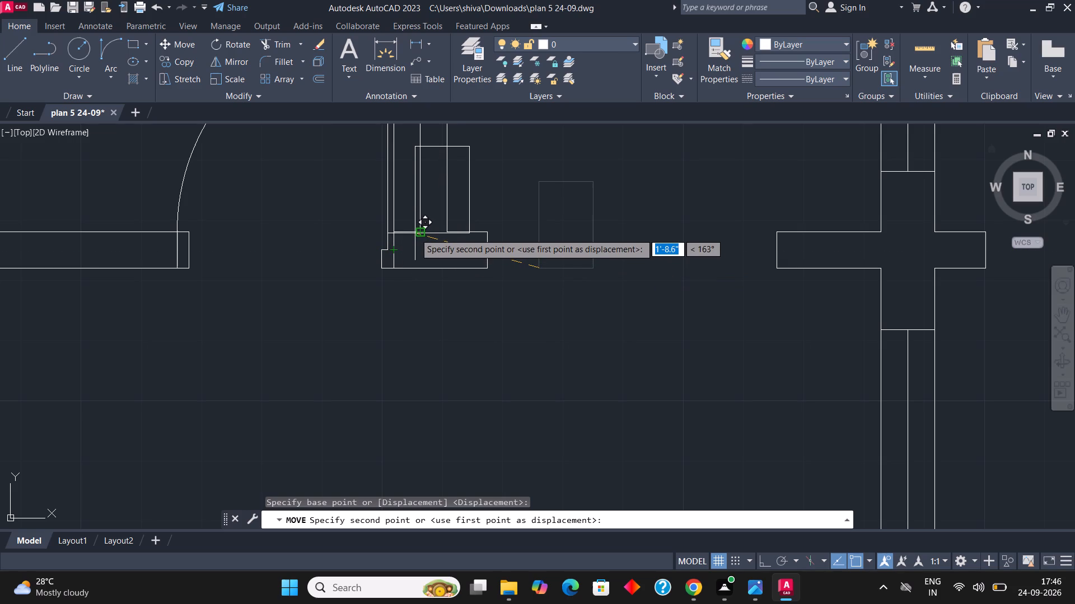
{"action": "left_click", "coordinate": [420, 268]}
{"action": "key", "text": "Escape"}
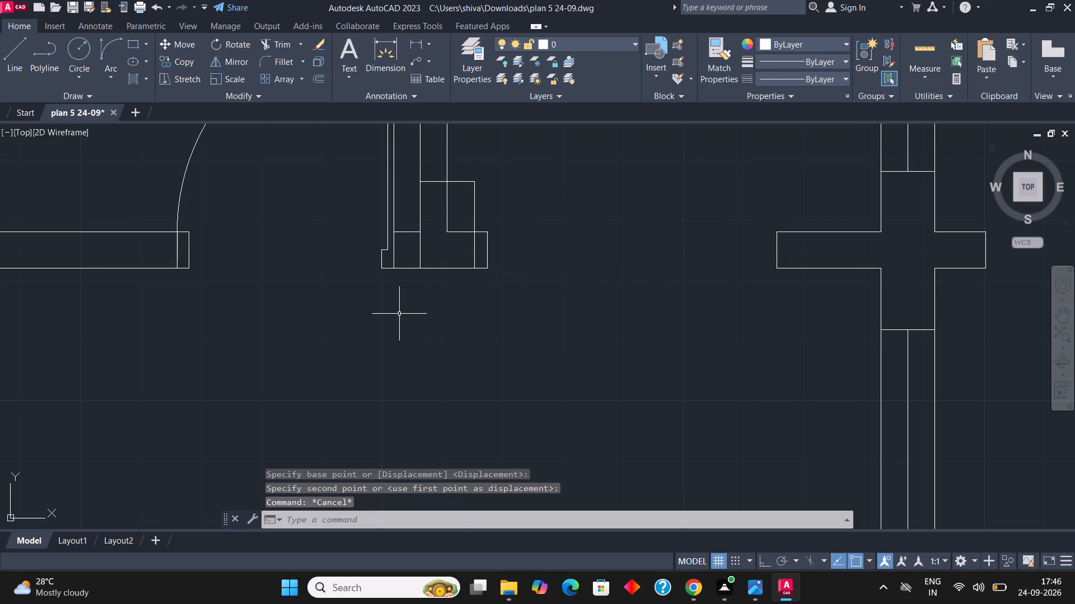
Trim the partition face lines that run inside the new column at the upper partition junction.
{"action": "key", "text": "t"}
{"action": "key", "text": "r"}
{"action": "key", "text": "Return"}
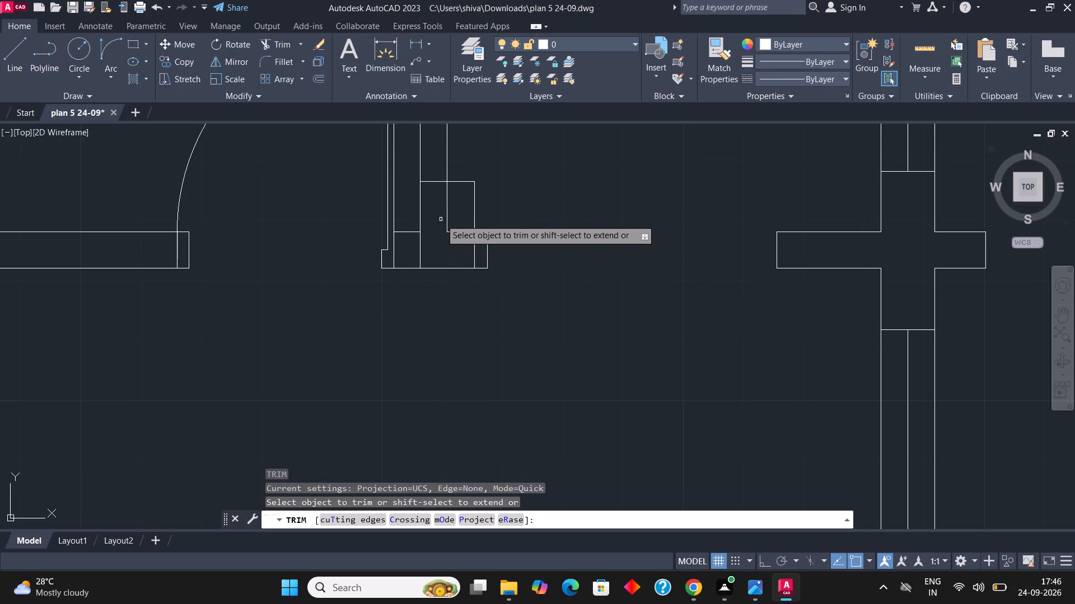
{"action": "left_click", "coordinate": [441, 219]}
{"action": "left_click", "coordinate": [461, 244]}
{"action": "scroll", "coordinate": [420, 254], "scroll_direction": "down", "scroll_amount": 1}
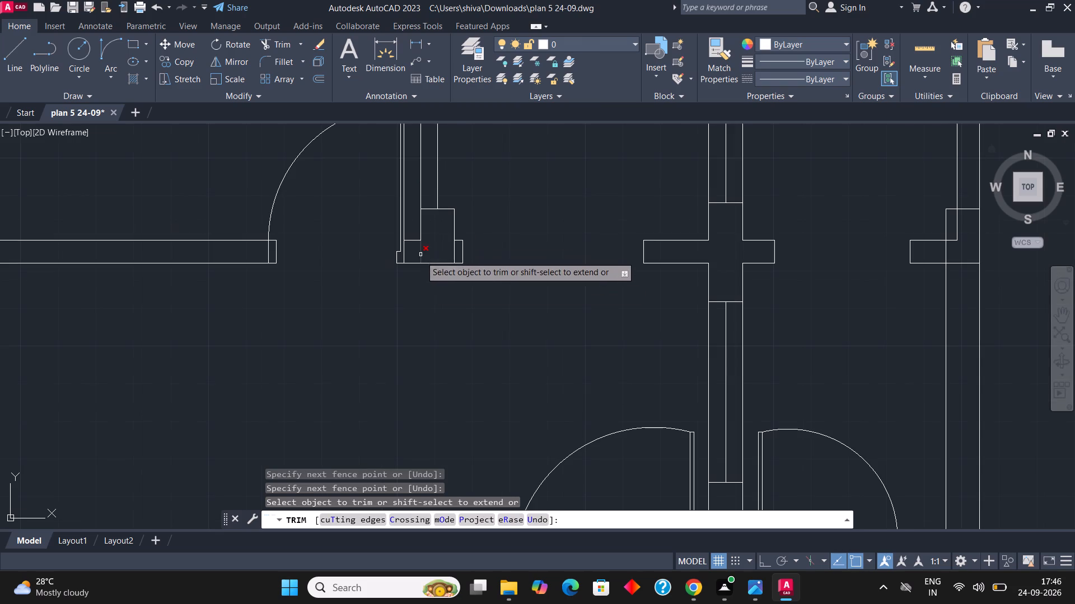
Trim the wall and partition lines inside the right-wall column at the upper cross partition, and finish trimming.
{"action": "scroll", "coordinate": [446, 310], "scroll_direction": "down", "scroll_amount": 2}
{"action": "scroll", "coordinate": [650, 293], "scroll_direction": "up", "scroll_amount": 1}
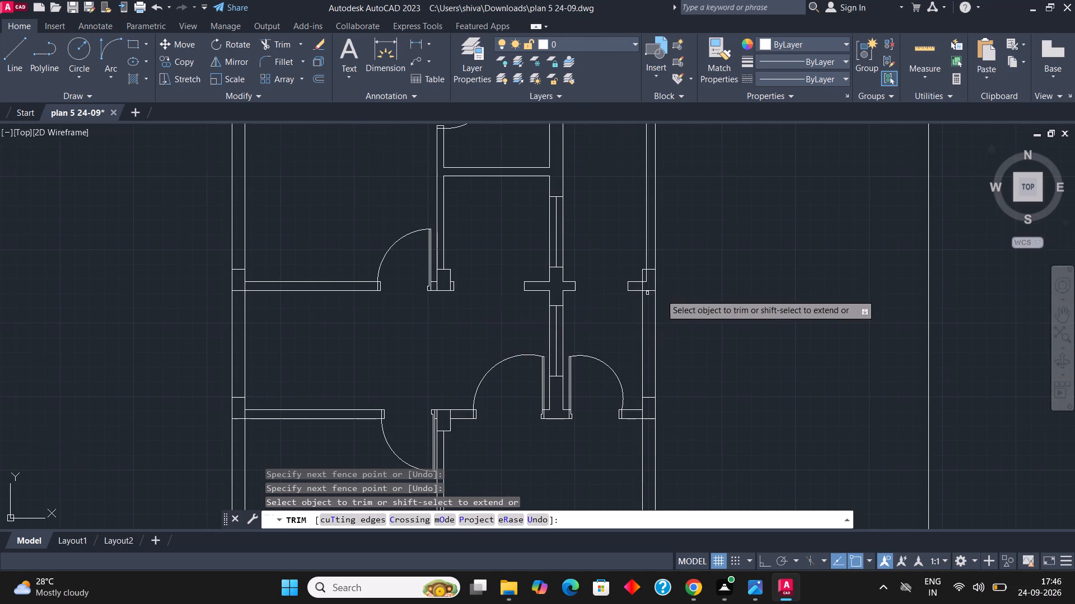
{"action": "scroll", "coordinate": [663, 279], "scroll_direction": "up", "scroll_amount": 2}
{"action": "scroll", "coordinate": [594, 268], "scroll_direction": "up", "scroll_amount": 1}
{"action": "left_click", "coordinate": [624, 247]}
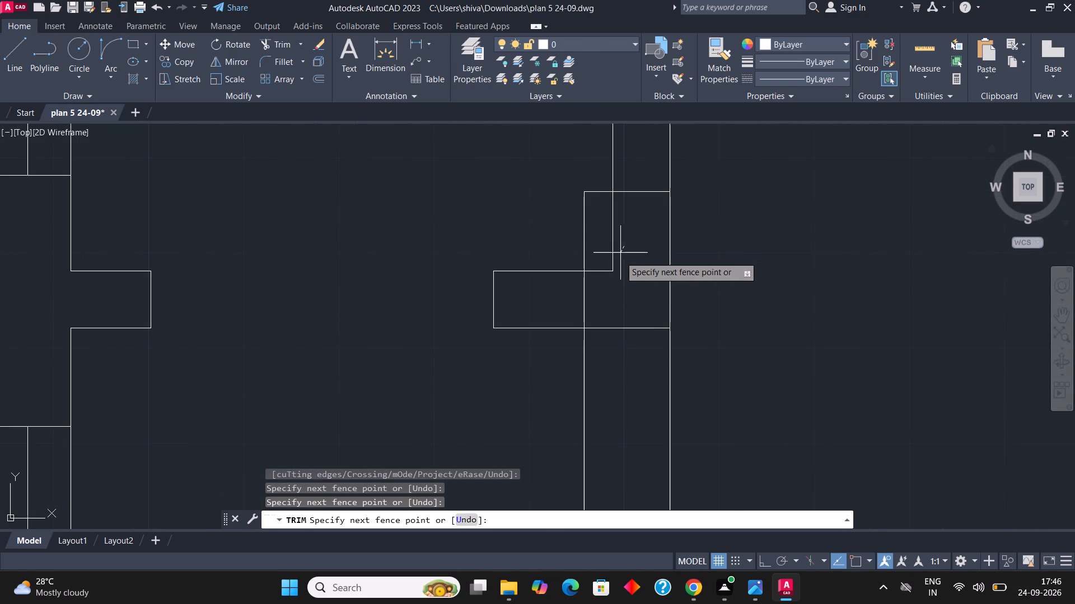
{"action": "left_click", "coordinate": [605, 278]}
{"action": "scroll", "coordinate": [605, 278], "scroll_direction": "down", "scroll_amount": 3}
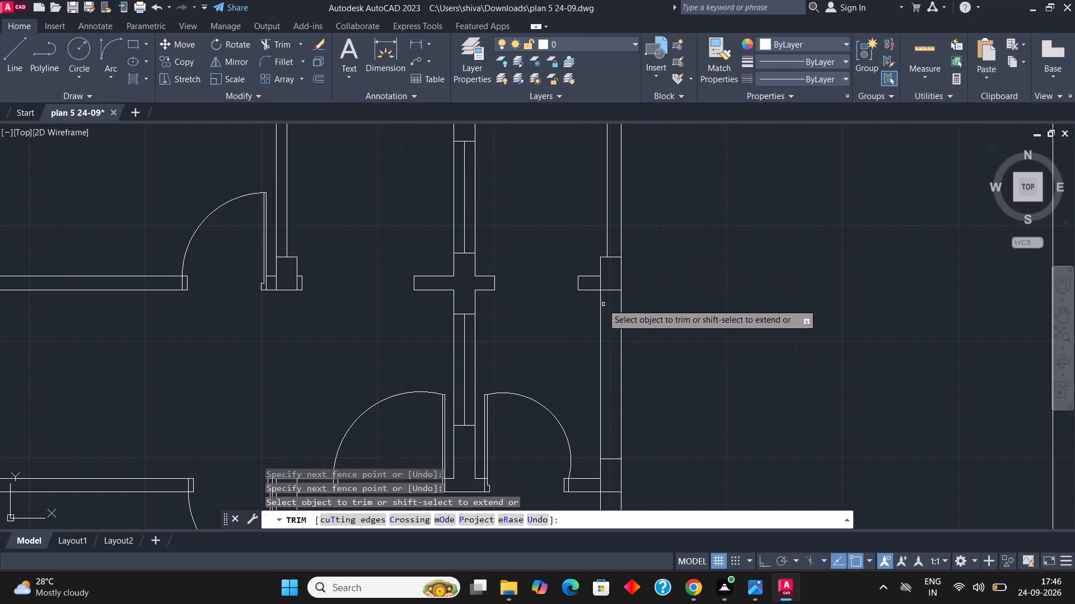
{"action": "scroll", "coordinate": [535, 252], "scroll_direction": "down", "scroll_amount": 2}
{"action": "scroll", "coordinate": [391, 313], "scroll_direction": "up", "scroll_amount": 1}
{"action": "scroll", "coordinate": [370, 310], "scroll_direction": "down", "scroll_amount": 1}
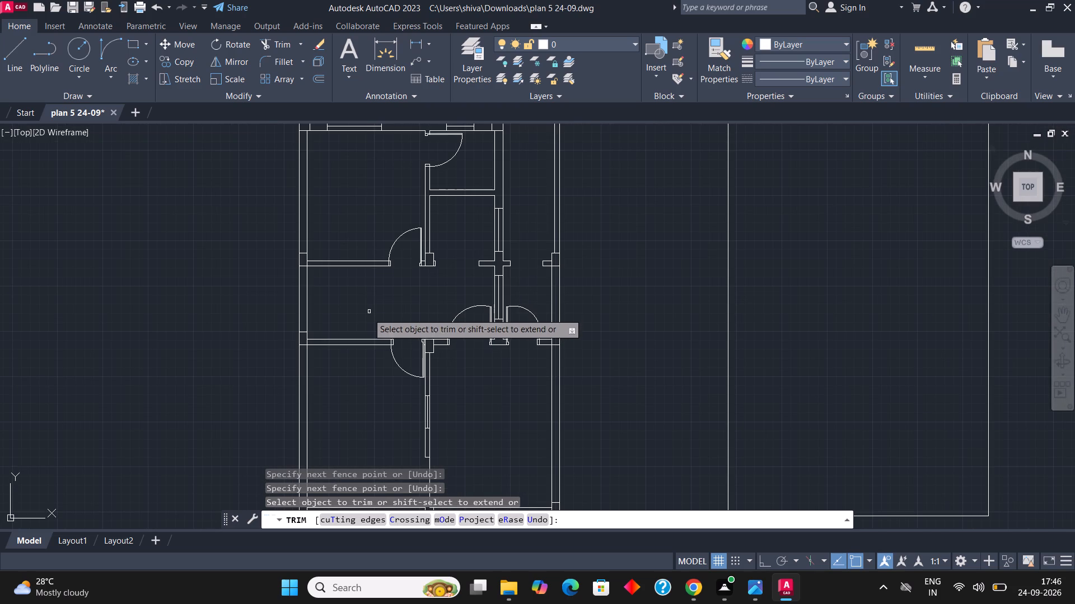
{"action": "scroll", "coordinate": [443, 306], "scroll_direction": "down", "scroll_amount": 1}
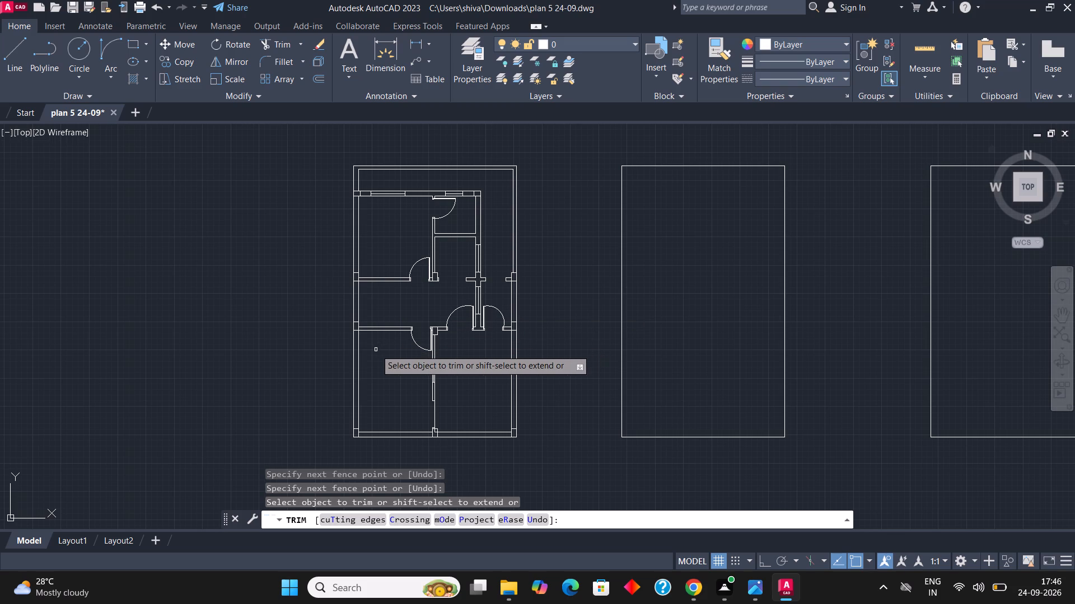
{"action": "scroll", "coordinate": [385, 361], "scroll_direction": "down", "scroll_amount": 1}
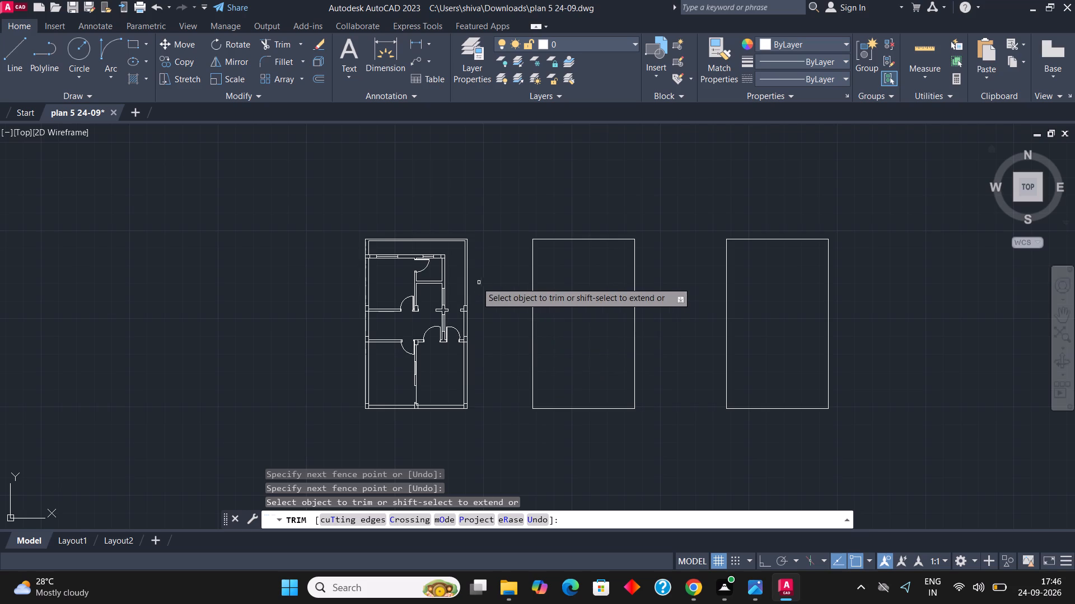
{"action": "scroll", "coordinate": [461, 282], "scroll_direction": "up", "scroll_amount": 1}
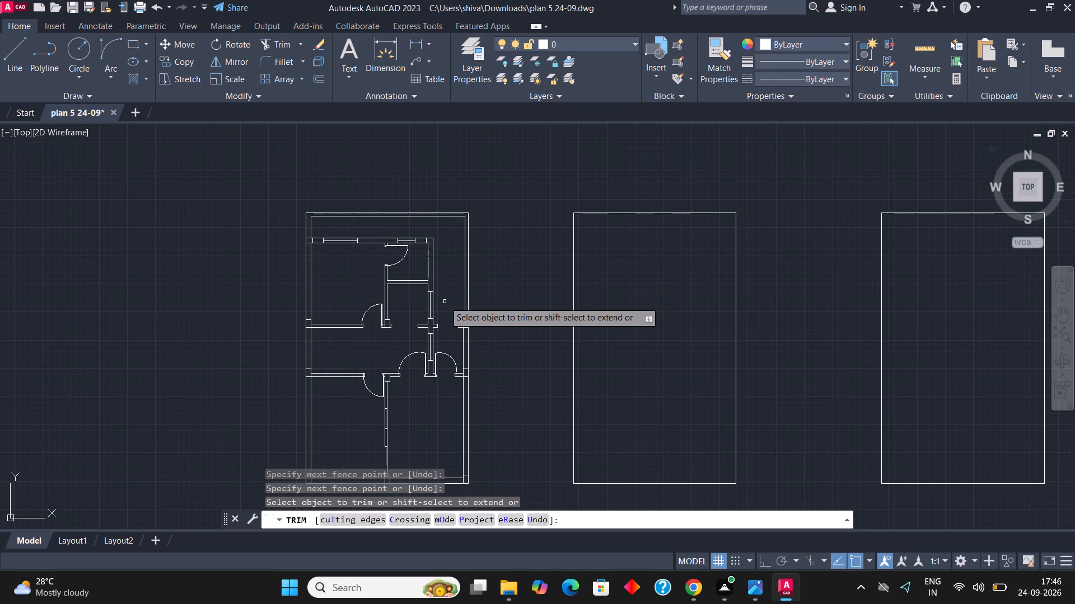
{"action": "key", "text": "Escape"}
{"action": "key", "text": "Escape"}
Dimension the plan's overall width along its top outer edge, placing the dimension line just above the wall.
{"action": "scroll", "coordinate": [405, 222], "scroll_direction": "up", "scroll_amount": 1}
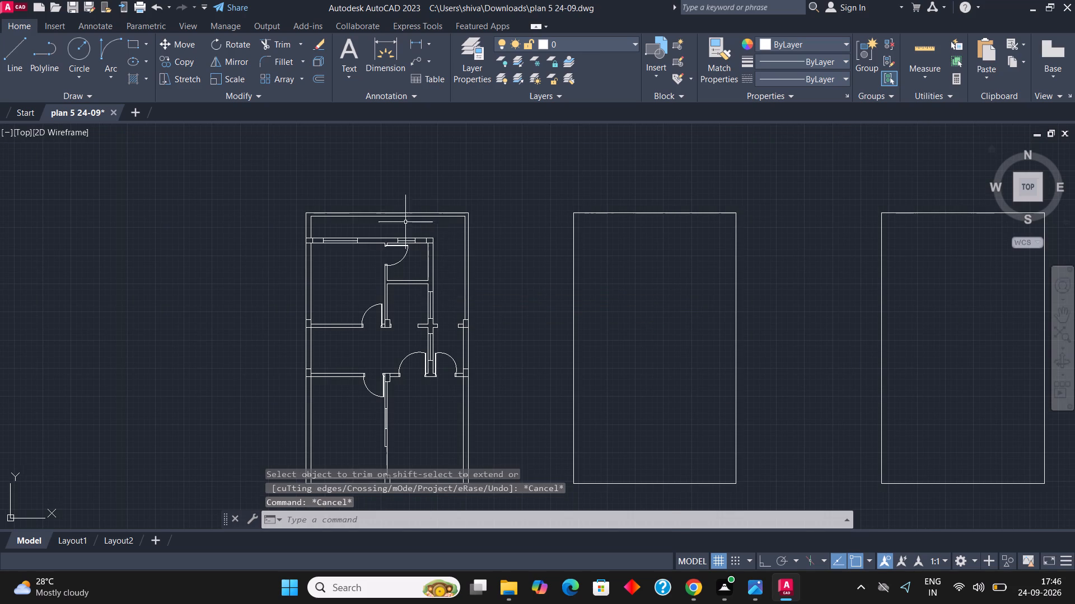
{"action": "scroll", "coordinate": [406, 209], "scroll_direction": "up", "scroll_amount": 1}
{"action": "left_click", "coordinate": [380, 59]}
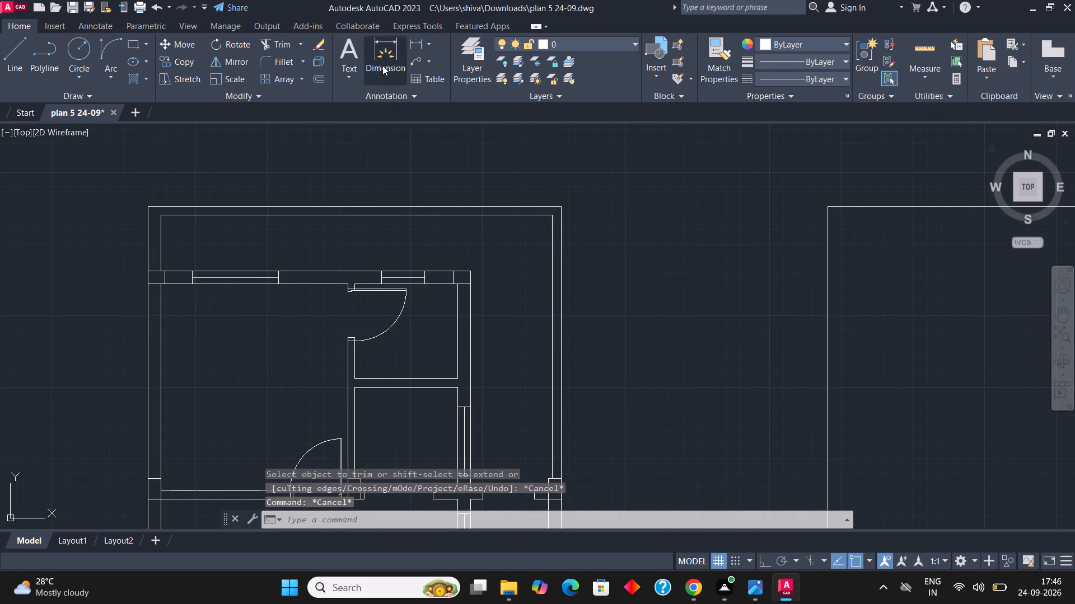
{"action": "left_click", "coordinate": [390, 205]}
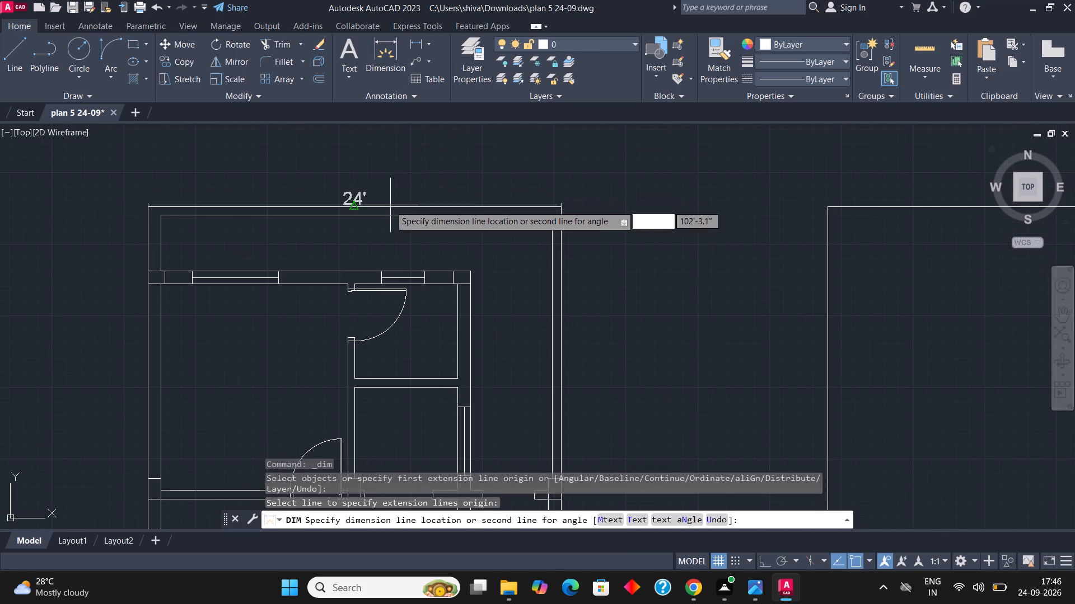
{"action": "left_click", "coordinate": [389, 190]}
{"action": "scroll", "coordinate": [413, 179], "scroll_direction": "up", "scroll_amount": 3}
{"action": "scroll", "coordinate": [522, 129], "scroll_direction": "down", "scroll_amount": 2}
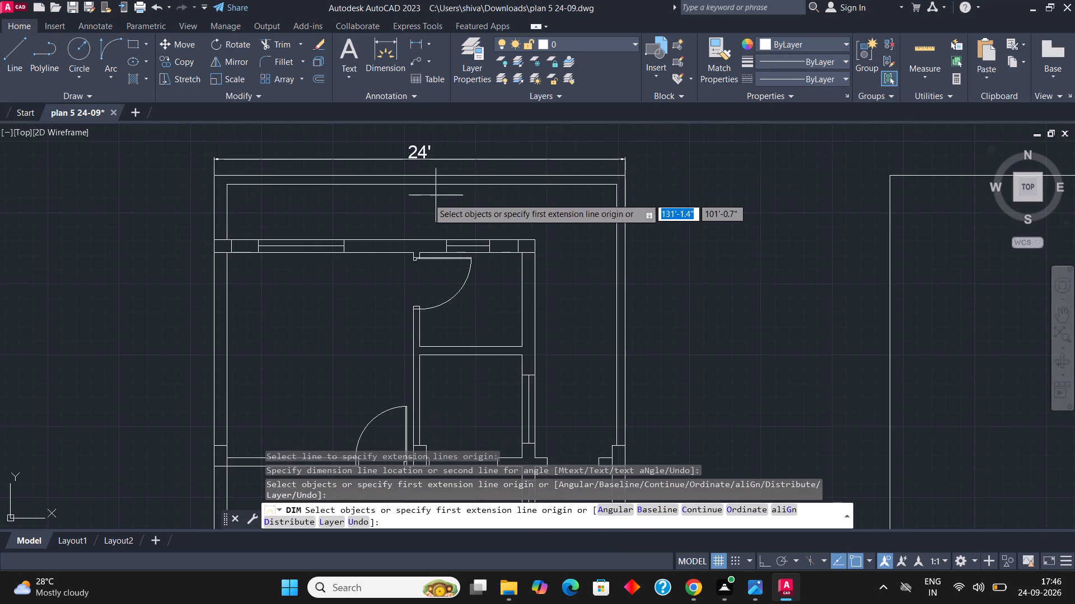
{"action": "scroll", "coordinate": [466, 144], "scroll_direction": "down", "scroll_amount": 2}
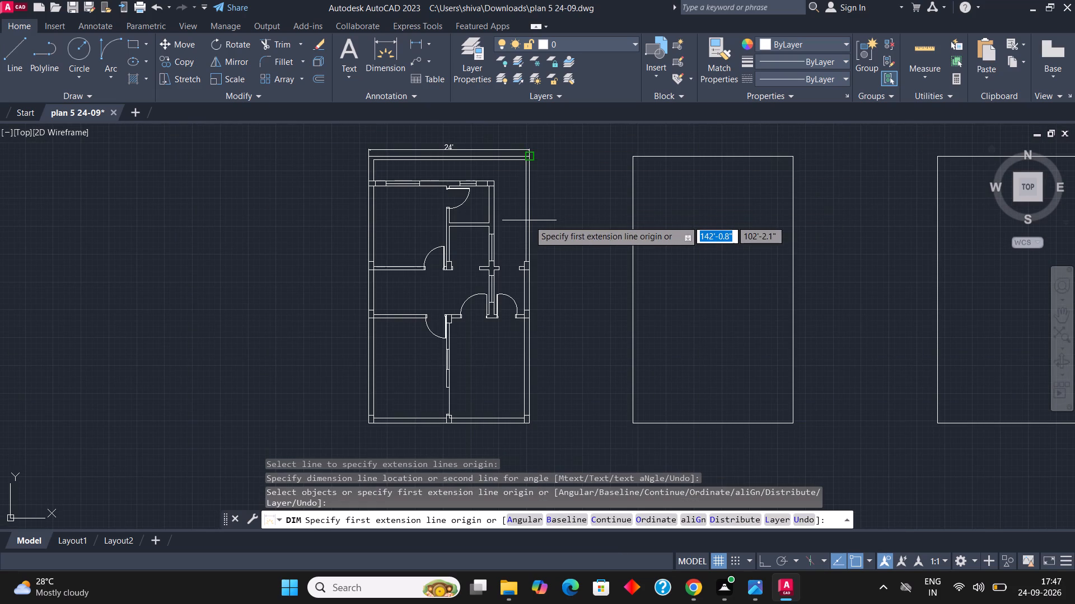
Add a linear dimension for the plan's overall length along its right outer edge, placing the dimension line just outside the wall.
{"action": "scroll", "coordinate": [533, 235], "scroll_direction": "up", "scroll_amount": 2}
{"action": "scroll", "coordinate": [510, 221], "scroll_direction": "down", "scroll_amount": 1}
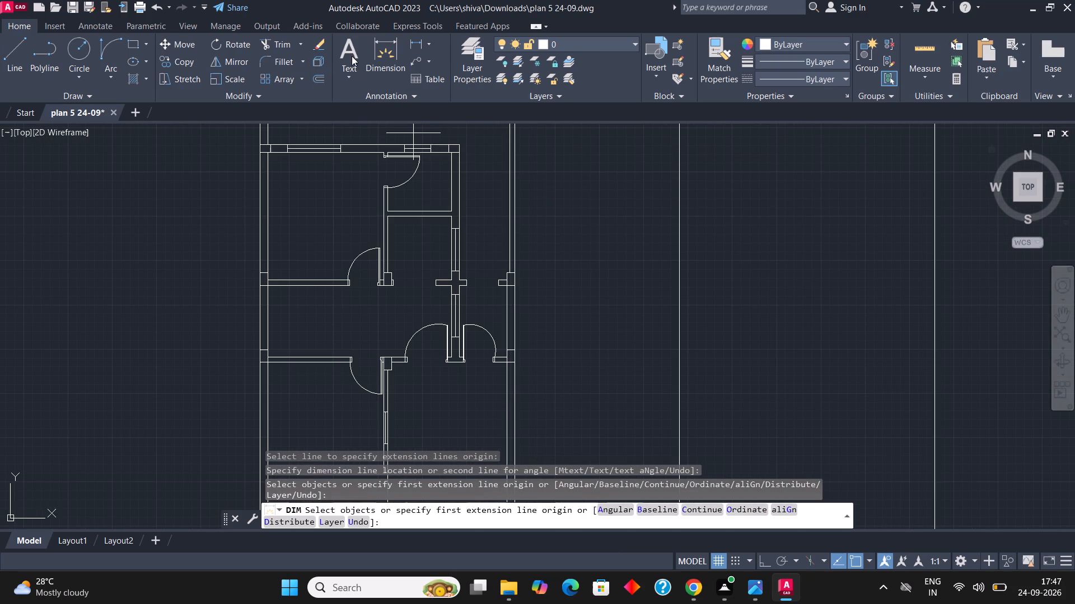
{"action": "left_click", "coordinate": [409, 48]}
{"action": "scroll", "coordinate": [403, 186], "scroll_direction": "down", "scroll_amount": 2}
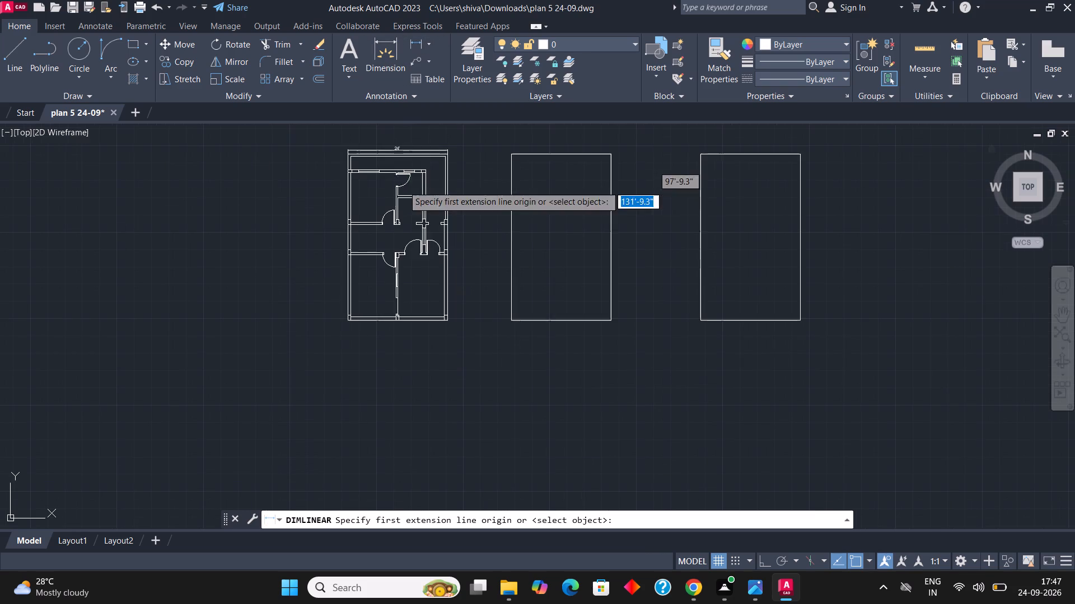
{"action": "scroll", "coordinate": [448, 164], "scroll_direction": "up", "scroll_amount": 3}
{"action": "scroll", "coordinate": [441, 161], "scroll_direction": "down", "scroll_amount": 1}
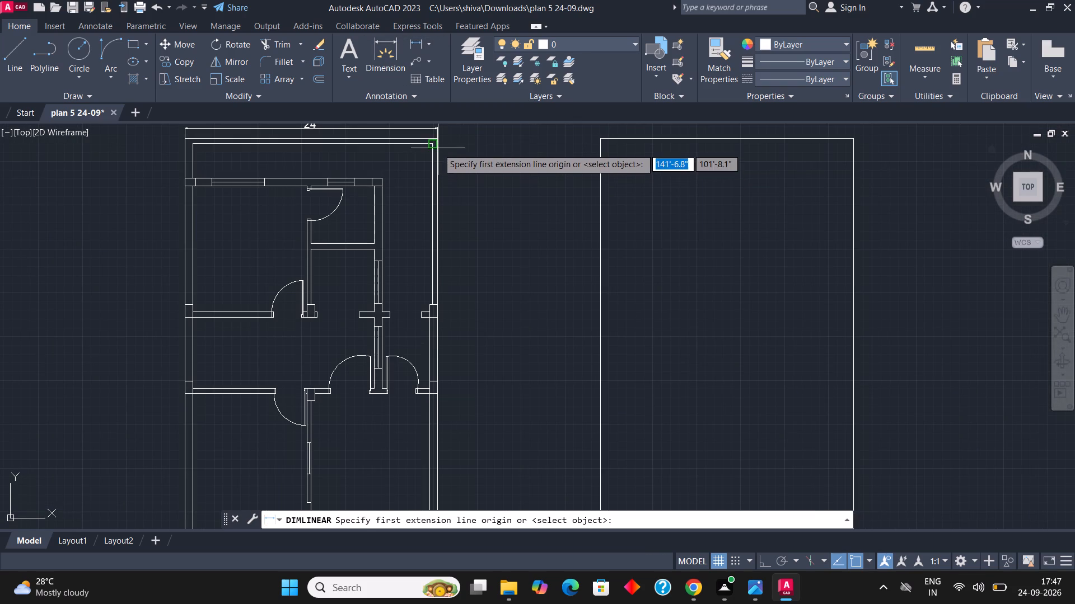
{"action": "scroll", "coordinate": [443, 140], "scroll_direction": "up", "scroll_amount": 1}
{"action": "left_click", "coordinate": [433, 139]}
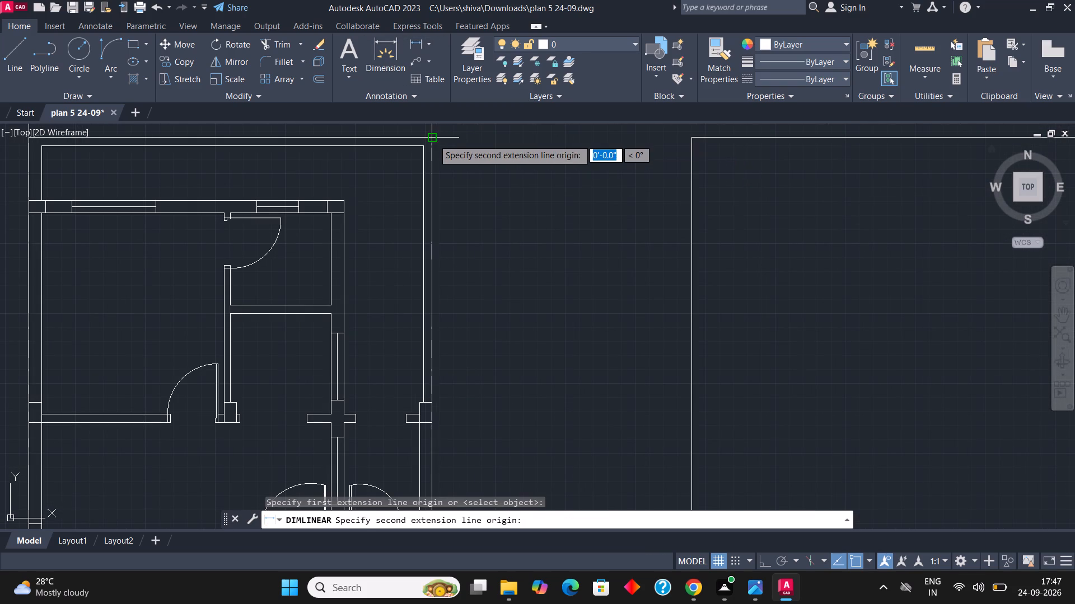
{"action": "scroll", "coordinate": [433, 139], "scroll_direction": "down", "scroll_amount": 3}
{"action": "scroll", "coordinate": [437, 306], "scroll_direction": "up", "scroll_amount": 3}
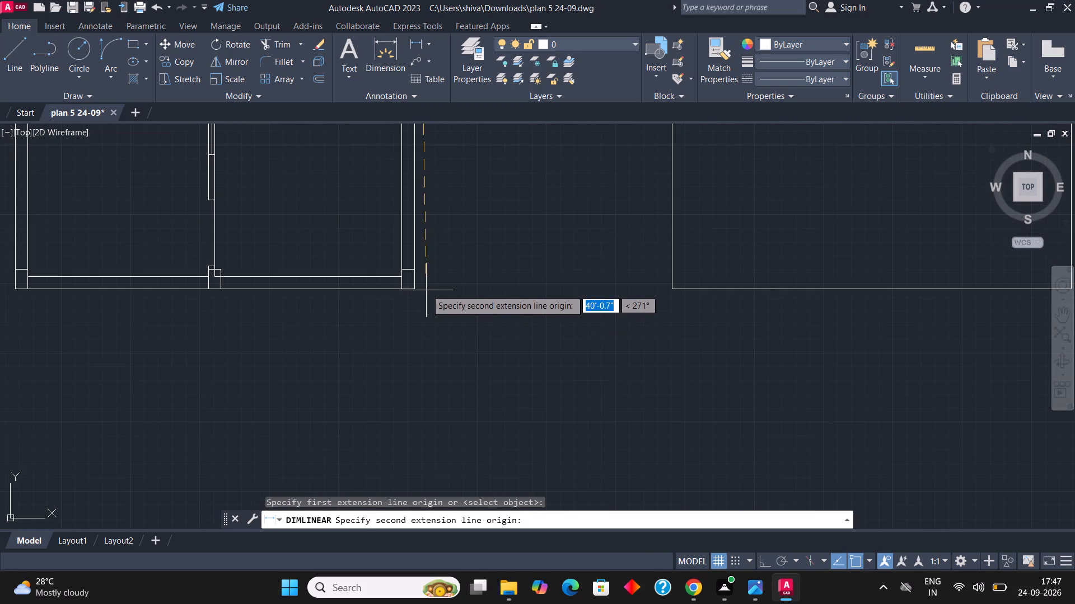
{"action": "left_click", "coordinate": [416, 290]}
{"action": "scroll", "coordinate": [416, 310], "scroll_direction": "down", "scroll_amount": 2}
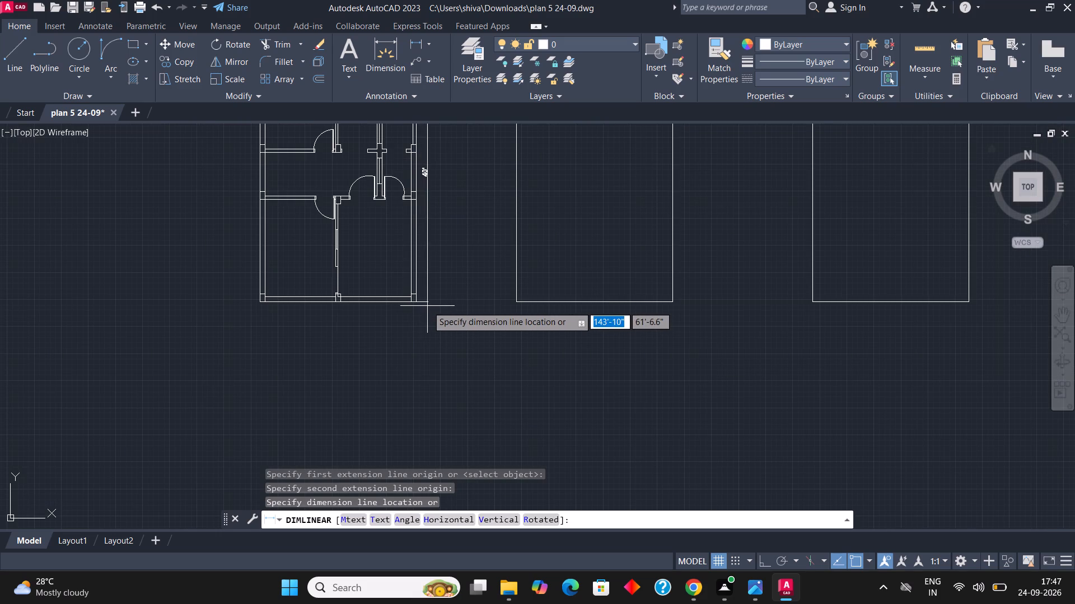
{"action": "left_click", "coordinate": [428, 306]}
Move the vertical overall dimension horizontally away from the right wall by about 1'-2", with Ortho turned on.
{"action": "scroll", "coordinate": [427, 305], "scroll_direction": "up", "scroll_amount": 3}
{"action": "left_click", "coordinate": [440, 313]}
{"action": "left_click", "coordinate": [409, 277]}
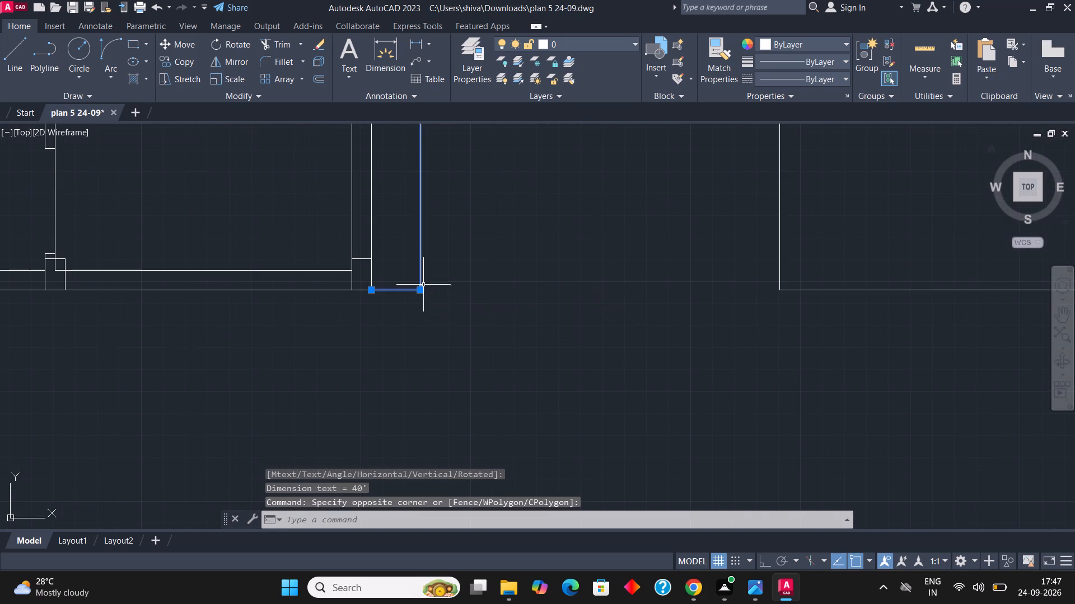
{"action": "key", "text": "m"}
{"action": "key", "text": "Return"}
{"action": "left_click", "coordinate": [412, 298]}
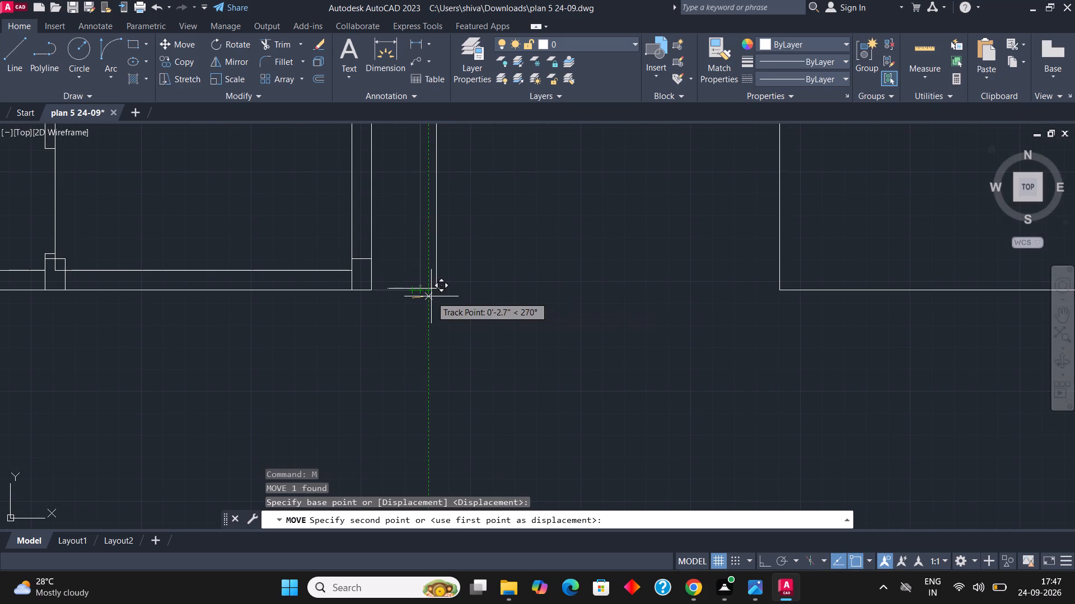
{"action": "scroll", "coordinate": [443, 299], "scroll_direction": "up", "scroll_amount": 1}
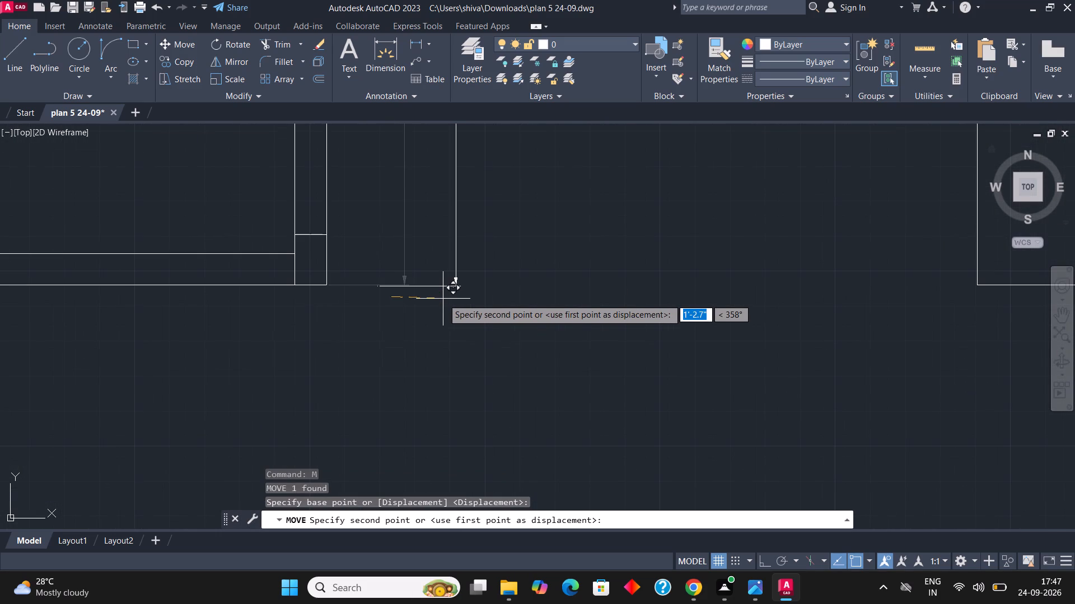
{"action": "key", "text": "F8"}
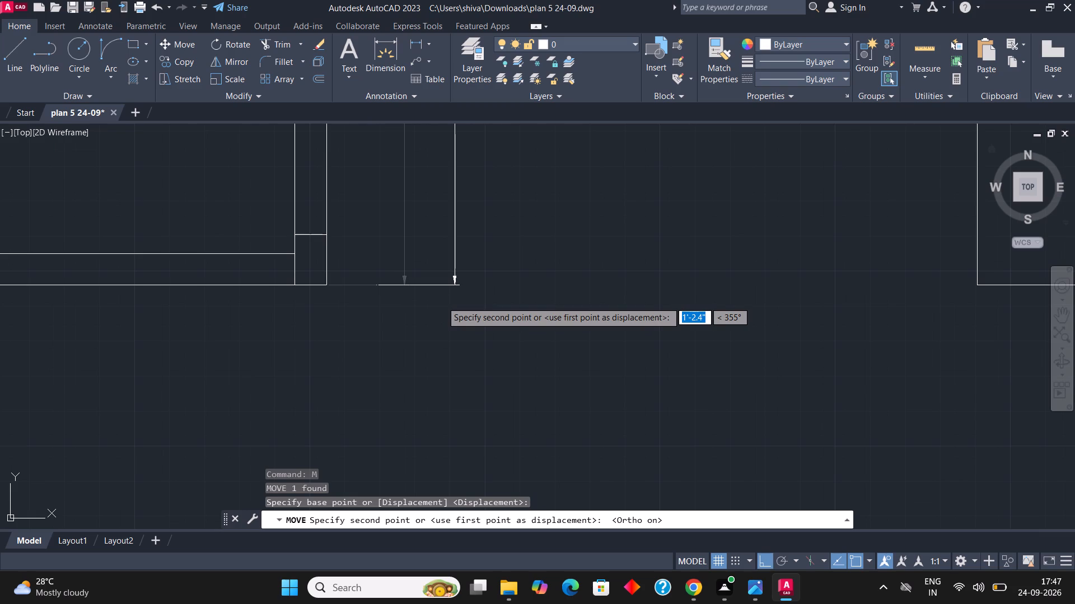
{"action": "left_click", "coordinate": [442, 301]}
Move the overall width dimension straight up so it sits farther from the plan's top wall.
{"action": "scroll", "coordinate": [454, 336], "scroll_direction": "down", "scroll_amount": 5}
{"action": "scroll", "coordinate": [463, 171], "scroll_direction": "up", "scroll_amount": 3}
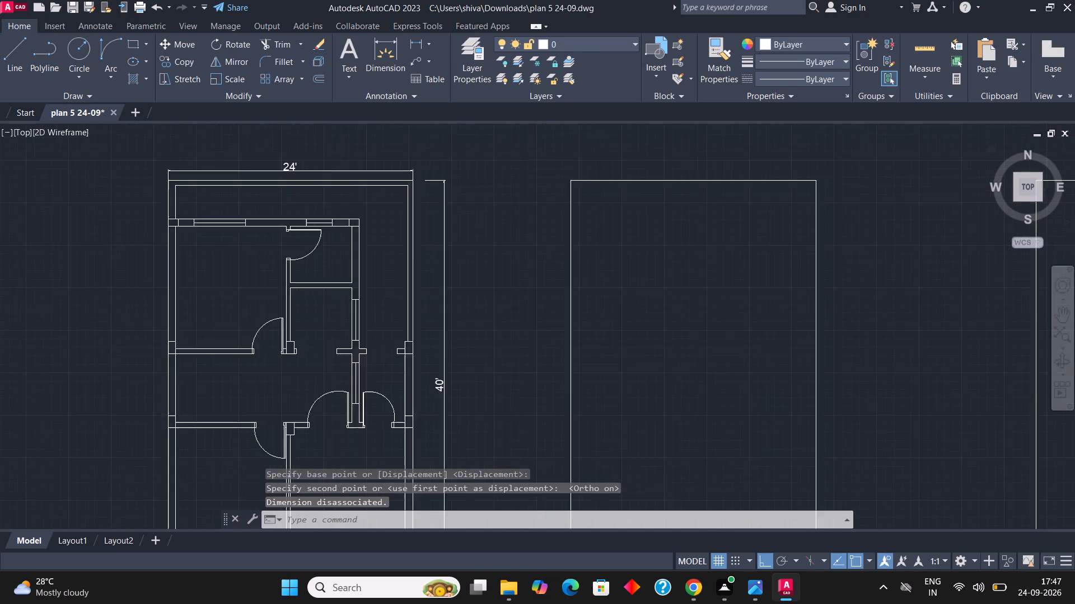
{"action": "scroll", "coordinate": [281, 167], "scroll_direction": "up", "scroll_amount": 2}
{"action": "left_click", "coordinate": [565, 192]}
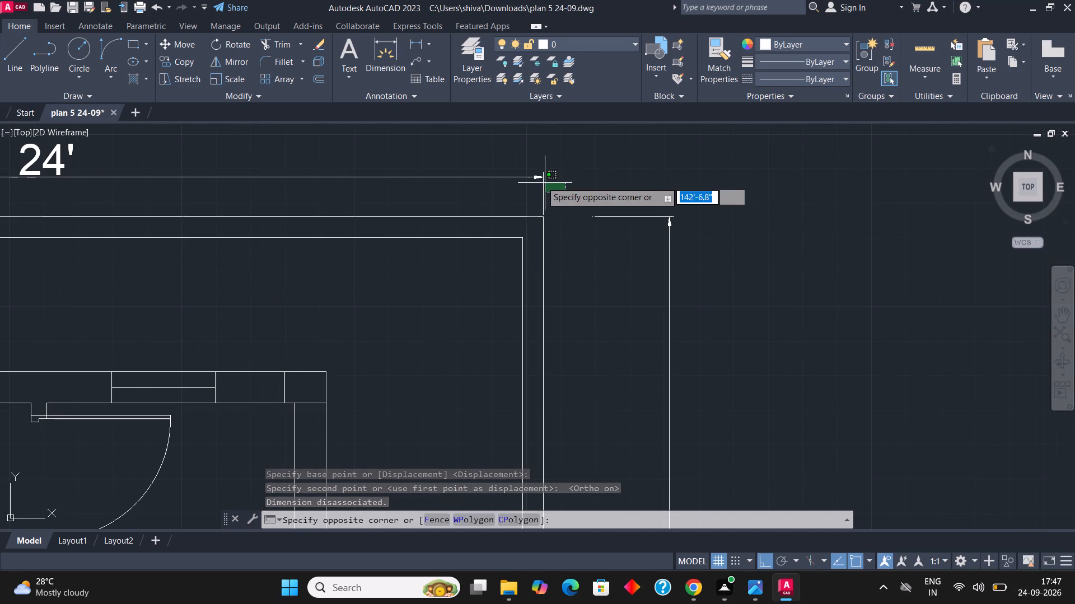
{"action": "left_click", "coordinate": [504, 174]}
{"action": "key", "text": "m"}
{"action": "key", "text": "Return"}
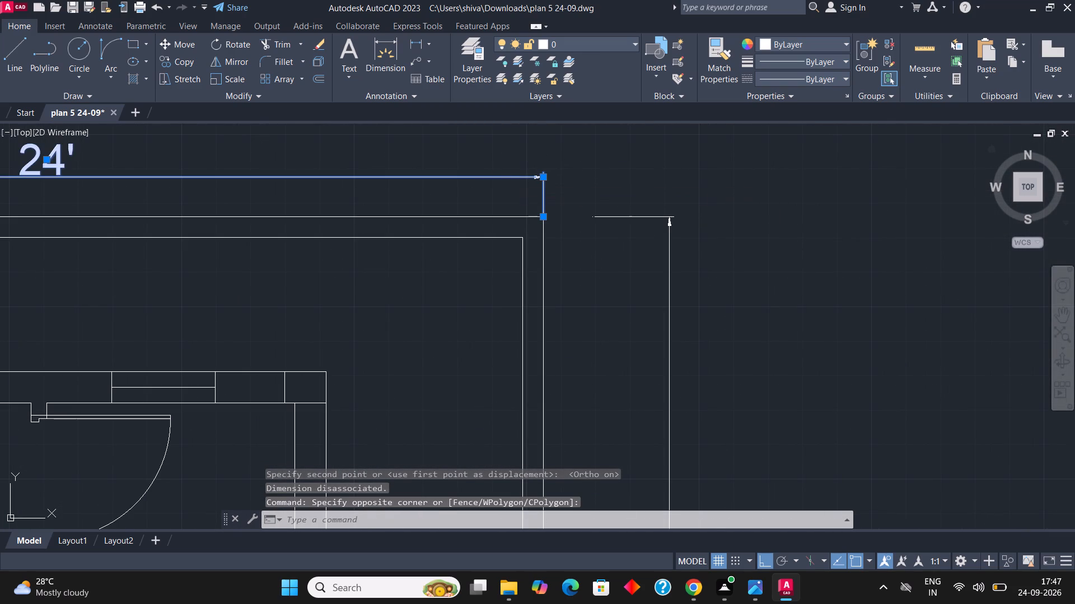
{"action": "left_click", "coordinate": [600, 197]}
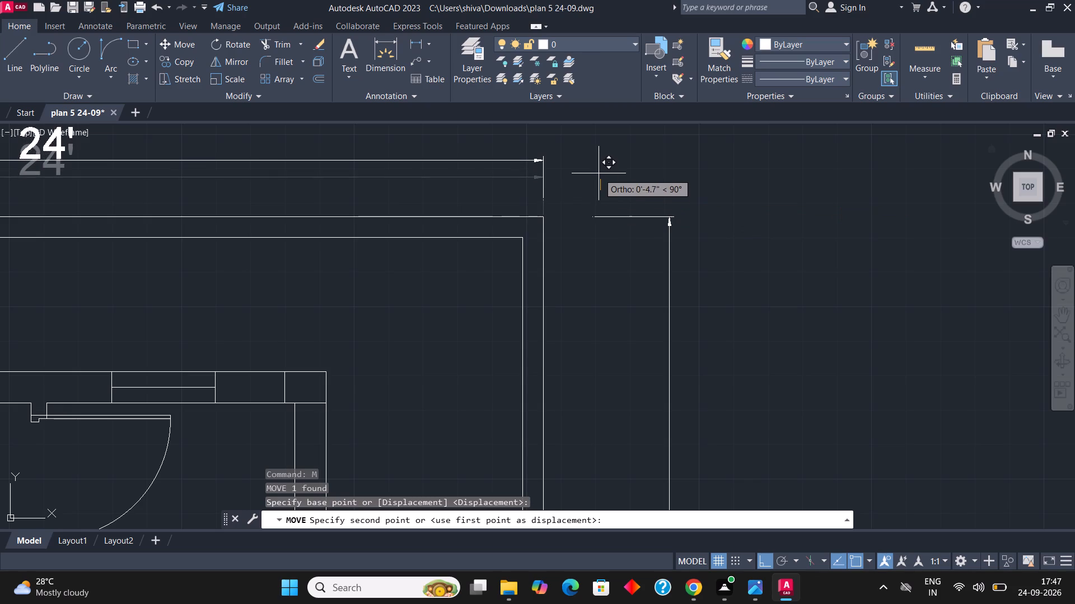
{"action": "left_click", "coordinate": [599, 172]}
Trim the partition and wall lines that run inside the column where the vertical partition meets the bottom wall.
{"action": "scroll", "coordinate": [602, 173], "scroll_direction": "down", "scroll_amount": 2}
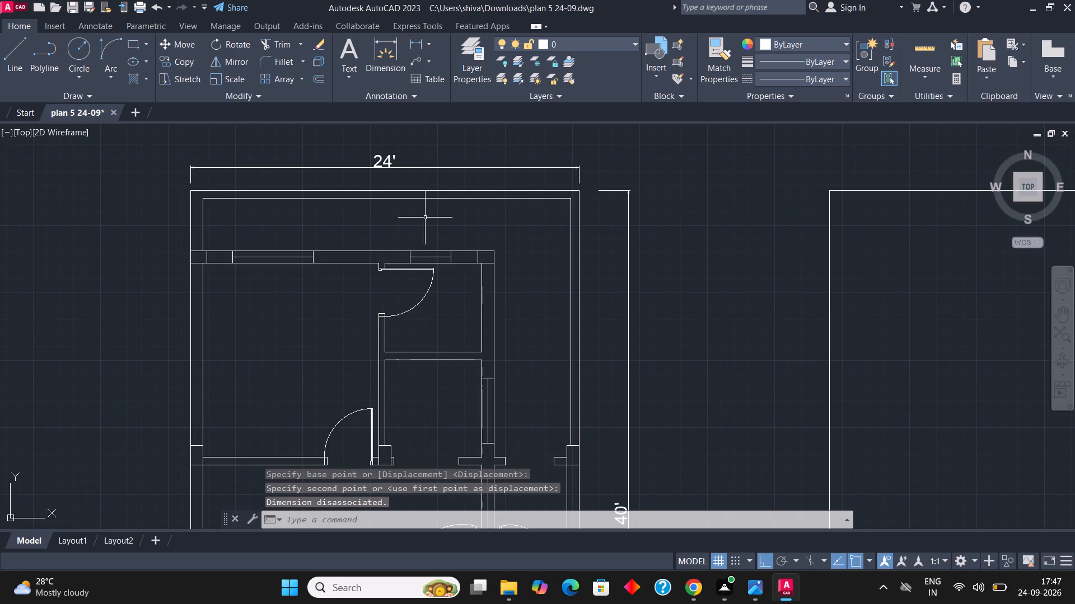
{"action": "scroll", "coordinate": [317, 194], "scroll_direction": "down", "scroll_amount": 3}
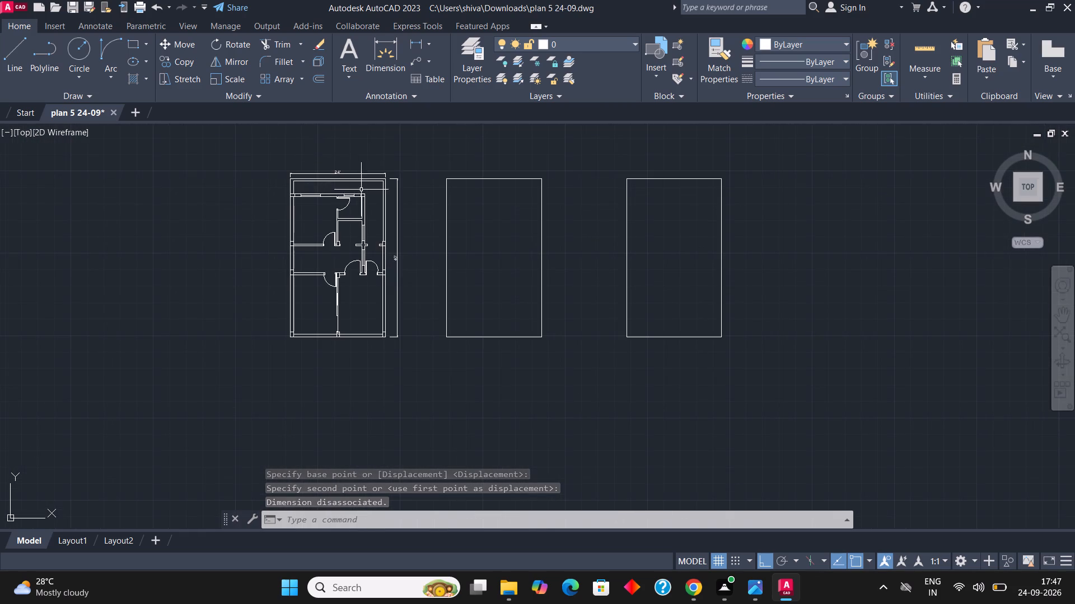
{"action": "scroll", "coordinate": [365, 193], "scroll_direction": "up", "scroll_amount": 2}
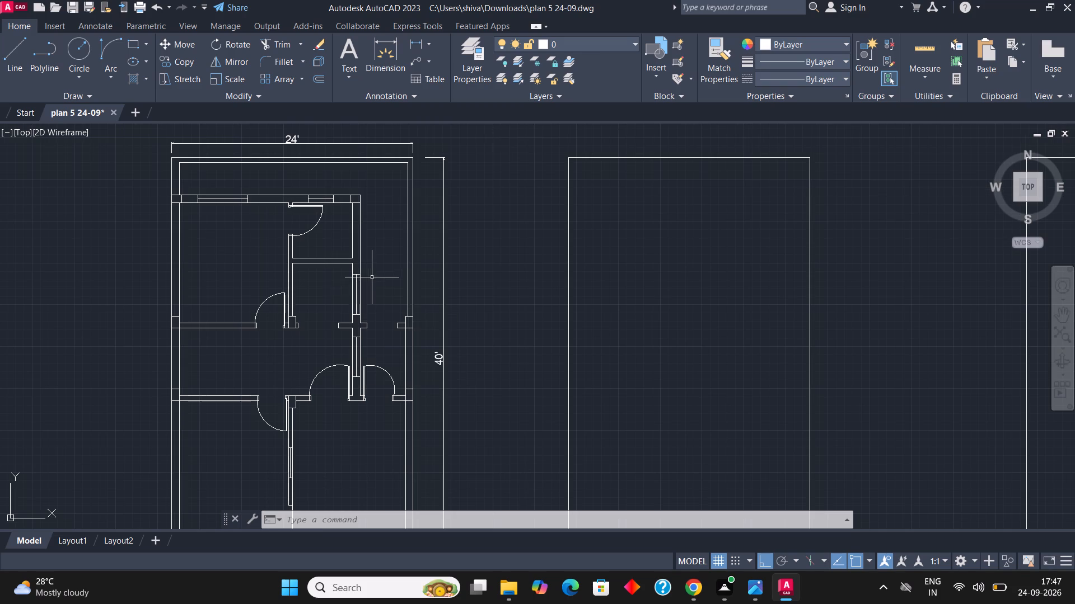
{"action": "scroll", "coordinate": [377, 276], "scroll_direction": "down", "scroll_amount": 2}
{"action": "scroll", "coordinate": [342, 375], "scroll_direction": "up", "scroll_amount": 2}
{"action": "scroll", "coordinate": [214, 438], "scroll_direction": "up", "scroll_amount": 1}
{"action": "scroll", "coordinate": [343, 390], "scroll_direction": "up", "scroll_amount": 1}
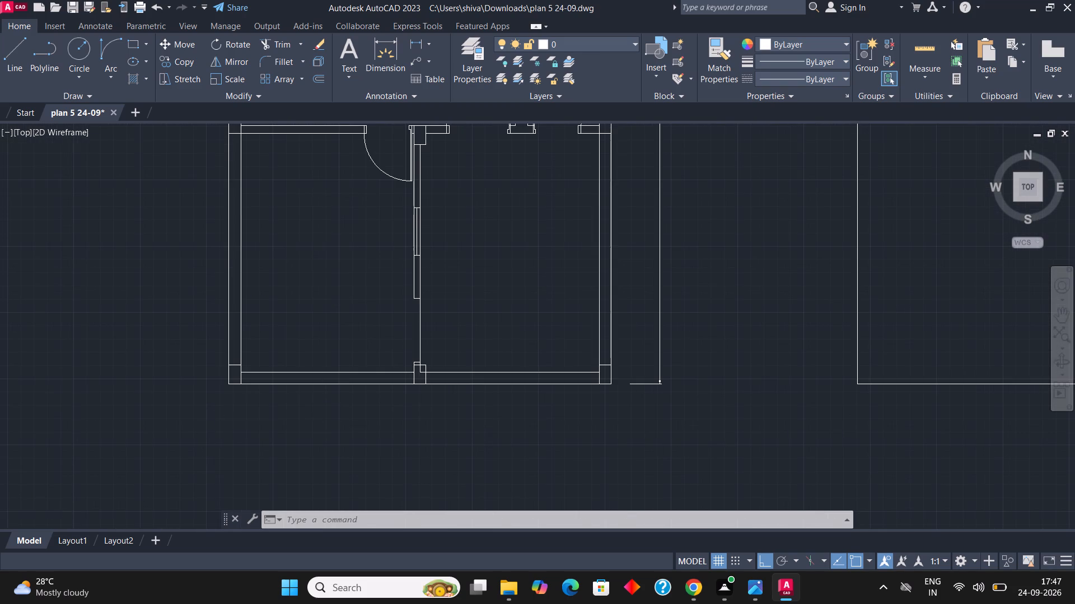
{"action": "scroll", "coordinate": [422, 376], "scroll_direction": "up", "scroll_amount": 2}
{"action": "scroll", "coordinate": [500, 358], "scroll_direction": "up", "scroll_amount": 2}
{"action": "key", "text": "Escape"}
{"action": "key", "text": "Escape"}
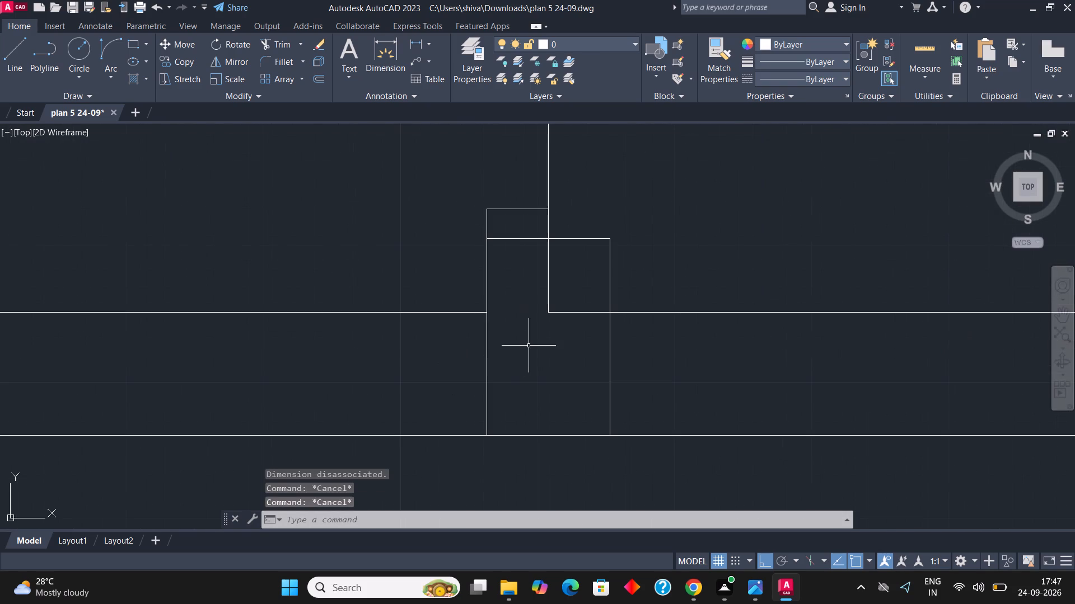
{"action": "key", "text": "r"}
{"action": "key", "text": "Escape"}
{"action": "key", "text": "Escape"}
{"action": "type", "text": "tr"}
{"action": "key", "text": "r"}
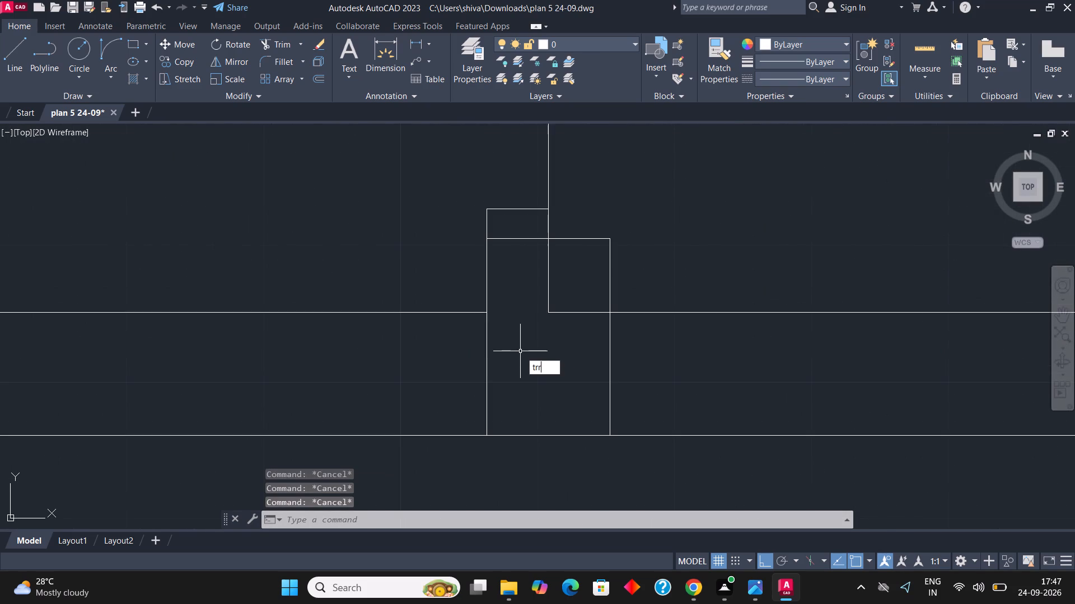
{"action": "key", "text": "BackSpace"}
{"action": "key", "text": "Return"}
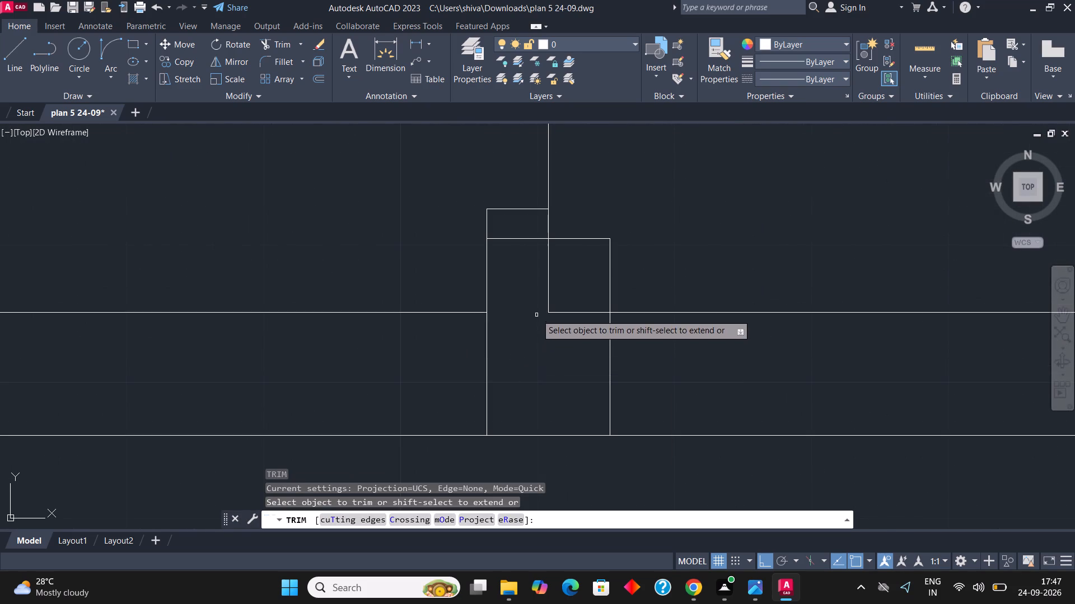
{"action": "left_click", "coordinate": [533, 286]}
{"action": "left_click", "coordinate": [566, 324]}
{"action": "key", "text": "Escape"}
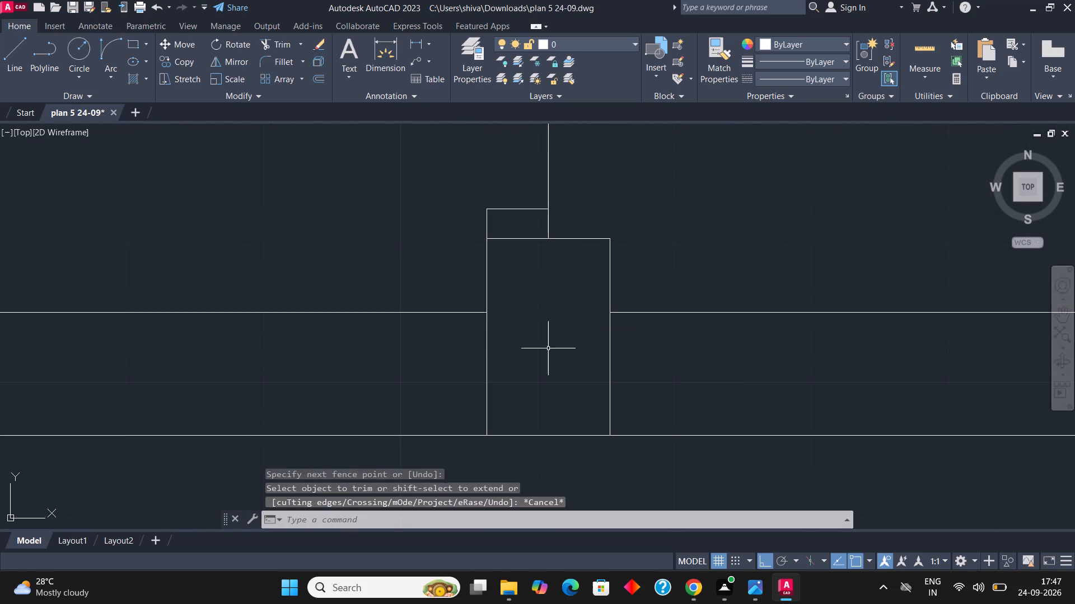
{"action": "key", "text": "Escape"}
{"action": "key", "text": "Escape"}
Examine the plan's columns, wall junctions, doors and windows, from the bottom wall up to the top cross wall.
{"action": "scroll", "coordinate": [550, 361], "scroll_direction": "down", "scroll_amount": 4}
{"action": "scroll", "coordinate": [543, 422], "scroll_direction": "down", "scroll_amount": 2}
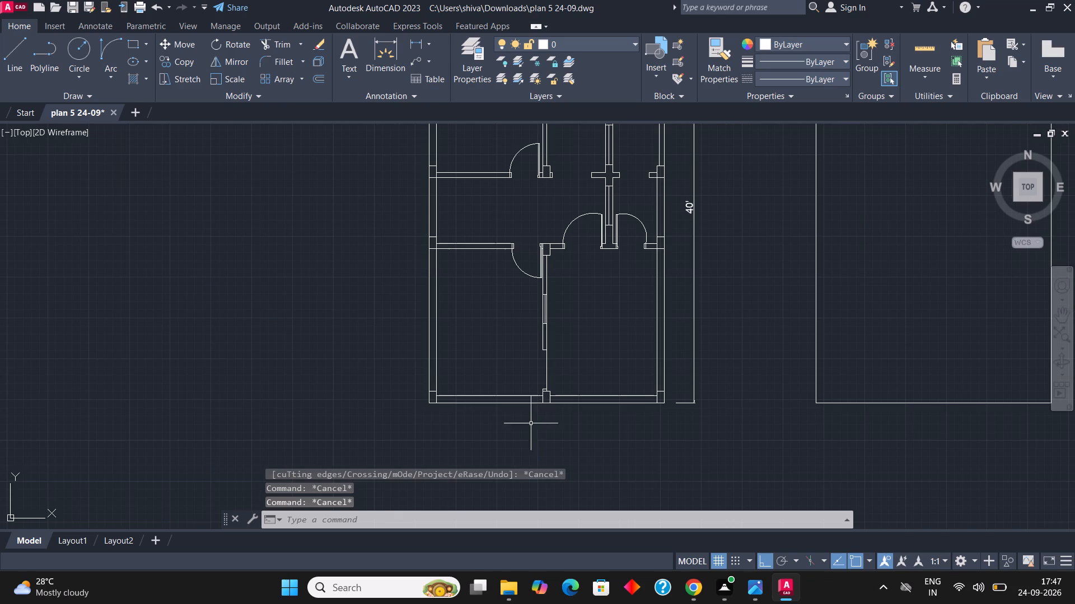
{"action": "scroll", "coordinate": [529, 301], "scroll_direction": "up", "scroll_amount": 1}
{"action": "scroll", "coordinate": [571, 241], "scroll_direction": "up", "scroll_amount": 3}
{"action": "scroll", "coordinate": [538, 348], "scroll_direction": "down", "scroll_amount": 2}
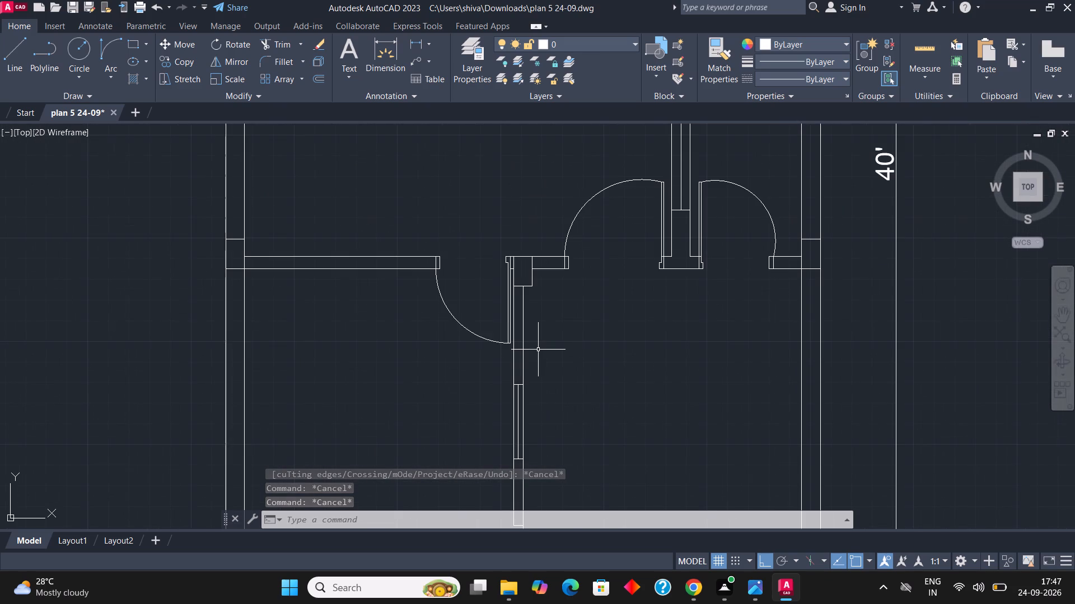
{"action": "scroll", "coordinate": [805, 263], "scroll_direction": "up", "scroll_amount": 3}
{"action": "scroll", "coordinate": [790, 267], "scroll_direction": "down", "scroll_amount": 1}
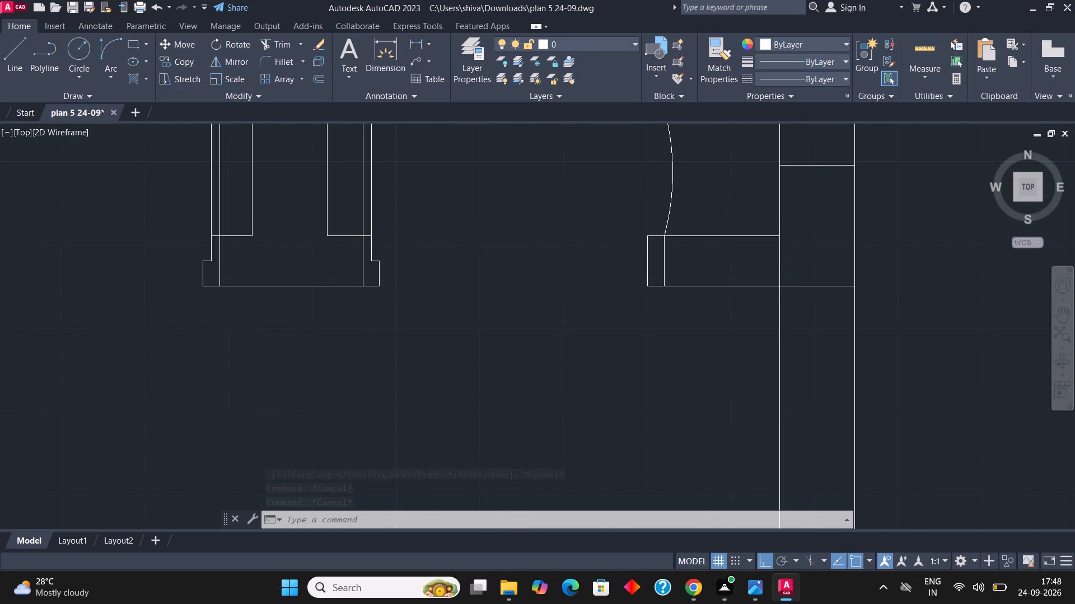
{"action": "scroll", "coordinate": [790, 267], "scroll_direction": "down", "scroll_amount": 3}
{"action": "scroll", "coordinate": [425, 353], "scroll_direction": "down", "scroll_amount": 1}
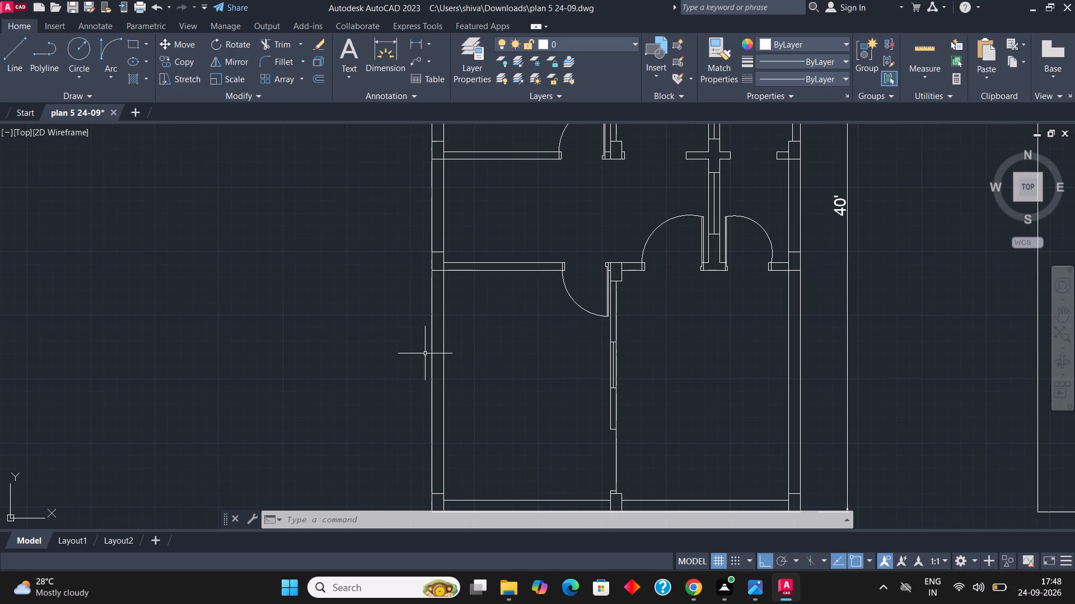
{"action": "scroll", "coordinate": [425, 353], "scroll_direction": "down", "scroll_amount": 1}
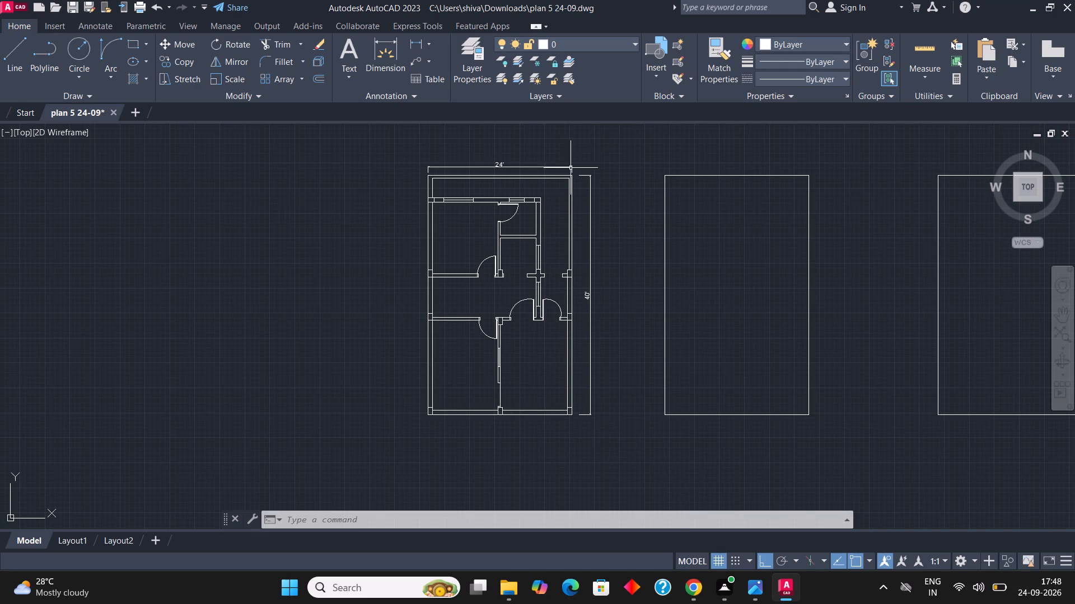
{"action": "scroll", "coordinate": [545, 174], "scroll_direction": "up", "scroll_amount": 2}
{"action": "scroll", "coordinate": [526, 166], "scroll_direction": "down", "scroll_amount": 1}
{"action": "scroll", "coordinate": [529, 203], "scroll_direction": "up", "scroll_amount": 1}
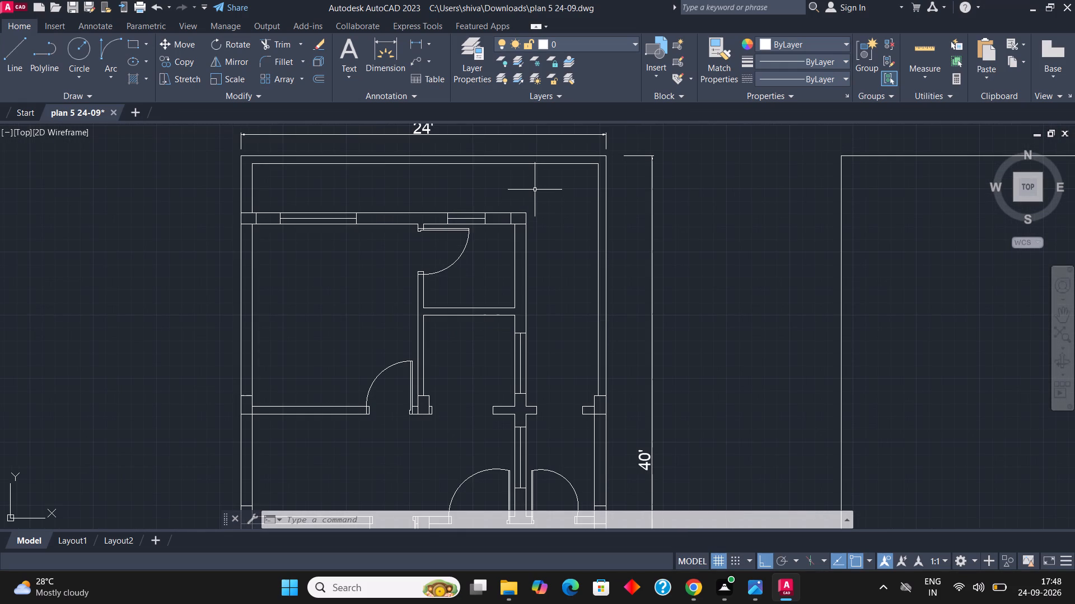
{"action": "scroll", "coordinate": [534, 166], "scroll_direction": "down", "scroll_amount": 2}
{"action": "scroll", "coordinate": [534, 165], "scroll_direction": "up", "scroll_amount": 3}
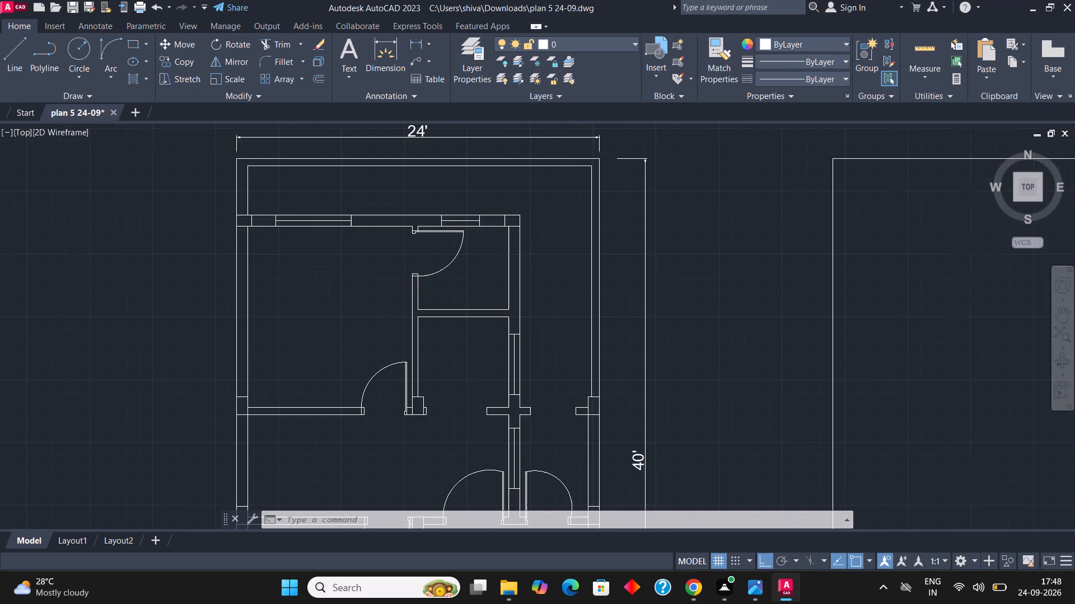
{"action": "scroll", "coordinate": [534, 165], "scroll_direction": "down", "scroll_amount": 2}
{"action": "scroll", "coordinate": [360, 199], "scroll_direction": "up", "scroll_amount": 3}
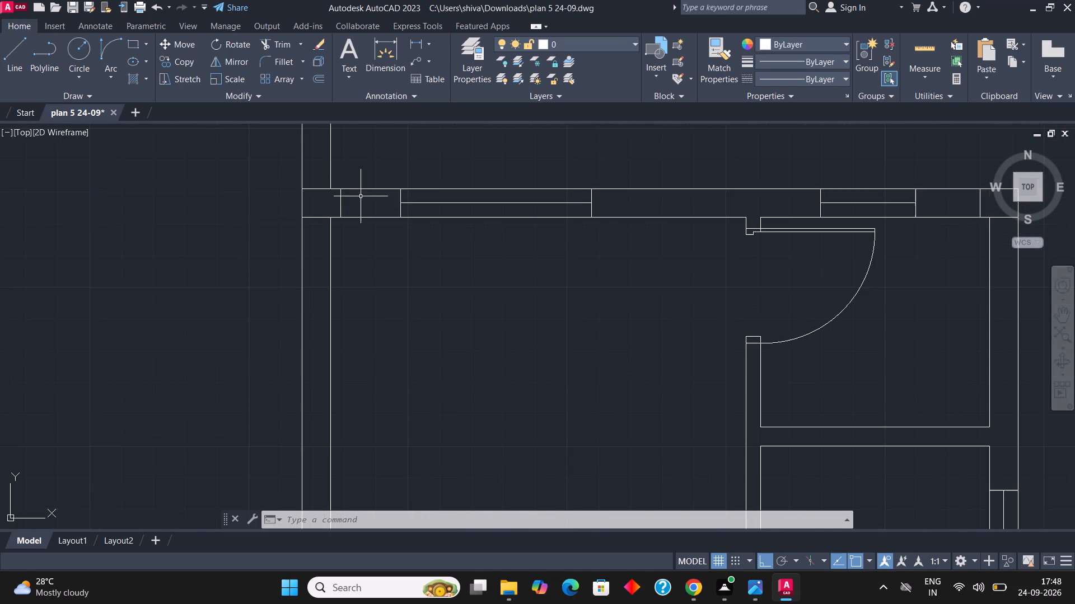
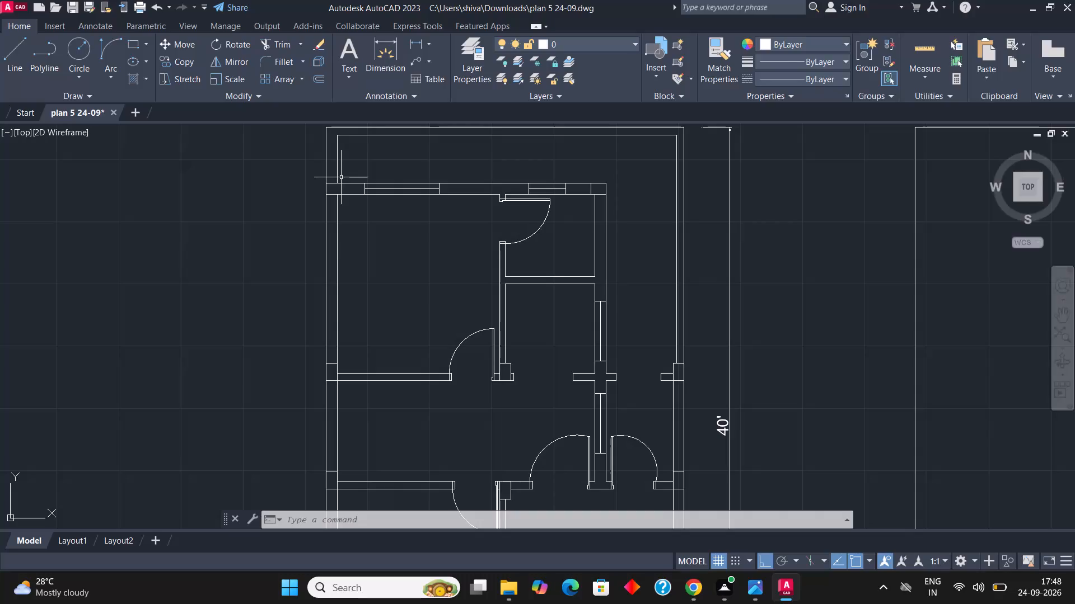
Examine the whole floor plan, its partitions, doors and columns, together with the blank outlines beside it.
{"action": "scroll", "coordinate": [367, 183], "scroll_direction": "down", "scroll_amount": 1}
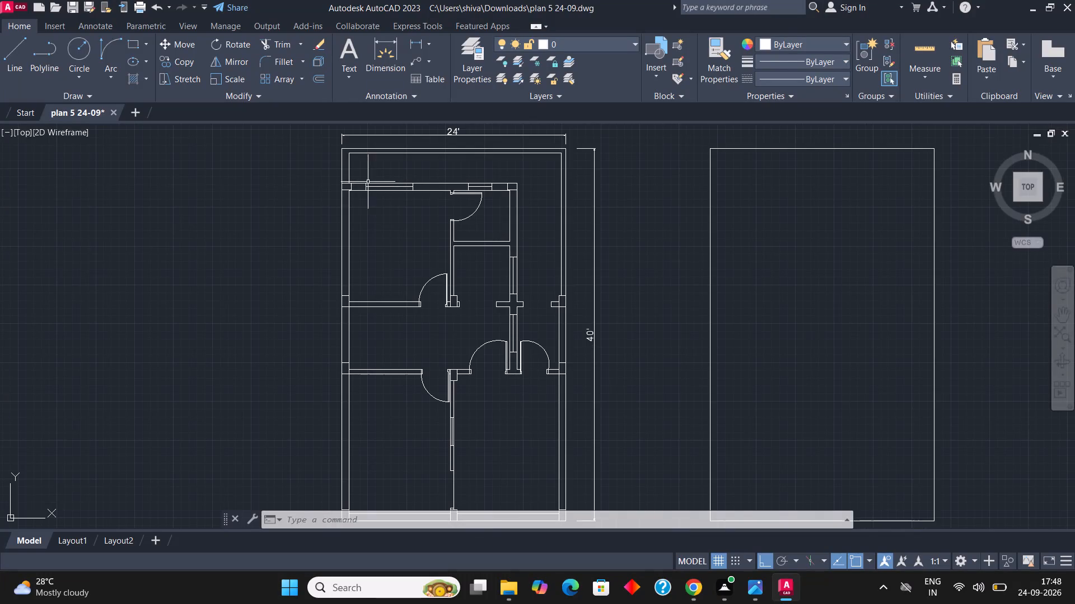
{"action": "scroll", "coordinate": [395, 171], "scroll_direction": "down", "scroll_amount": 1}
{"action": "scroll", "coordinate": [429, 375], "scroll_direction": "up", "scroll_amount": 2}
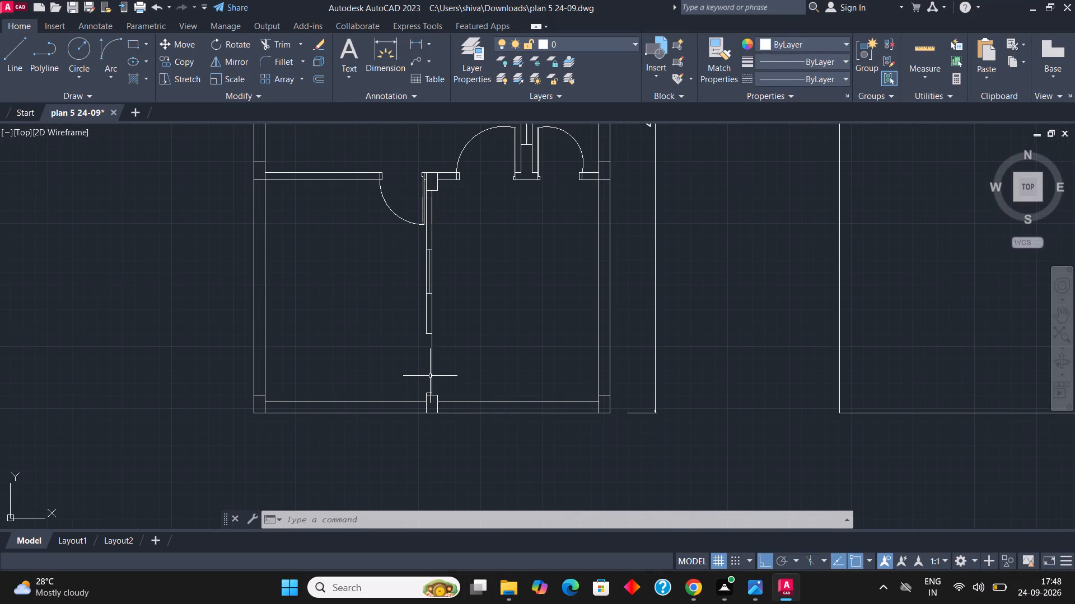
{"action": "scroll", "coordinate": [411, 395], "scroll_direction": "down", "scroll_amount": 1}
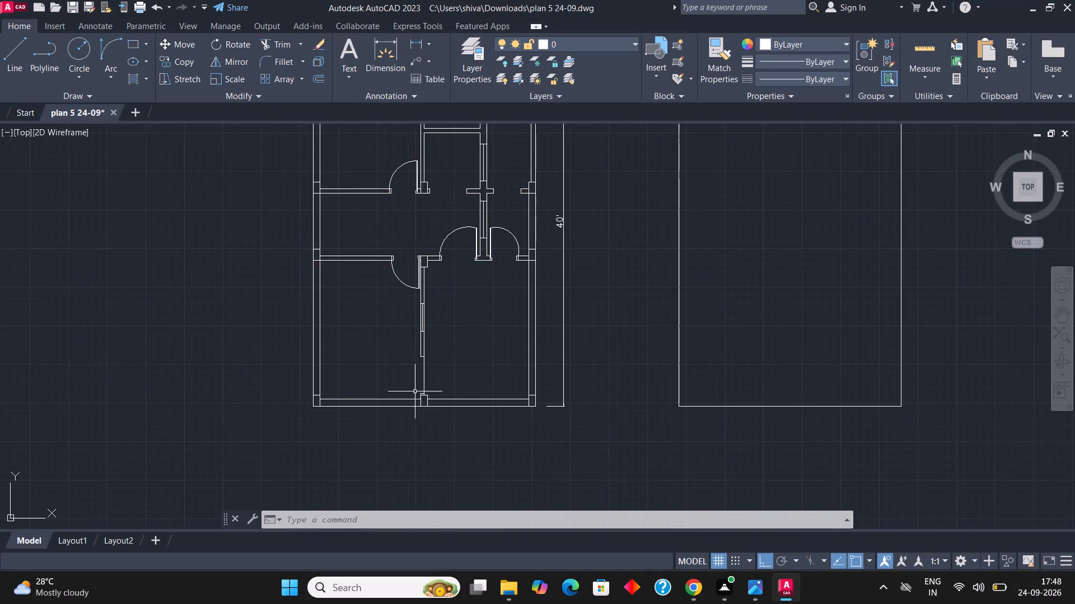
{"action": "scroll", "coordinate": [415, 391], "scroll_direction": "down", "scroll_amount": 1}
{"action": "scroll", "coordinate": [448, 275], "scroll_direction": "up", "scroll_amount": 2}
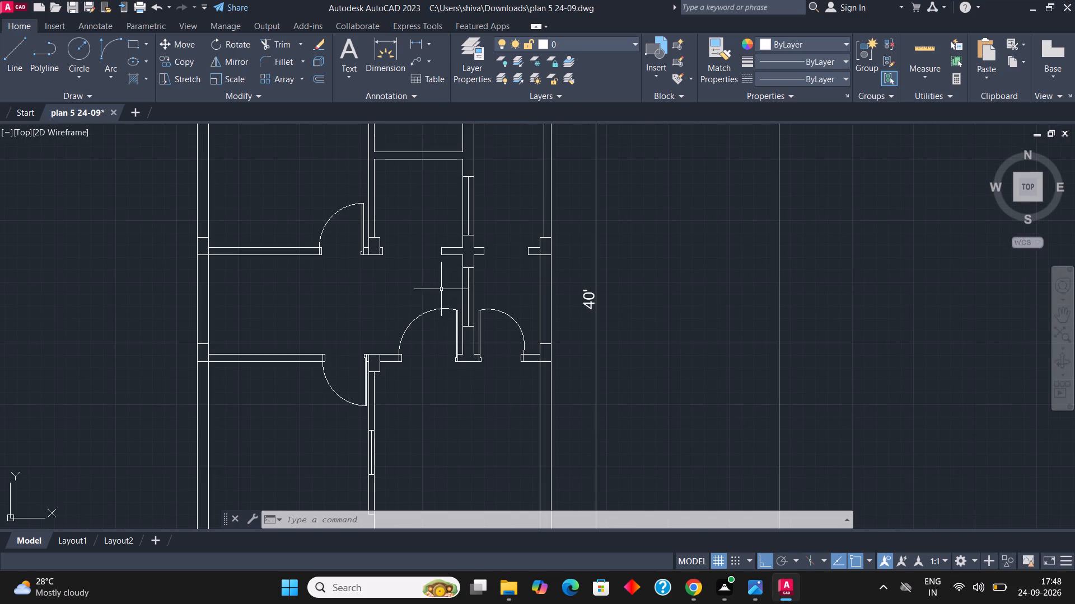
{"action": "scroll", "coordinate": [432, 312], "scroll_direction": "down", "scroll_amount": 2}
{"action": "scroll", "coordinate": [415, 313], "scroll_direction": "up", "scroll_amount": 1}
{"action": "scroll", "coordinate": [363, 267], "scroll_direction": "down", "scroll_amount": 1}
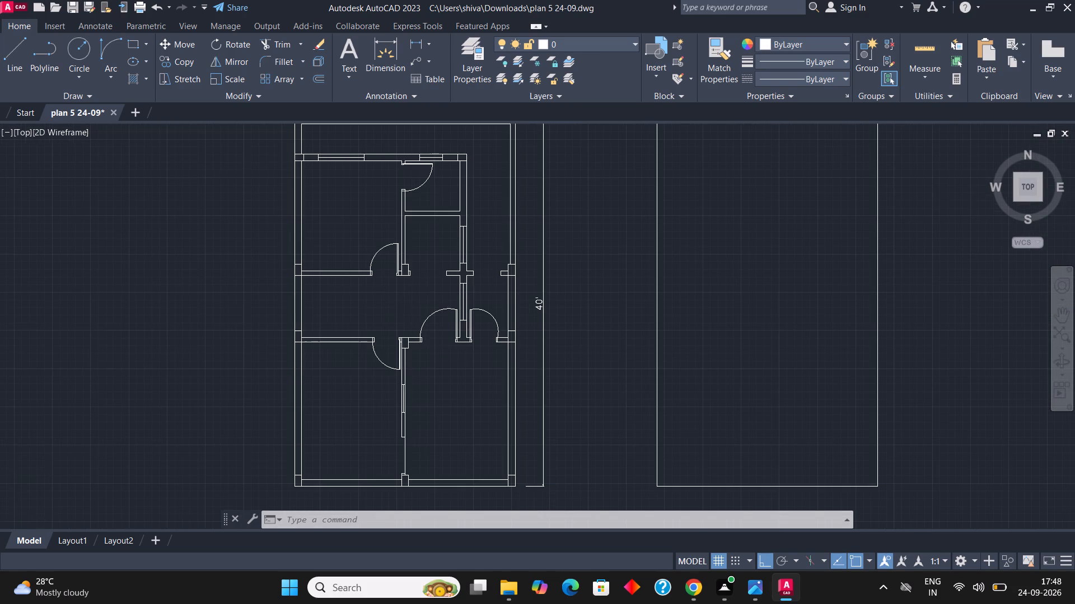
{"action": "scroll", "coordinate": [425, 287], "scroll_direction": "up", "scroll_amount": 1}
{"action": "scroll", "coordinate": [398, 284], "scroll_direction": "down", "scroll_amount": 1}
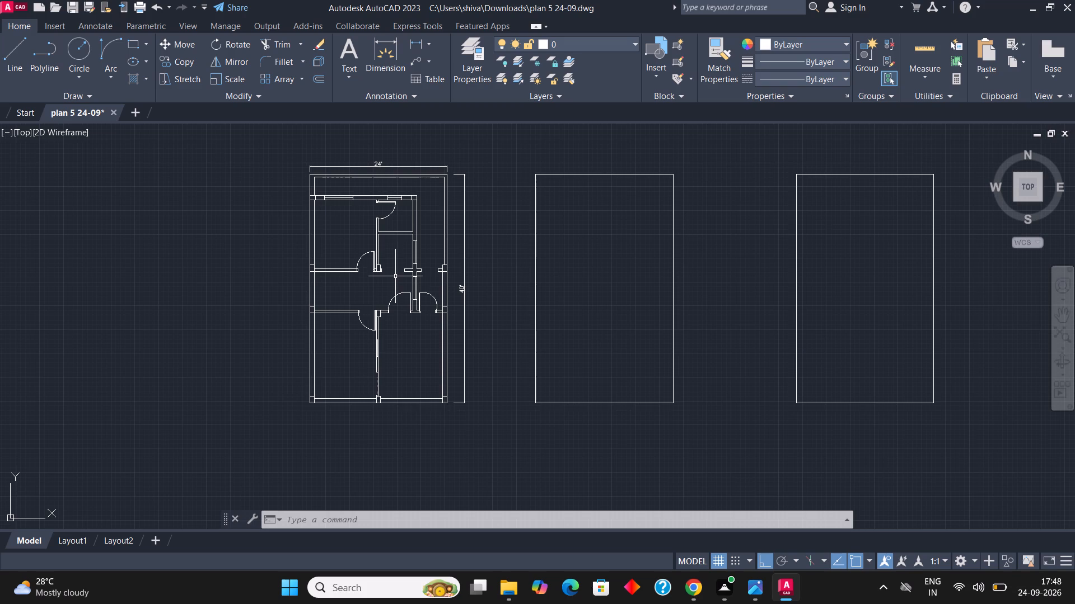
Select the two columns at the ends of the plan's top cross wall.
{"action": "scroll", "coordinate": [322, 195], "scroll_direction": "up", "scroll_amount": 2}
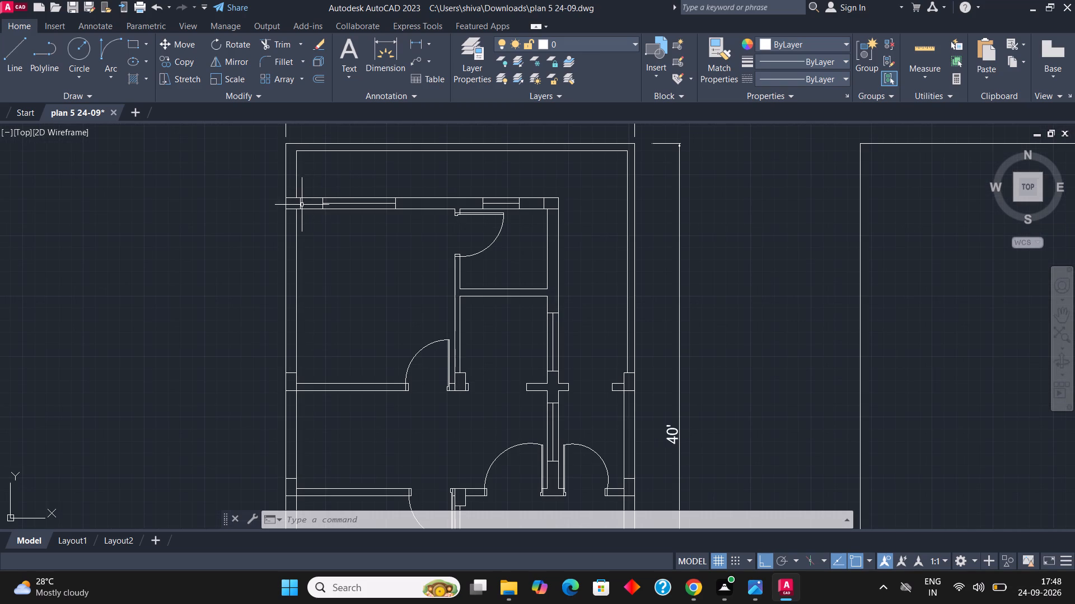
{"action": "left_click", "coordinate": [301, 205]}
{"action": "scroll", "coordinate": [498, 216], "scroll_direction": "up", "scroll_amount": 2}
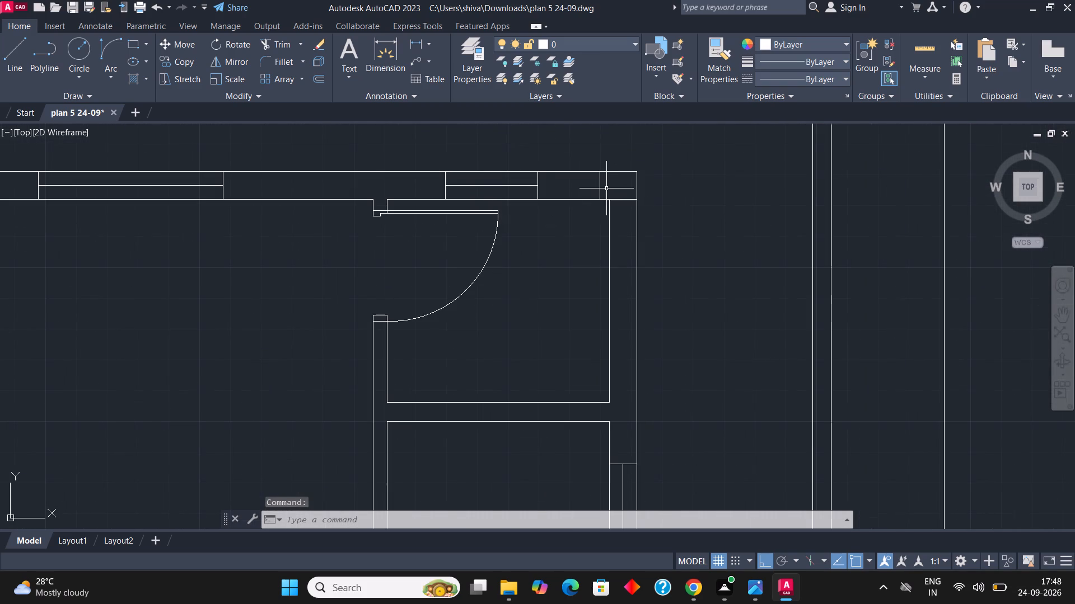
{"action": "left_click", "coordinate": [607, 187]}
{"action": "left_click", "coordinate": [596, 186]}
Add the three columns along the upper cross partition, at the left wall, middle partition and right wall, to the selection.
{"action": "scroll", "coordinate": [624, 178], "scroll_direction": "down", "scroll_amount": 2}
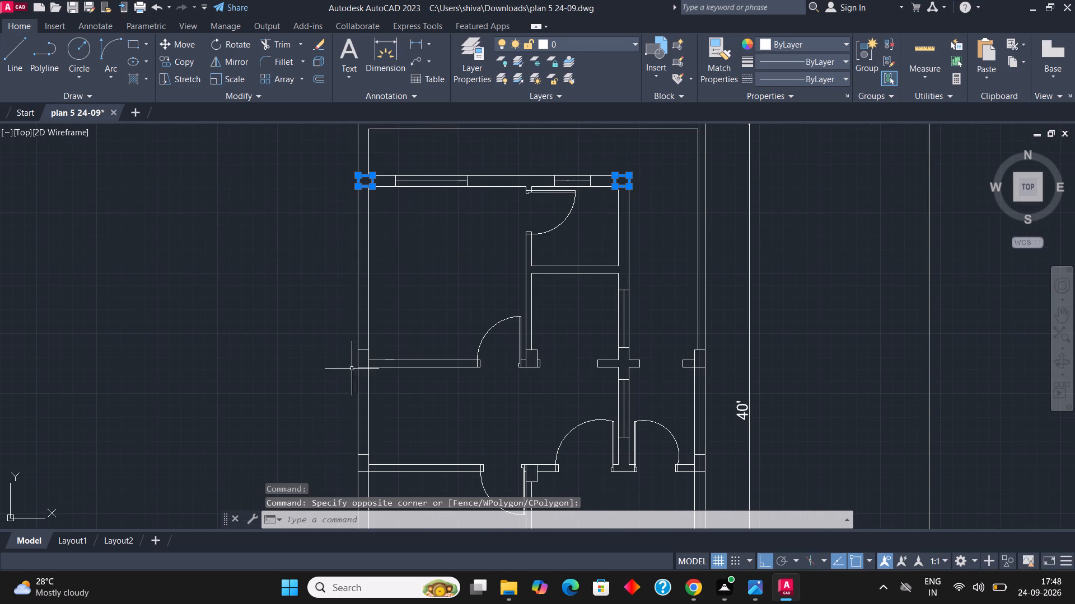
{"action": "scroll", "coordinate": [358, 364], "scroll_direction": "up", "scroll_amount": 2}
{"action": "left_click", "coordinate": [363, 385]}
{"action": "left_click", "coordinate": [363, 360]}
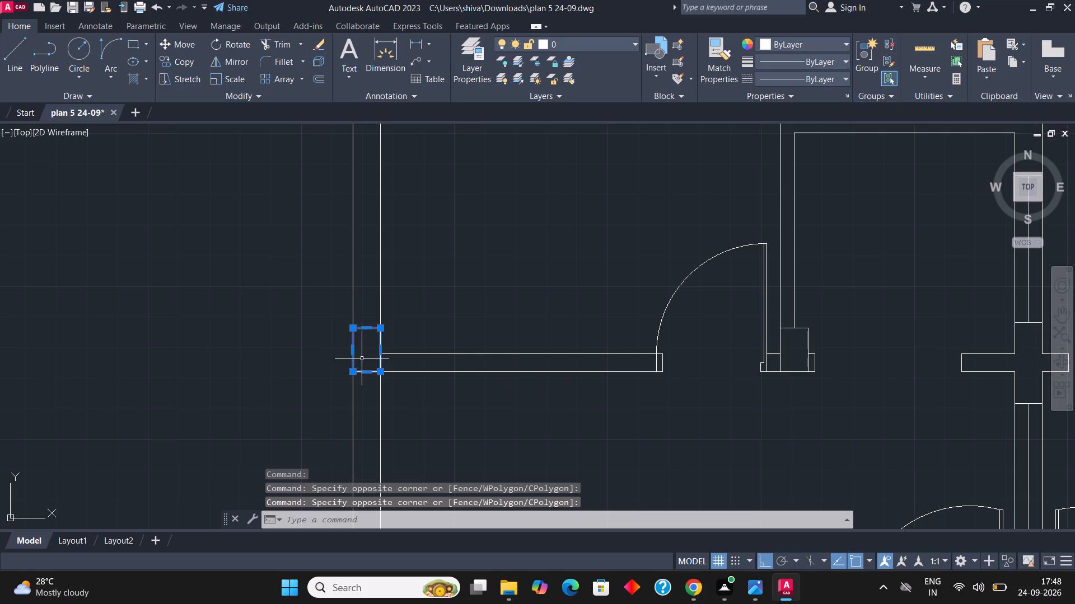
{"action": "scroll", "coordinate": [624, 369], "scroll_direction": "down", "scroll_amount": 2}
{"action": "scroll", "coordinate": [693, 361], "scroll_direction": "up", "scroll_amount": 4}
{"action": "left_click", "coordinate": [703, 352]}
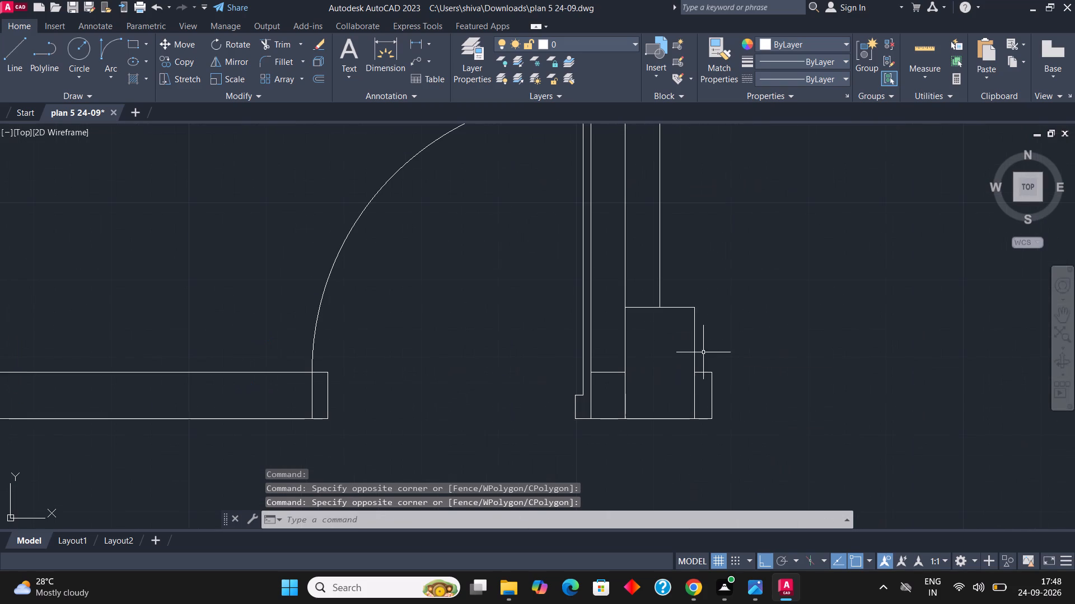
{"action": "left_click", "coordinate": [684, 351]}
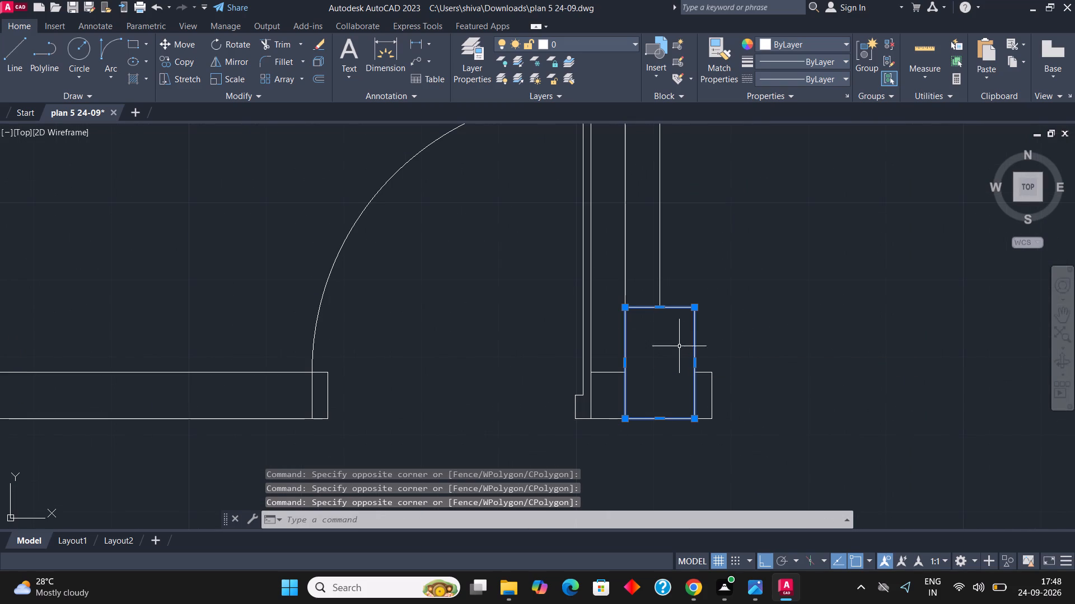
{"action": "scroll", "coordinate": [676, 338], "scroll_direction": "down", "scroll_amount": 4}
{"action": "scroll", "coordinate": [796, 346], "scroll_direction": "up", "scroll_amount": 2}
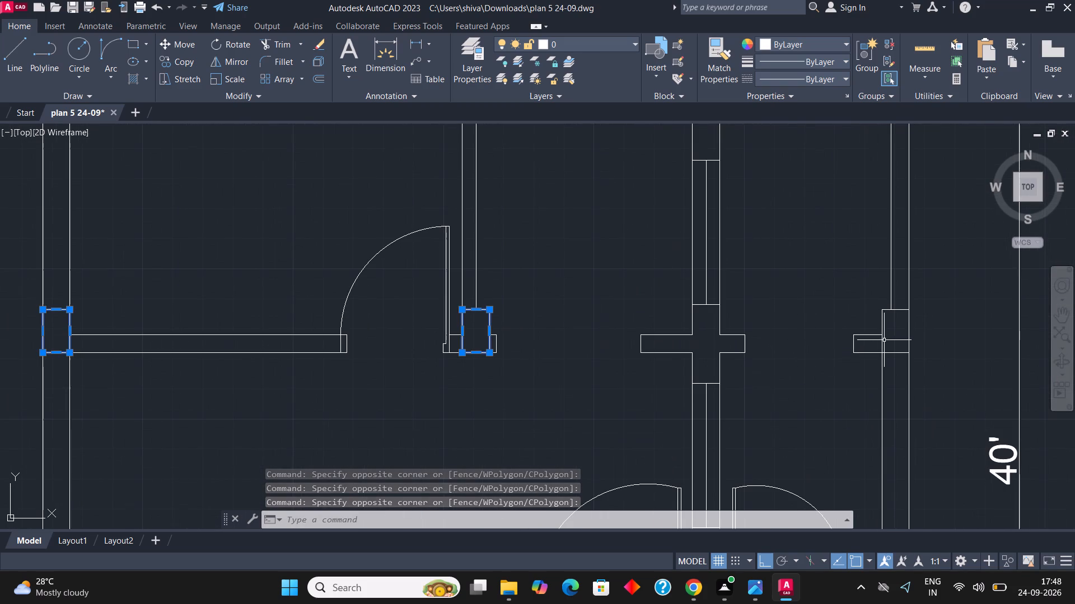
{"action": "left_click", "coordinate": [889, 327]}
{"action": "left_click", "coordinate": [878, 319]}
Add the three columns along the lower cross partition, at the left wall, middle partition and right wall, to the selection.
{"action": "scroll", "coordinate": [763, 304], "scroll_direction": "down", "scroll_amount": 2}
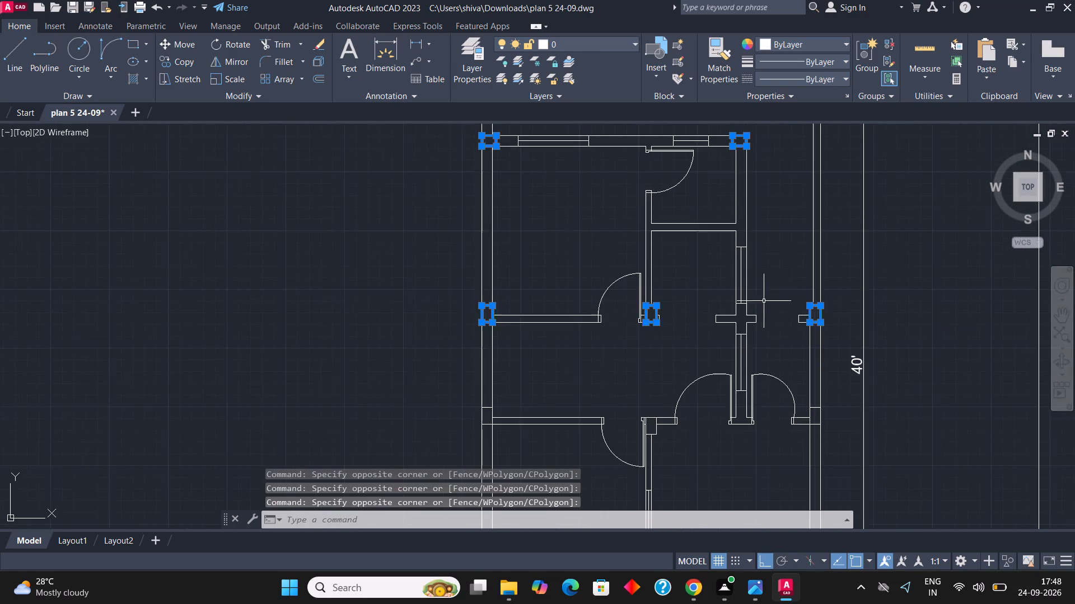
{"action": "scroll", "coordinate": [738, 258], "scroll_direction": "down", "scroll_amount": 2}
{"action": "scroll", "coordinate": [745, 285], "scroll_direction": "up", "scroll_amount": 1}
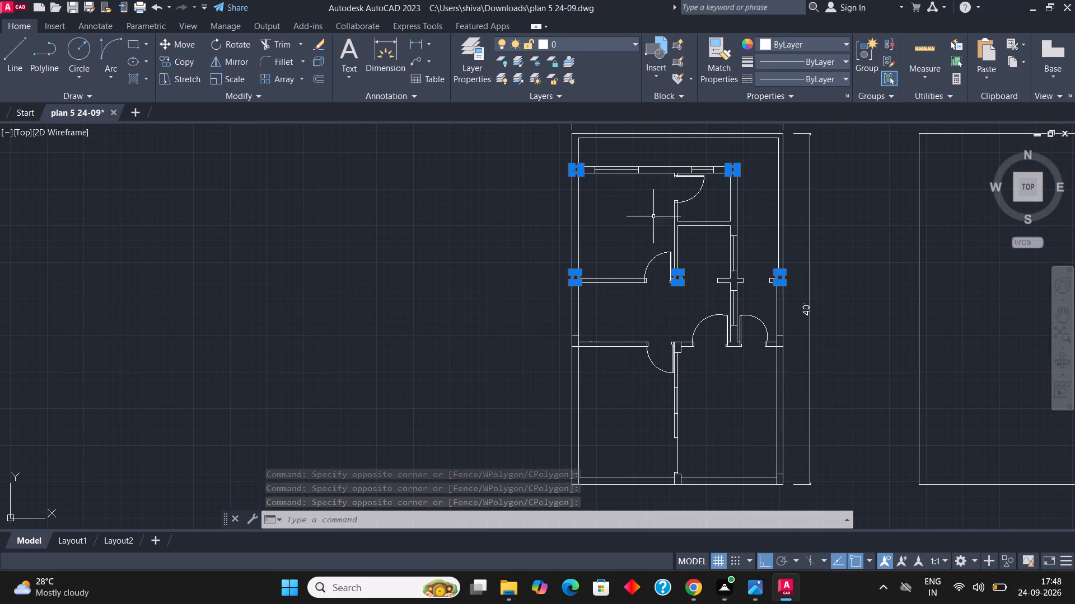
{"action": "scroll", "coordinate": [669, 176], "scroll_direction": "down", "scroll_amount": 2}
{"action": "scroll", "coordinate": [652, 256], "scroll_direction": "up", "scroll_amount": 4}
{"action": "scroll", "coordinate": [587, 221], "scroll_direction": "up", "scroll_amount": 1}
{"action": "scroll", "coordinate": [541, 214], "scroll_direction": "up", "scroll_amount": 1}
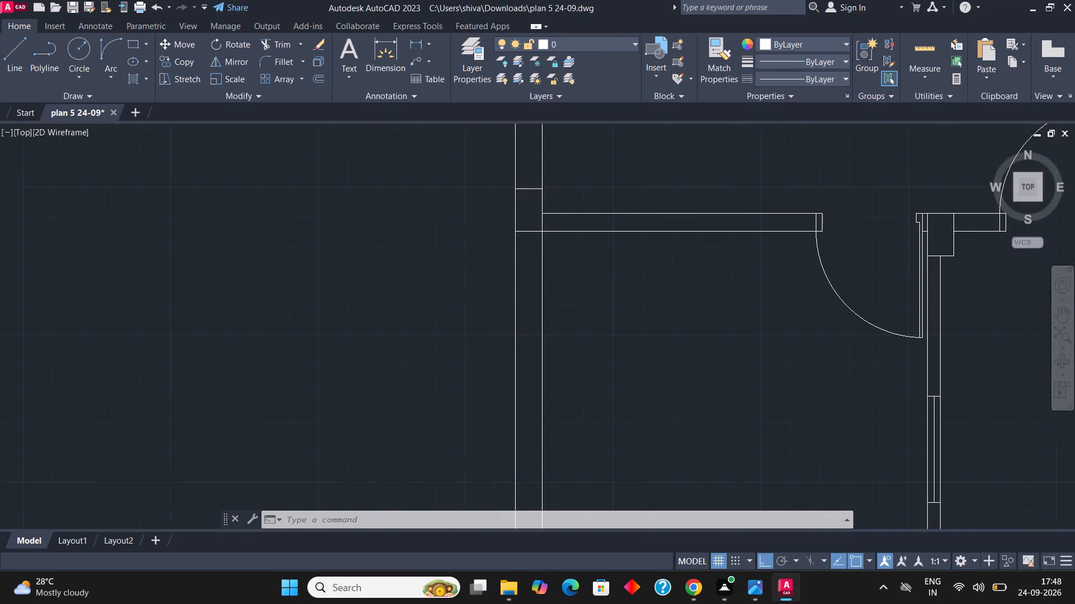
{"action": "scroll", "coordinate": [541, 214], "scroll_direction": "up", "scroll_amount": 1}
{"action": "left_click", "coordinate": [536, 235]}
{"action": "left_click", "coordinate": [553, 237]}
{"action": "left_click", "coordinate": [551, 236]}
{"action": "left_click", "coordinate": [525, 235]}
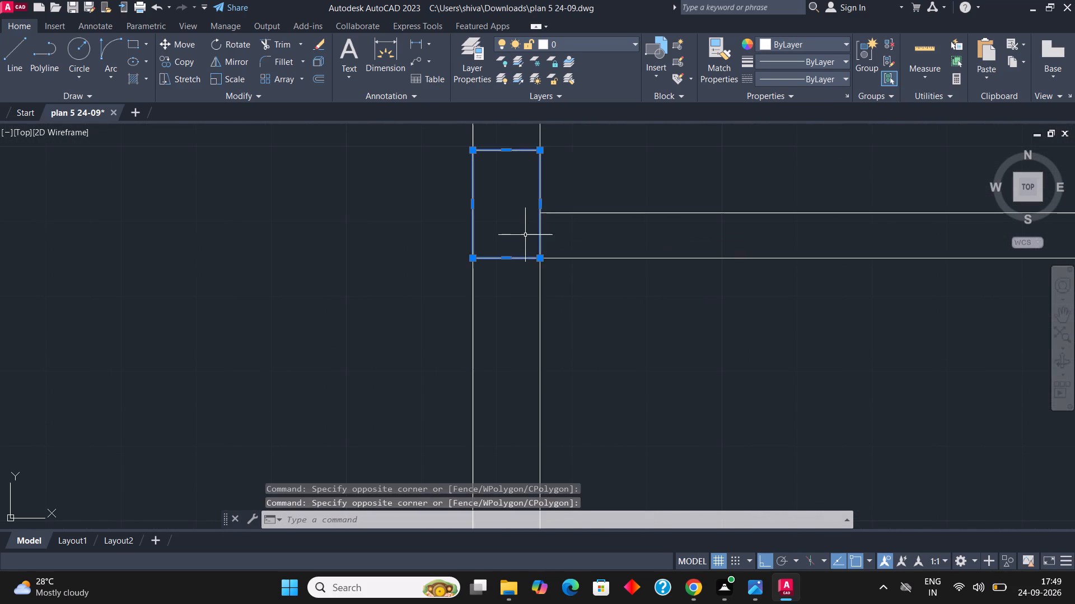
{"action": "scroll", "coordinate": [501, 237], "scroll_direction": "down", "scroll_amount": 2}
{"action": "scroll", "coordinate": [548, 293], "scroll_direction": "down", "scroll_amount": 2}
{"action": "scroll", "coordinate": [661, 275], "scroll_direction": "up", "scroll_amount": 2}
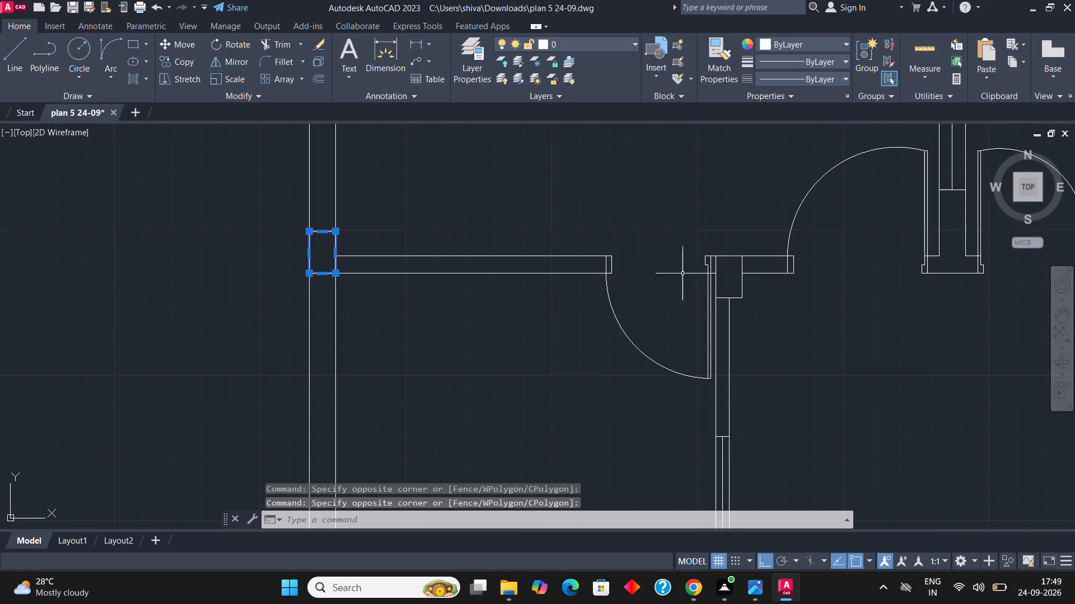
{"action": "scroll", "coordinate": [716, 275], "scroll_direction": "up", "scroll_amount": 3}
{"action": "left_click", "coordinate": [794, 320]}
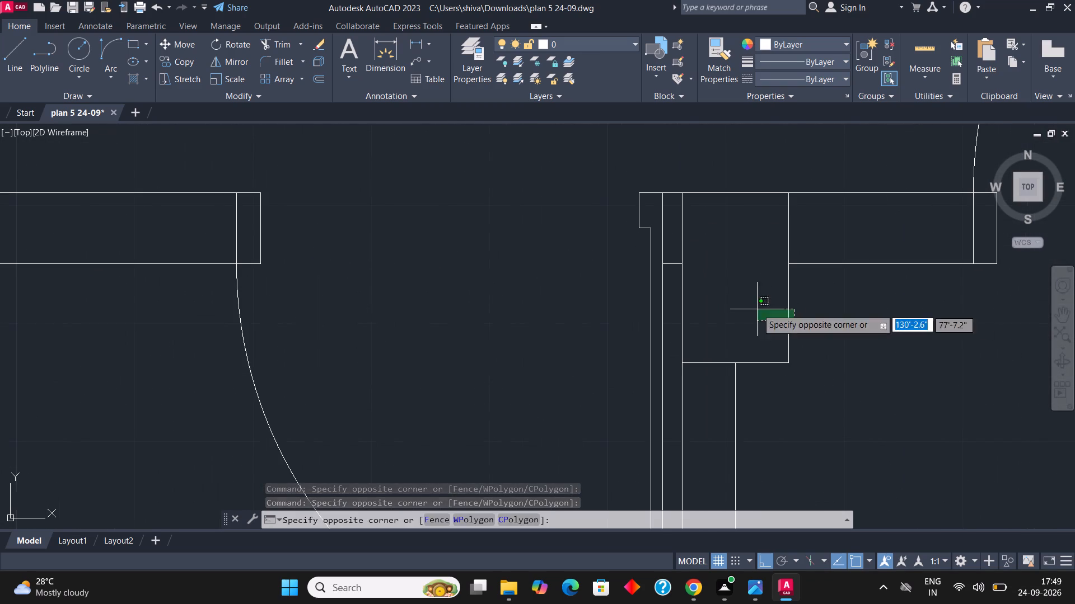
{"action": "left_click", "coordinate": [756, 309]}
{"action": "scroll", "coordinate": [699, 309], "scroll_direction": "down", "scroll_amount": 5}
{"action": "scroll", "coordinate": [831, 322], "scroll_direction": "up", "scroll_amount": 2}
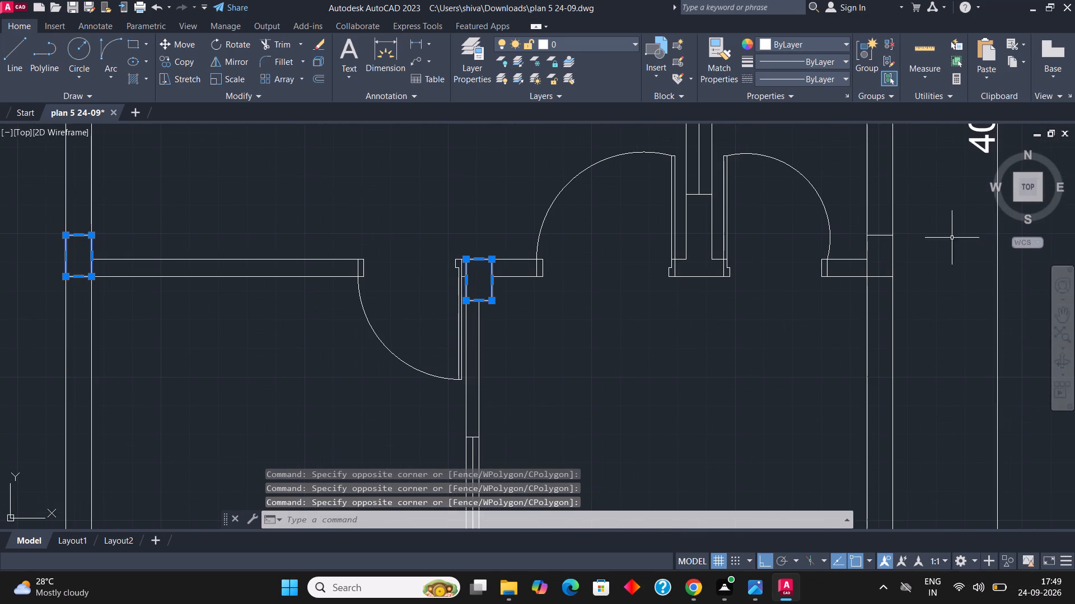
{"action": "scroll", "coordinate": [881, 247], "scroll_direction": "up", "scroll_amount": 2}
{"action": "left_click", "coordinate": [881, 247]}
{"action": "left_click", "coordinate": [868, 209]}
Add the three columns along the bottom wall, at the middle partition and both corners, to the selection.
{"action": "scroll", "coordinate": [772, 259], "scroll_direction": "down", "scroll_amount": 5}
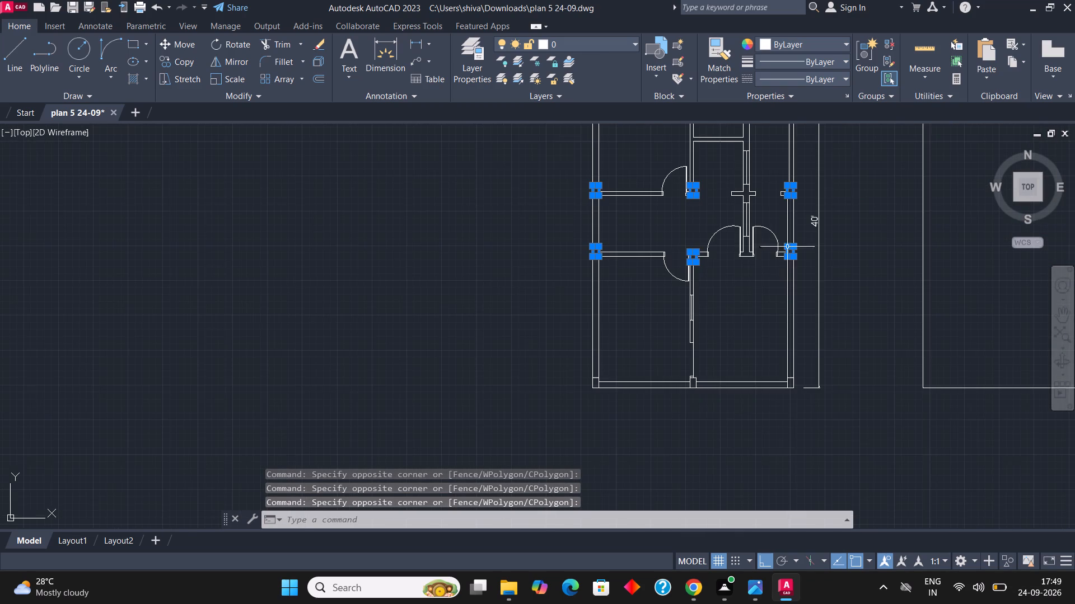
{"action": "scroll", "coordinate": [690, 381], "scroll_direction": "down", "scroll_amount": 1}
{"action": "scroll", "coordinate": [686, 398], "scroll_direction": "up", "scroll_amount": 3}
{"action": "scroll", "coordinate": [709, 341], "scroll_direction": "up", "scroll_amount": 4}
{"action": "left_click", "coordinate": [707, 339]}
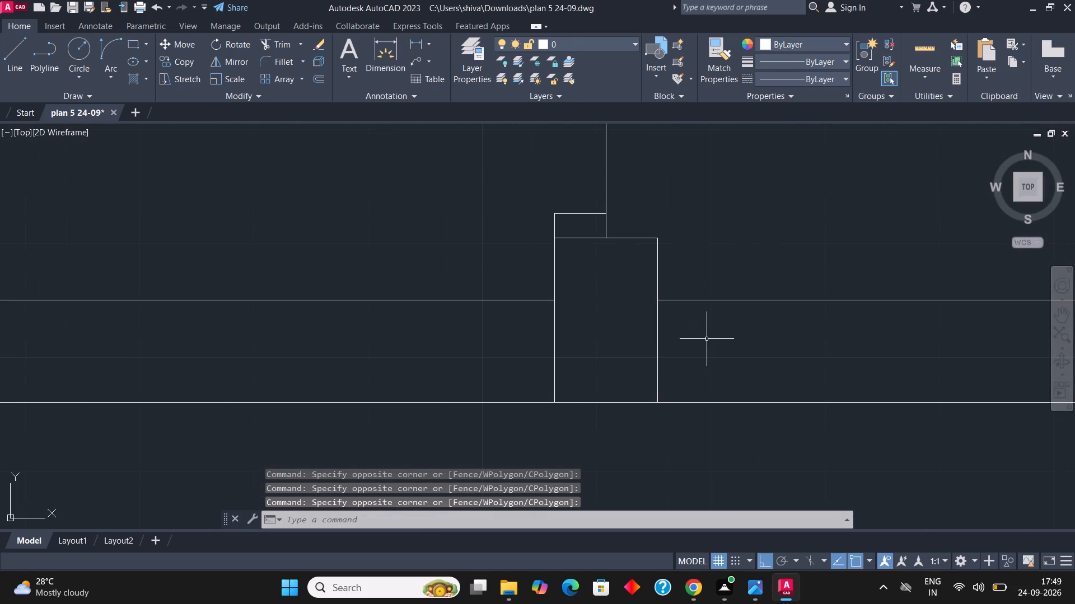
{"action": "left_click", "coordinate": [616, 350]}
{"action": "scroll", "coordinate": [760, 334], "scroll_direction": "down", "scroll_amount": 4}
{"action": "scroll", "coordinate": [535, 339], "scroll_direction": "up", "scroll_amount": 4}
{"action": "left_click_drag", "start_coordinate": [487, 337], "coordinate": [479, 342]}
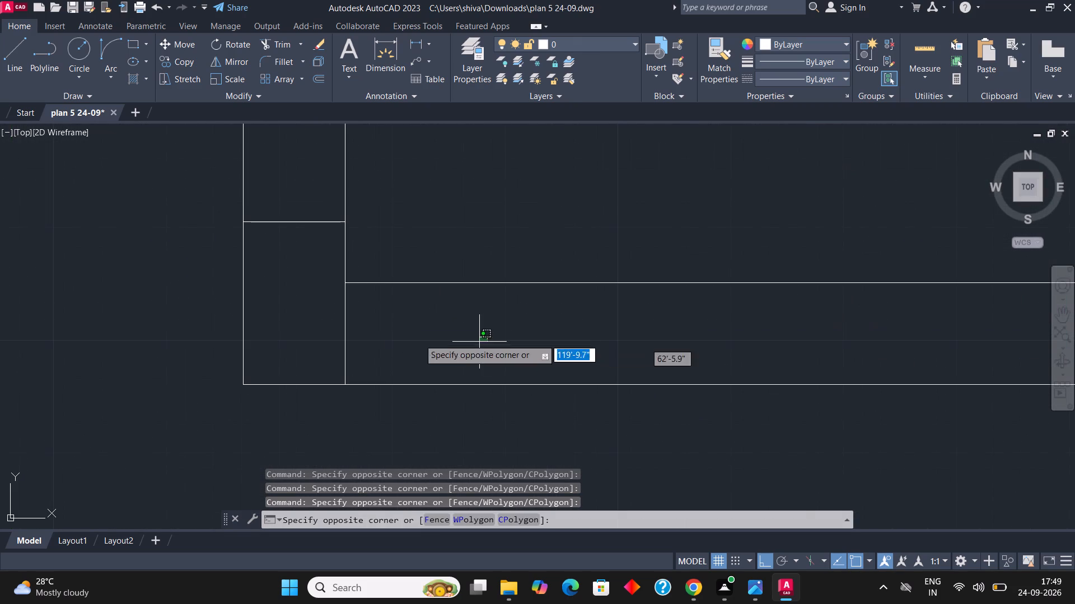
{"action": "left_click", "coordinate": [326, 335]}
{"action": "scroll", "coordinate": [311, 332], "scroll_direction": "down", "scroll_amount": 5}
{"action": "scroll", "coordinate": [660, 330], "scroll_direction": "up", "scroll_amount": 1}
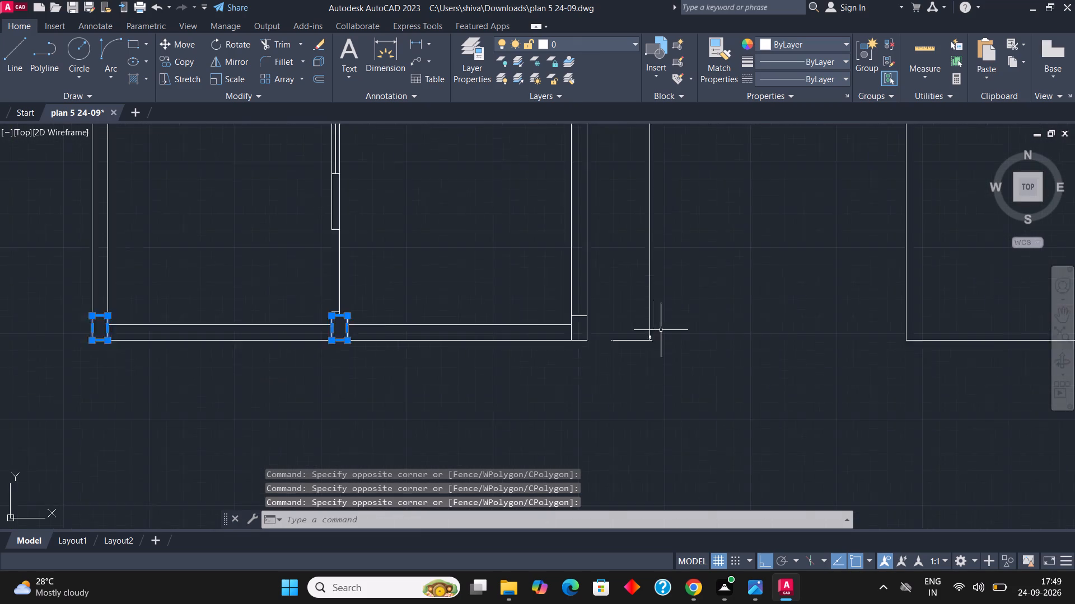
{"action": "scroll", "coordinate": [661, 330], "scroll_direction": "up", "scroll_amount": 1}
{"action": "scroll", "coordinate": [525, 332], "scroll_direction": "up", "scroll_amount": 4}
{"action": "left_click", "coordinate": [525, 332]}
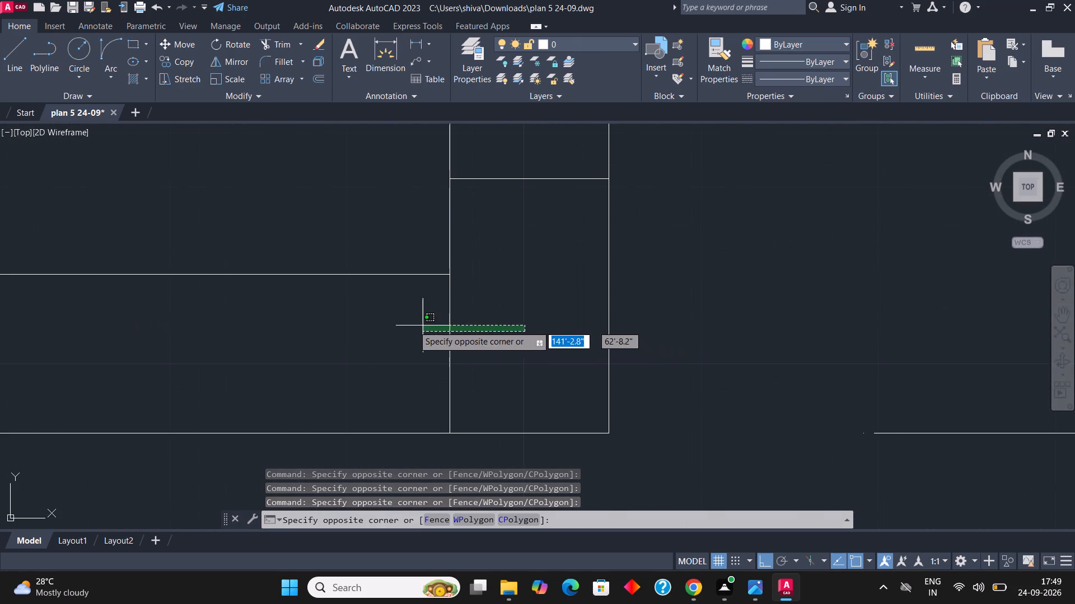
{"action": "left_click", "coordinate": [410, 324]}
Review the column selection across the whole plan and the blank outlines beside it.
{"action": "scroll", "coordinate": [529, 359], "scroll_direction": "down", "scroll_amount": 8}
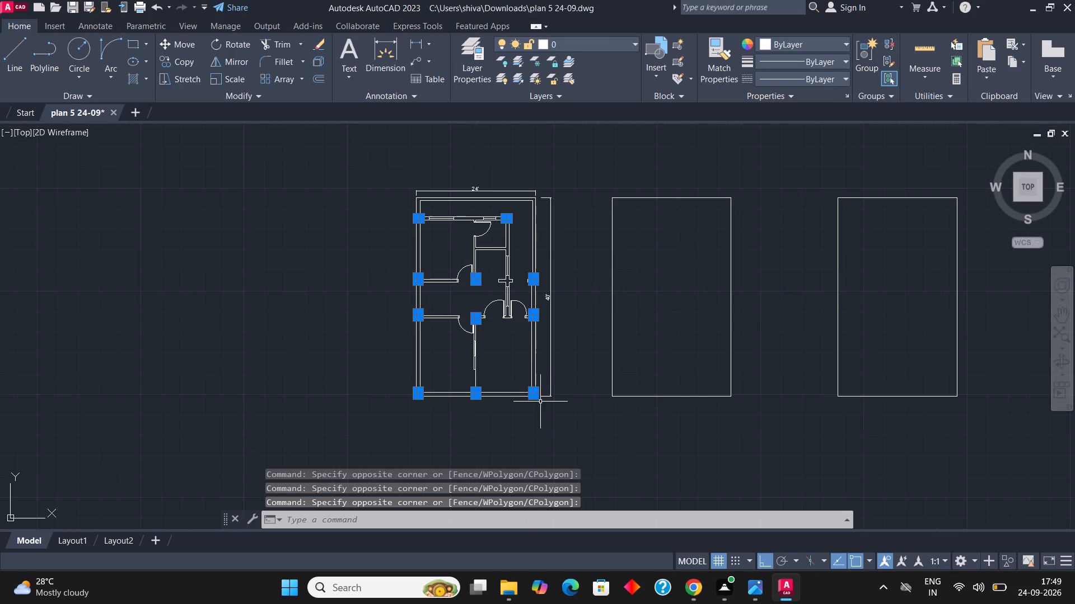
{"action": "scroll", "coordinate": [597, 212], "scroll_direction": "up", "scroll_amount": 2}
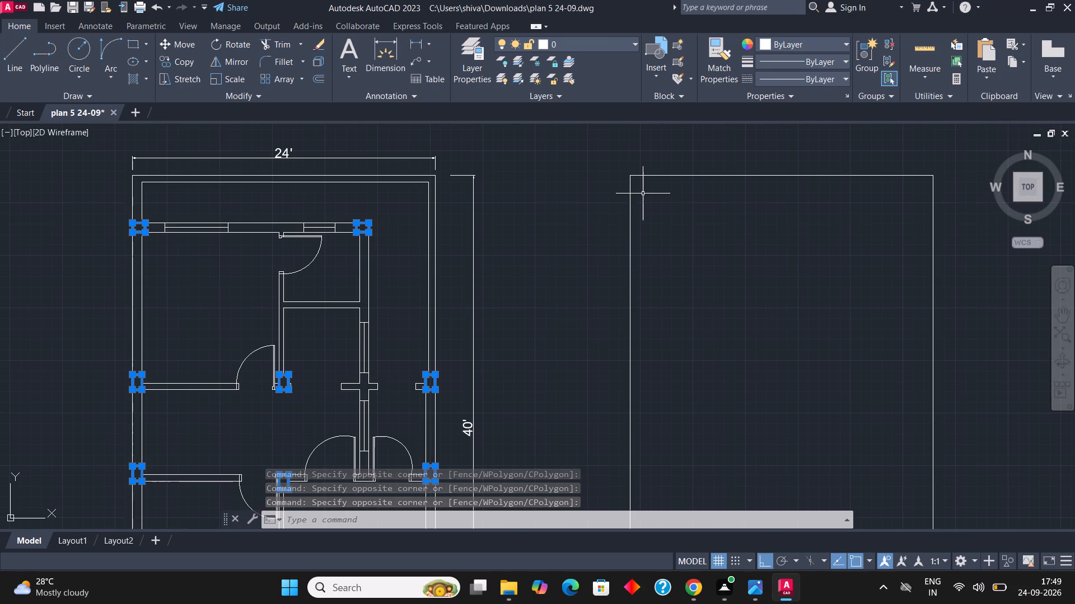
{"action": "scroll", "coordinate": [669, 185], "scroll_direction": "down", "scroll_amount": 2}
{"action": "scroll", "coordinate": [410, 213], "scroll_direction": "up", "scroll_amount": 1}
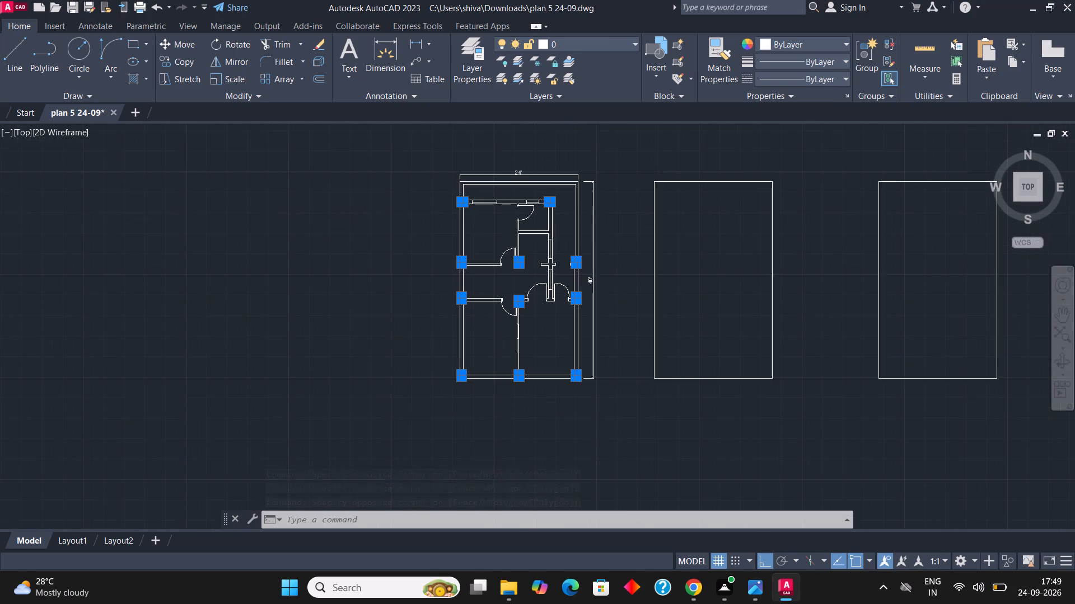
{"action": "scroll", "coordinate": [410, 213], "scroll_direction": "up", "scroll_amount": 1}
{"action": "scroll", "coordinate": [348, 240], "scroll_direction": "down", "scroll_amount": 5}
{"action": "scroll", "coordinate": [378, 243], "scroll_direction": "up", "scroll_amount": 3}
{"action": "scroll", "coordinate": [333, 220], "scroll_direction": "up", "scroll_amount": 2}
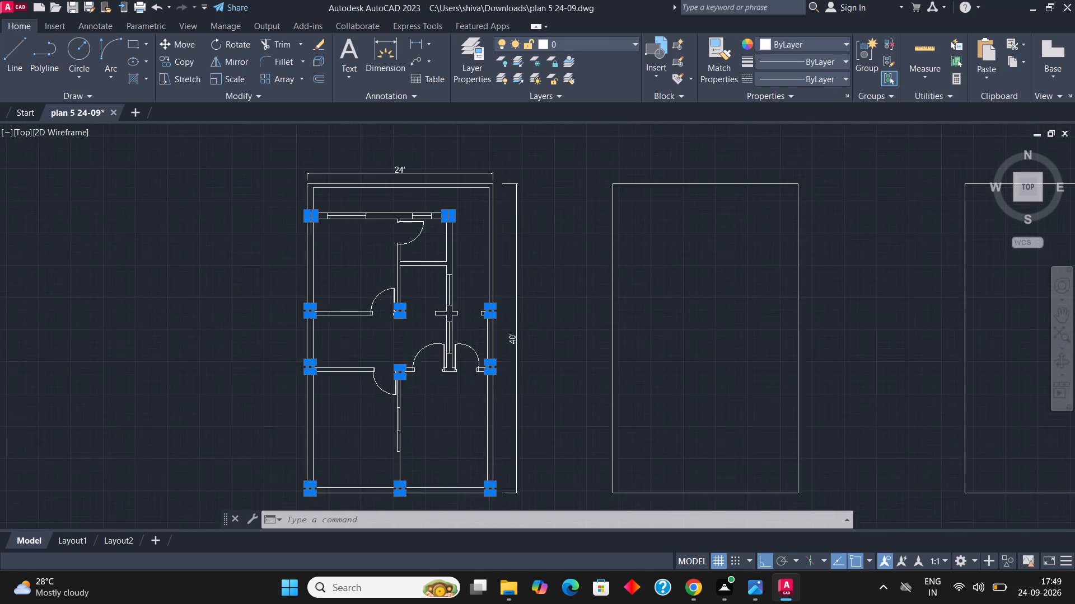
{"action": "scroll", "coordinate": [409, 216], "scroll_direction": "down", "scroll_amount": 1}
Add the plan's outer left and outer top boundary lines to the column selection.
{"action": "scroll", "coordinate": [312, 188], "scroll_direction": "up", "scroll_amount": 2}
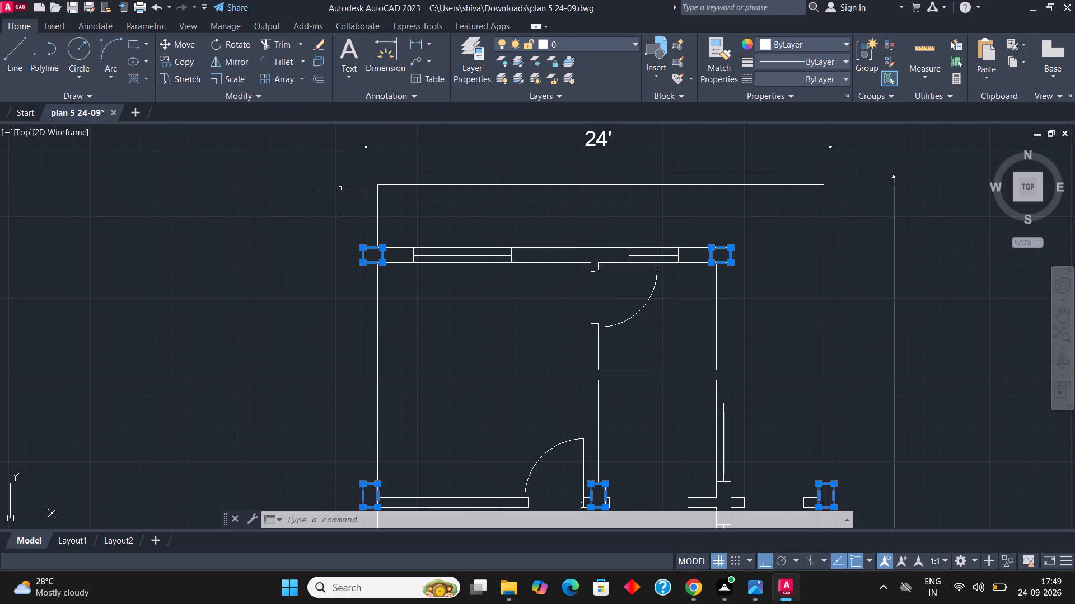
{"action": "left_click", "coordinate": [368, 207]}
{"action": "left_click", "coordinate": [320, 198]}
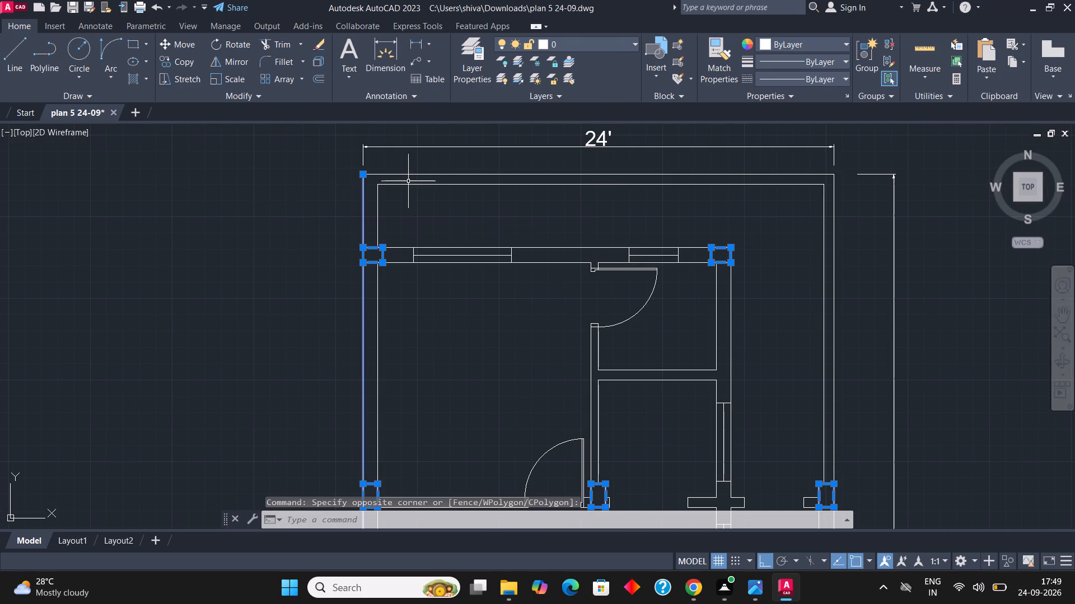
{"action": "left_click", "coordinate": [414, 177]}
{"action": "left_click", "coordinate": [409, 168]}
Add the plan's outer bottom and outer right boundary lines to the selection.
{"action": "scroll", "coordinate": [409, 168], "scroll_direction": "down", "scroll_amount": 2}
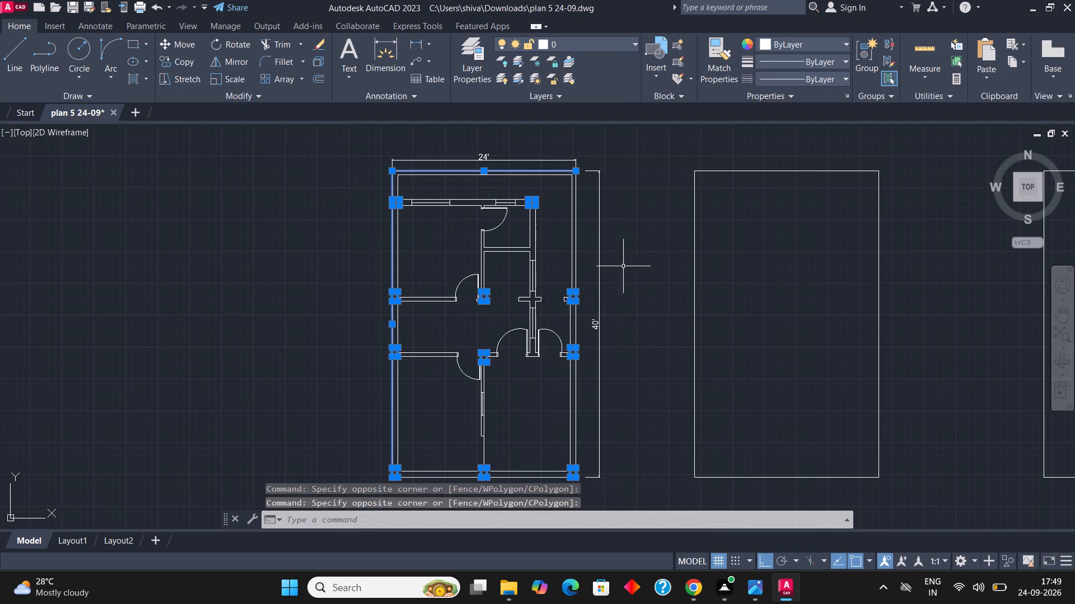
{"action": "scroll", "coordinate": [633, 258], "scroll_direction": "down", "scroll_amount": 2}
{"action": "scroll", "coordinate": [596, 366], "scroll_direction": "up", "scroll_amount": 3}
{"action": "scroll", "coordinate": [615, 295], "scroll_direction": "up", "scroll_amount": 2}
{"action": "left_click", "coordinate": [615, 289]}
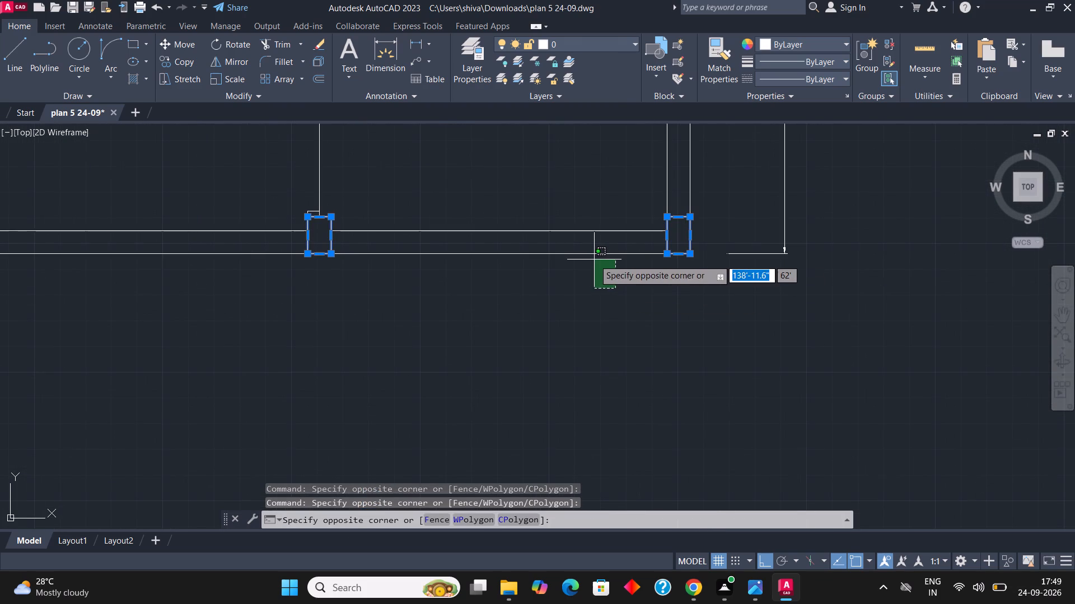
{"action": "left_click", "coordinate": [592, 252]}
{"action": "scroll", "coordinate": [536, 376], "scroll_direction": "down", "scroll_amount": 1}
{"action": "scroll", "coordinate": [637, 251], "scroll_direction": "up", "scroll_amount": 2}
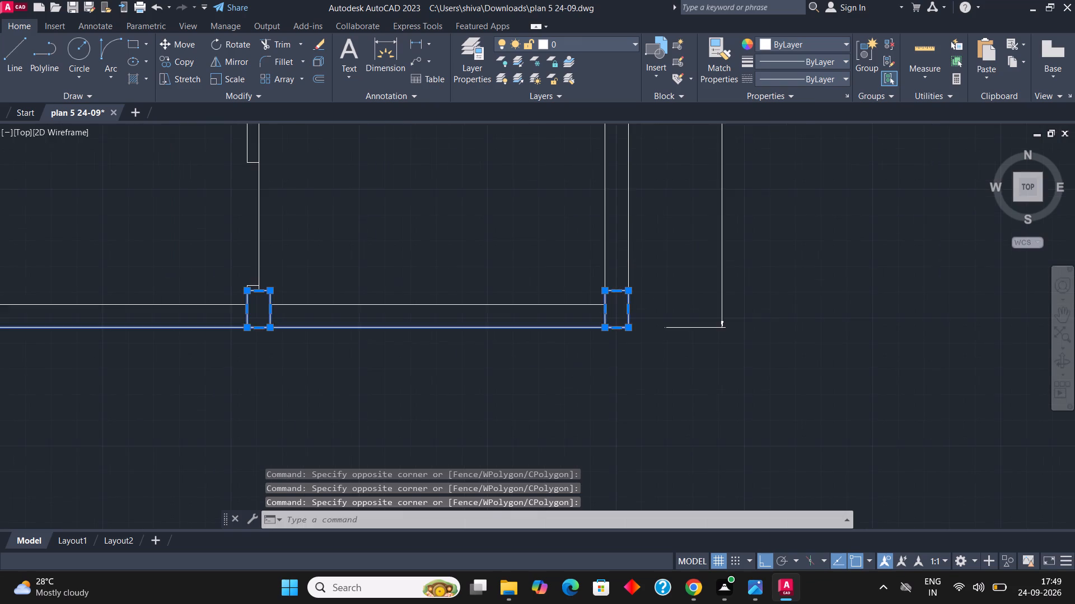
{"action": "left_click", "coordinate": [637, 251]}
{"action": "left_click", "coordinate": [607, 251]}
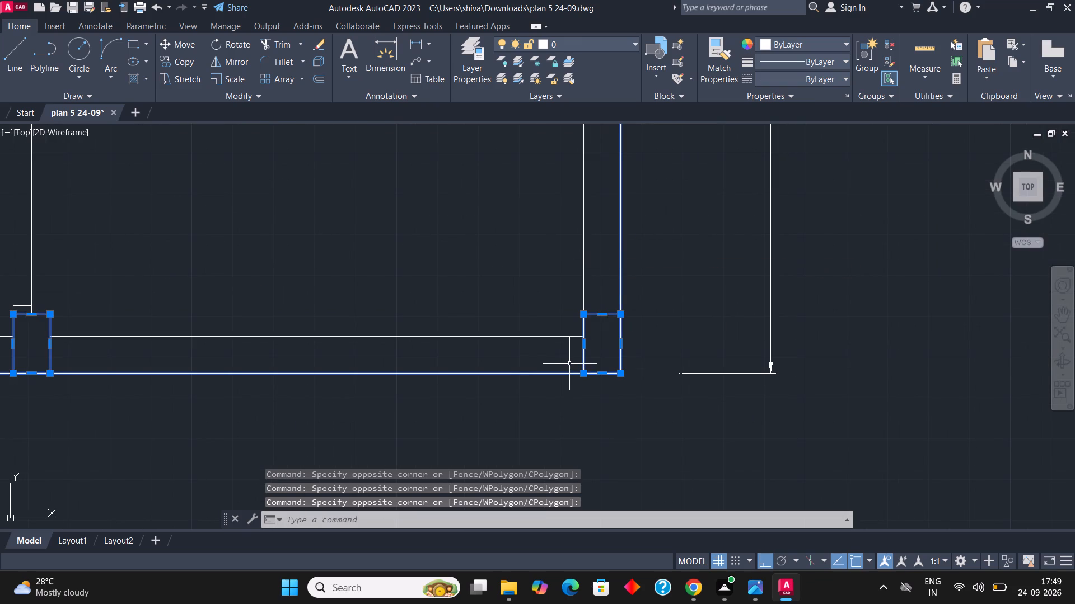
Copy the selected columns and boundary twice straight to the left of the plan, about 30' and about 68' away.
{"action": "scroll", "coordinate": [572, 394], "scroll_direction": "down", "scroll_amount": 3}
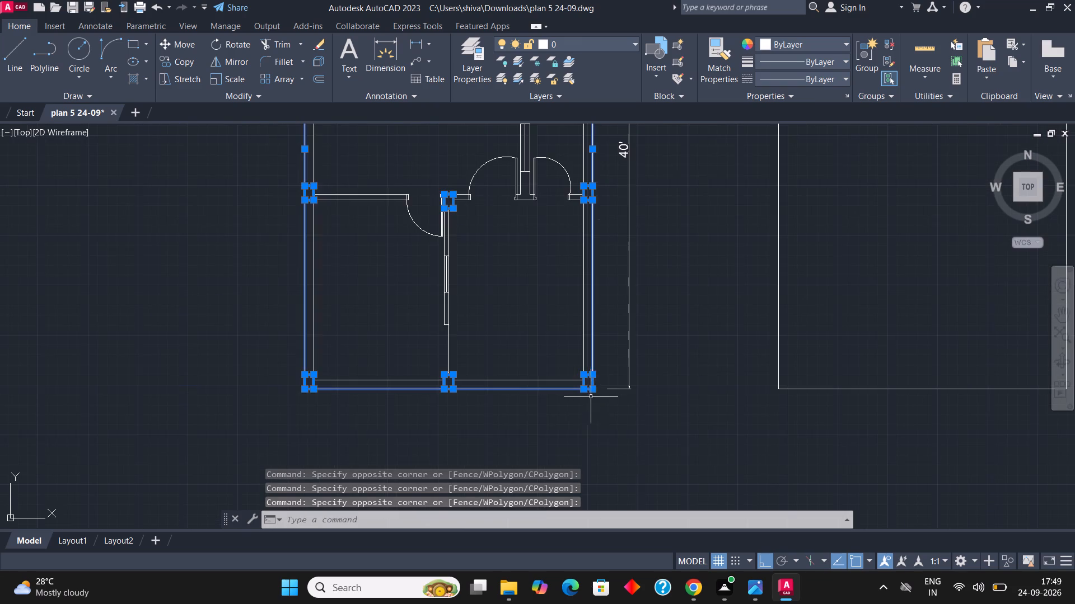
{"action": "scroll", "coordinate": [623, 395], "scroll_direction": "down", "scroll_amount": 2}
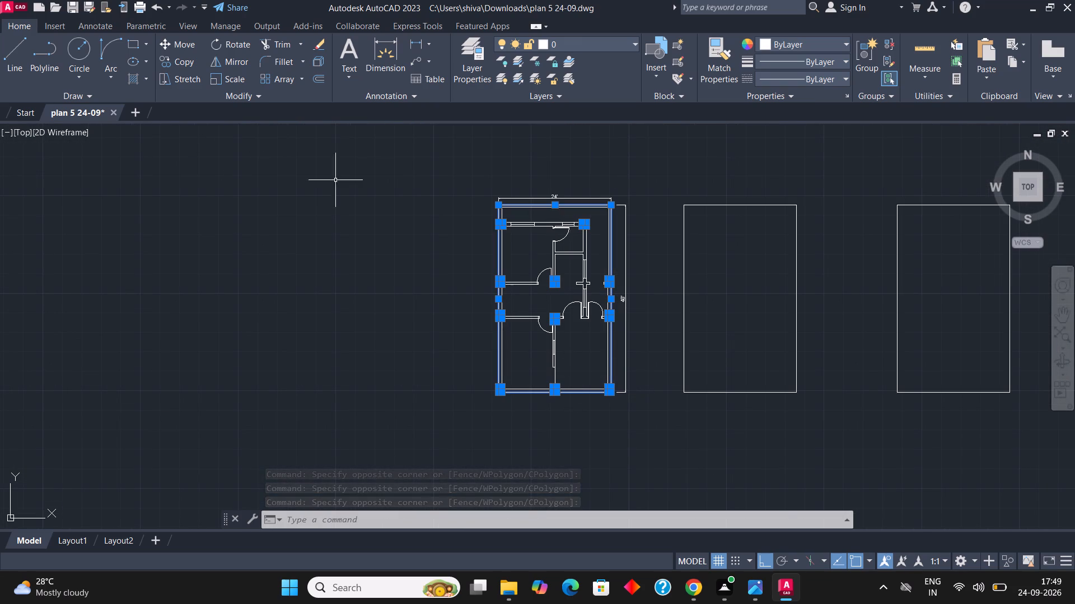
{"action": "left_click", "coordinate": [171, 55]}
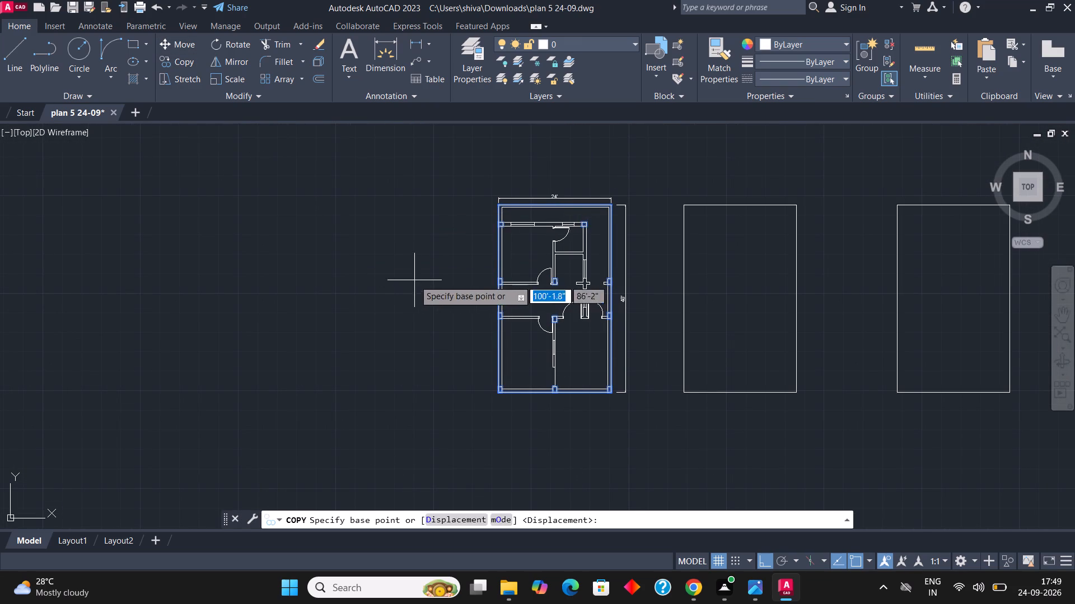
{"action": "left_click", "coordinate": [420, 284]}
{"action": "scroll", "coordinate": [386, 309], "scroll_direction": "down", "scroll_amount": 1}
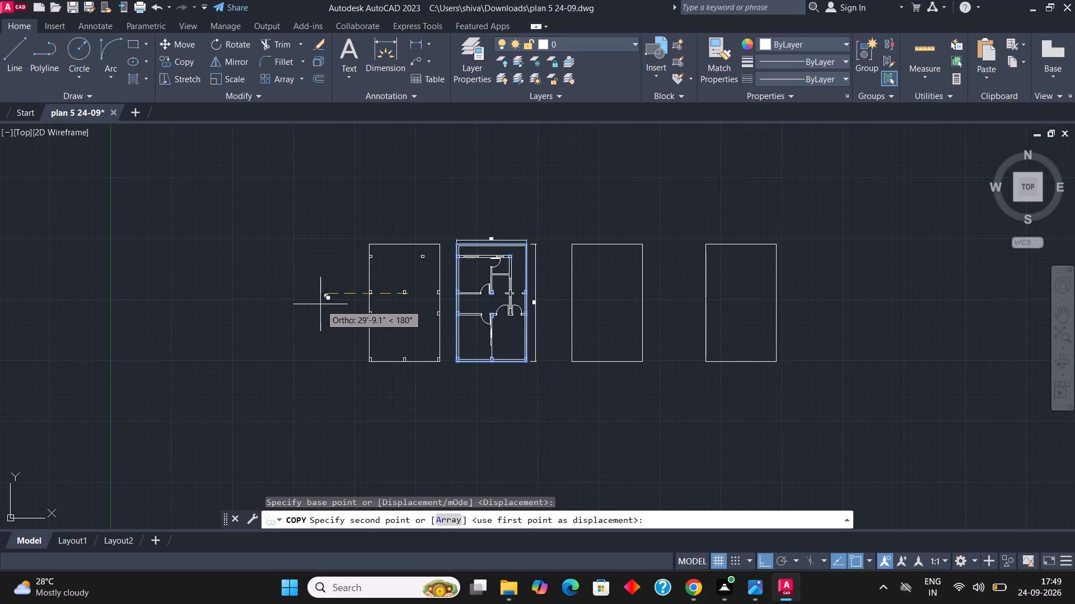
{"action": "left_click", "coordinate": [320, 304]}
{"action": "scroll", "coordinate": [520, 289], "scroll_direction": "down", "scroll_amount": 2}
{"action": "scroll", "coordinate": [372, 290], "scroll_direction": "up", "scroll_amount": 2}
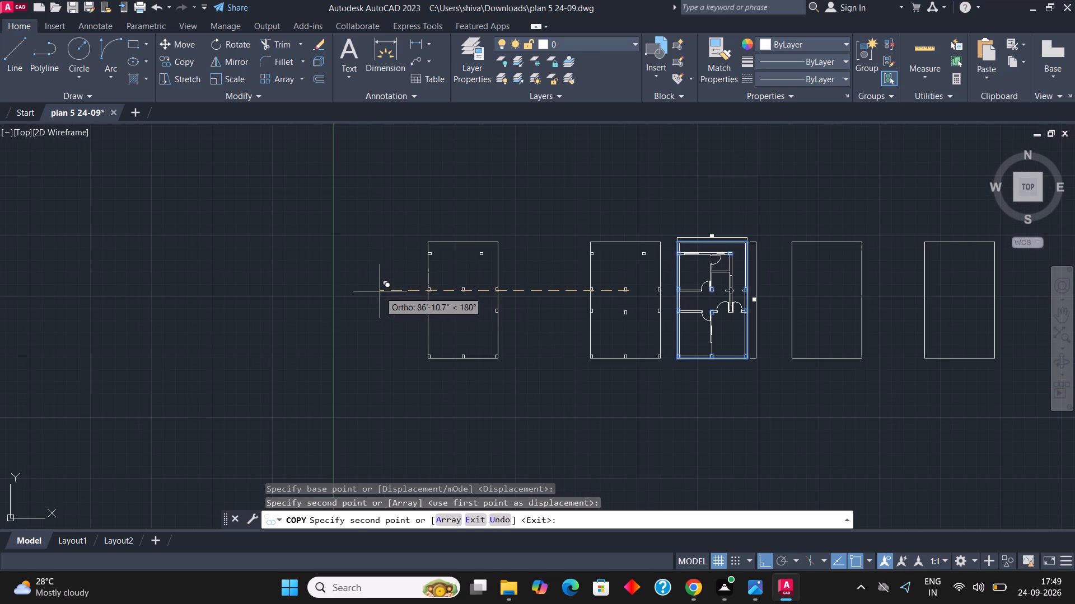
{"action": "left_click", "coordinate": [431, 295]}
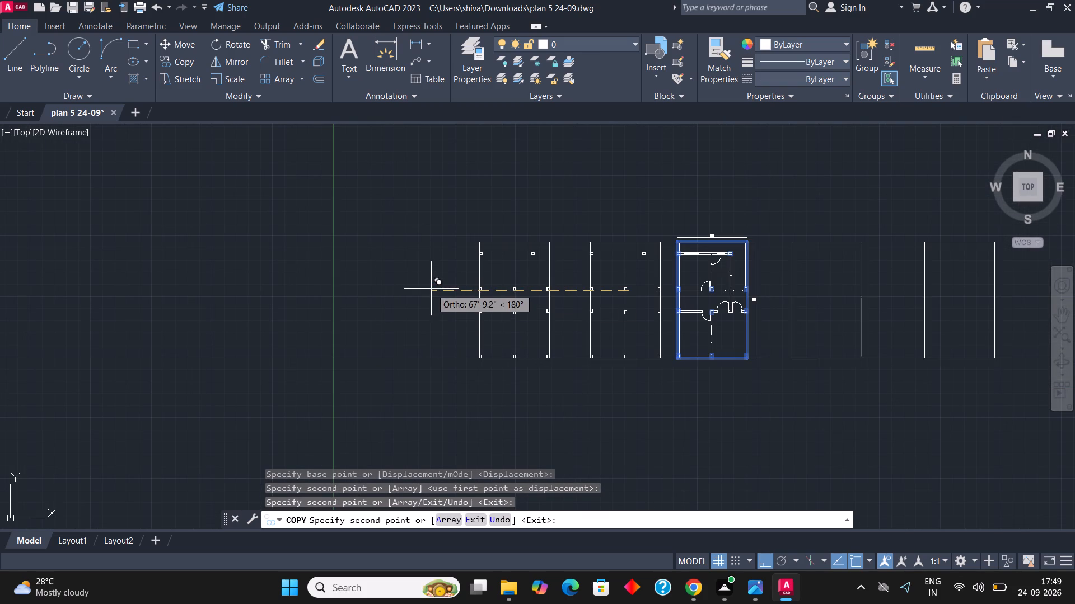
{"action": "key", "text": "Escape"}
{"action": "key", "text": "Escape"}
Erase the two blank outlines to the right of the floor plan.
{"action": "scroll", "coordinate": [429, 291], "scroll_direction": "down", "scroll_amount": 2}
{"action": "scroll", "coordinate": [848, 293], "scroll_direction": "up", "scroll_amount": 2}
{"action": "scroll", "coordinate": [758, 352], "scroll_direction": "down", "scroll_amount": 1}
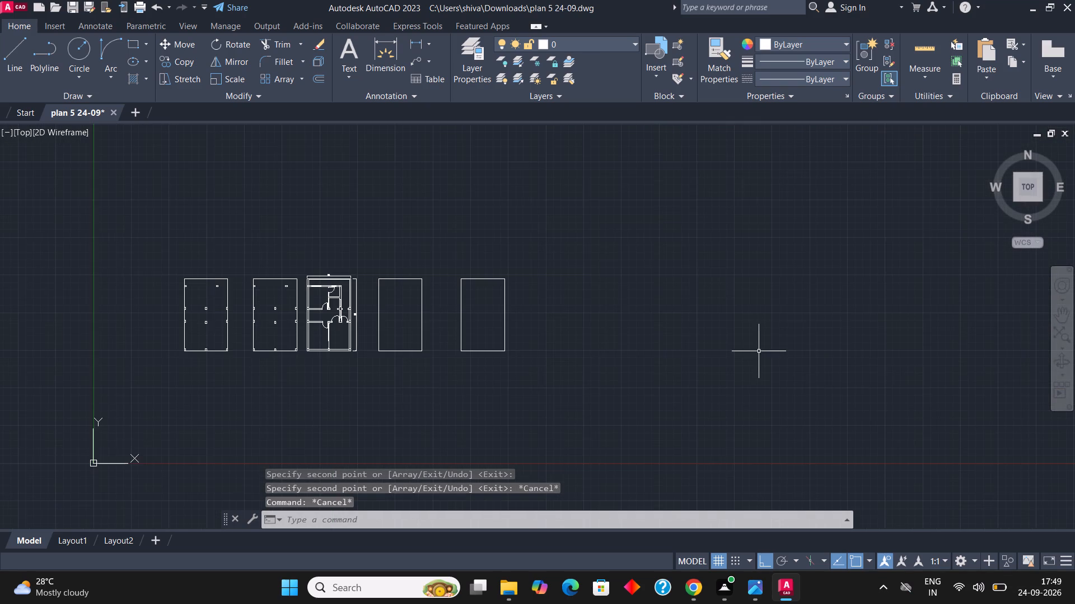
{"action": "scroll", "coordinate": [413, 347], "scroll_direction": "up", "scroll_amount": 2}
{"action": "left_click", "coordinate": [682, 396]}
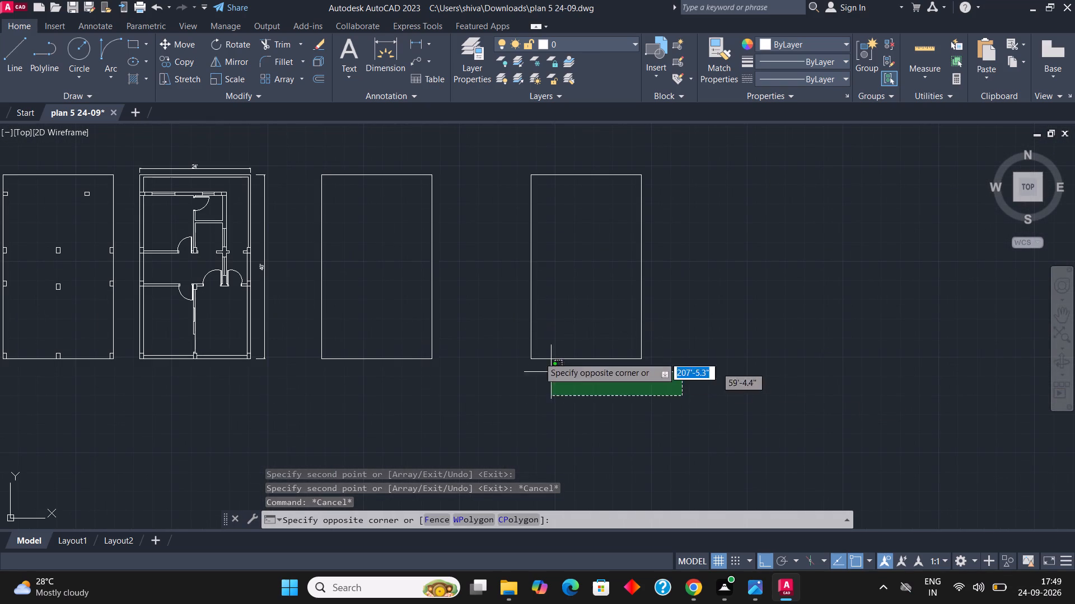
{"action": "left_click", "coordinate": [315, 164]}
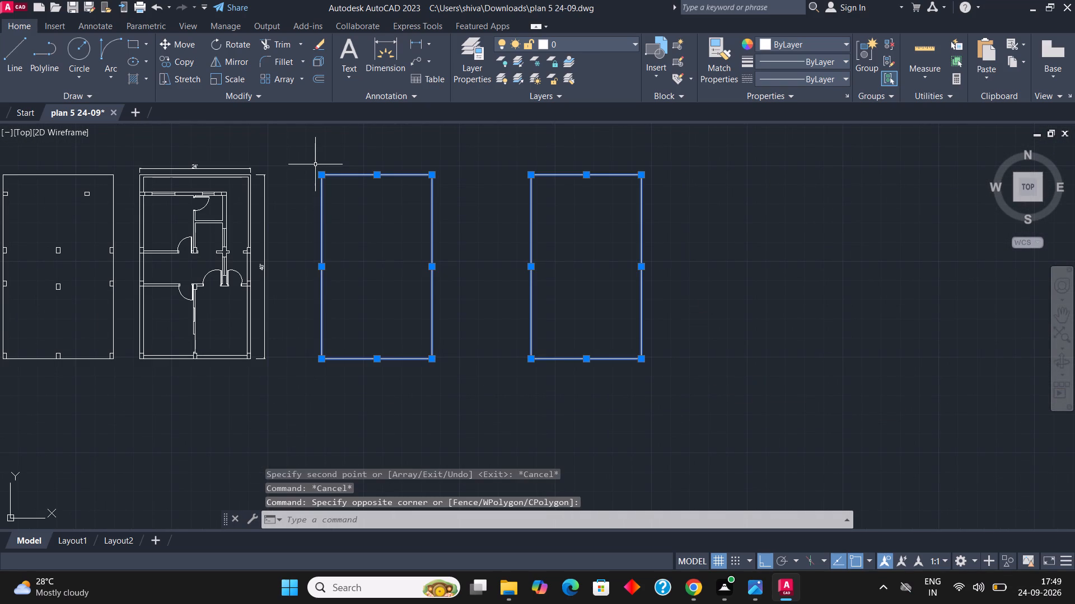
{"action": "key", "text": "Delete"}
Move both column-and-boundary copies about 111' horizontally to the right side of the floor plan.
{"action": "scroll", "coordinate": [524, 230], "scroll_direction": "down", "scroll_amount": 2}
{"action": "scroll", "coordinate": [319, 283], "scroll_direction": "up", "scroll_amount": 2}
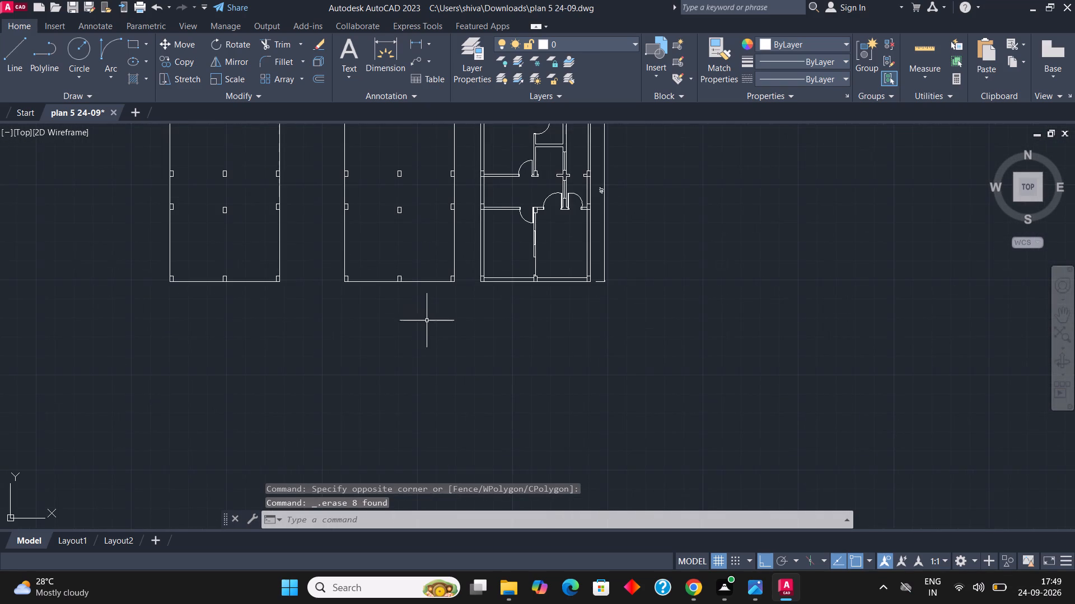
{"action": "scroll", "coordinate": [442, 328], "scroll_direction": "down", "scroll_amount": 1}
{"action": "left_click", "coordinate": [455, 311]}
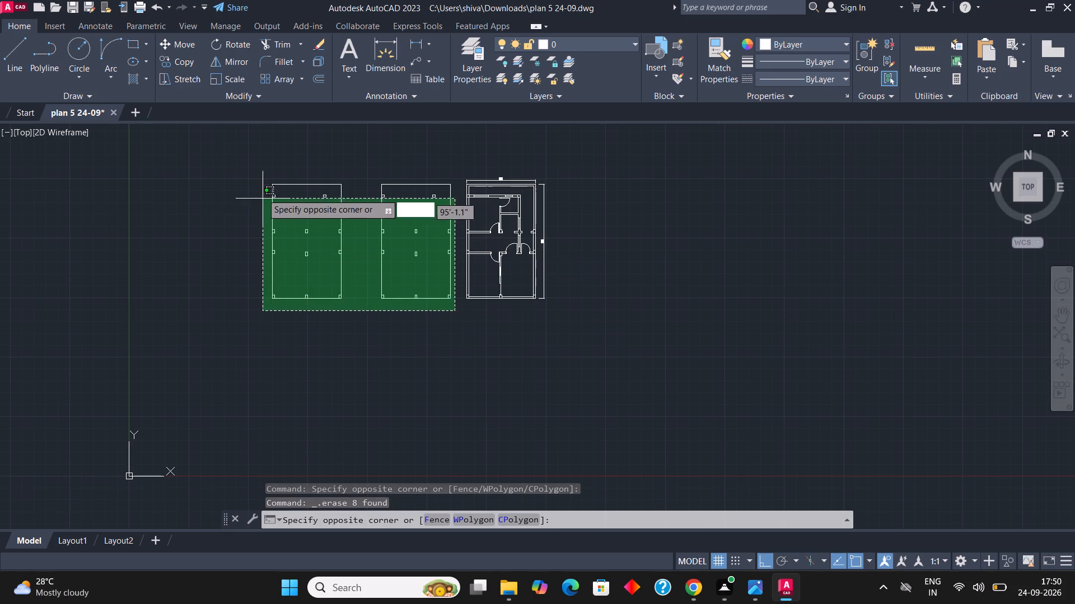
{"action": "left_click", "coordinate": [258, 162]}
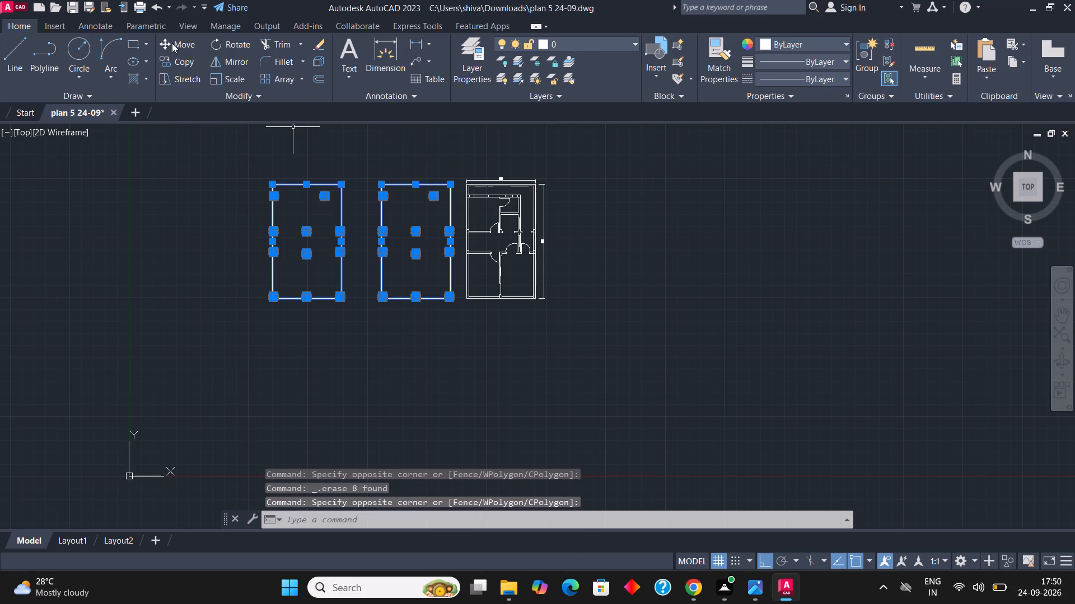
{"action": "left_click", "coordinate": [172, 43]}
{"action": "left_click", "coordinate": [249, 220]}
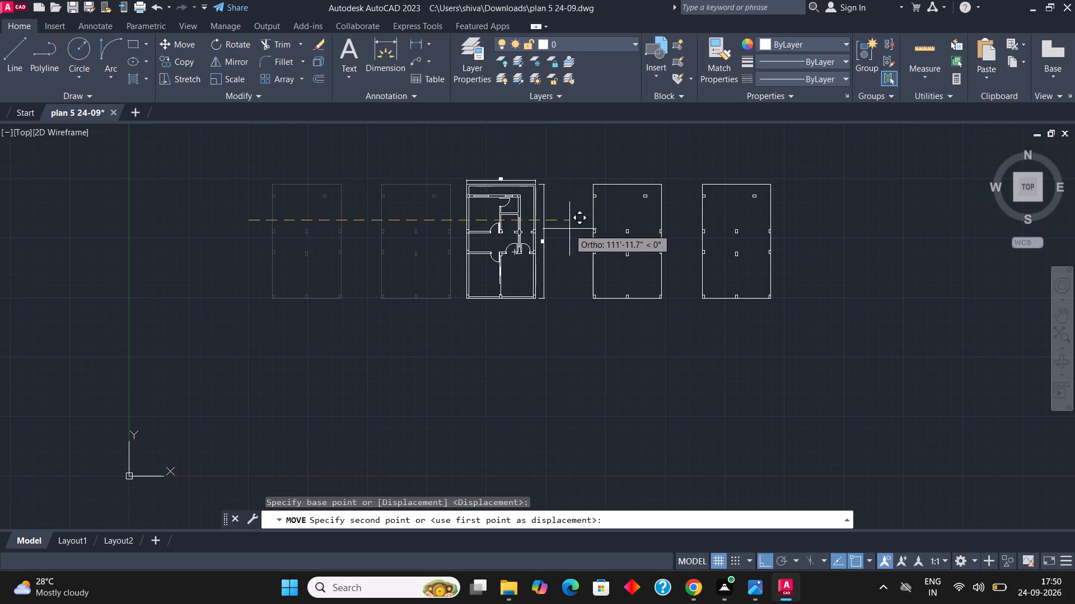
{"action": "left_click", "coordinate": [567, 228]}
{"action": "key", "text": "Escape"}
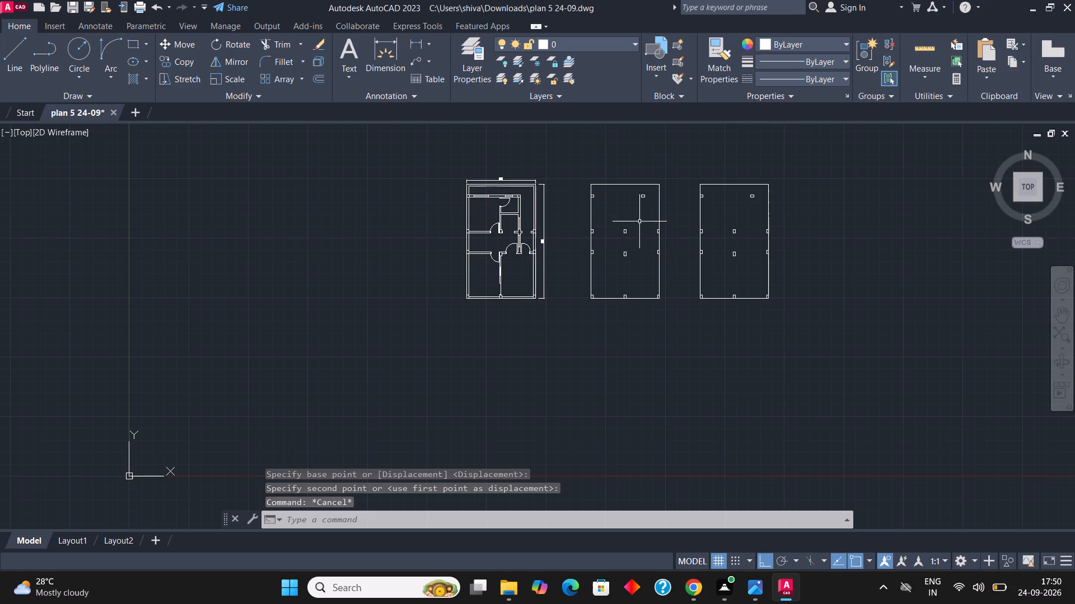
Offset the left and top boundary lines of the column copy nearest the plan 9" inward.
{"action": "scroll", "coordinate": [590, 207], "scroll_direction": "up", "scroll_amount": 3}
{"action": "scroll", "coordinate": [613, 213], "scroll_direction": "down", "scroll_amount": 1}
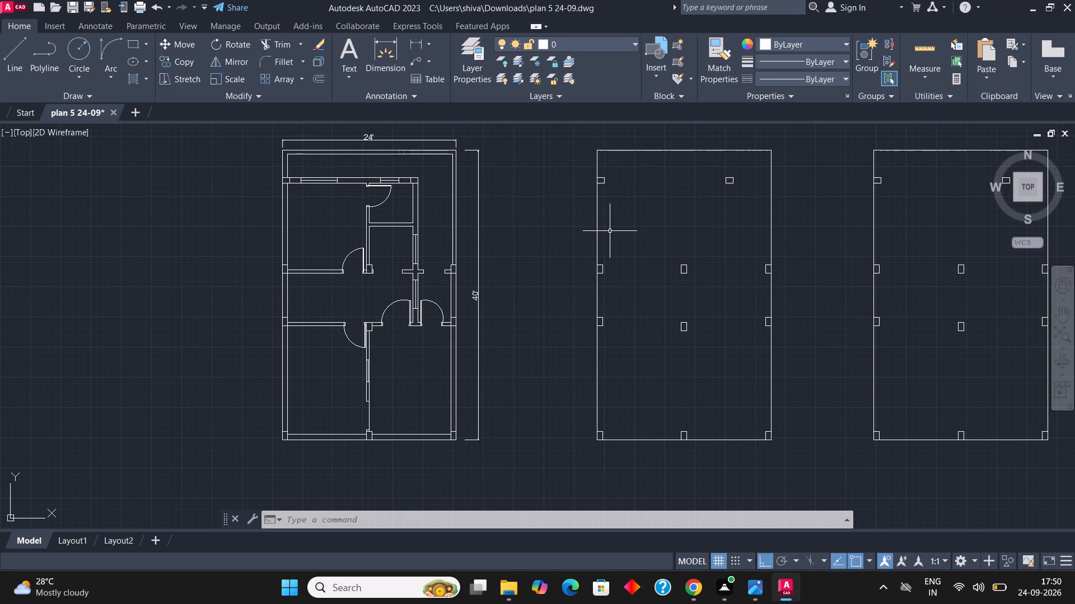
{"action": "left_click", "coordinate": [609, 232]}
{"action": "left_click", "coordinate": [551, 214]}
{"action": "left_click", "coordinate": [323, 75]}
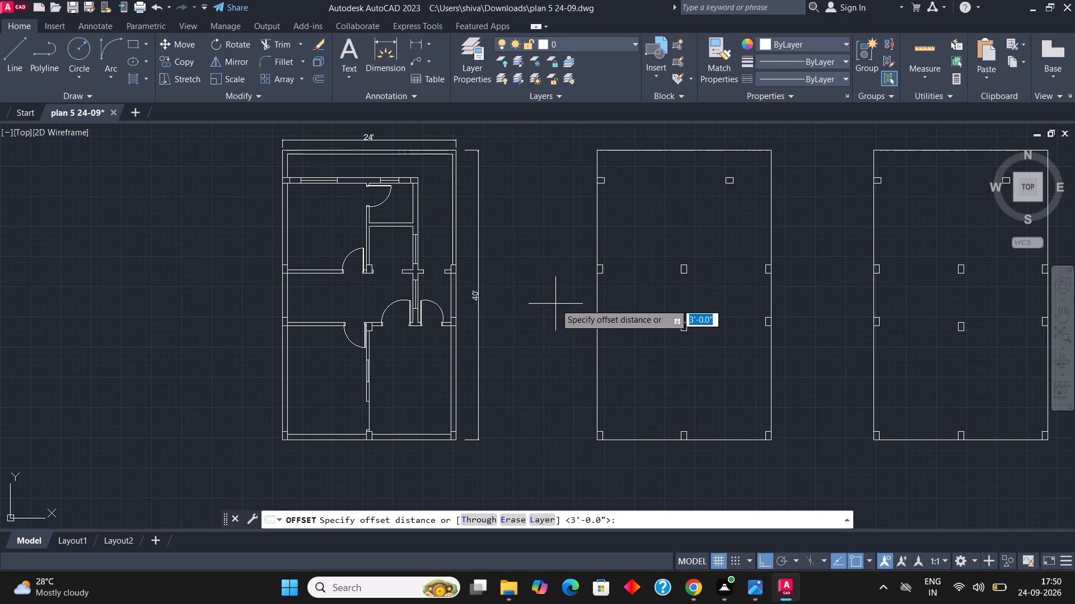
{"action": "key", "text": "9"}
{"action": "key", "text": "shift+quotedbl"}
{"action": "key", "text": "Return"}
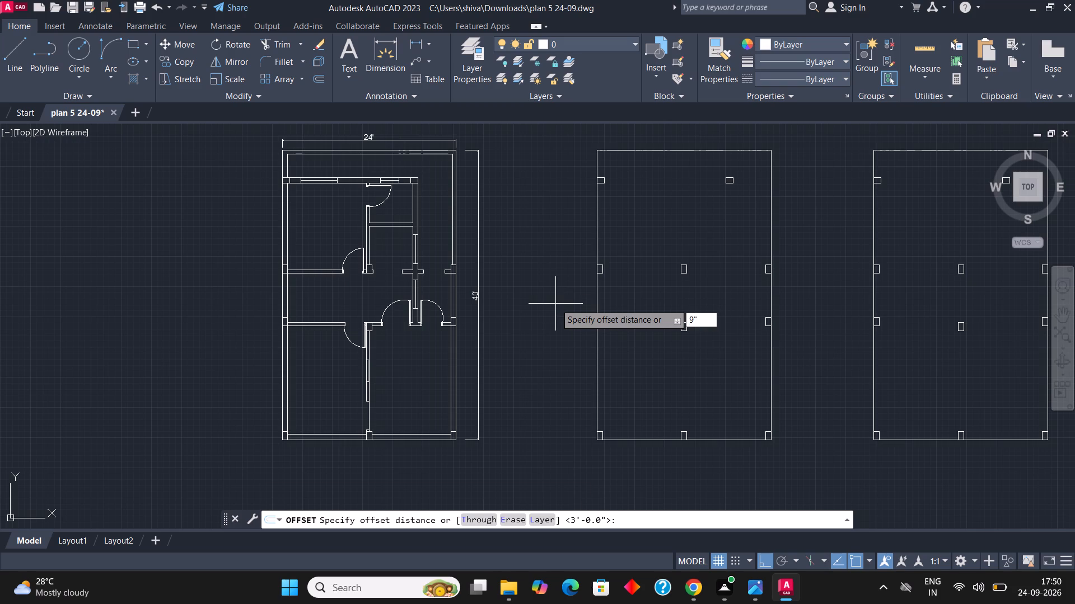
{"action": "left_click", "coordinate": [621, 304]}
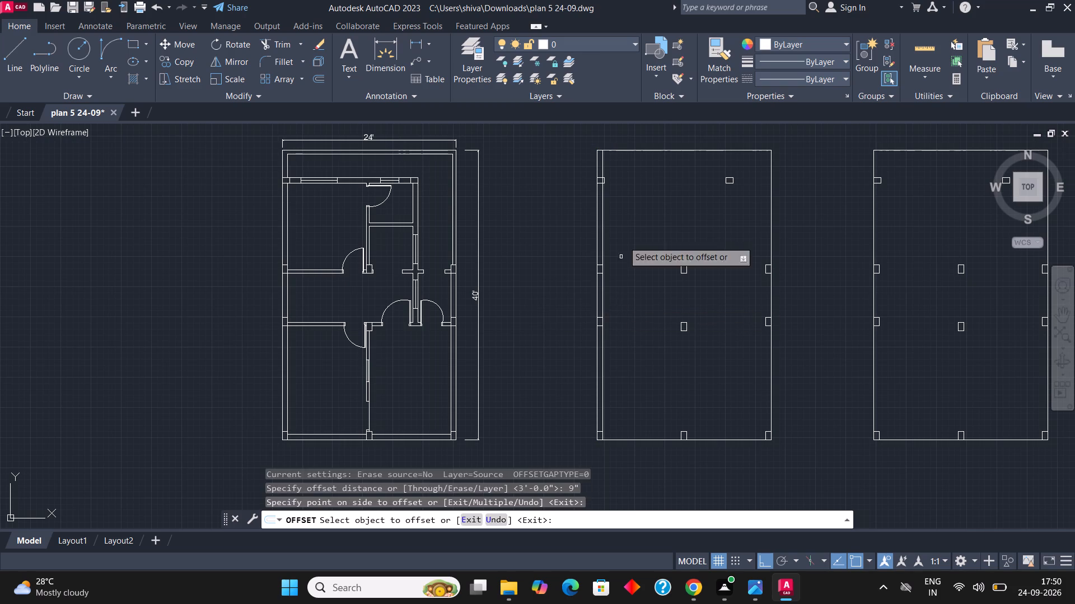
{"action": "left_click", "coordinate": [666, 150]}
{"action": "left_click", "coordinate": [663, 185]}
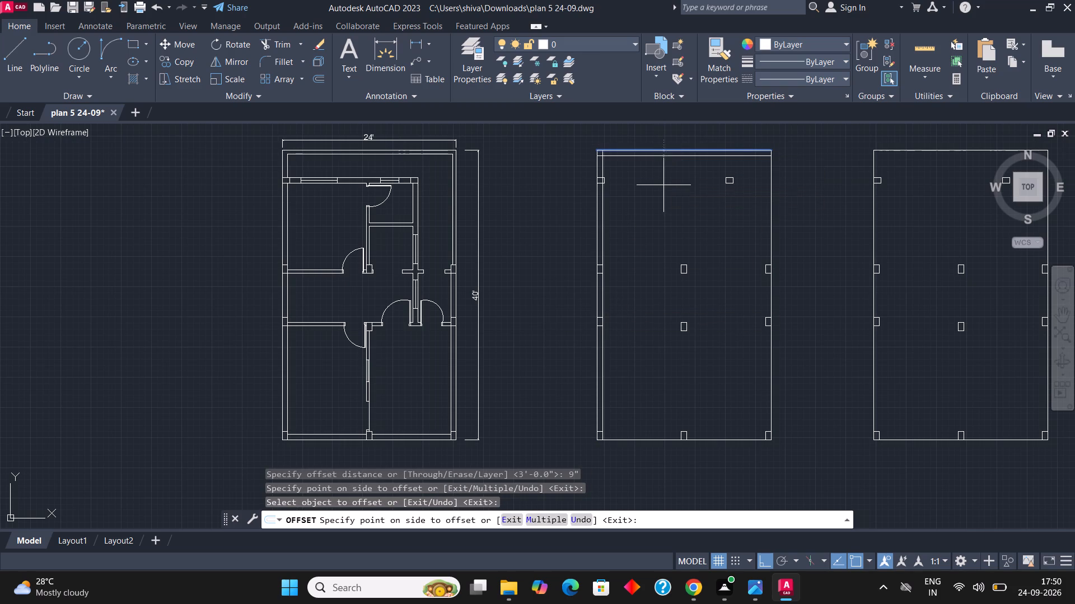
Offset the right and bottom boundary lines of the same column copy 9" inward.
{"action": "left_click", "coordinate": [771, 232]}
{"action": "left_click", "coordinate": [749, 228]}
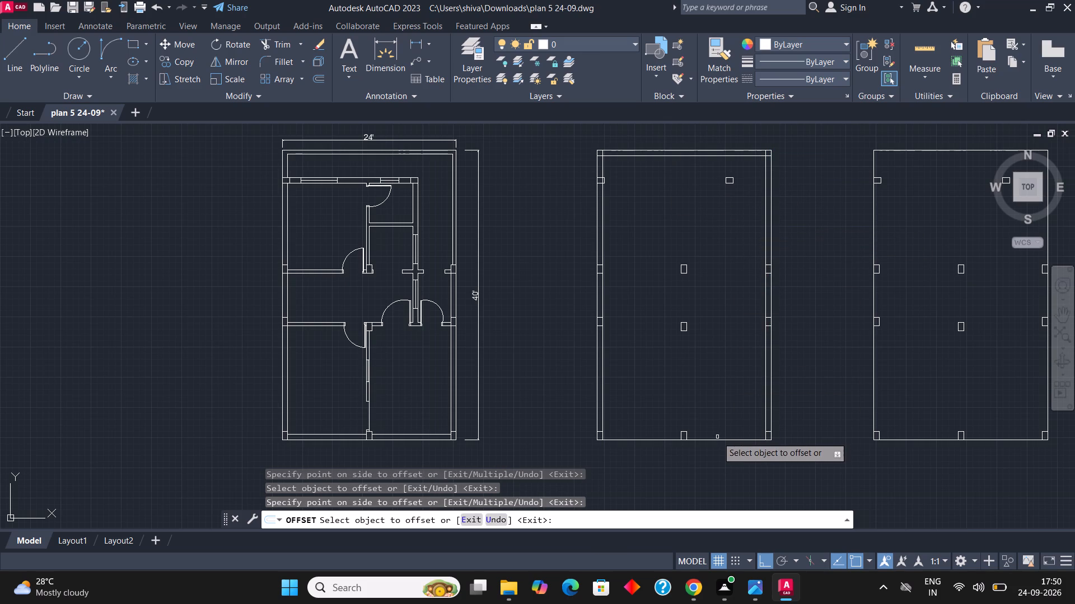
{"action": "left_click", "coordinate": [717, 440]}
{"action": "left_click", "coordinate": [717, 389]}
{"action": "scroll", "coordinate": [697, 442], "scroll_direction": "up", "scroll_amount": 1}
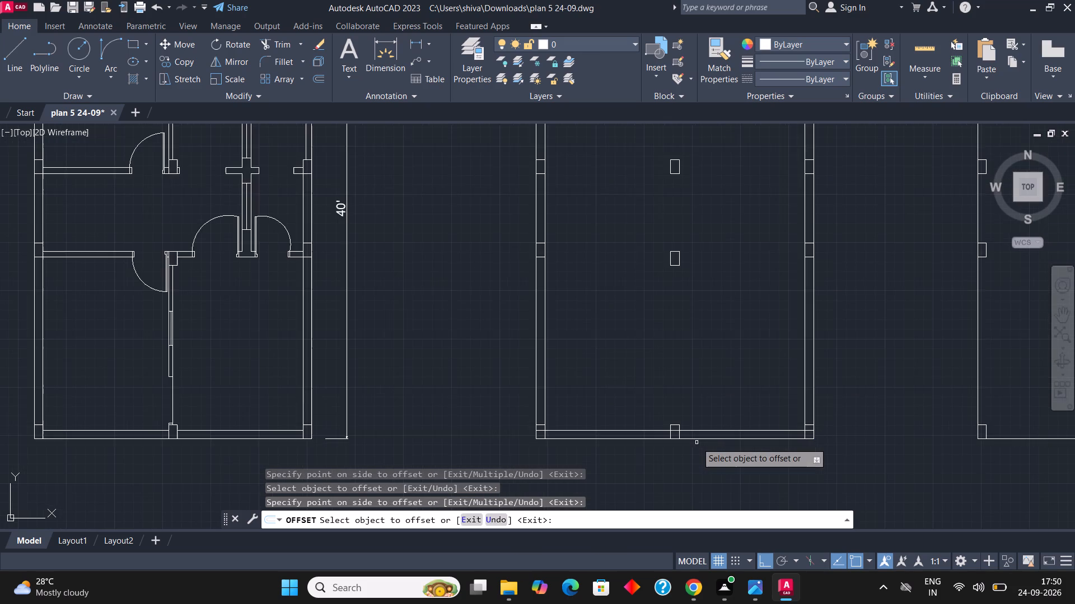
{"action": "scroll", "coordinate": [691, 441], "scroll_direction": "up", "scroll_amount": 2}
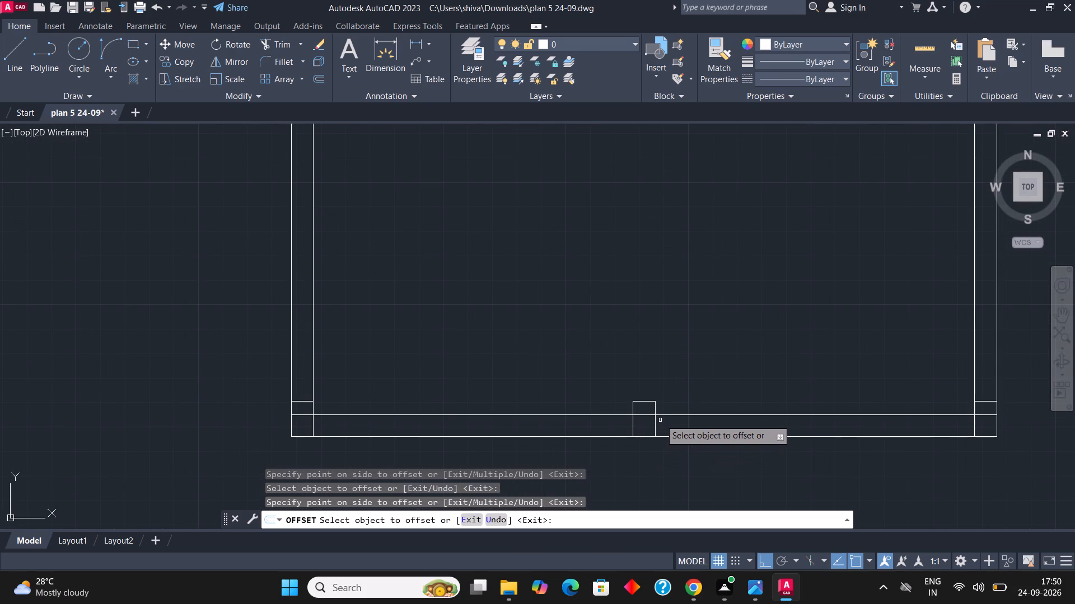
{"action": "scroll", "coordinate": [599, 353], "scroll_direction": "down", "scroll_amount": 2}
{"action": "scroll", "coordinate": [605, 377], "scroll_direction": "up", "scroll_amount": 2}
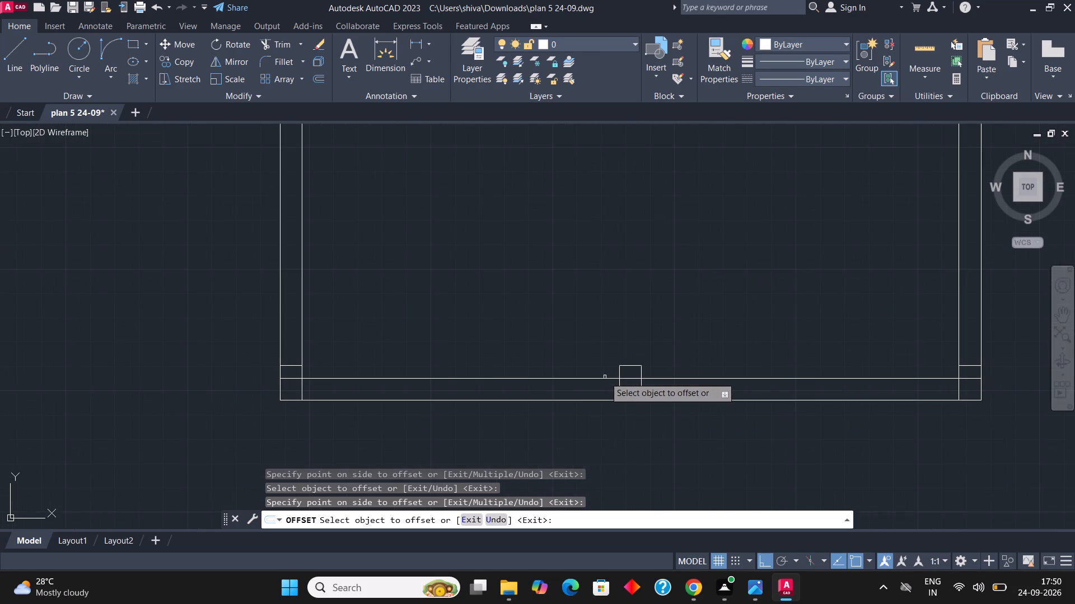
{"action": "scroll", "coordinate": [380, 407], "scroll_direction": "up", "scroll_amount": 1}
{"action": "key", "text": "Escape"}
{"action": "key", "text": "Escape"}
{"action": "key", "text": "Escape"}
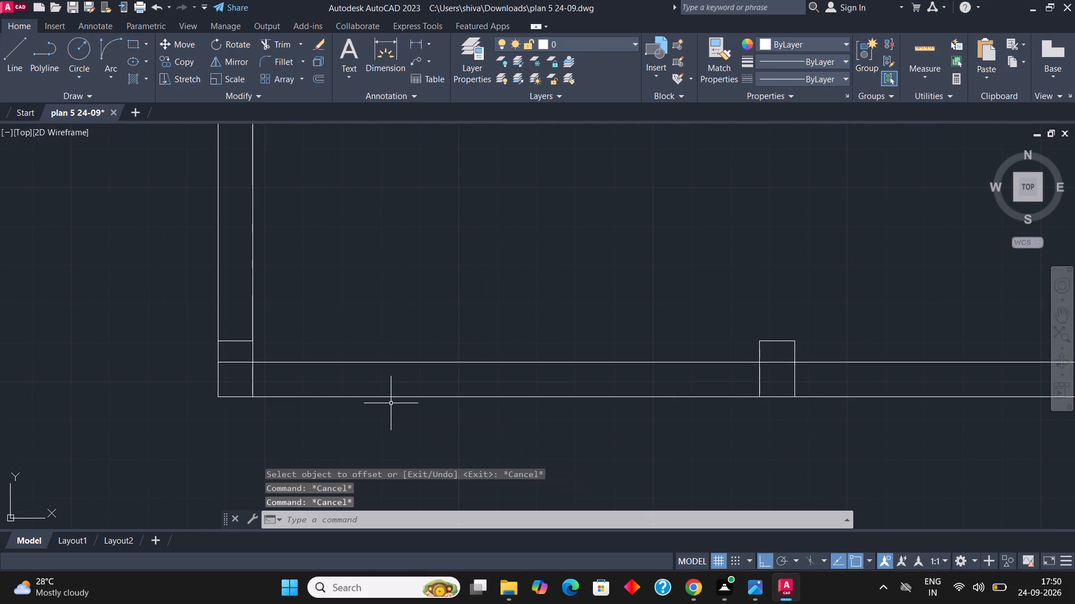
Trim the inner bottom wall line inside the two corner columns and the middle column of the first copy.
{"action": "key", "text": "t"}
{"action": "key", "text": "r"}
{"action": "key", "text": "Return"}
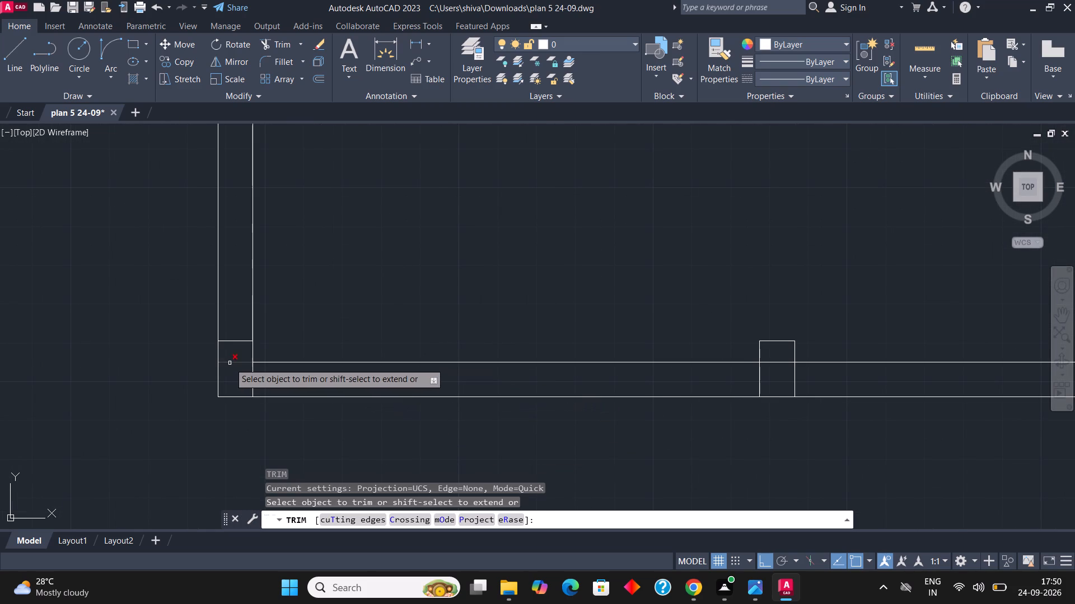
{"action": "left_click", "coordinate": [230, 363]}
{"action": "scroll", "coordinate": [350, 441], "scroll_direction": "down", "scroll_amount": 1}
{"action": "scroll", "coordinate": [621, 378], "scroll_direction": "up", "scroll_amount": 1}
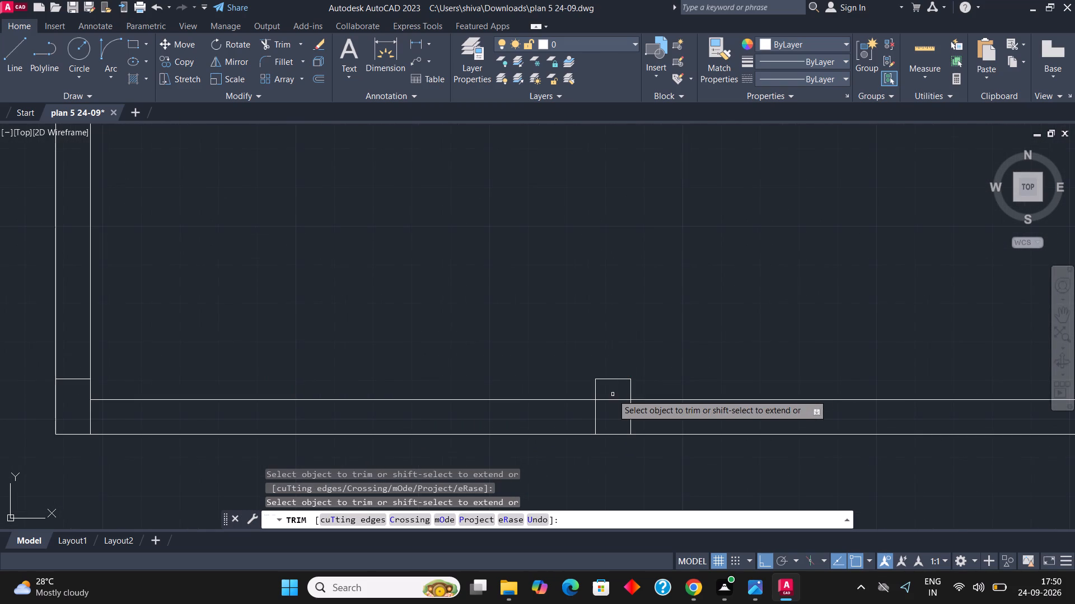
{"action": "left_click", "coordinate": [611, 401]}
{"action": "scroll", "coordinate": [606, 449], "scroll_direction": "down", "scroll_amount": 2}
{"action": "scroll", "coordinate": [813, 432], "scroll_direction": "up", "scroll_amount": 1}
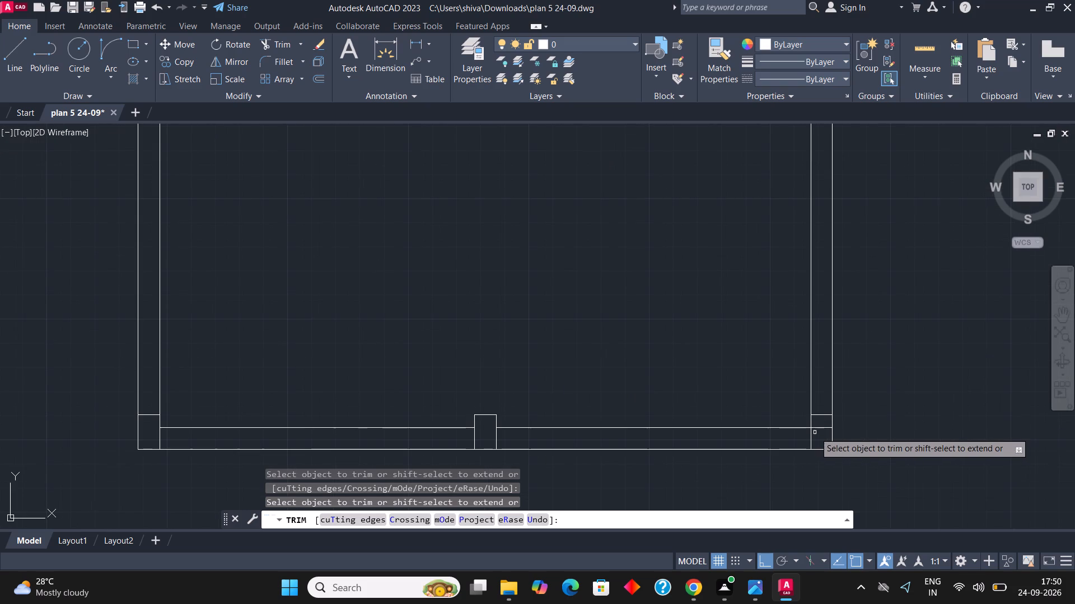
{"action": "left_click", "coordinate": [821, 430]}
Trim the overlapping inner wall line ends at both top corners of the column copy nearest the floor plan.
{"action": "scroll", "coordinate": [763, 479], "scroll_direction": "down", "scroll_amount": 1}
{"action": "scroll", "coordinate": [784, 408], "scroll_direction": "down", "scroll_amount": 1}
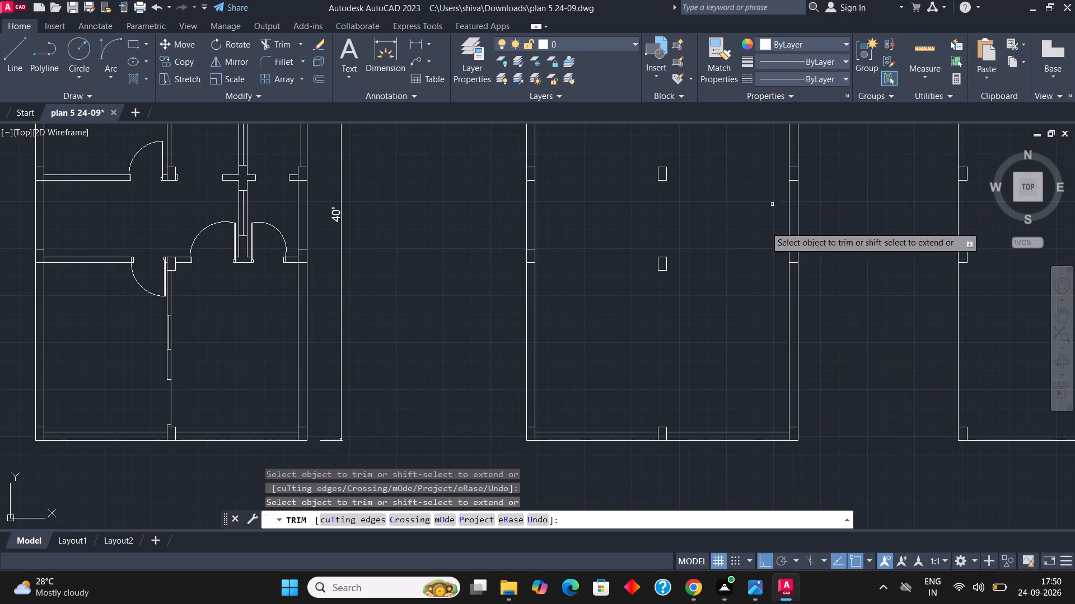
{"action": "scroll", "coordinate": [576, 356], "scroll_direction": "down", "scroll_amount": 3}
{"action": "scroll", "coordinate": [630, 270], "scroll_direction": "up", "scroll_amount": 4}
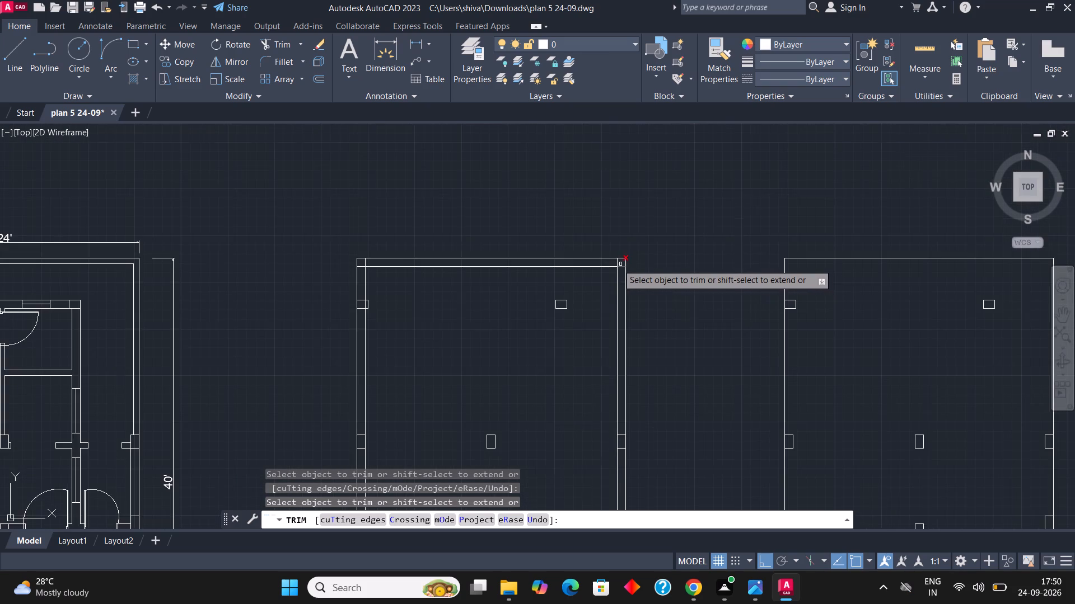
{"action": "scroll", "coordinate": [618, 264], "scroll_direction": "up", "scroll_amount": 2}
{"action": "left_click", "coordinate": [606, 254]}
{"action": "left_click", "coordinate": [630, 281]}
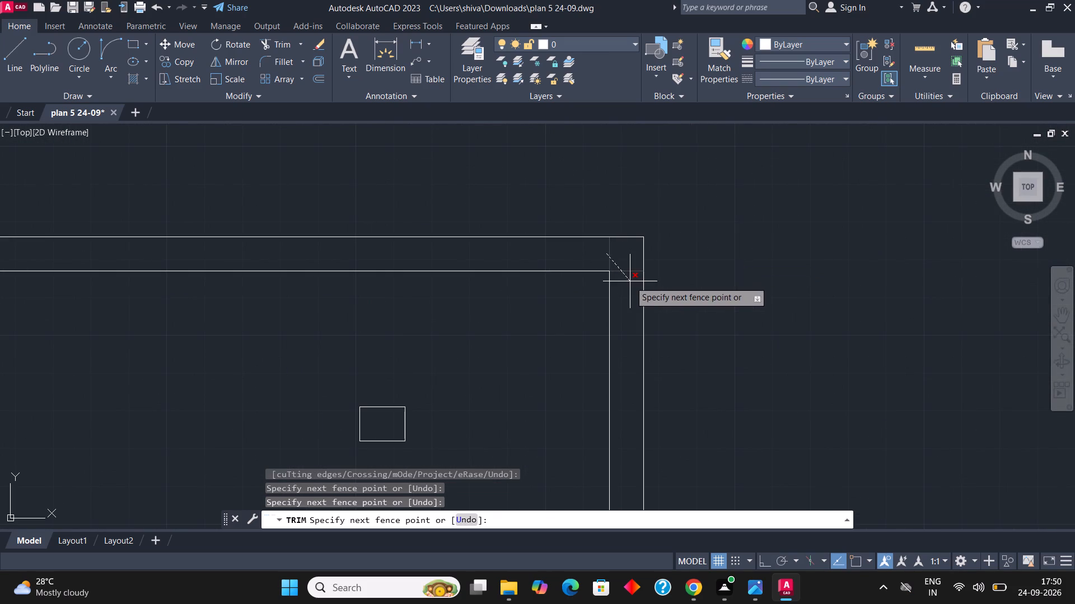
{"action": "scroll", "coordinate": [697, 261], "scroll_direction": "down", "scroll_amount": 3}
{"action": "scroll", "coordinate": [128, 217], "scroll_direction": "up", "scroll_amount": 1}
{"action": "scroll", "coordinate": [618, 287], "scroll_direction": "up", "scroll_amount": 2}
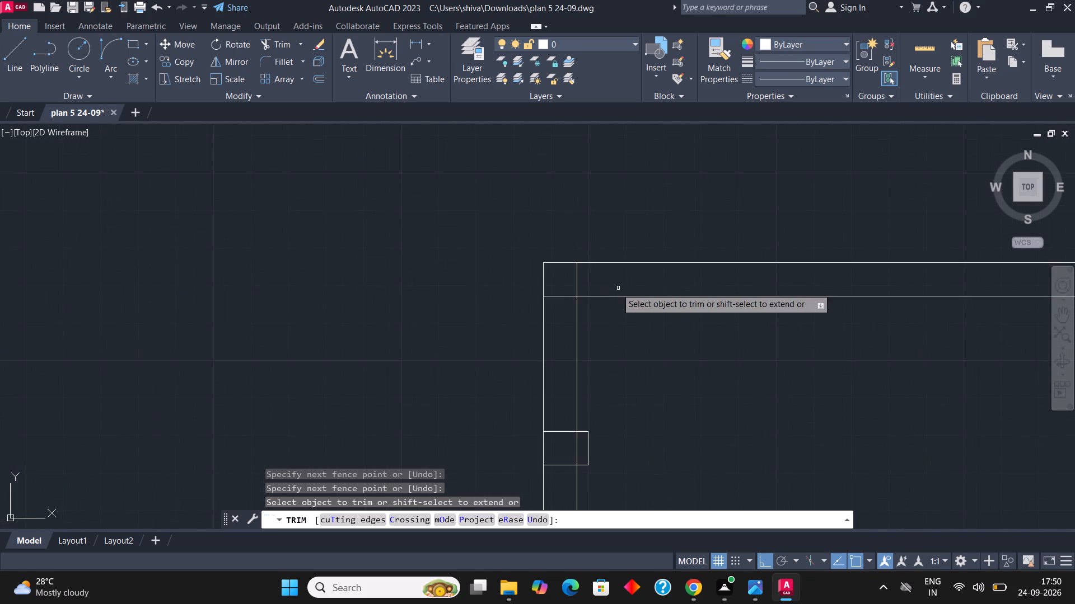
{"action": "scroll", "coordinate": [596, 286], "scroll_direction": "up", "scroll_amount": 2}
{"action": "left_click", "coordinate": [555, 271]}
{"action": "left_click", "coordinate": [502, 328]}
{"action": "scroll", "coordinate": [524, 266], "scroll_direction": "down", "scroll_amount": 2}
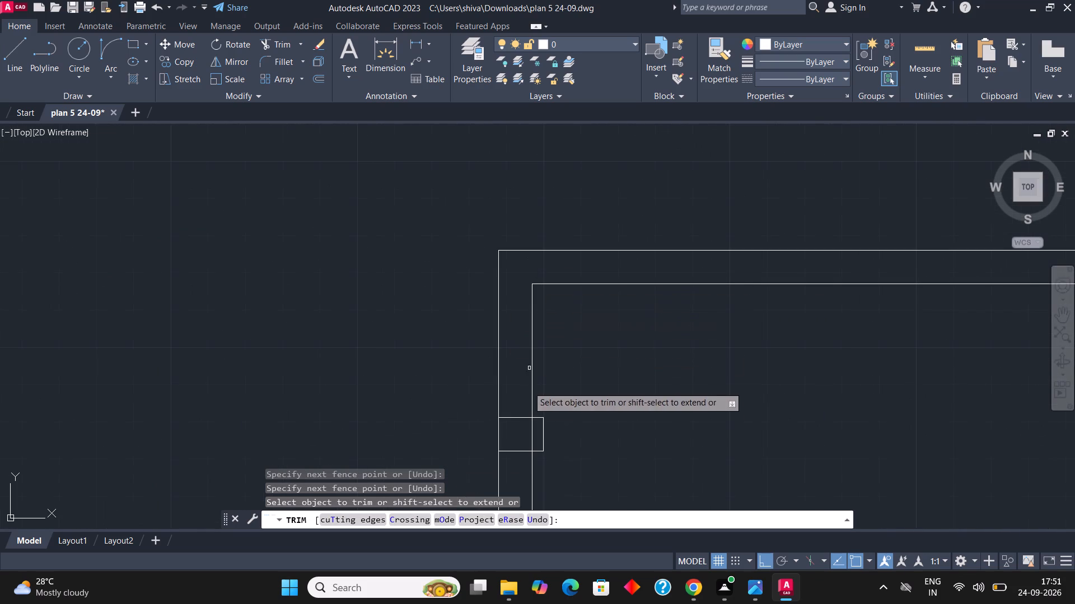
Trim the left inner wall line inside the upper-left column of the first copy.
{"action": "scroll", "coordinate": [527, 414], "scroll_direction": "up", "scroll_amount": 3}
{"action": "left_click", "coordinate": [531, 443]}
{"action": "scroll", "coordinate": [517, 359], "scroll_direction": "down", "scroll_amount": 5}
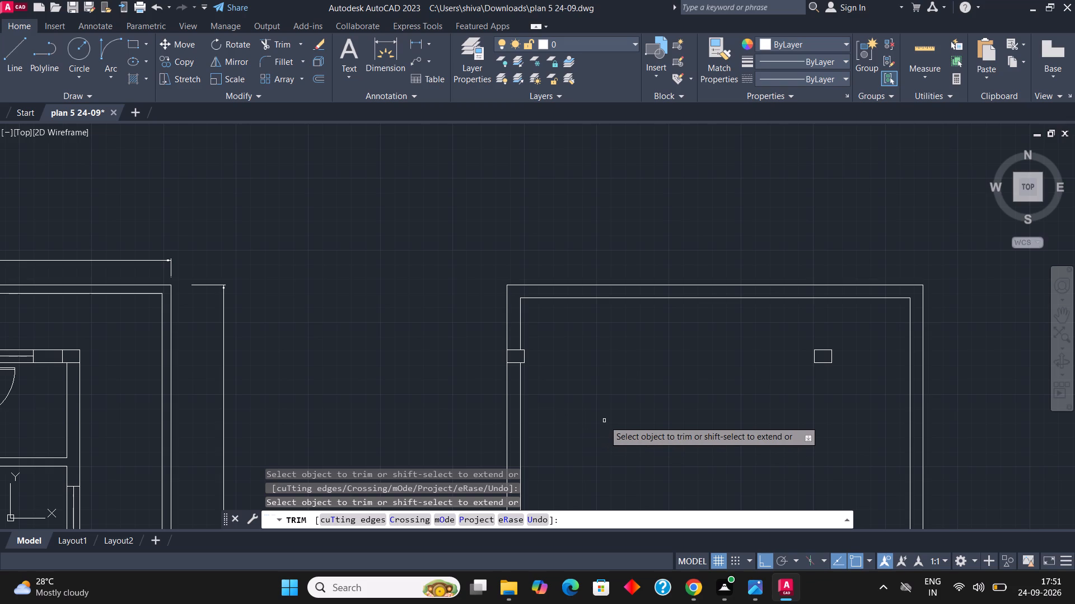
{"action": "scroll", "coordinate": [591, 290], "scroll_direction": "down", "scroll_amount": 1}
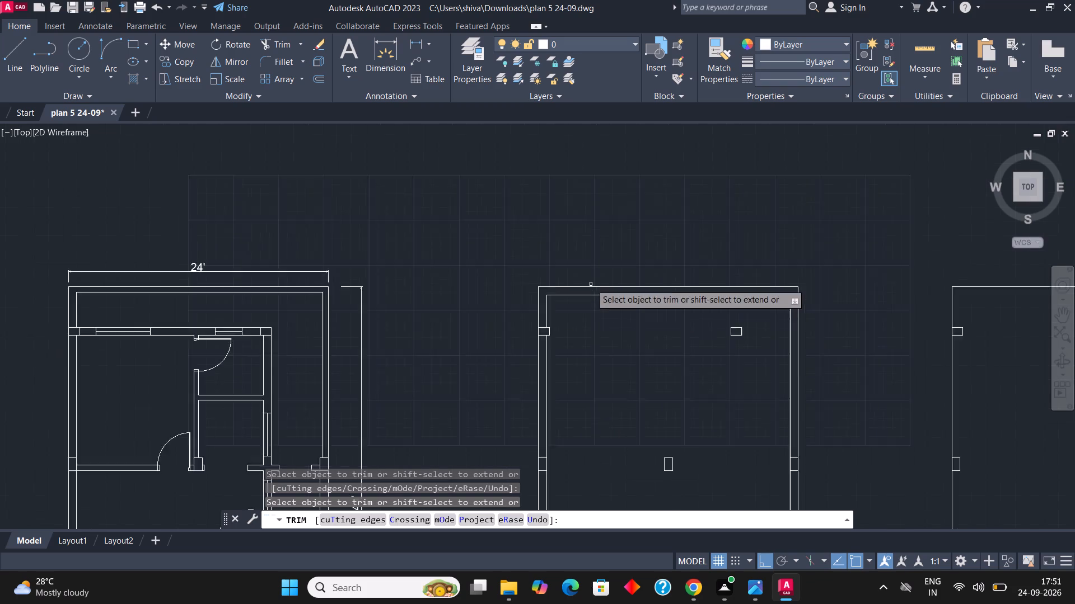
{"action": "scroll", "coordinate": [591, 282], "scroll_direction": "down", "scroll_amount": 2}
{"action": "scroll", "coordinate": [626, 346], "scroll_direction": "up", "scroll_amount": 1}
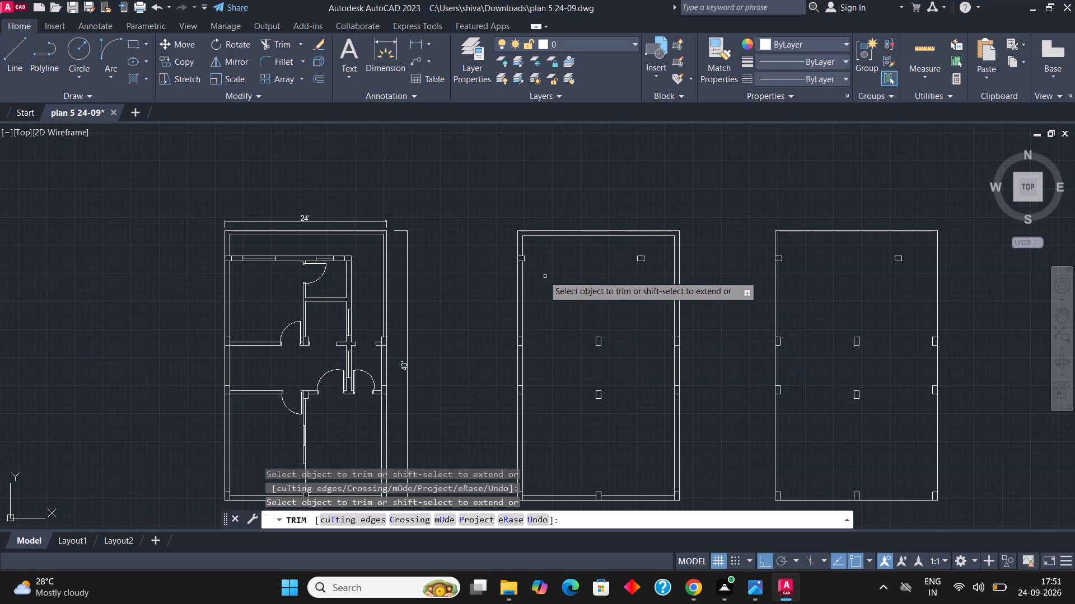
{"action": "scroll", "coordinate": [529, 233], "scroll_direction": "down", "scroll_amount": 1}
{"action": "scroll", "coordinate": [620, 271], "scroll_direction": "up", "scroll_amount": 1}
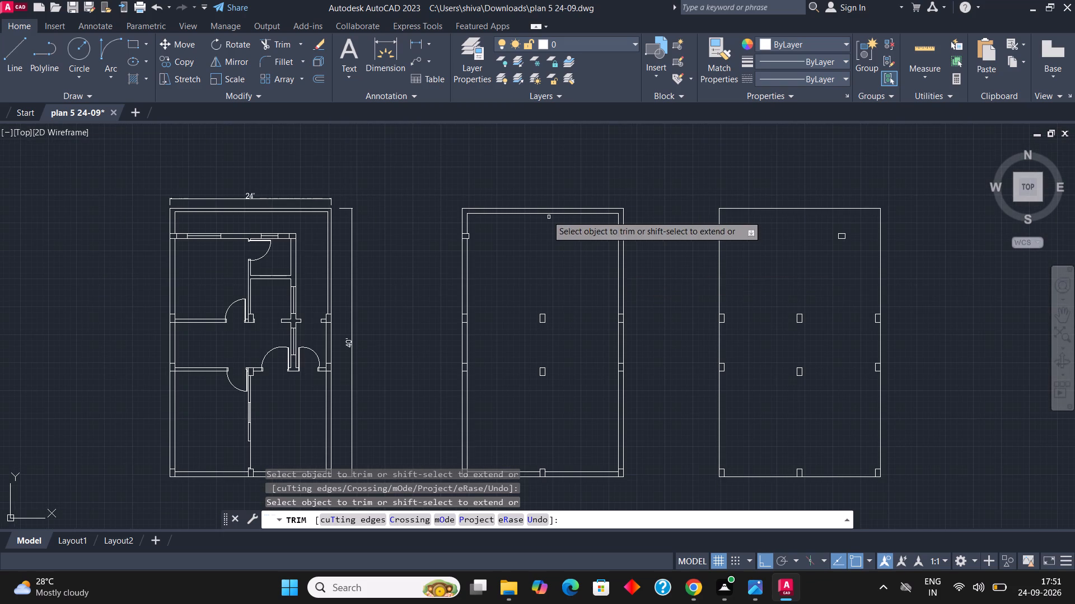
{"action": "scroll", "coordinate": [602, 240], "scroll_direction": "up", "scroll_amount": 2}
{"action": "scroll", "coordinate": [534, 212], "scroll_direction": "down", "scroll_amount": 1}
{"action": "scroll", "coordinate": [433, 186], "scroll_direction": "down", "scroll_amount": 1}
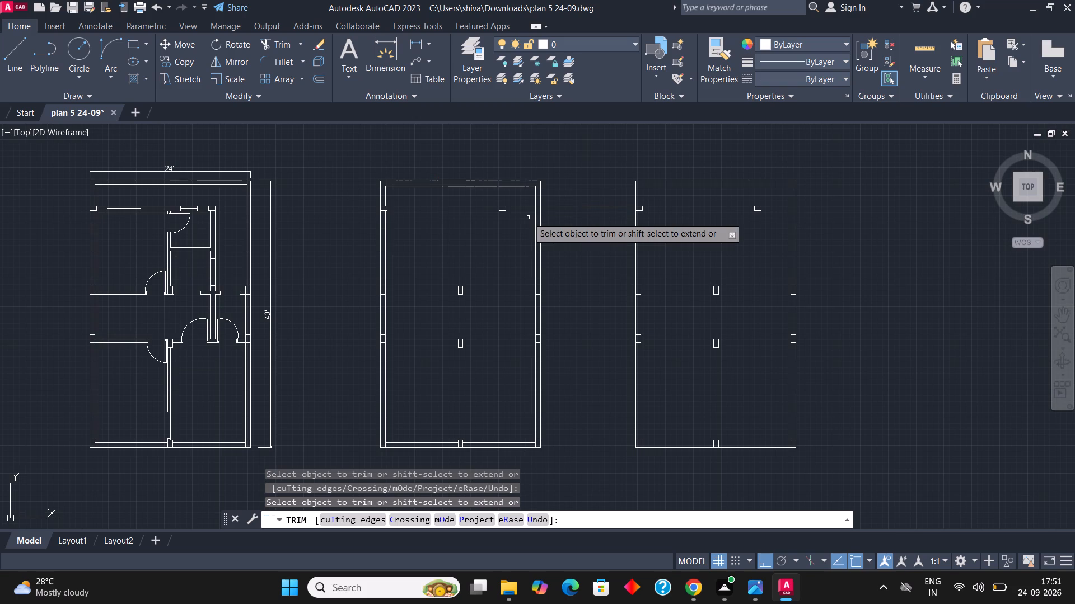
{"action": "key", "text": "Escape"}
{"action": "key", "text": "Escape"}
{"action": "key", "text": "Escape"}
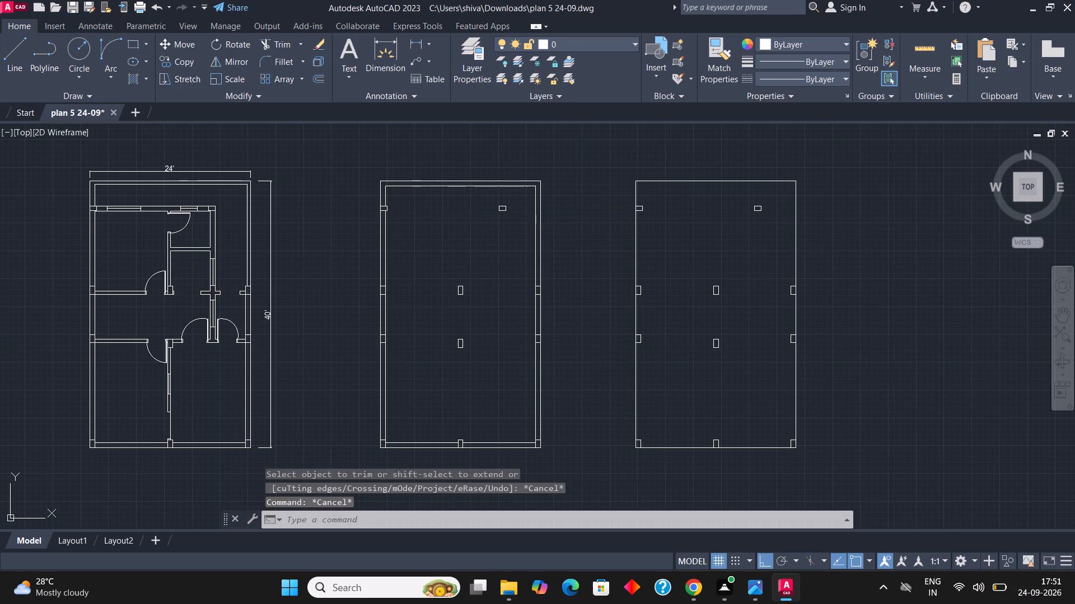
Offset the left and top boundary lines of the second column copy 9" inward.
{"action": "scroll", "coordinate": [437, 191], "scroll_direction": "down", "scroll_amount": 1}
{"action": "scroll", "coordinate": [565, 218], "scroll_direction": "up", "scroll_amount": 2}
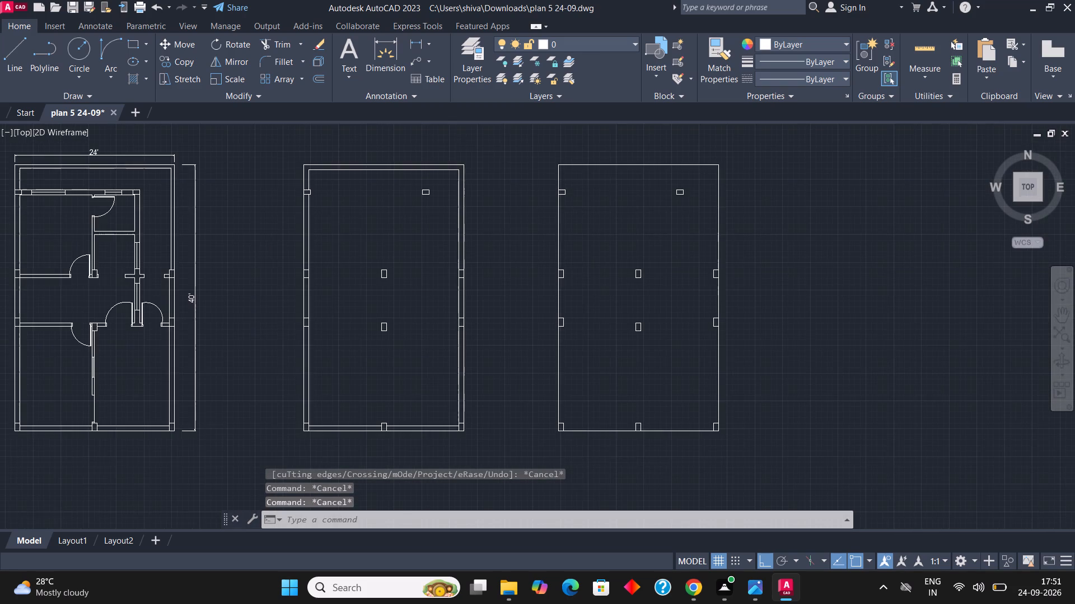
{"action": "left_click", "coordinate": [565, 218]}
{"action": "left_click", "coordinate": [522, 224]}
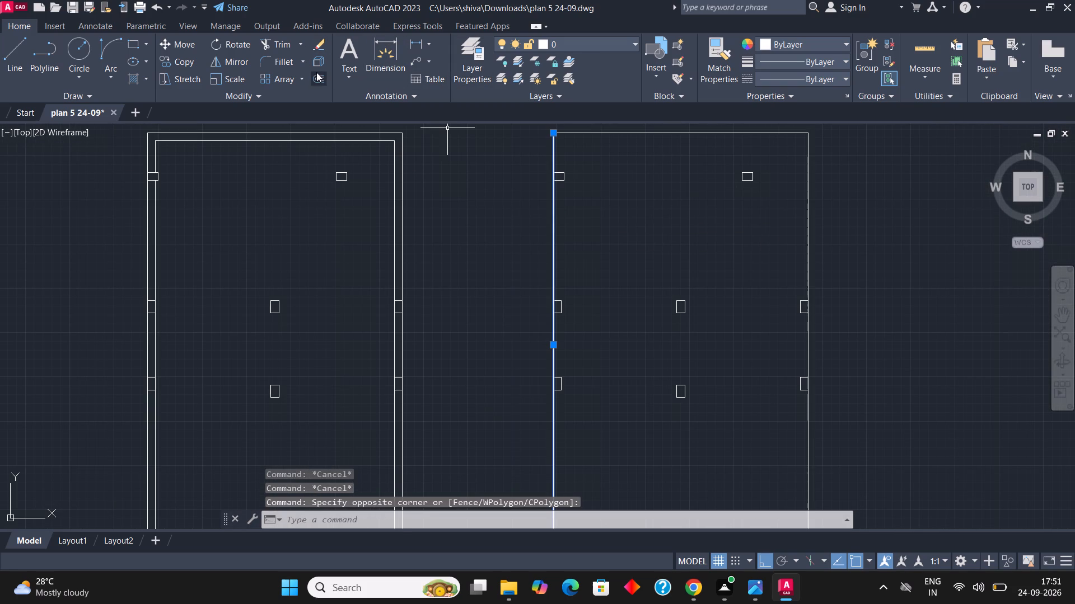
{"action": "left_click", "coordinate": [316, 72]}
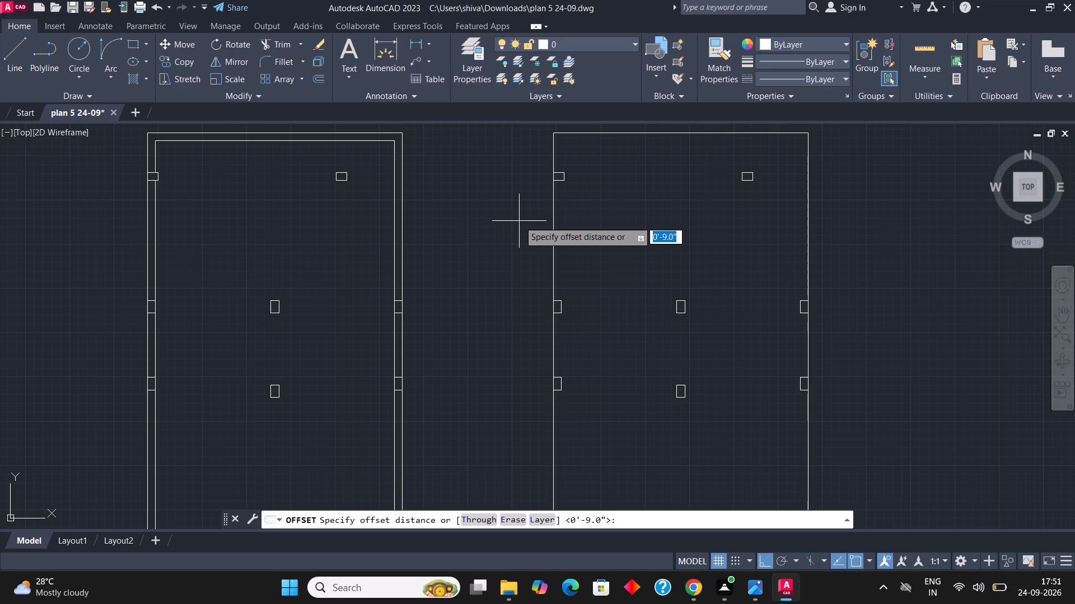
{"action": "key", "text": "9"}
{"action": "key", "text": "shift+quotedbl"}
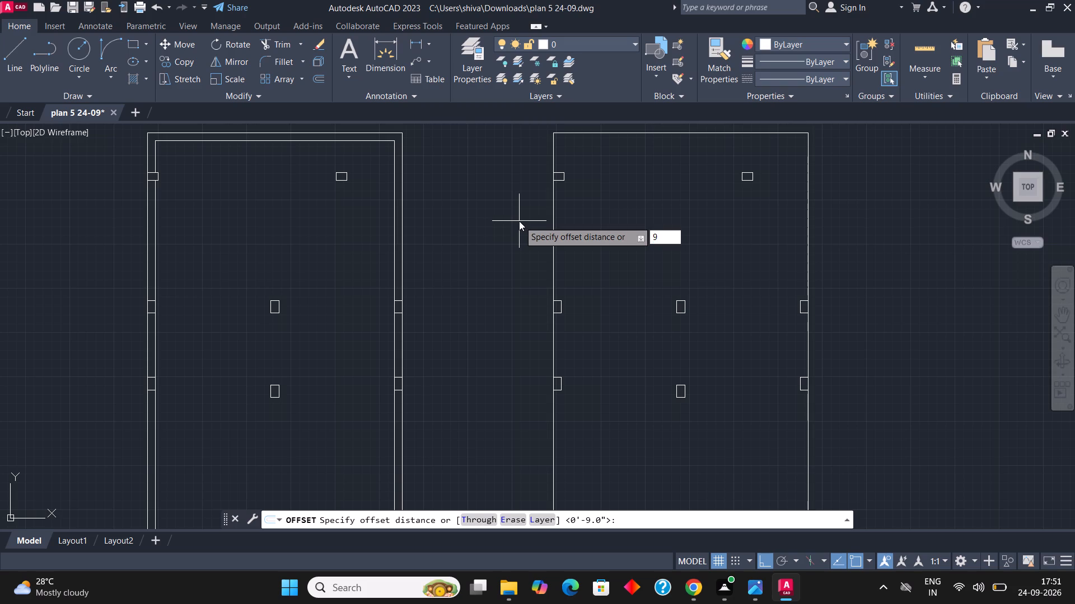
{"action": "key", "text": "Return"}
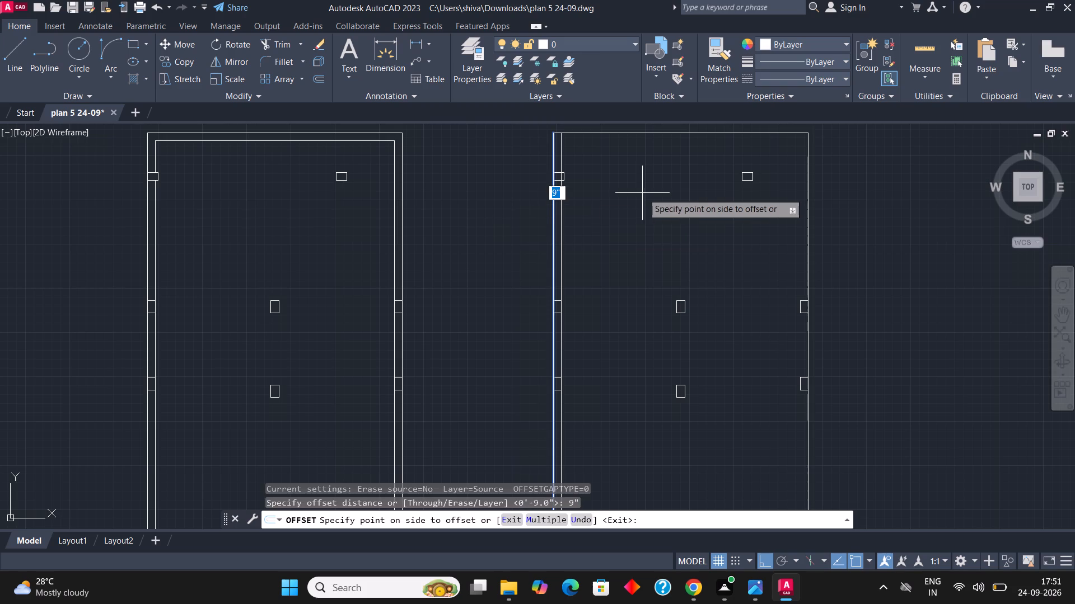
{"action": "left_click", "coordinate": [643, 190]}
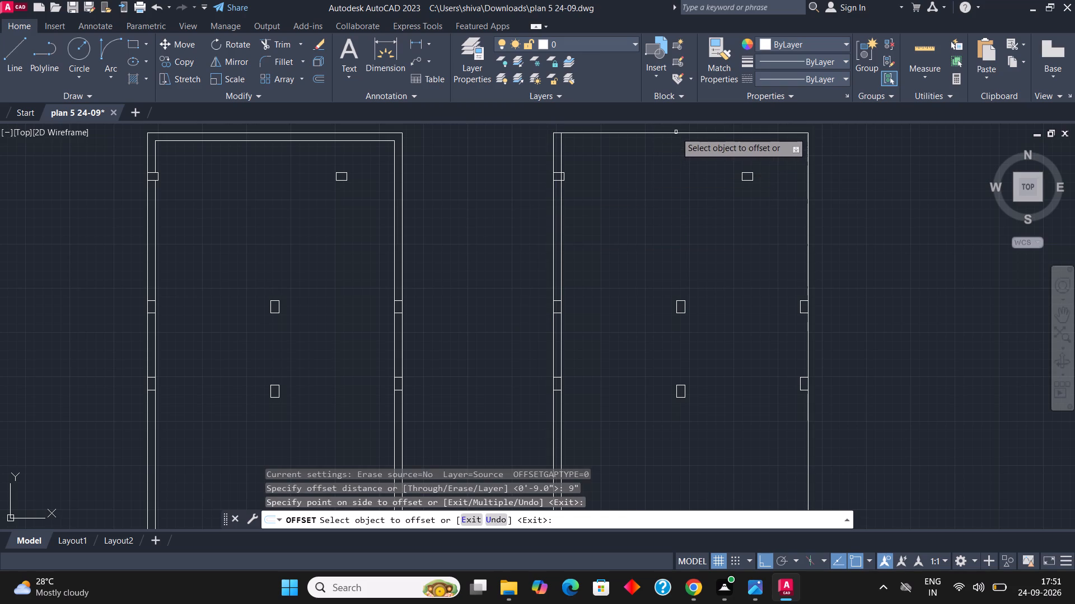
{"action": "left_click", "coordinate": [676, 132]}
{"action": "left_click", "coordinate": [667, 176]}
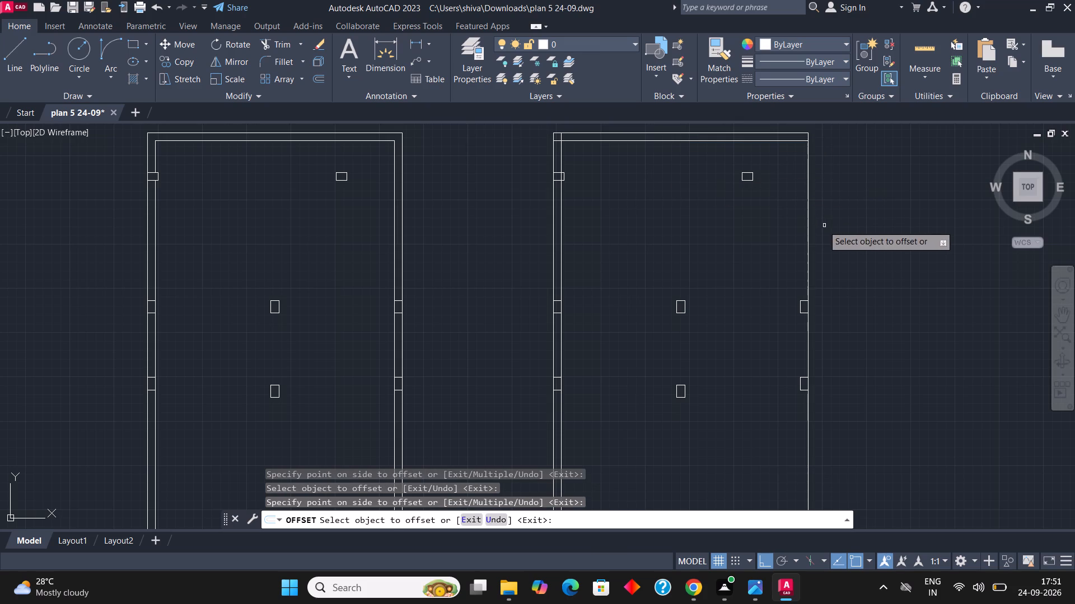
Offset the right and bottom boundary lines of the second column copy 9" inward.
{"action": "left_click", "coordinate": [809, 226]}
{"action": "left_click", "coordinate": [759, 224]}
{"action": "scroll", "coordinate": [786, 205], "scroll_direction": "down", "scroll_amount": 3}
{"action": "scroll", "coordinate": [759, 270], "scroll_direction": "up", "scroll_amount": 2}
{"action": "scroll", "coordinate": [761, 318], "scroll_direction": "up", "scroll_amount": 1}
{"action": "left_click", "coordinate": [765, 323]}
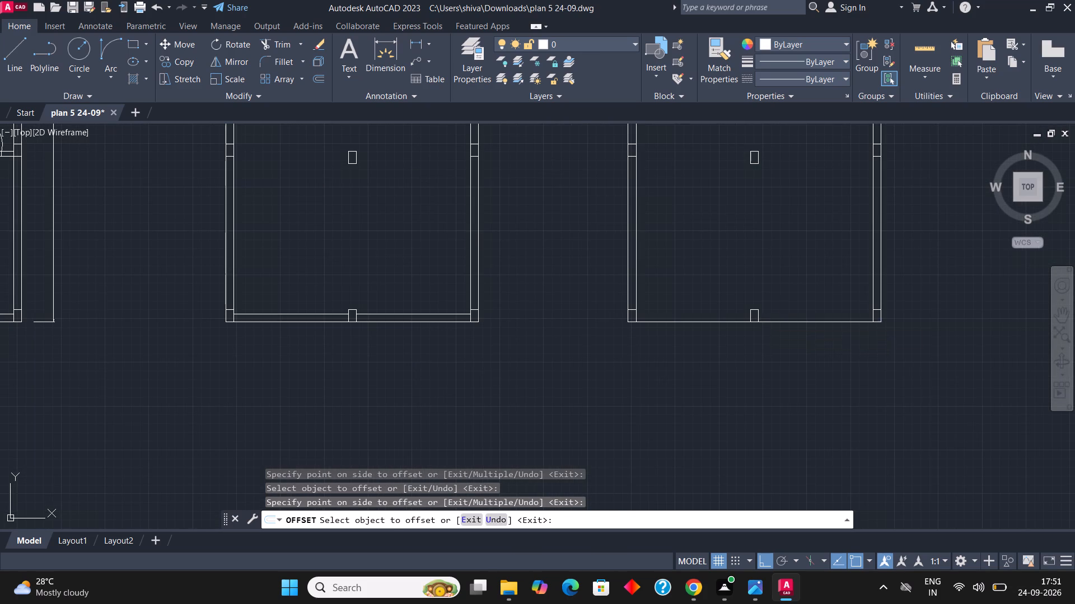
{"action": "left_click", "coordinate": [774, 289]}
{"action": "scroll", "coordinate": [737, 310], "scroll_direction": "up", "scroll_amount": 2}
{"action": "key", "text": "Escape"}
{"action": "key", "text": "Escape"}
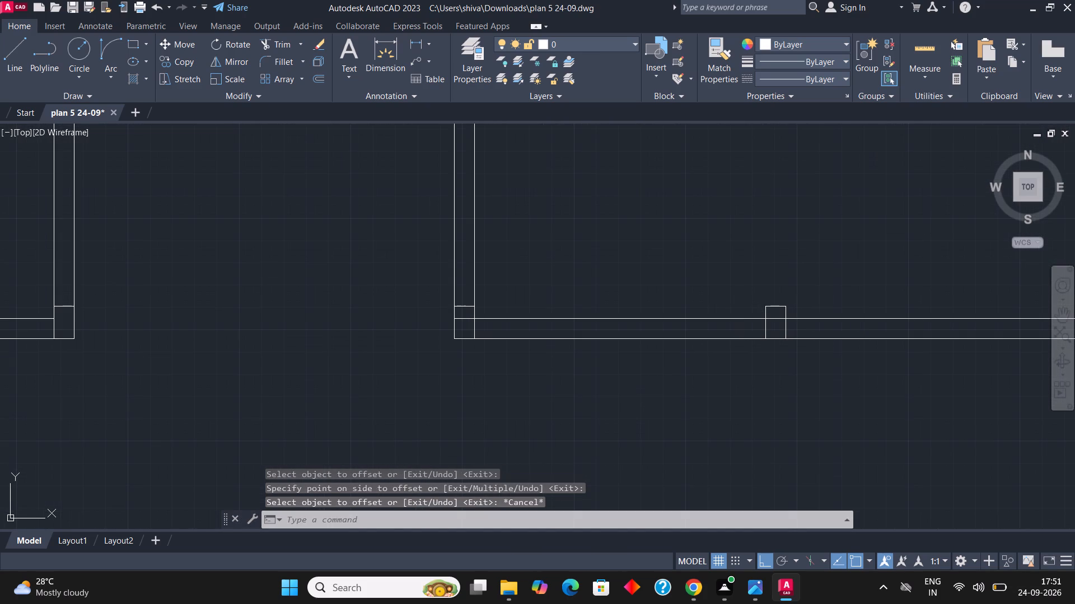
Trim the inner bottom wall line inside the bottom-left corner column of the second copy.
{"action": "type", "text": "tr"}
{"action": "key", "text": "Return"}
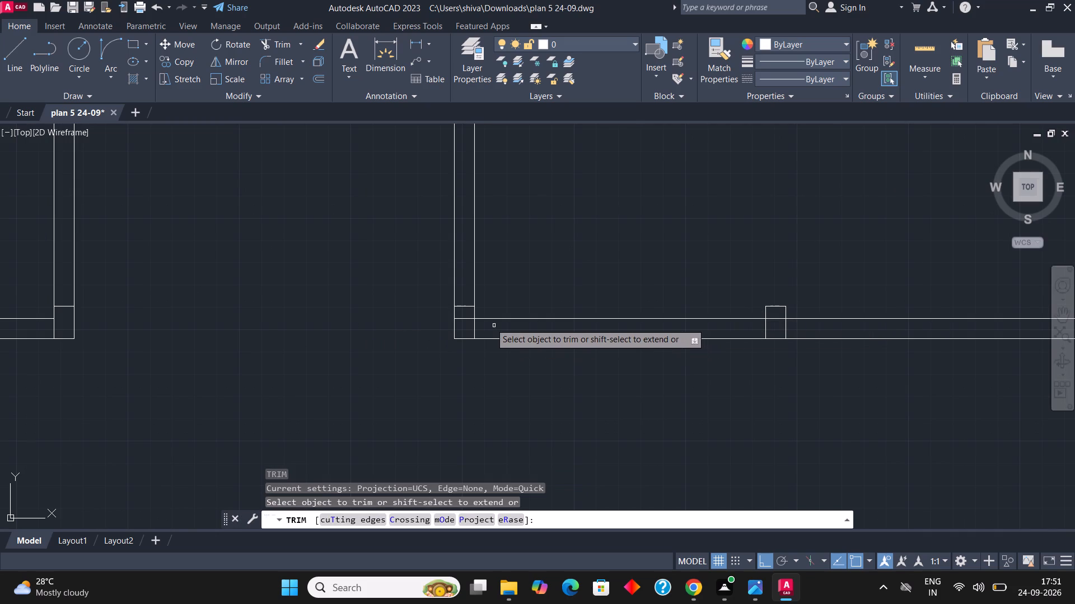
{"action": "left_click", "coordinate": [468, 319]}
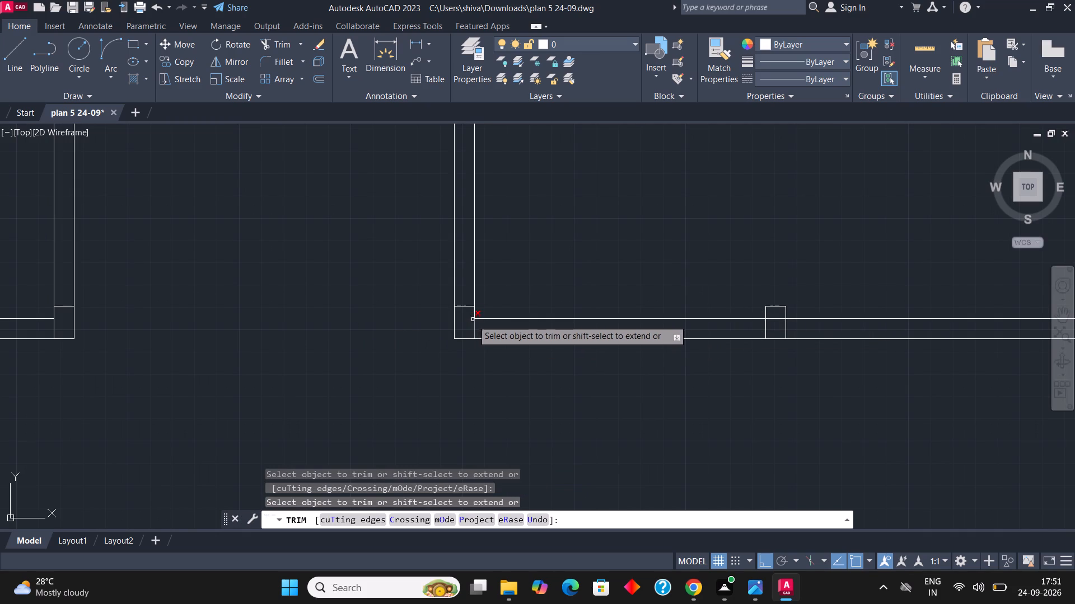
{"action": "scroll", "coordinate": [516, 384], "scroll_direction": "down", "scroll_amount": 3}
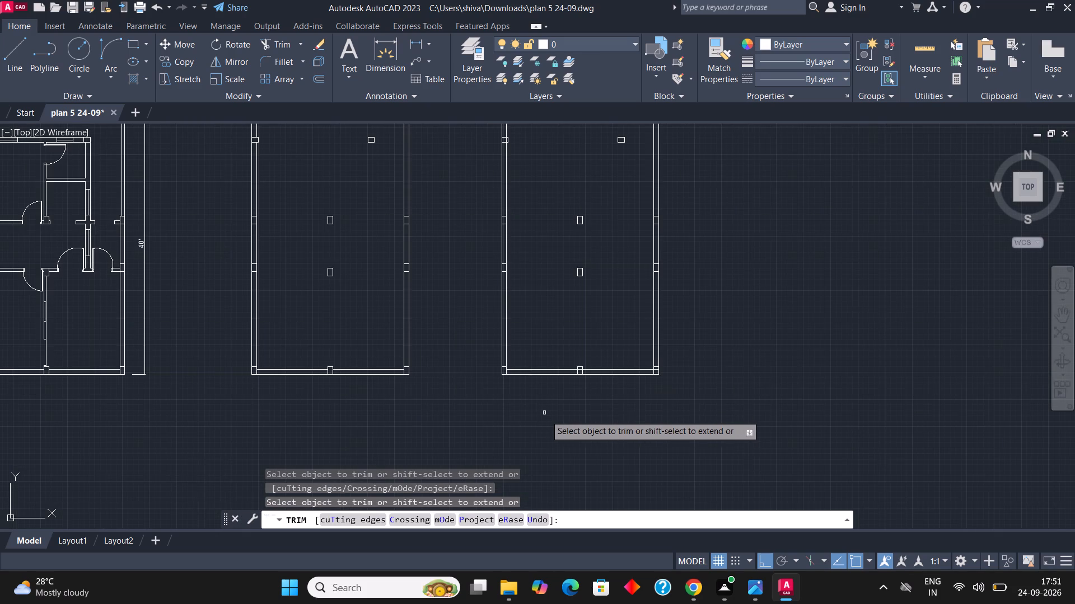
{"action": "scroll", "coordinate": [549, 418], "scroll_direction": "down", "scroll_amount": 1}
{"action": "scroll", "coordinate": [529, 250], "scroll_direction": "up", "scroll_amount": 2}
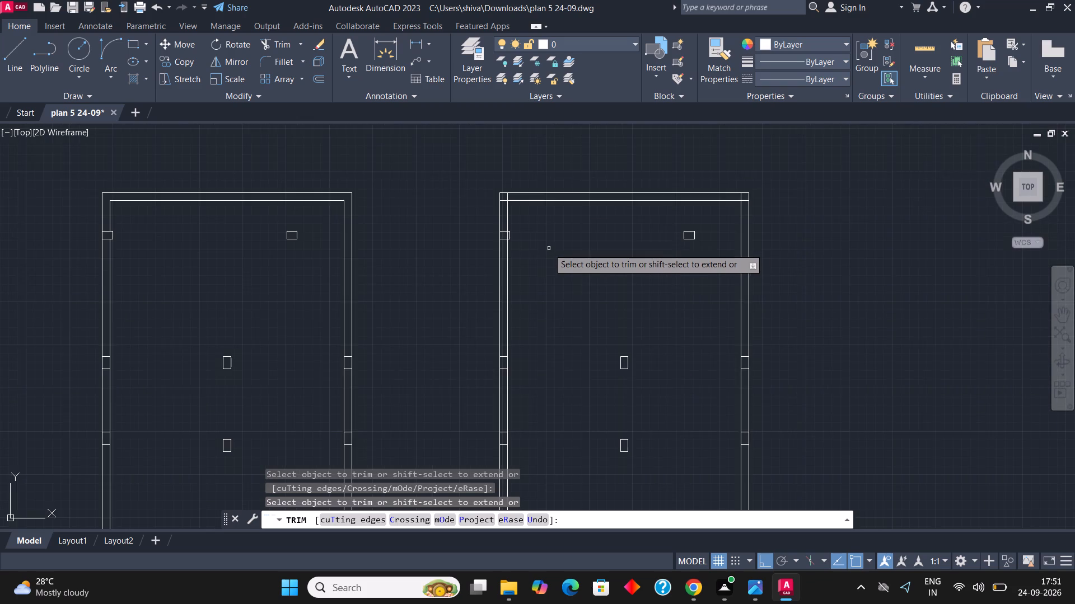
{"action": "scroll", "coordinate": [562, 246], "scroll_direction": "down", "scroll_amount": 2}
{"action": "scroll", "coordinate": [564, 256], "scroll_direction": "up", "scroll_amount": 1}
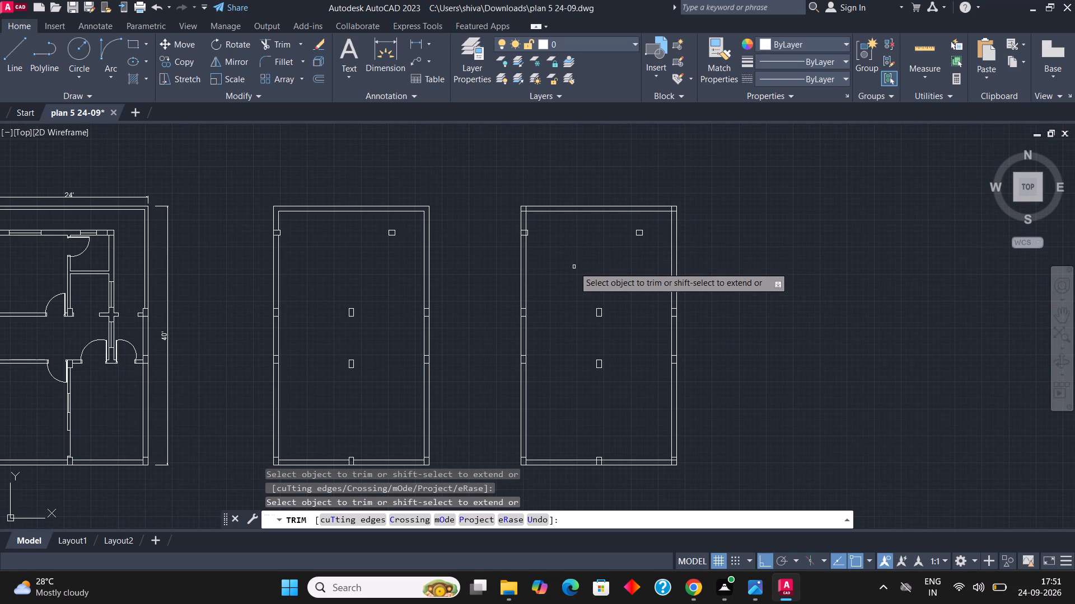
{"action": "scroll", "coordinate": [574, 267], "scroll_direction": "down", "scroll_amount": 2}
{"action": "scroll", "coordinate": [578, 304], "scroll_direction": "up", "scroll_amount": 1}
{"action": "key", "text": "Escape"}
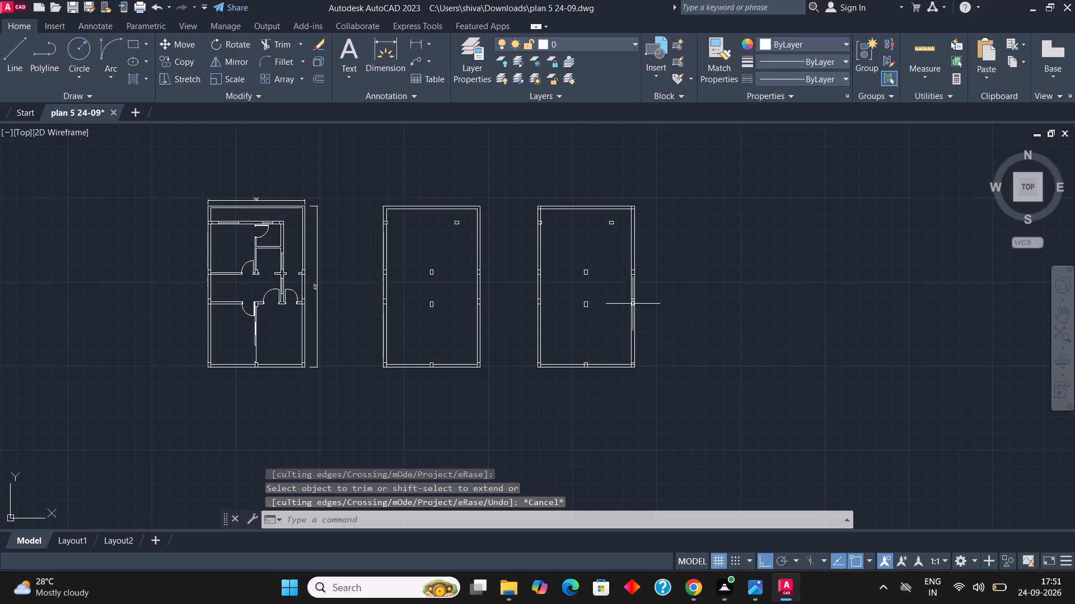
{"action": "key", "text": "Escape"}
{"action": "key", "text": "Escape"}
Copy the second copy's eight outer and inner wall lines, without the columns, about 44'-8" horizontally to its right.
{"action": "scroll", "coordinate": [634, 350], "scroll_direction": "up", "scroll_amount": 3}
{"action": "left_click_drag", "start_coordinate": [641, 335], "coordinate": [636, 337]}
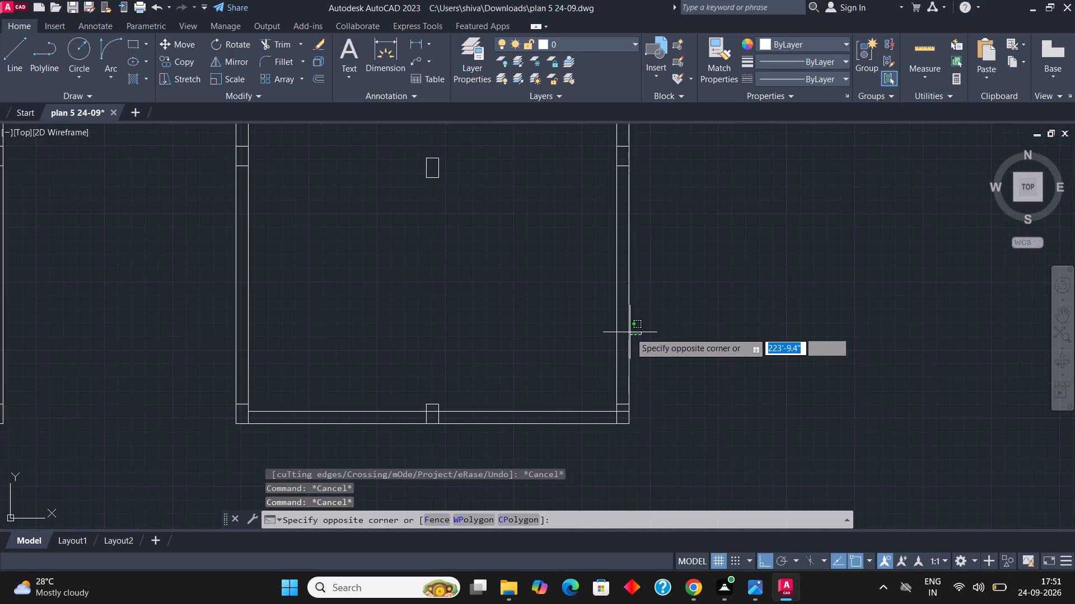
{"action": "left_click", "coordinate": [627, 330]}
{"action": "left_click", "coordinate": [620, 334]}
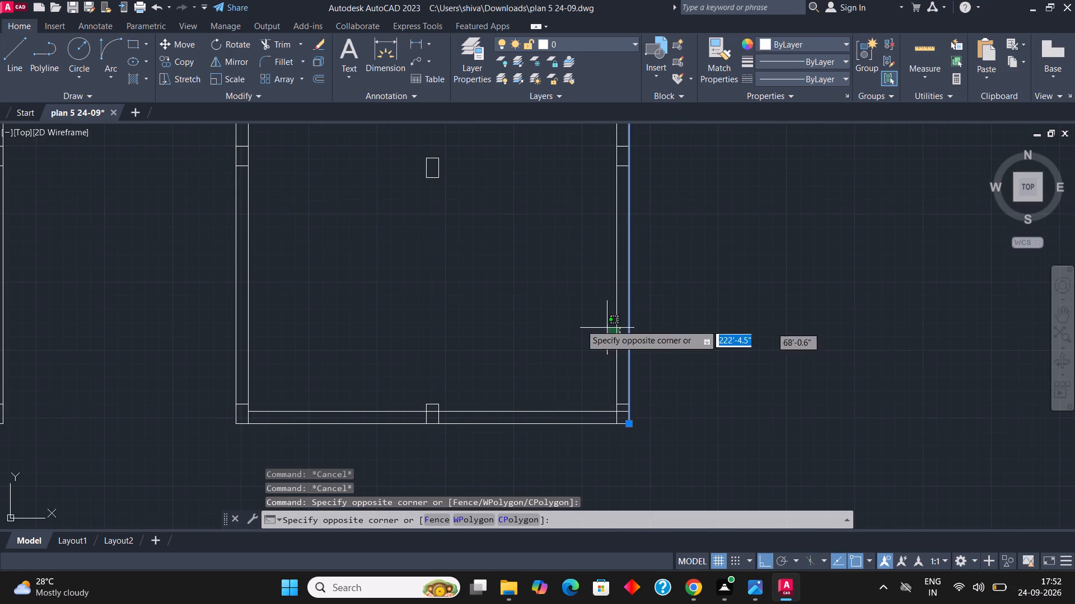
{"action": "left_click", "coordinate": [571, 324]}
{"action": "scroll", "coordinate": [561, 440], "scroll_direction": "up", "scroll_amount": 1}
{"action": "left_click_drag", "start_coordinate": [563, 438], "coordinate": [563, 431]}
{"action": "left_click", "coordinate": [552, 346]}
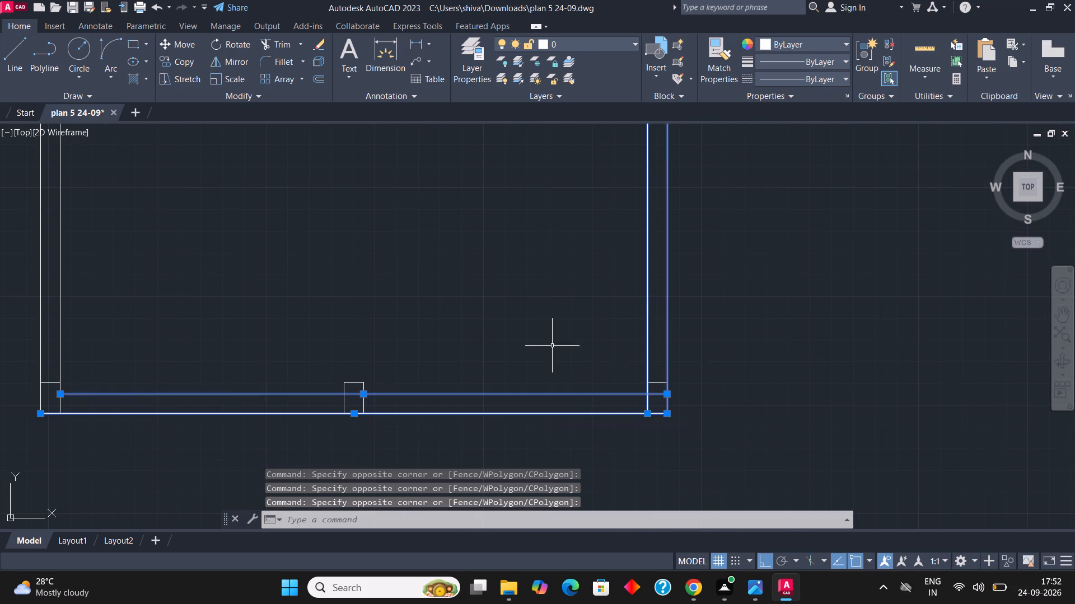
{"action": "scroll", "coordinate": [587, 386], "scroll_direction": "down", "scroll_amount": 2}
{"action": "left_click", "coordinate": [415, 305]}
{"action": "left_click", "coordinate": [326, 311]}
{"action": "scroll", "coordinate": [492, 484], "scroll_direction": "down", "scroll_amount": 4}
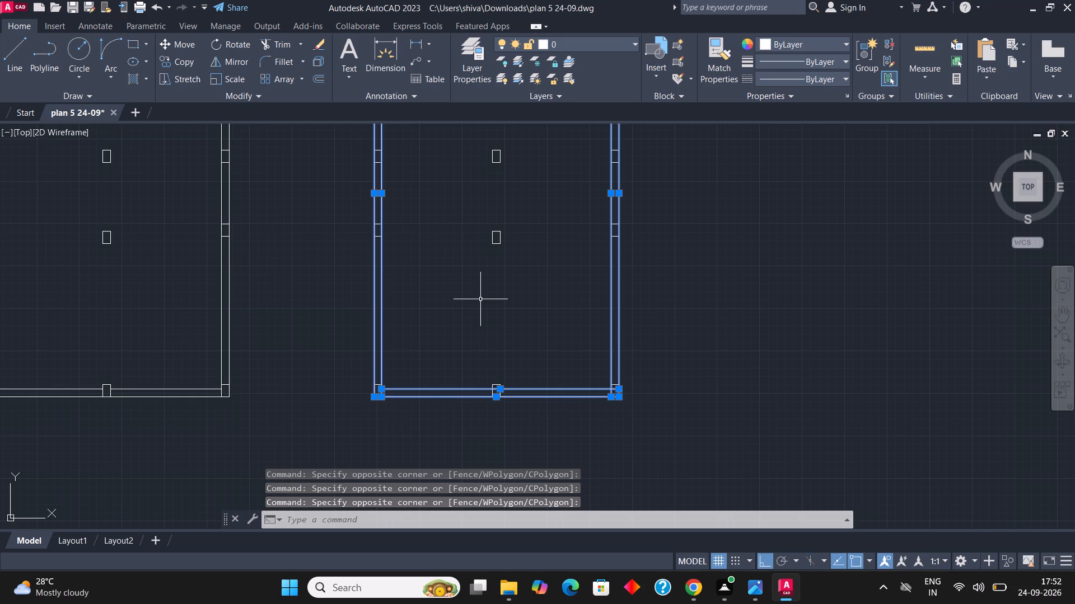
{"action": "scroll", "coordinate": [498, 388], "scroll_direction": "down", "scroll_amount": 1}
{"action": "scroll", "coordinate": [467, 144], "scroll_direction": "up", "scroll_amount": 2}
{"action": "scroll", "coordinate": [518, 356], "scroll_direction": "down", "scroll_amount": 2}
{"action": "scroll", "coordinate": [523, 299], "scroll_direction": "up", "scroll_amount": 2}
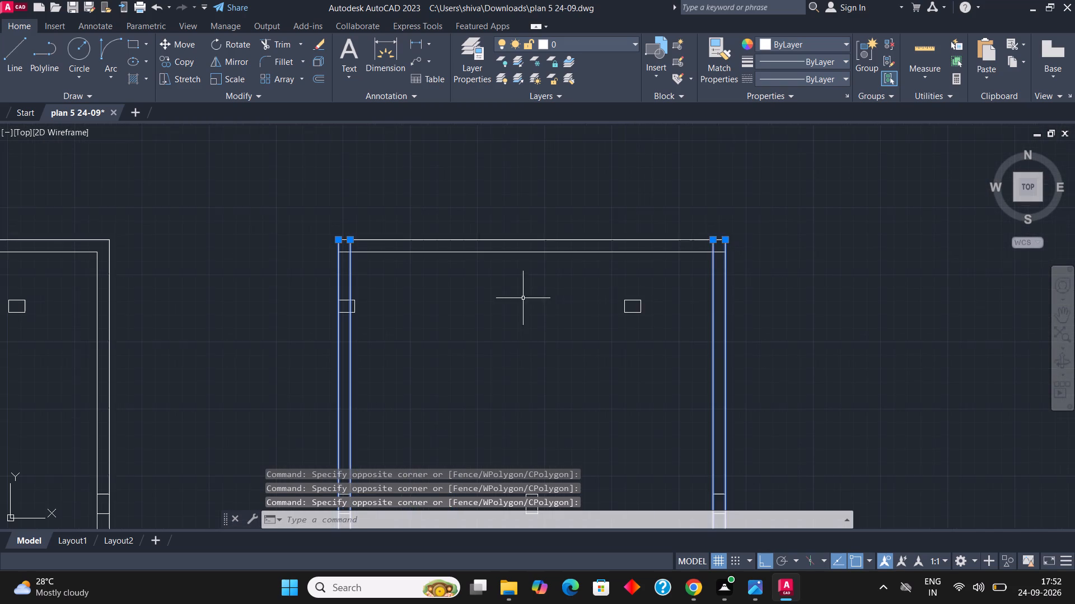
{"action": "left_click_drag", "start_coordinate": [523, 298], "coordinate": [523, 293]}
{"action": "left_click", "coordinate": [509, 193]}
{"action": "scroll", "coordinate": [501, 202], "scroll_direction": "down", "scroll_amount": 3}
{"action": "scroll", "coordinate": [506, 259], "scroll_direction": "up", "scroll_amount": 2}
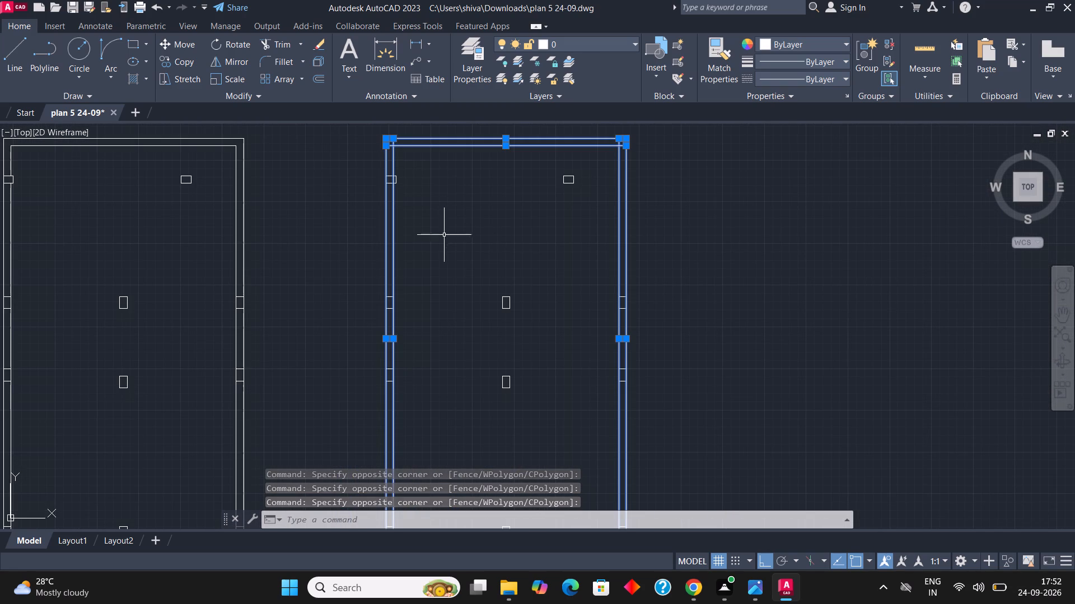
{"action": "key", "text": "c"}
{"action": "key", "text": "o"}
{"action": "key", "text": "Return"}
{"action": "left_click", "coordinate": [431, 299]}
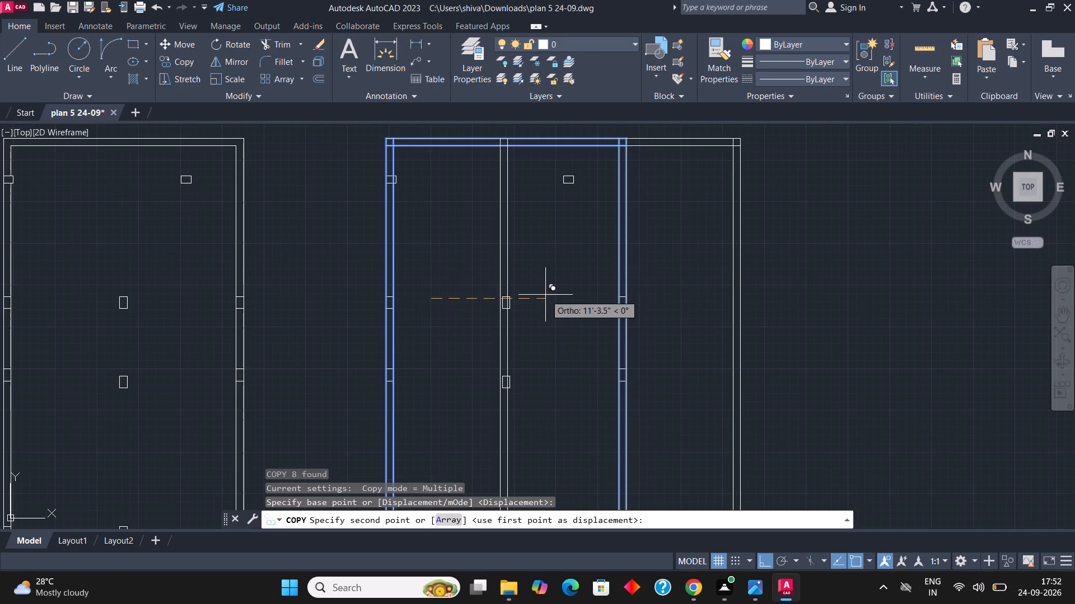
{"action": "scroll", "coordinate": [545, 295], "scroll_direction": "down", "scroll_amount": 2}
{"action": "scroll", "coordinate": [673, 320], "scroll_direction": "up", "scroll_amount": 2}
{"action": "left_click", "coordinate": [675, 318]}
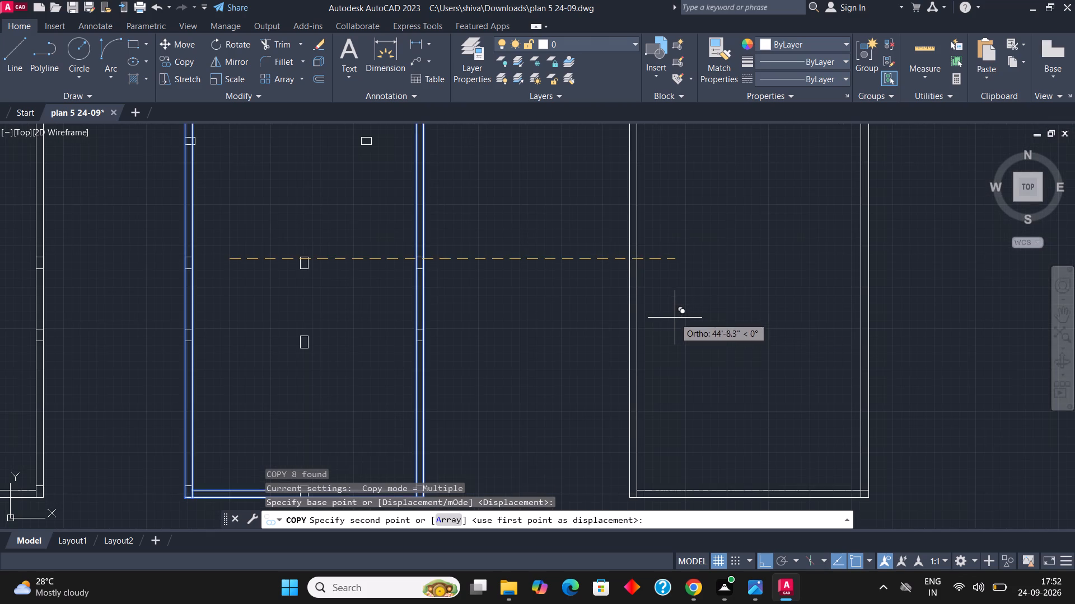
{"action": "key", "text": "Escape"}
Delete the second column copy with its columns and walls, keeping the plain wall outline beside it.
{"action": "scroll", "coordinate": [444, 356], "scroll_direction": "down", "scroll_amount": 2}
{"action": "left_click", "coordinate": [451, 432]}
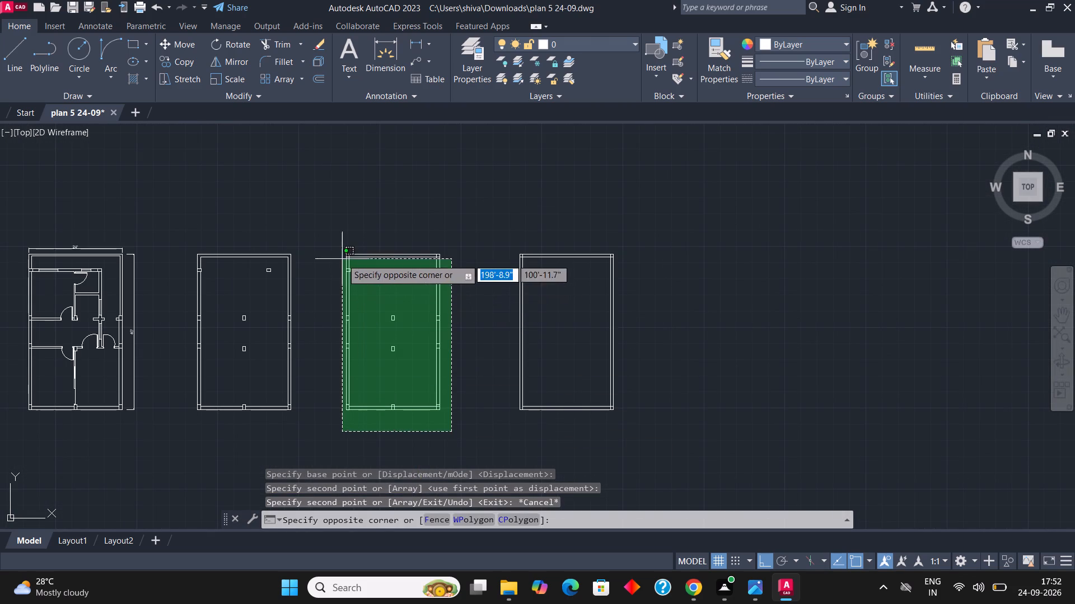
{"action": "left_click", "coordinate": [336, 240]}
{"action": "key", "text": "Delete"}
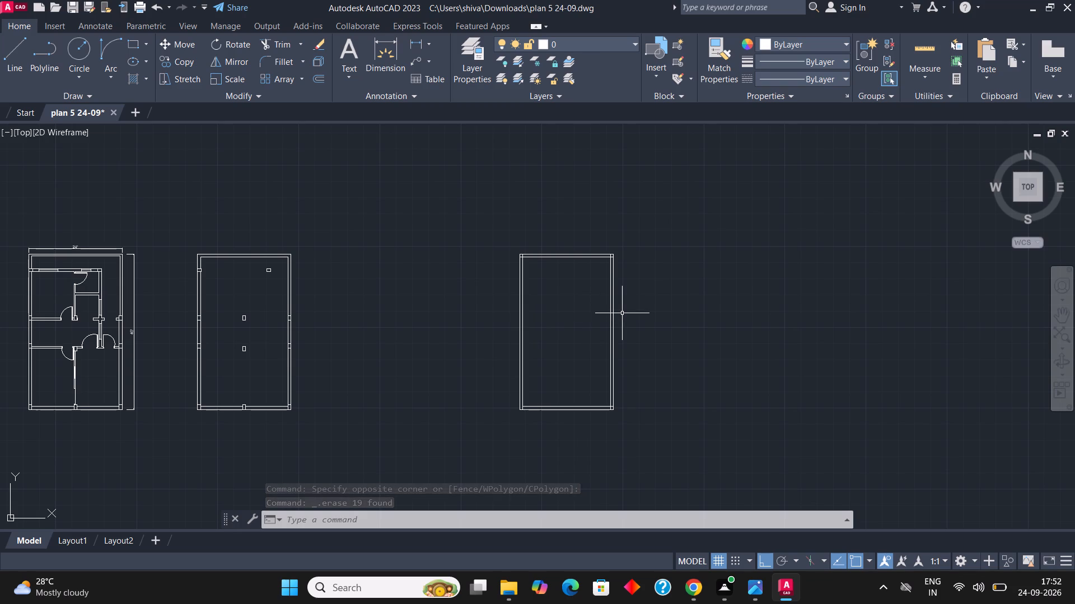
Move the plain wall outline horizontally closer to the remaining column copy.
{"action": "scroll", "coordinate": [643, 298], "scroll_direction": "down", "scroll_amount": 2}
{"action": "scroll", "coordinate": [655, 360], "scroll_direction": "up", "scroll_amount": 1}
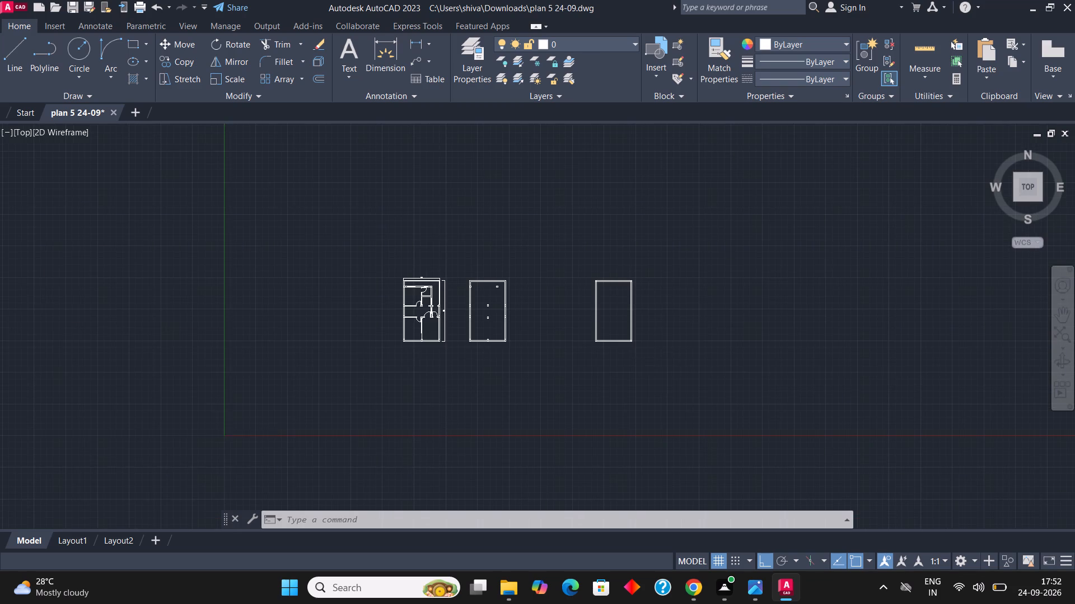
{"action": "left_click", "coordinate": [652, 366]}
{"action": "left_click", "coordinate": [542, 221]}
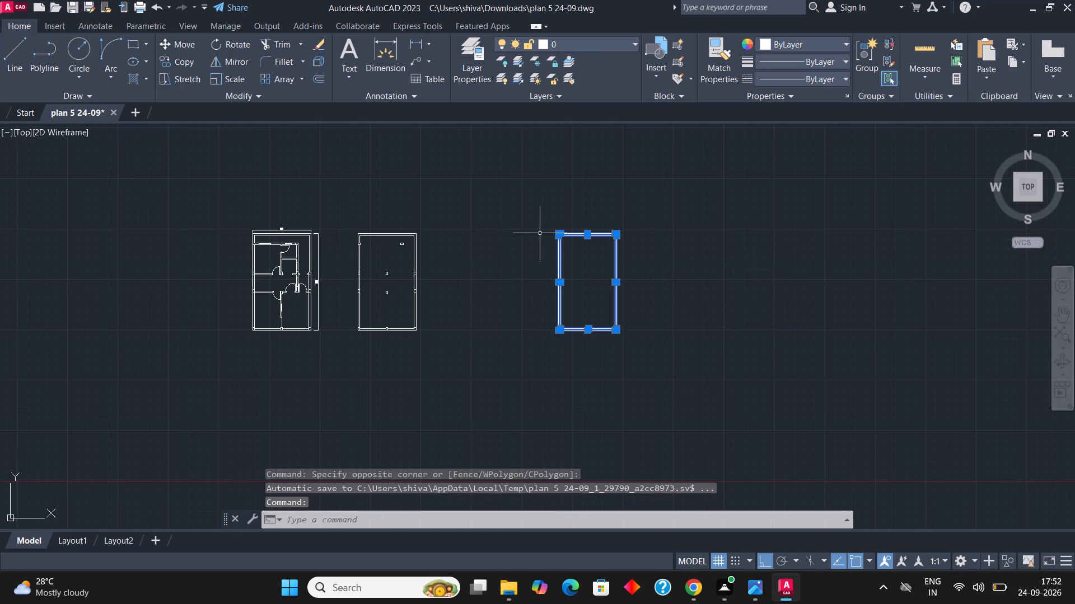
{"action": "key", "text": "m"}
{"action": "key", "text": "Return"}
{"action": "left_click", "coordinate": [572, 286]}
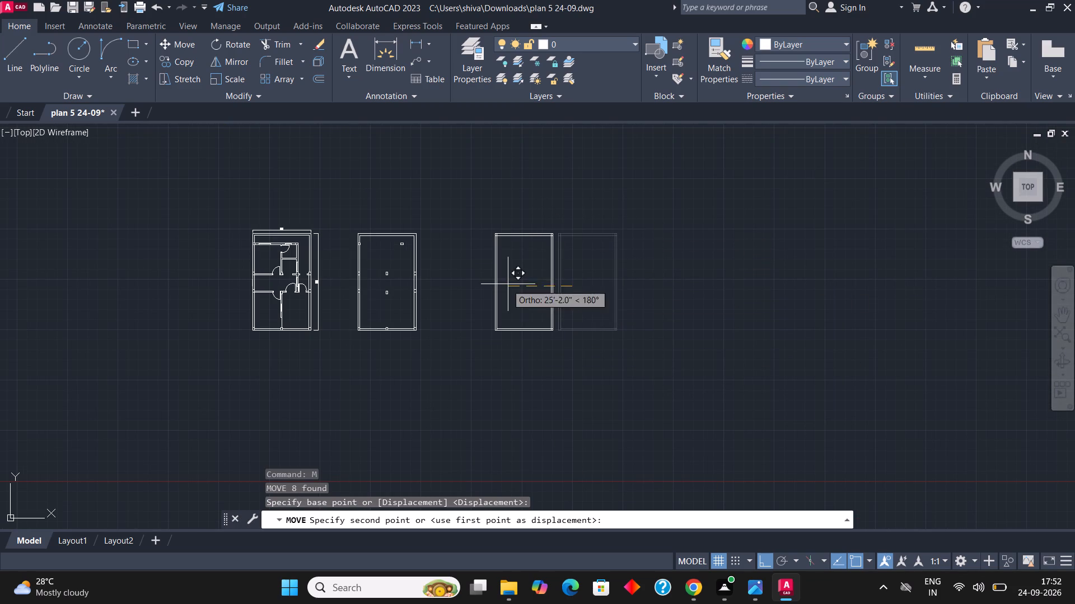
{"action": "scroll", "coordinate": [467, 286], "scroll_direction": "up", "scroll_amount": 2}
{"action": "left_click", "coordinate": [506, 289]}
{"action": "key", "text": "Escape"}
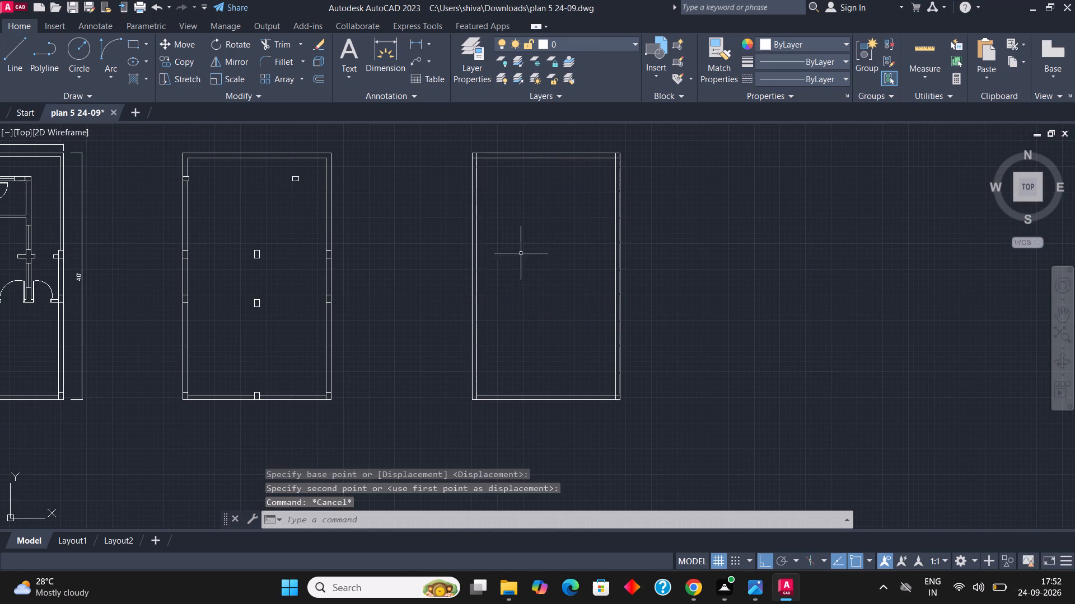
Trim the inner wall lines that overrun into the outer wall at the outline's two top corners.
{"action": "scroll", "coordinate": [478, 158], "scroll_direction": "up", "scroll_amount": 5}
{"action": "key", "text": "Escape"}
{"action": "key", "text": "Escape"}
{"action": "type", "text": "tr"}
{"action": "key", "text": "Return"}
{"action": "left_click", "coordinate": [446, 130]}
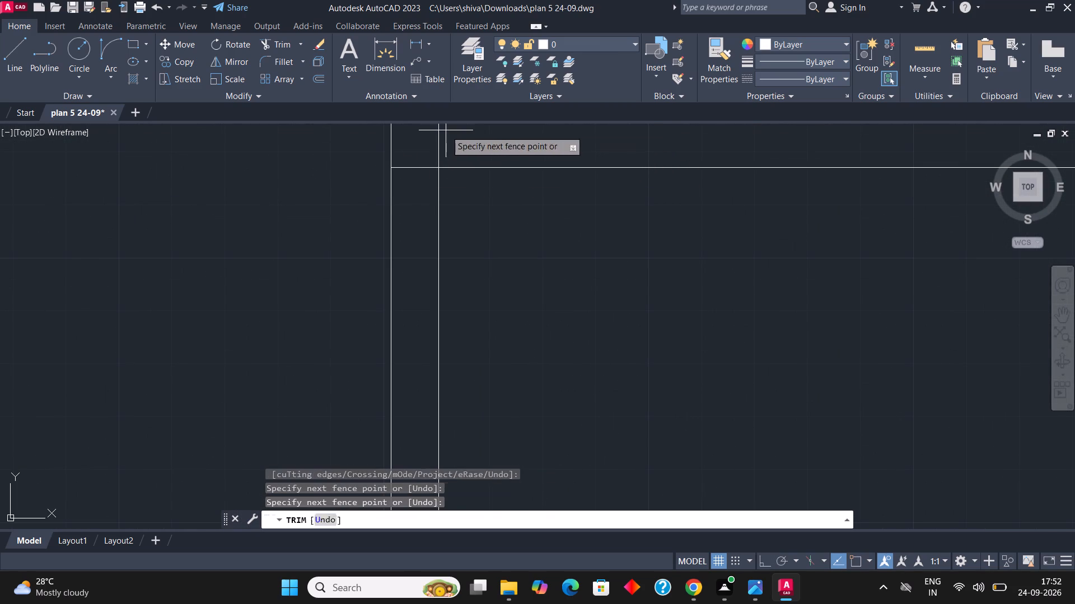
{"action": "left_click", "coordinate": [410, 182]}
{"action": "scroll", "coordinate": [409, 183], "scroll_direction": "down", "scroll_amount": 3}
{"action": "scroll", "coordinate": [774, 188], "scroll_direction": "up", "scroll_amount": 2}
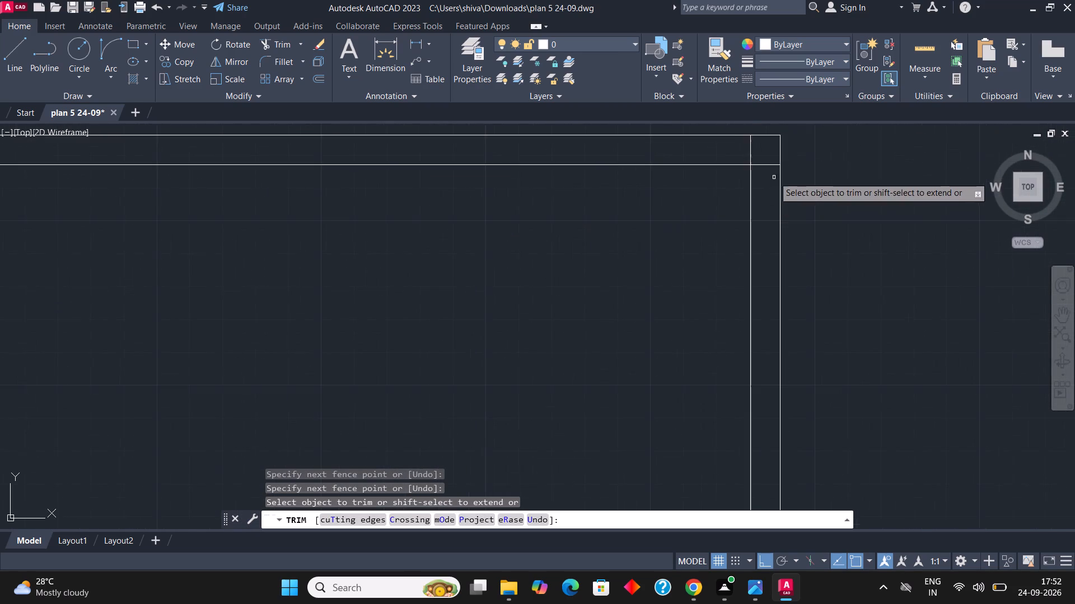
{"action": "scroll", "coordinate": [757, 155], "scroll_direction": "up", "scroll_amount": 2}
{"action": "left_click", "coordinate": [719, 148]}
{"action": "left_click", "coordinate": [755, 196]}
Trim the inner wall lines that overrun into the outer wall at the outline's two bottom corners.
{"action": "scroll", "coordinate": [755, 188], "scroll_direction": "down", "scroll_amount": 6}
{"action": "scroll", "coordinate": [750, 459], "scroll_direction": "up", "scroll_amount": 2}
{"action": "scroll", "coordinate": [761, 348], "scroll_direction": "up", "scroll_amount": 5}
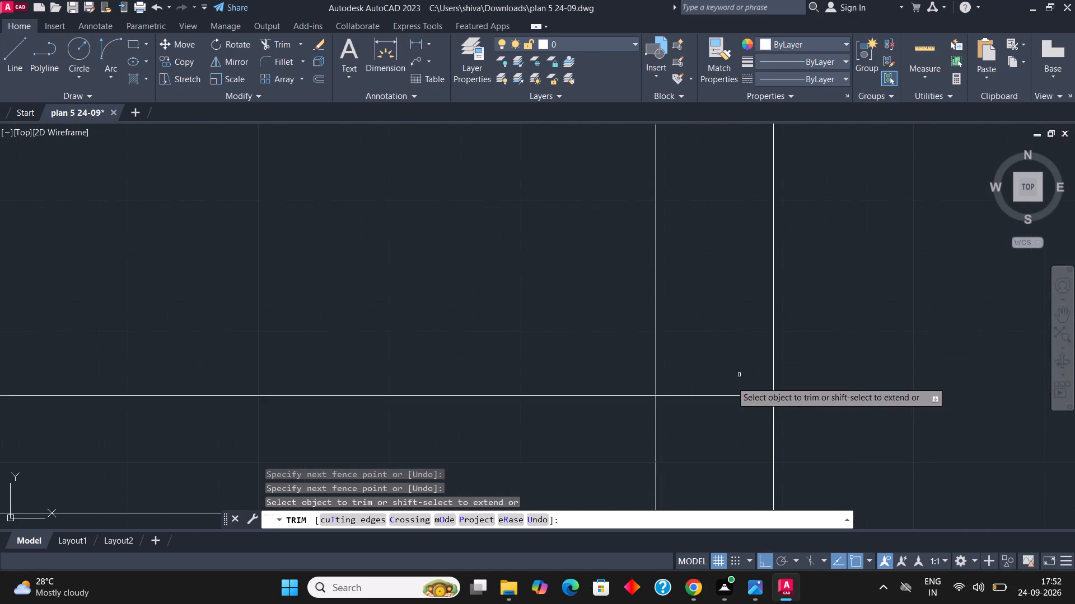
{"action": "left_click_drag", "start_coordinate": [724, 390], "coordinate": [718, 395]}
{"action": "left_click", "coordinate": [623, 483]}
{"action": "scroll", "coordinate": [782, 352], "scroll_direction": "down", "scroll_amount": 6}
{"action": "scroll", "coordinate": [490, 319], "scroll_direction": "up", "scroll_amount": 2}
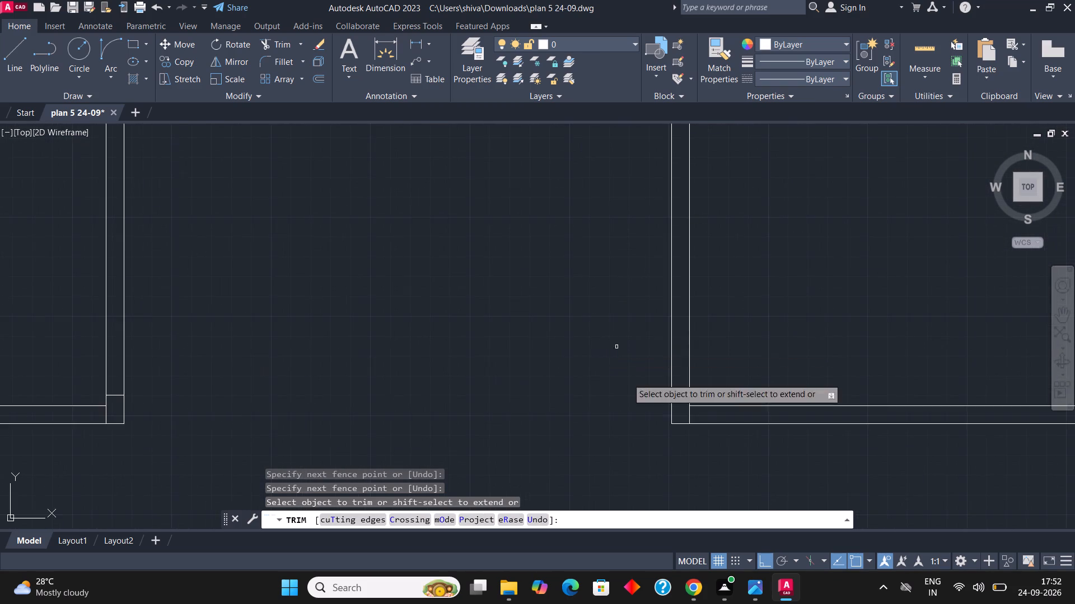
{"action": "scroll", "coordinate": [688, 430], "scroll_direction": "up", "scroll_amount": 3}
{"action": "left_click_drag", "start_coordinate": [702, 371], "coordinate": [692, 371]}
{"action": "left_click", "coordinate": [630, 374]}
{"action": "key", "text": "Escape"}
{"action": "key", "text": "Escape"}
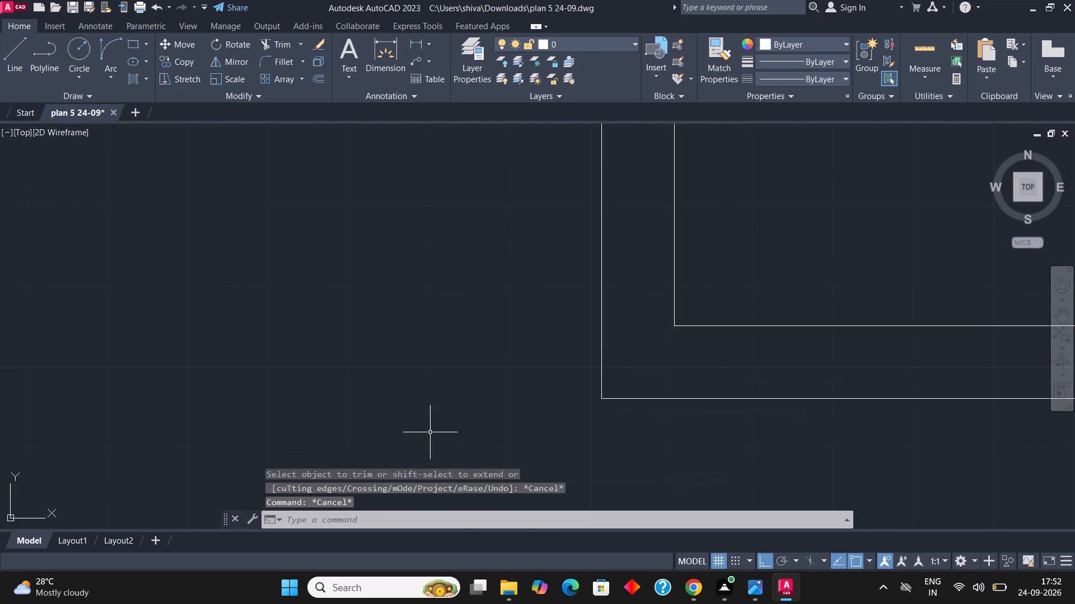
{"action": "key", "text": "Escape"}
Copy the whole column copy, including its walls and columns, about 84'-3" horizontally past the plain wall outline.
{"action": "scroll", "coordinate": [429, 432], "scroll_direction": "down", "scroll_amount": 5}
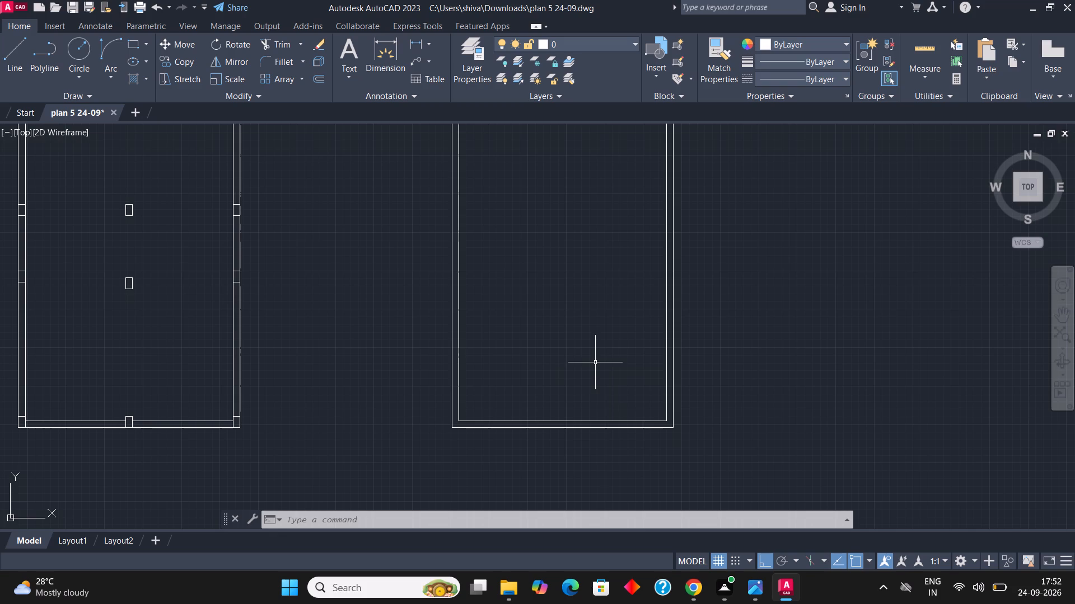
{"action": "scroll", "coordinate": [609, 369], "scroll_direction": "down", "scroll_amount": 2}
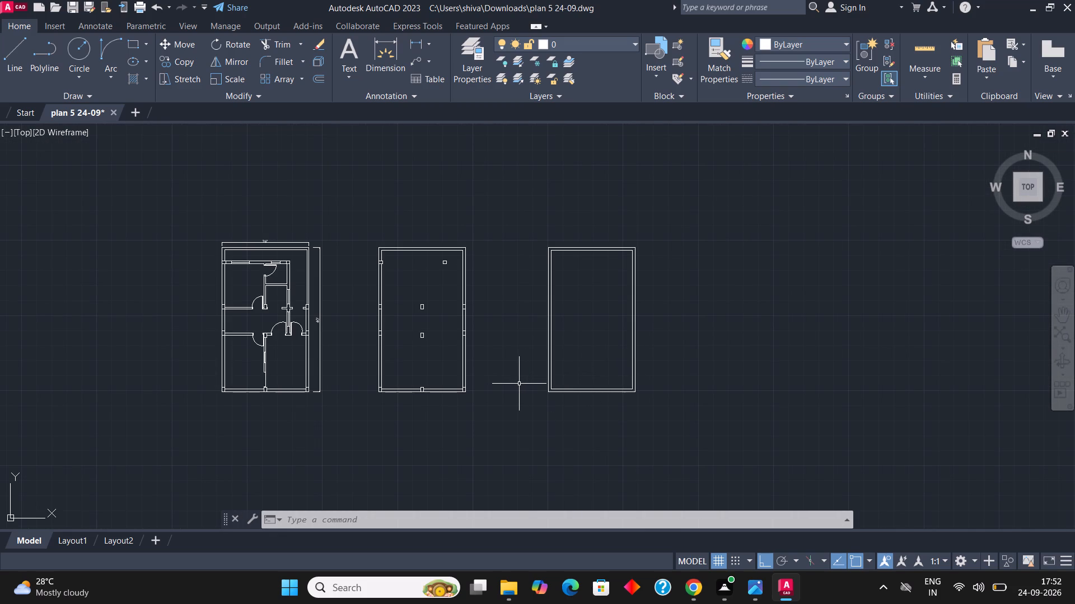
{"action": "scroll", "coordinate": [462, 413], "scroll_direction": "up", "scroll_amount": 2}
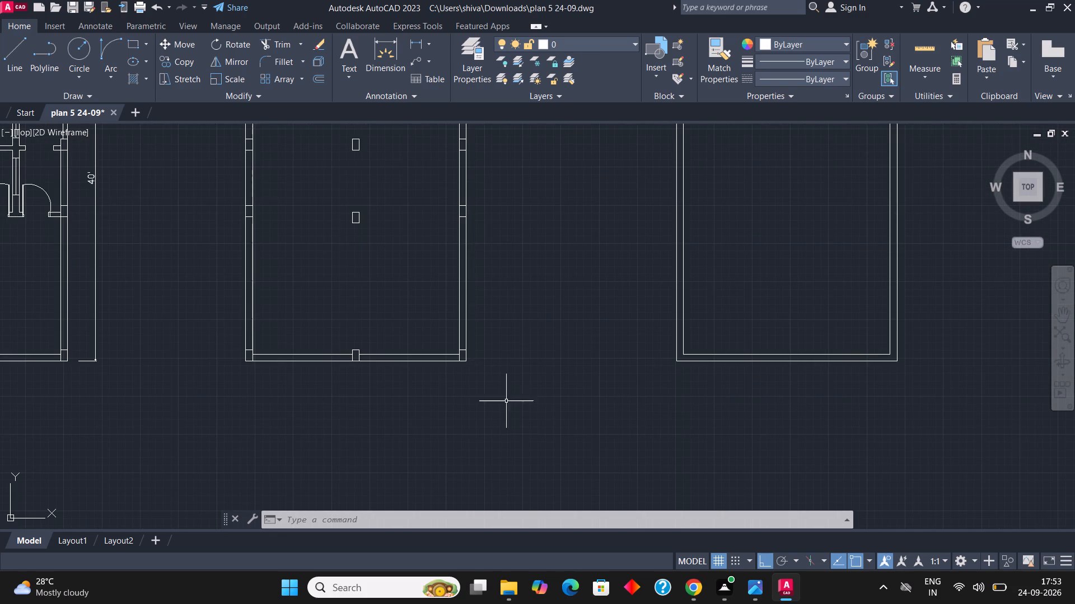
{"action": "scroll", "coordinate": [515, 397], "scroll_direction": "down", "scroll_amount": 2}
{"action": "left_click", "coordinate": [516, 396]}
{"action": "left_click", "coordinate": [384, 213]}
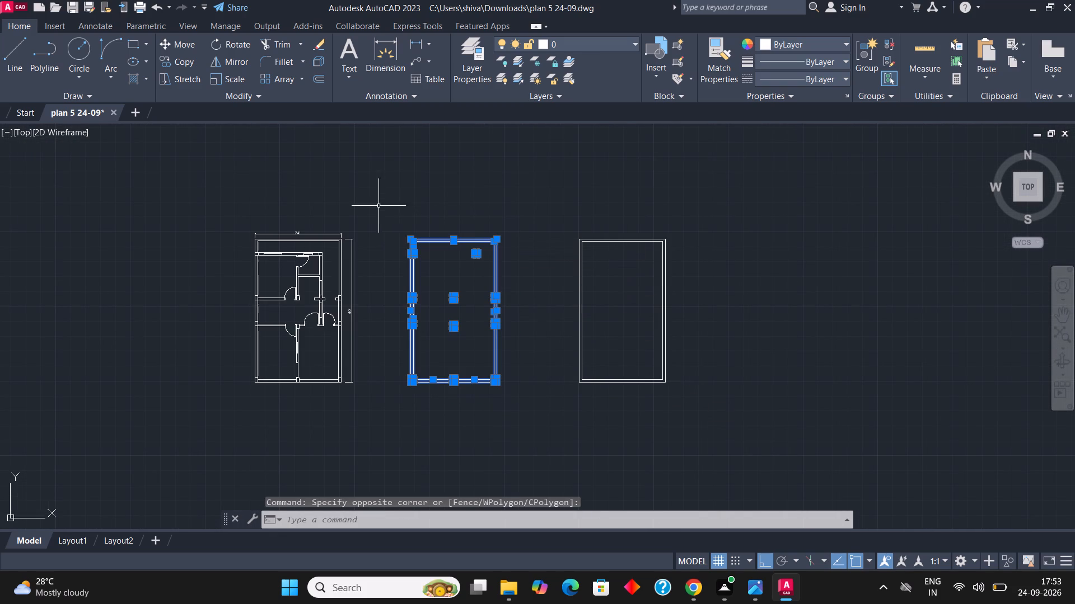
{"action": "left_click", "coordinate": [184, 58]}
{"action": "left_click", "coordinate": [430, 266]}
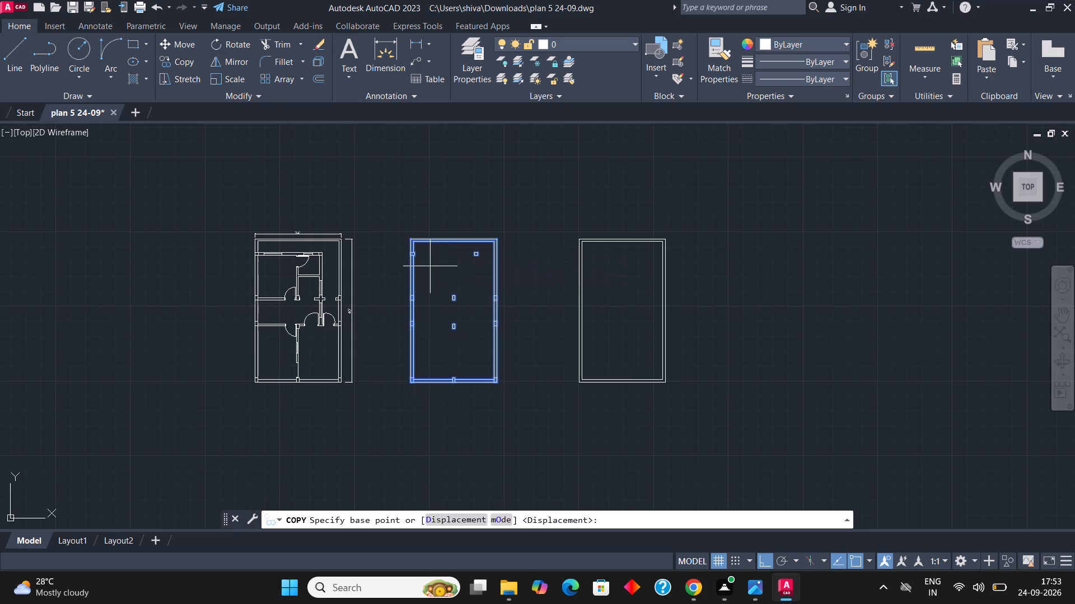
{"action": "left_click", "coordinate": [732, 287]}
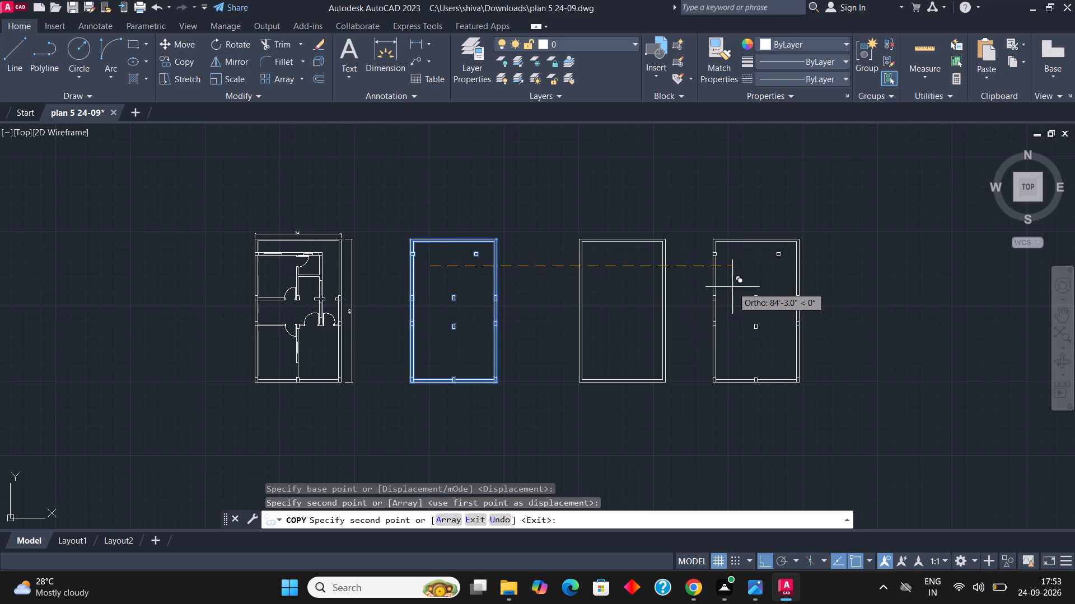
{"action": "key", "text": "Escape"}
{"action": "key", "text": "Escape"}
Move the plain wall outline horizontally to the far side of the new column copy.
{"action": "left_click", "coordinate": [681, 397]}
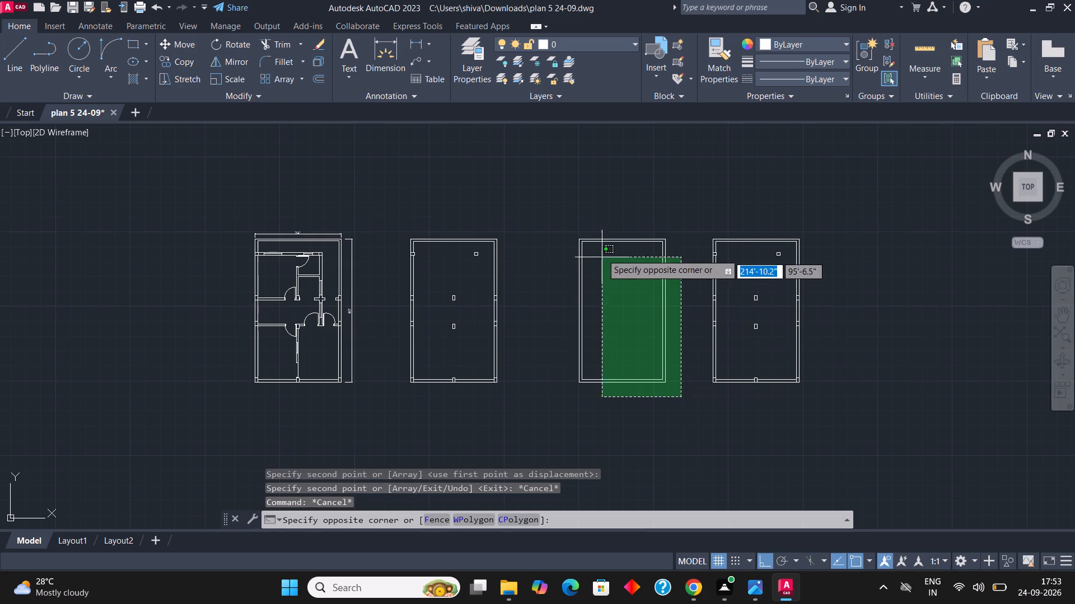
{"action": "left_click", "coordinate": [574, 222]}
{"action": "key", "text": "m"}
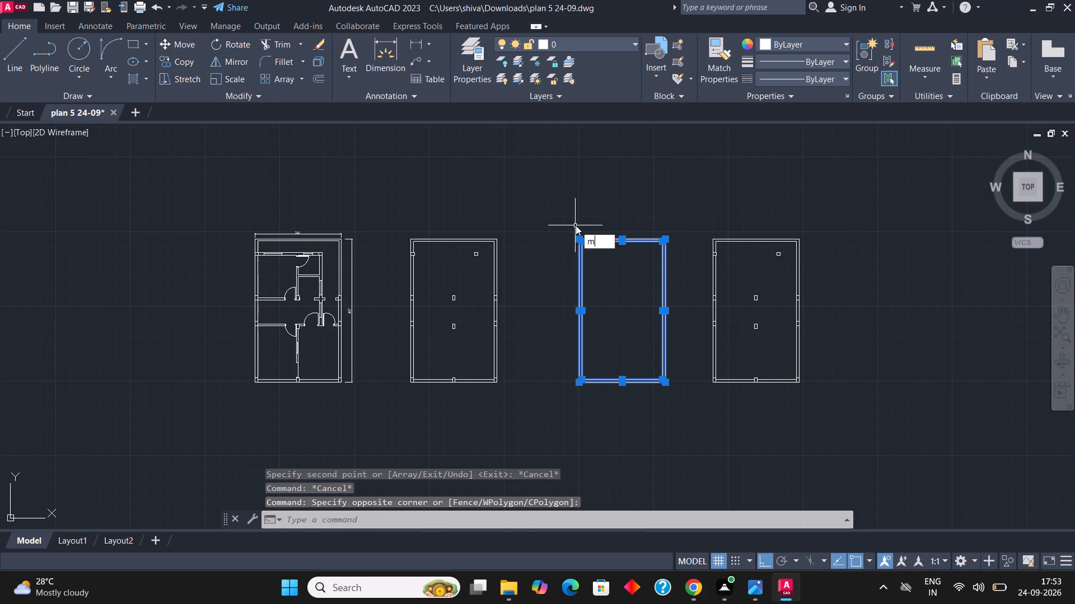
{"action": "key", "text": "Return"}
{"action": "left_click", "coordinate": [619, 314]}
{"action": "left_click", "coordinate": [884, 334]}
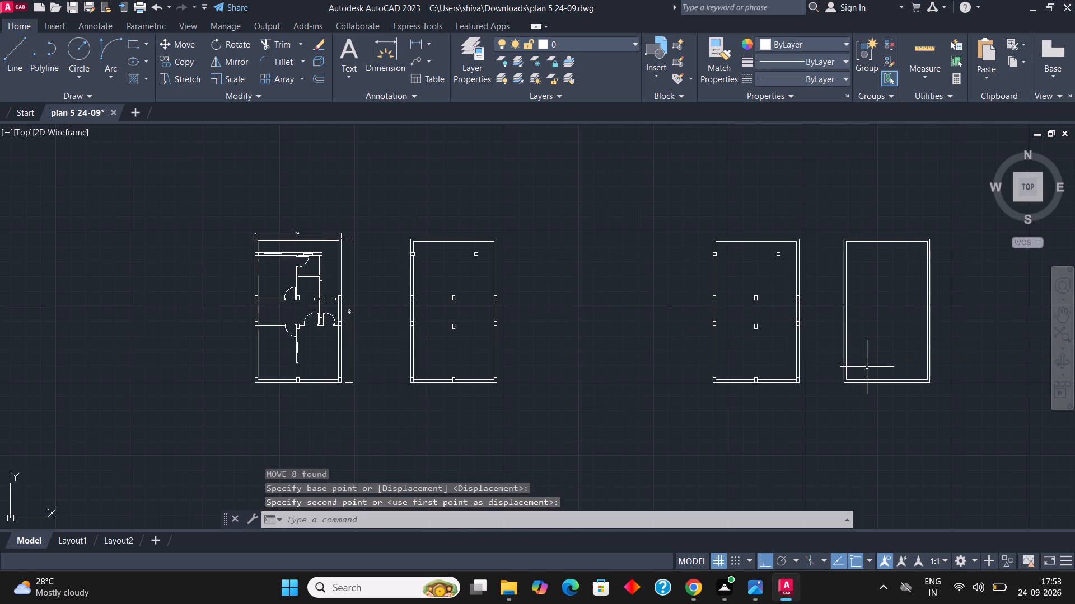
Move the new column copy horizontally into the gap beside the first column copy.
{"action": "scroll", "coordinate": [824, 407], "scroll_direction": "up", "scroll_amount": 1}
{"action": "left_click", "coordinate": [824, 403]}
{"action": "scroll", "coordinate": [620, 228], "scroll_direction": "down", "scroll_amount": 2}
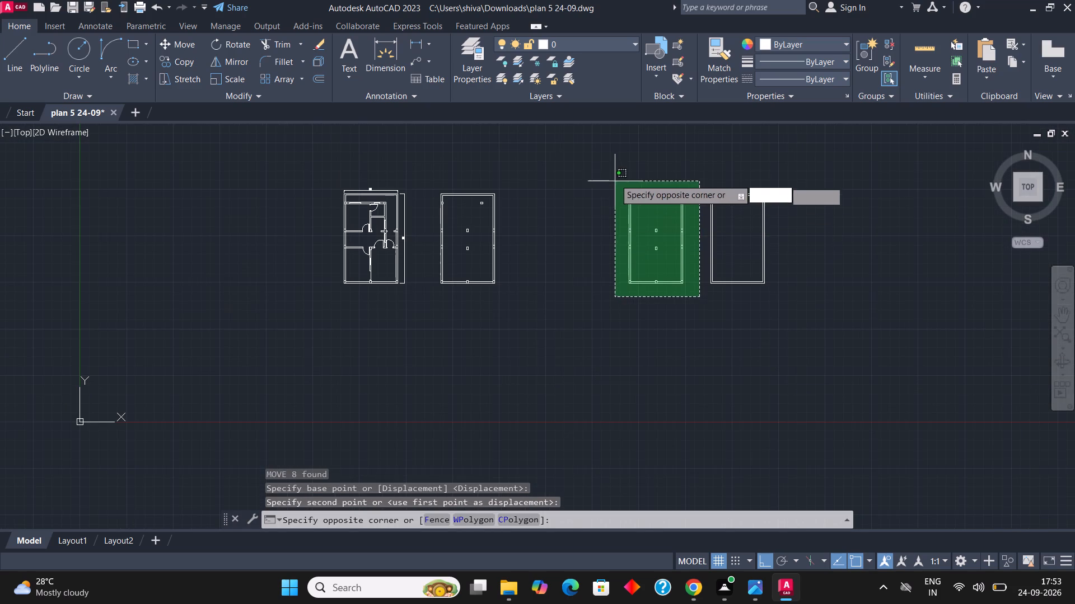
{"action": "left_click", "coordinate": [611, 170]}
{"action": "key", "text": "m"}
{"action": "key", "text": "Return"}
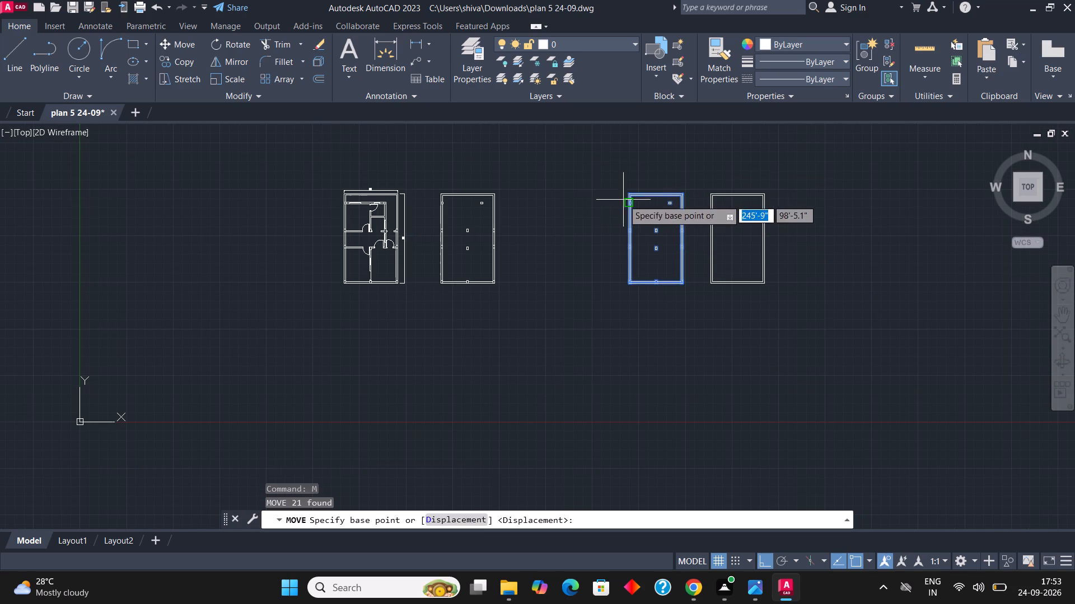
{"action": "left_click", "coordinate": [621, 202]}
{"action": "left_click", "coordinate": [534, 212]}
{"action": "key", "text": "Escape"}
Move the plain wall outline horizontally toward the second column copy, spacing it like the other plans.
{"action": "scroll", "coordinate": [690, 268], "scroll_direction": "up", "scroll_amount": 1}
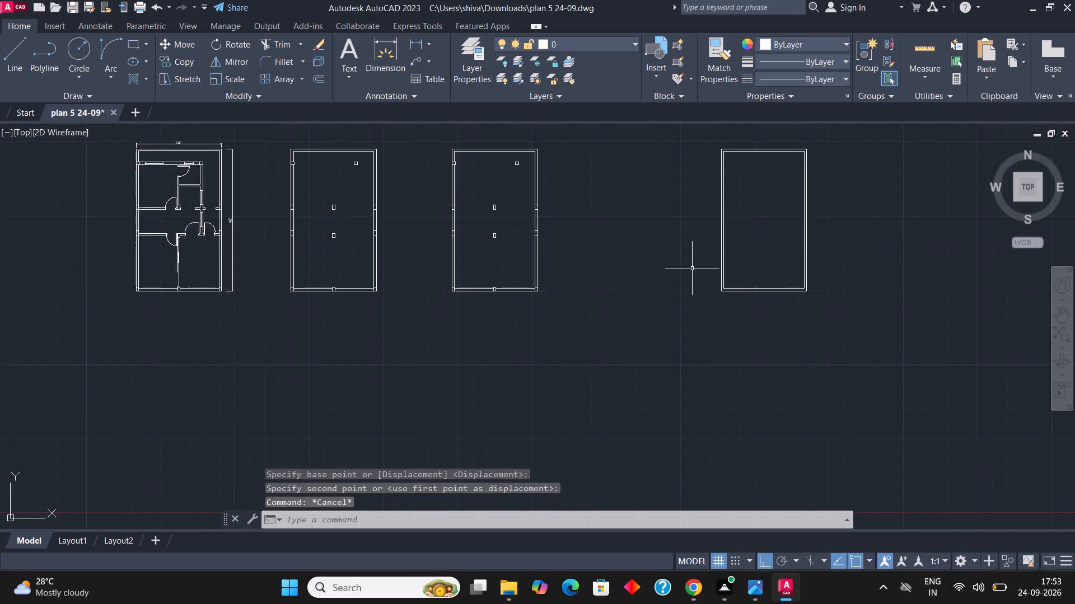
{"action": "scroll", "coordinate": [705, 376], "scroll_direction": "down", "scroll_amount": 1}
{"action": "left_click_drag", "start_coordinate": [833, 357], "coordinate": [825, 355]}
{"action": "left_click", "coordinate": [682, 199]}
{"action": "key", "text": "m"}
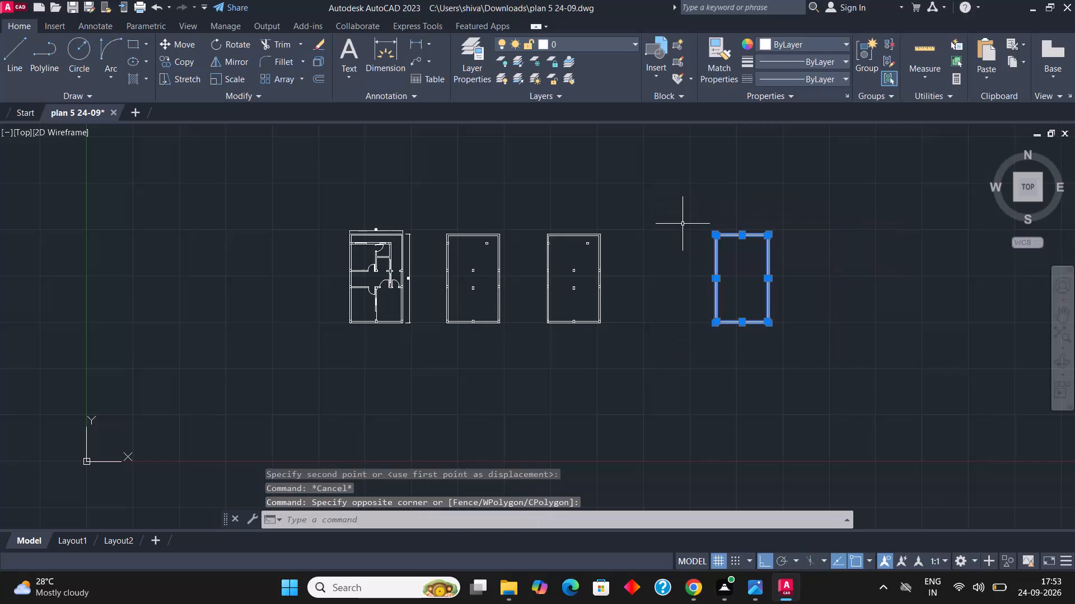
{"action": "key", "text": "Return"}
{"action": "left_click", "coordinate": [699, 244]}
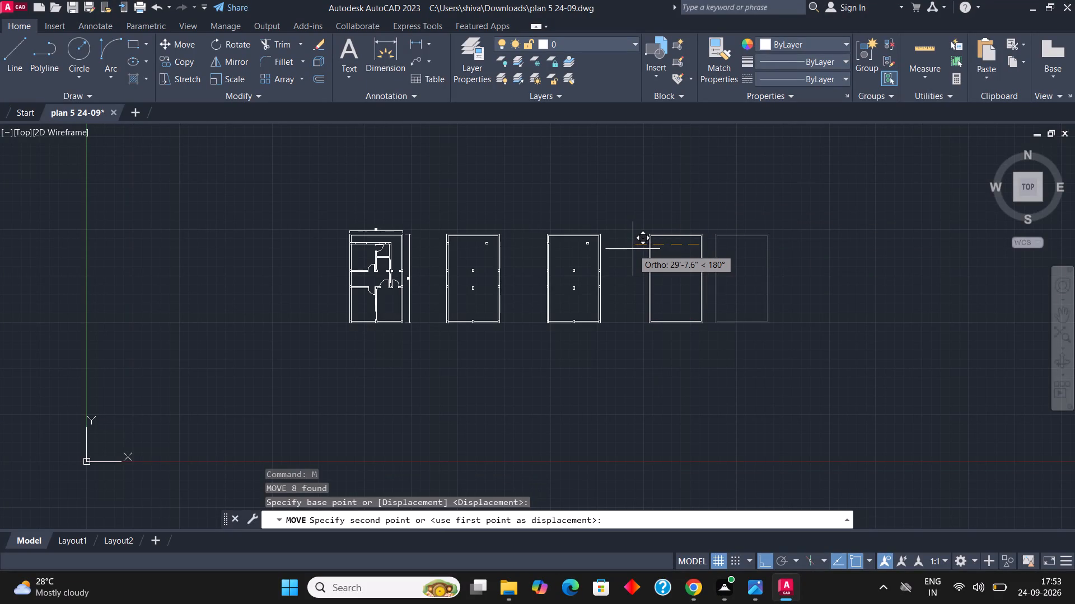
{"action": "left_click", "coordinate": [629, 249]}
{"action": "key", "text": "Escape"}
Examine the original floor plan's interior walls, doors, windows and columns alongside the column and outline copies.
{"action": "scroll", "coordinate": [524, 290], "scroll_direction": "up", "scroll_amount": 2}
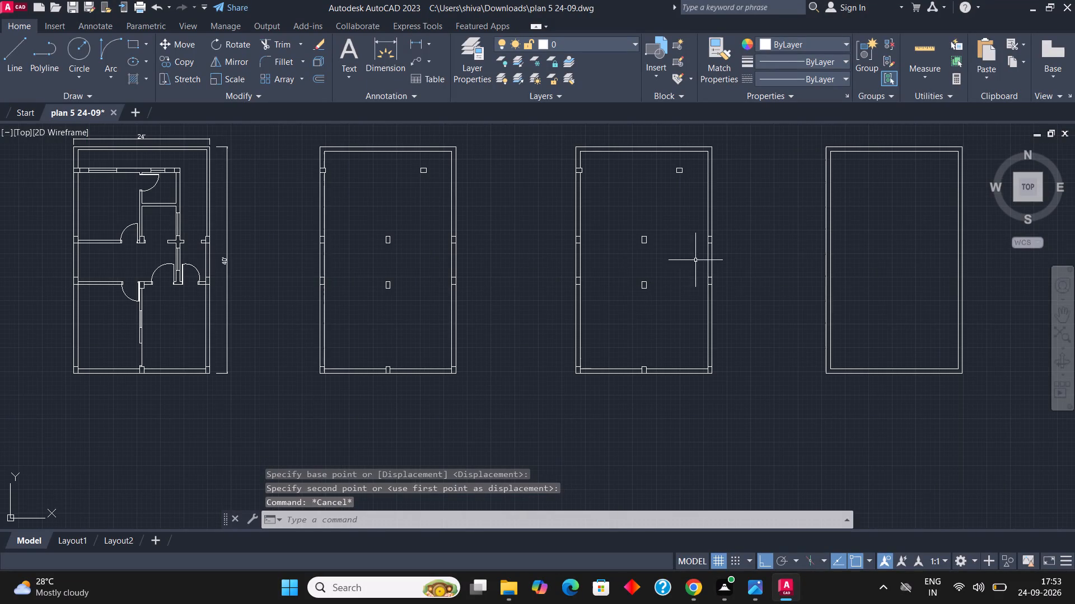
{"action": "scroll", "coordinate": [690, 257], "scroll_direction": "down", "scroll_amount": 1}
{"action": "scroll", "coordinate": [661, 257], "scroll_direction": "up", "scroll_amount": 2}
{"action": "scroll", "coordinate": [667, 259], "scroll_direction": "down", "scroll_amount": 1}
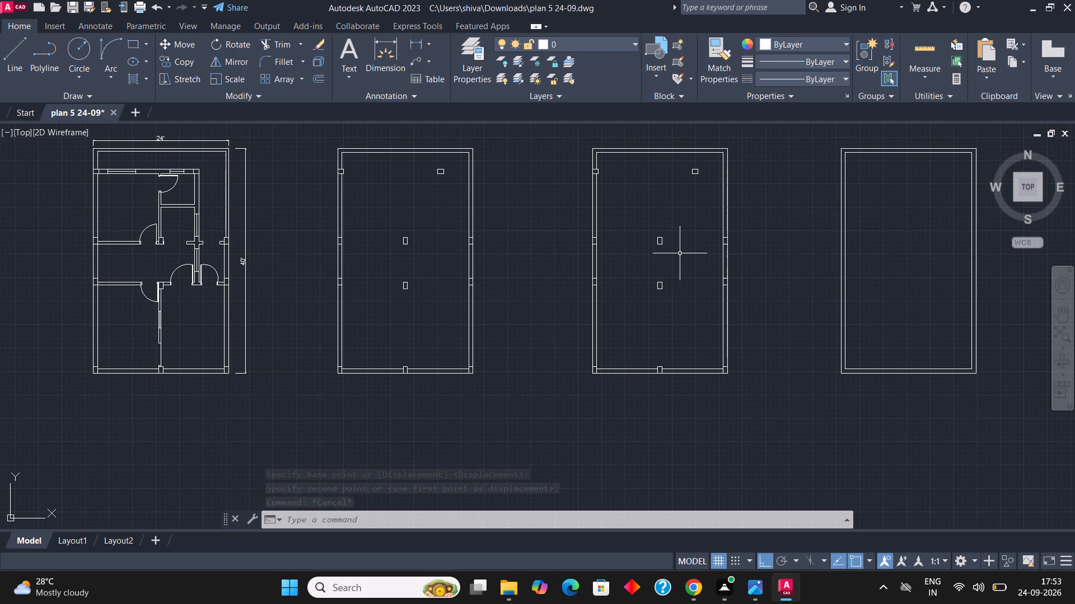
{"action": "scroll", "coordinate": [702, 252], "scroll_direction": "down", "scroll_amount": 1}
{"action": "scroll", "coordinate": [455, 216], "scroll_direction": "up", "scroll_amount": 2}
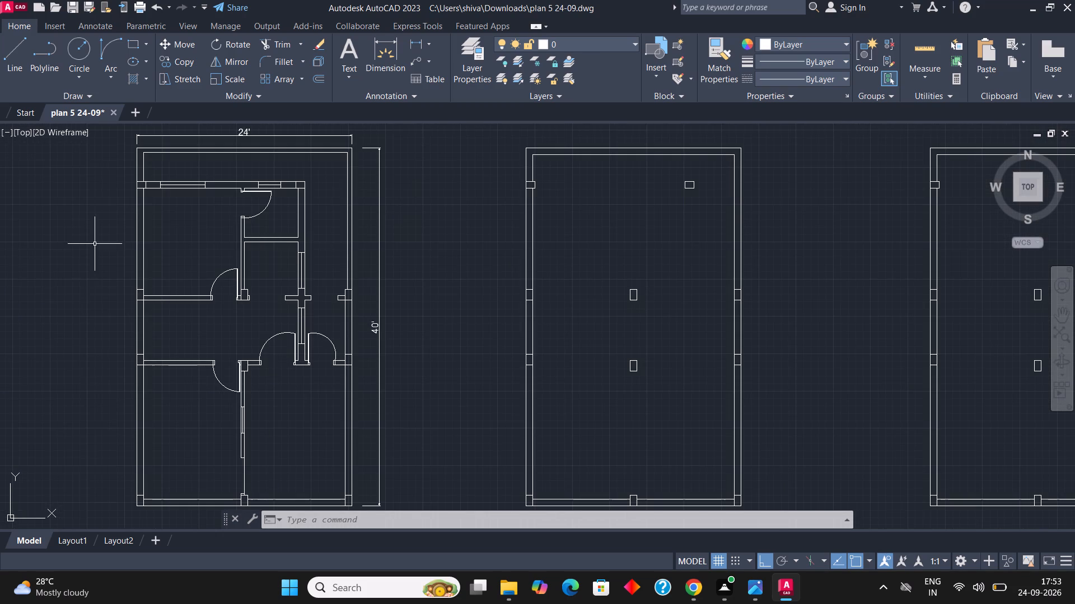
{"action": "scroll", "coordinate": [116, 240], "scroll_direction": "up", "scroll_amount": 1}
{"action": "scroll", "coordinate": [356, 240], "scroll_direction": "down", "scroll_amount": 2}
{"action": "scroll", "coordinate": [362, 242], "scroll_direction": "up", "scroll_amount": 2}
{"action": "scroll", "coordinate": [429, 202], "scroll_direction": "down", "scroll_amount": 1}
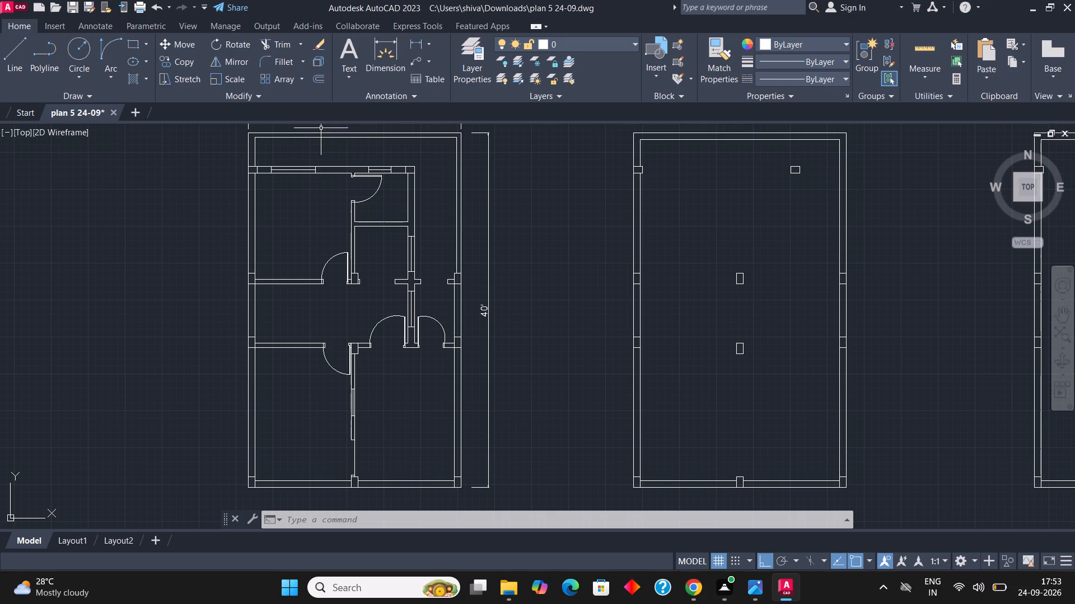
{"action": "scroll", "coordinate": [363, 234], "scroll_direction": "down", "scroll_amount": 1}
{"action": "scroll", "coordinate": [344, 324], "scroll_direction": "up", "scroll_amount": 4}
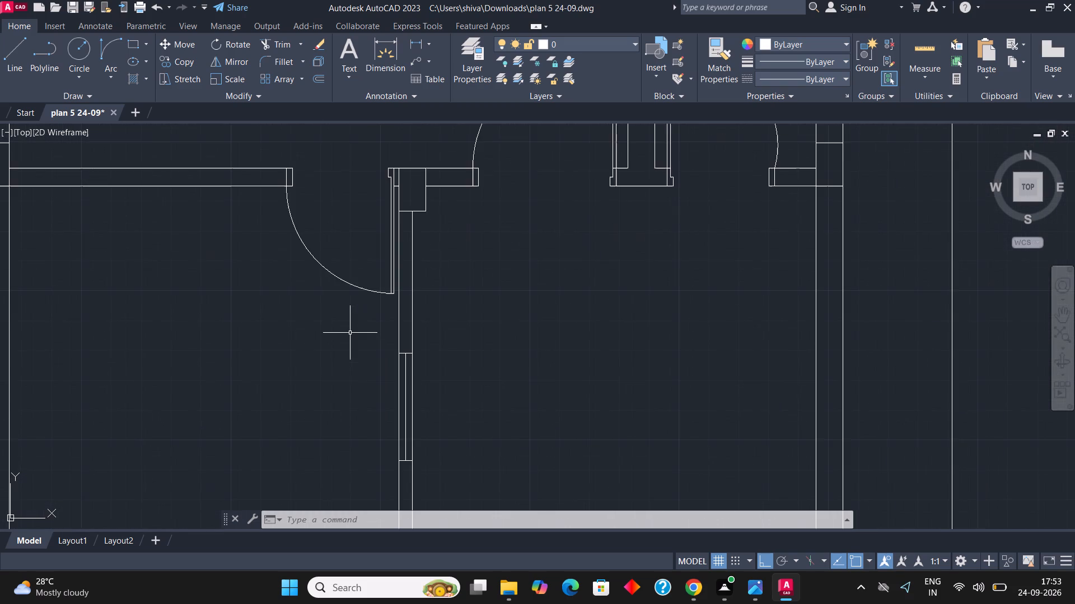
{"action": "scroll", "coordinate": [361, 337], "scroll_direction": "down", "scroll_amount": 2}
{"action": "scroll", "coordinate": [422, 342], "scroll_direction": "down", "scroll_amount": 2}
{"action": "scroll", "coordinate": [289, 261], "scroll_direction": "up", "scroll_amount": 2}
{"action": "scroll", "coordinate": [480, 300], "scroll_direction": "up", "scroll_amount": 2}
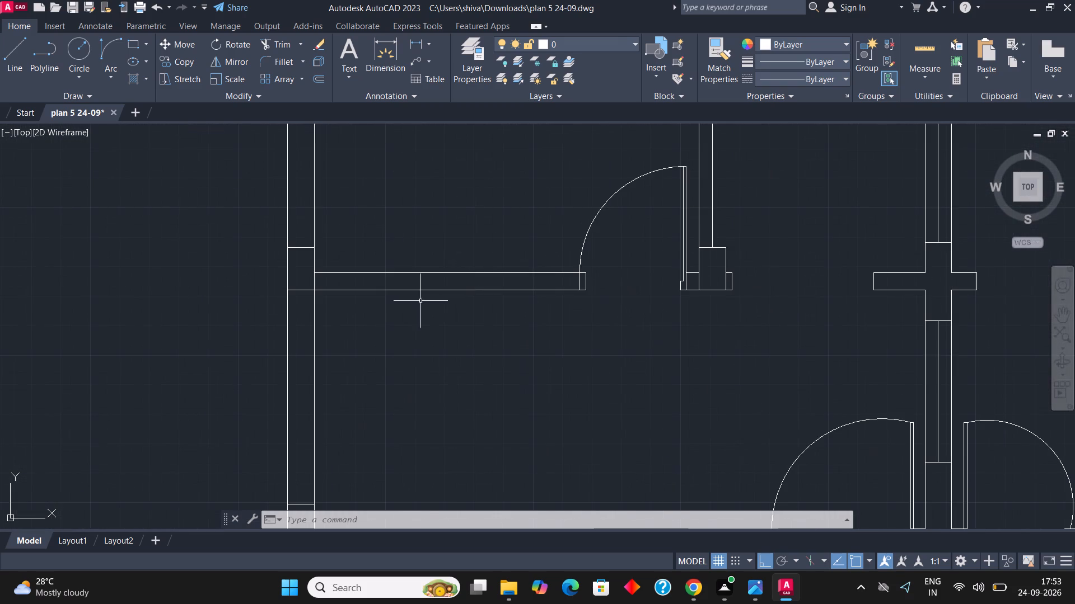
{"action": "scroll", "coordinate": [354, 277], "scroll_direction": "down", "scroll_amount": 2}
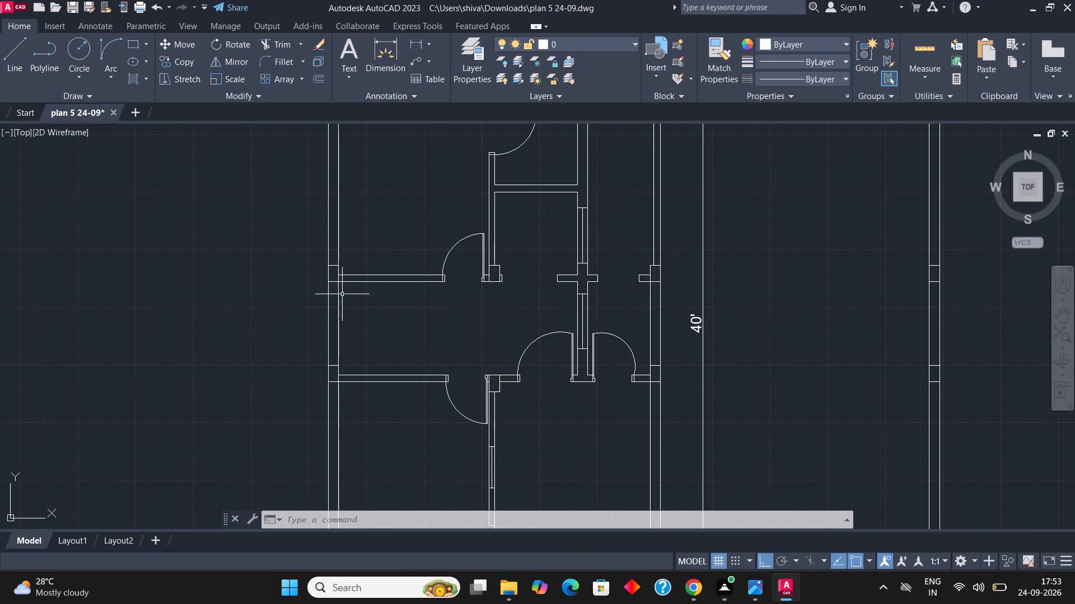
{"action": "scroll", "coordinate": [369, 334], "scroll_direction": "up", "scroll_amount": 1}
{"action": "scroll", "coordinate": [296, 348], "scroll_direction": "down", "scroll_amount": 1}
{"action": "scroll", "coordinate": [349, 207], "scroll_direction": "down", "scroll_amount": 2}
{"action": "scroll", "coordinate": [356, 195], "scroll_direction": "up", "scroll_amount": 1}
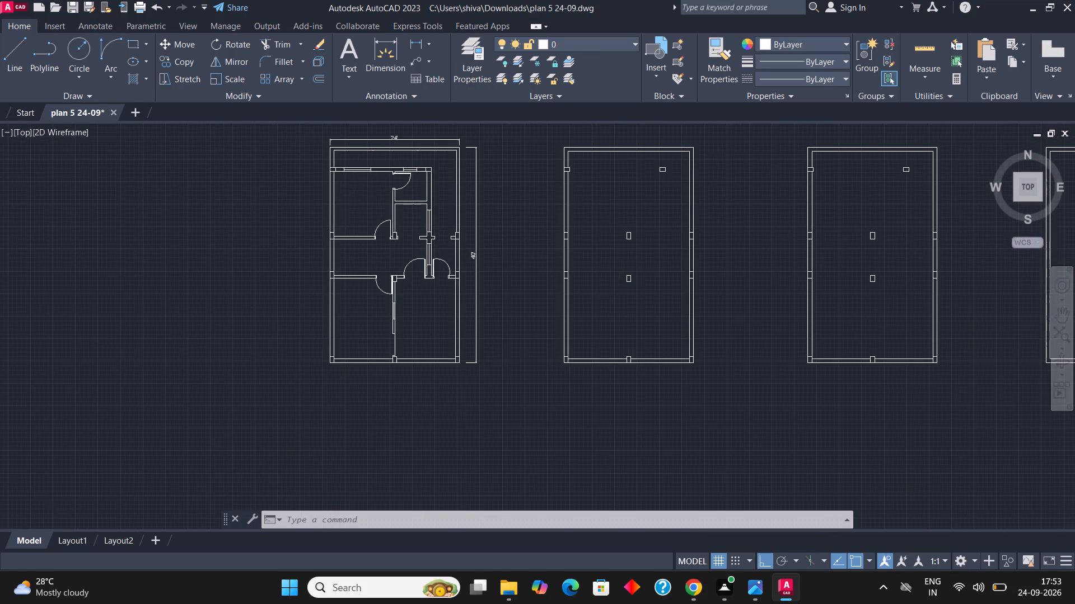
{"action": "scroll", "coordinate": [336, 272], "scroll_direction": "down", "scroll_amount": 1}
{"action": "scroll", "coordinate": [341, 196], "scroll_direction": "up", "scroll_amount": 2}
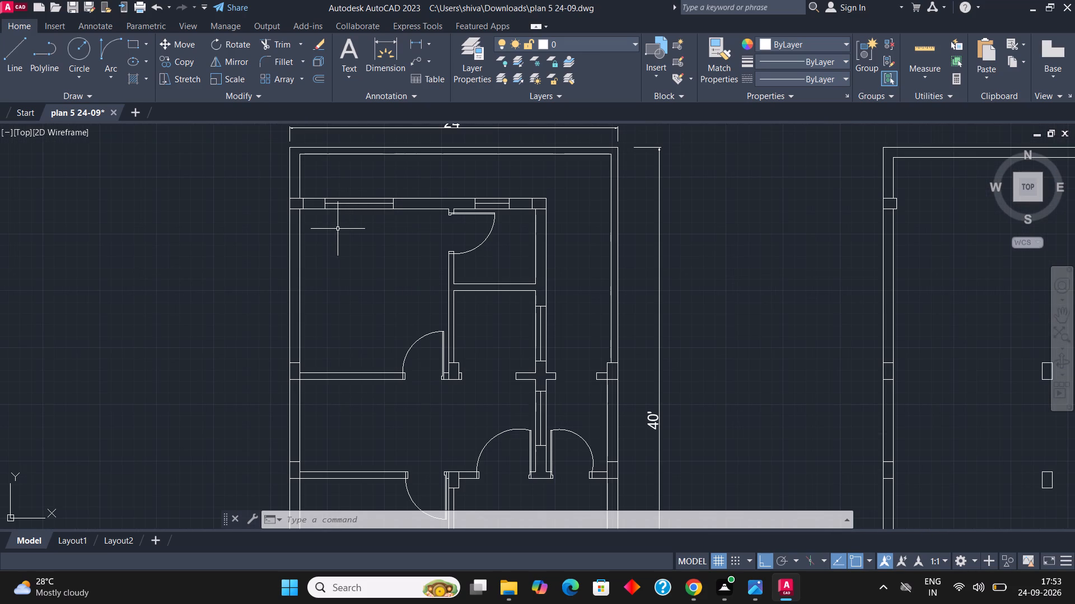
Examine the original floor plan's space between the two horizontal partition walls that meet the west wall.
{"action": "scroll", "coordinate": [336, 222], "scroll_direction": "up", "scroll_amount": 1}
{"action": "scroll", "coordinate": [336, 222], "scroll_direction": "down", "scroll_amount": 1}
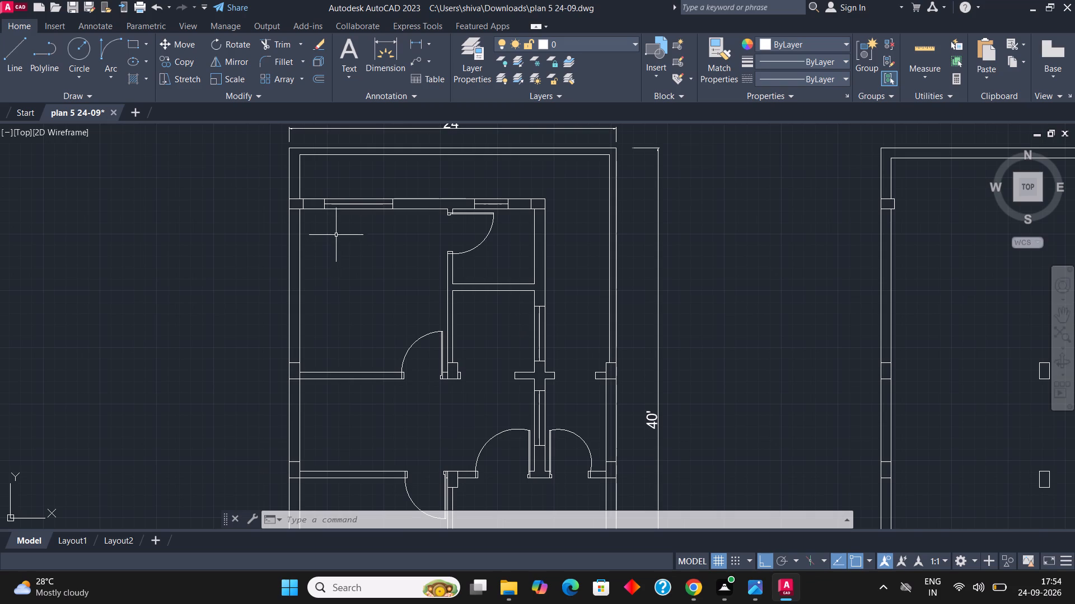
{"action": "scroll", "coordinate": [323, 234], "scroll_direction": "down", "scroll_amount": 2}
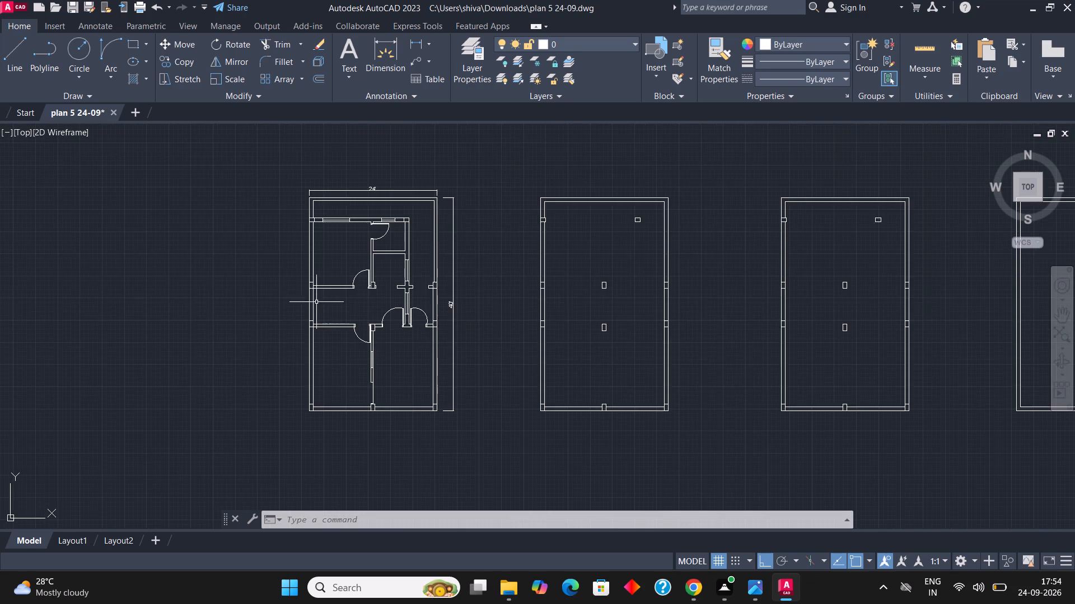
{"action": "scroll", "coordinate": [316, 302], "scroll_direction": "up", "scroll_amount": 4}
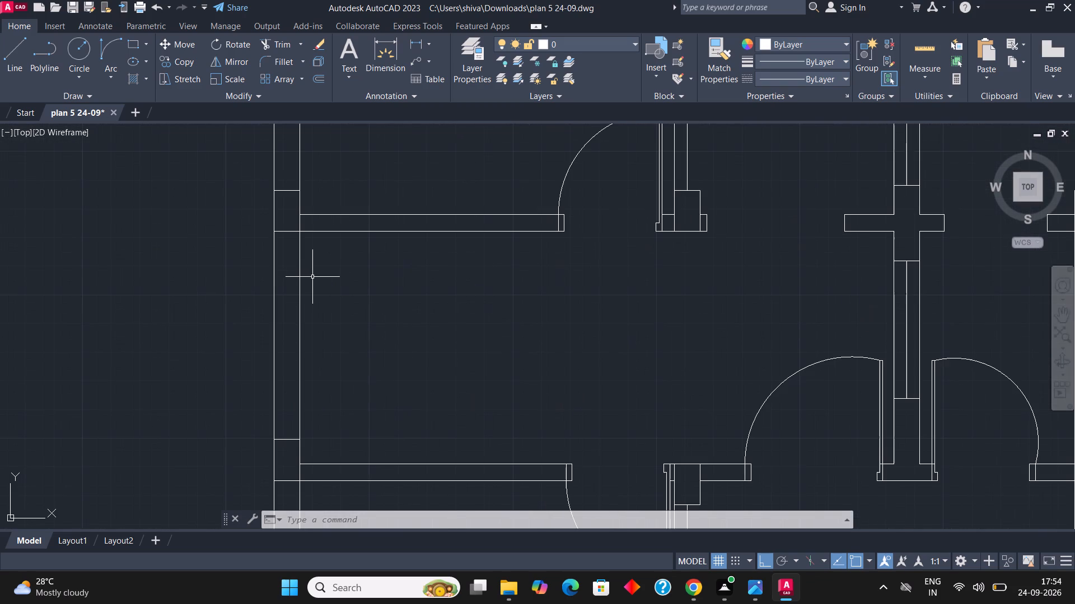
{"action": "key", "text": "Escape"}
{"action": "key", "text": "Escape"}
{"action": "key", "text": "Escape"}
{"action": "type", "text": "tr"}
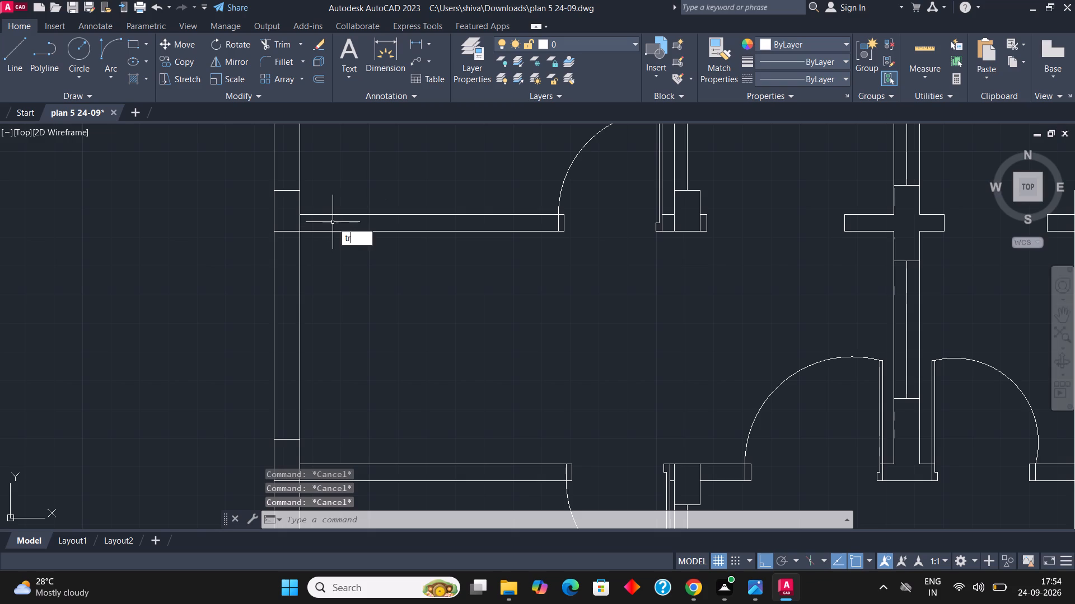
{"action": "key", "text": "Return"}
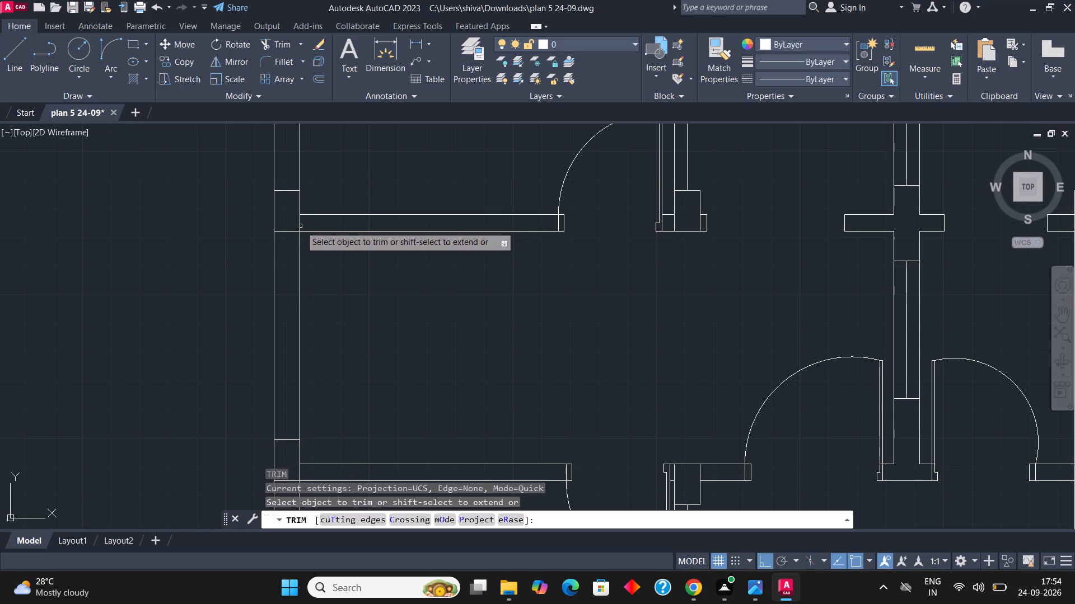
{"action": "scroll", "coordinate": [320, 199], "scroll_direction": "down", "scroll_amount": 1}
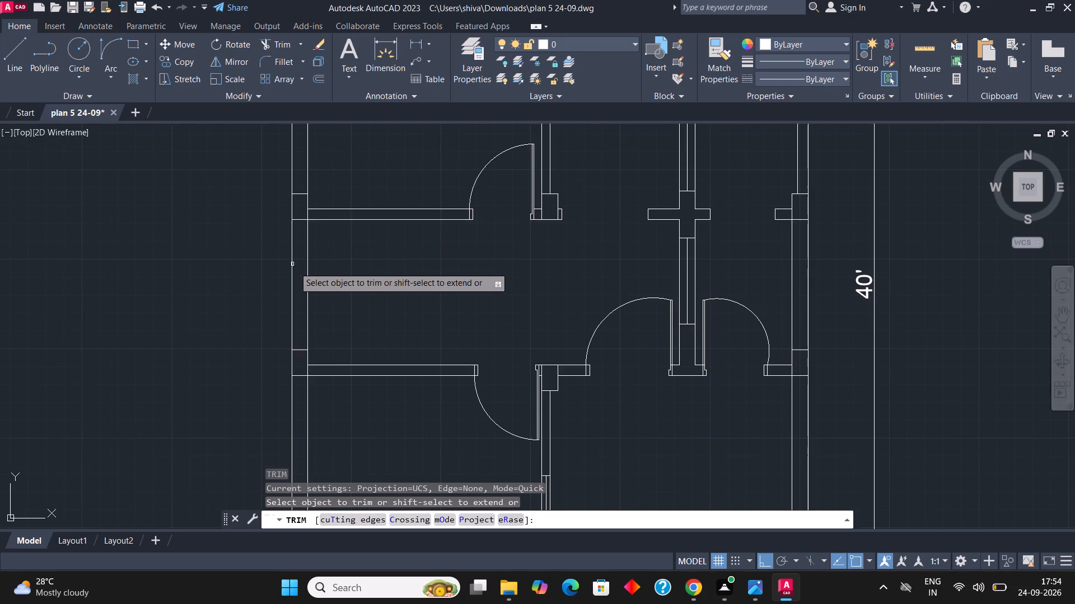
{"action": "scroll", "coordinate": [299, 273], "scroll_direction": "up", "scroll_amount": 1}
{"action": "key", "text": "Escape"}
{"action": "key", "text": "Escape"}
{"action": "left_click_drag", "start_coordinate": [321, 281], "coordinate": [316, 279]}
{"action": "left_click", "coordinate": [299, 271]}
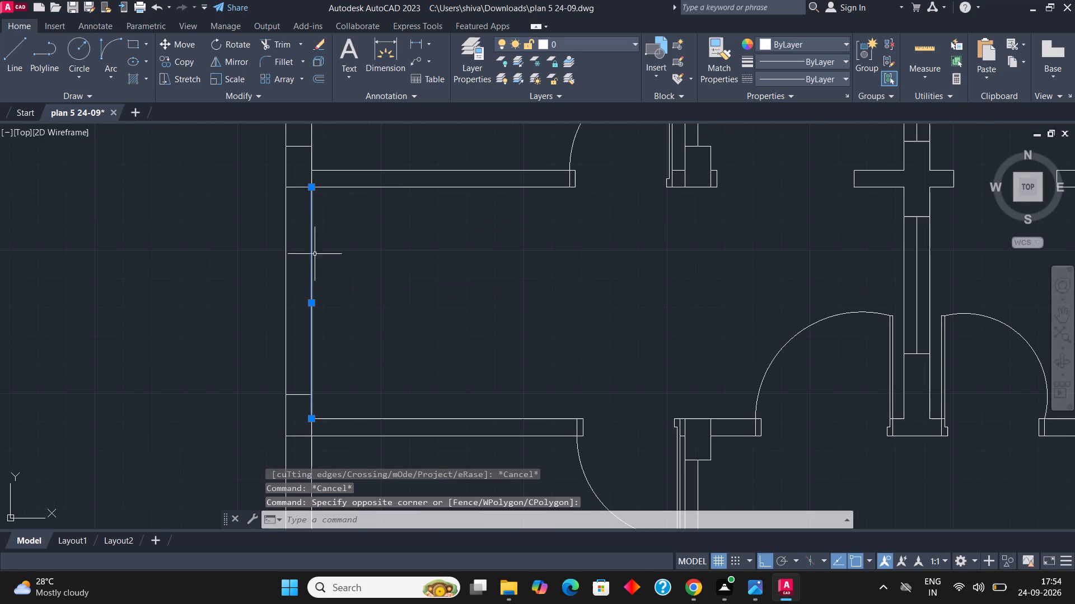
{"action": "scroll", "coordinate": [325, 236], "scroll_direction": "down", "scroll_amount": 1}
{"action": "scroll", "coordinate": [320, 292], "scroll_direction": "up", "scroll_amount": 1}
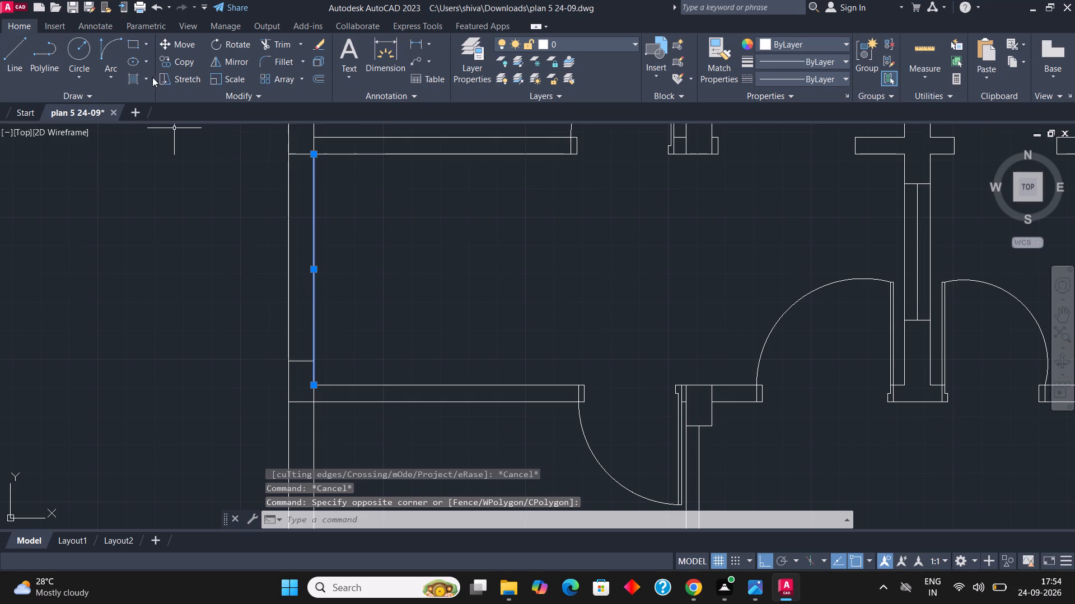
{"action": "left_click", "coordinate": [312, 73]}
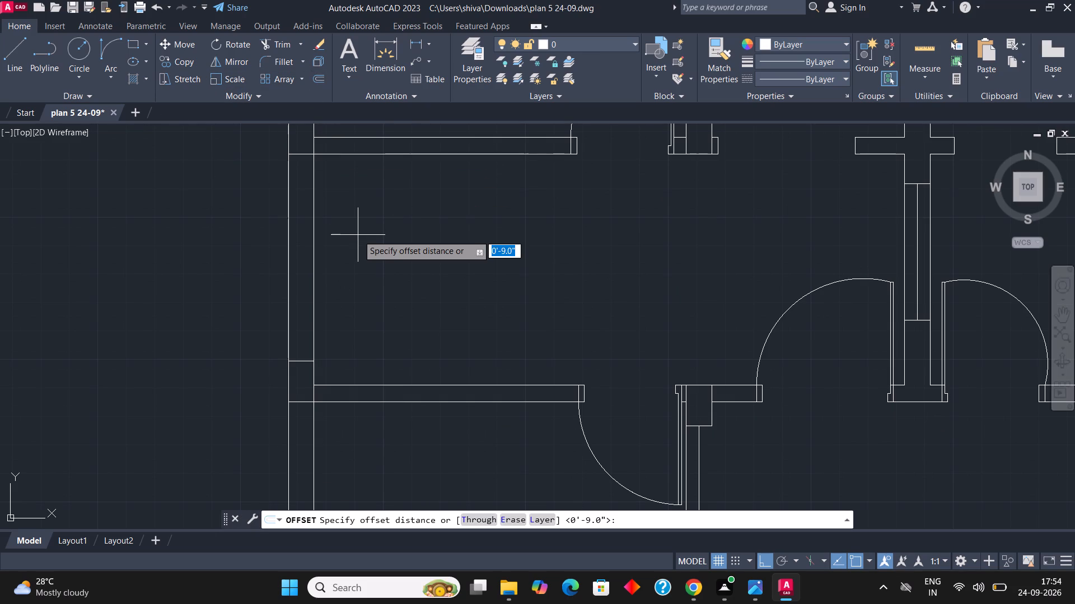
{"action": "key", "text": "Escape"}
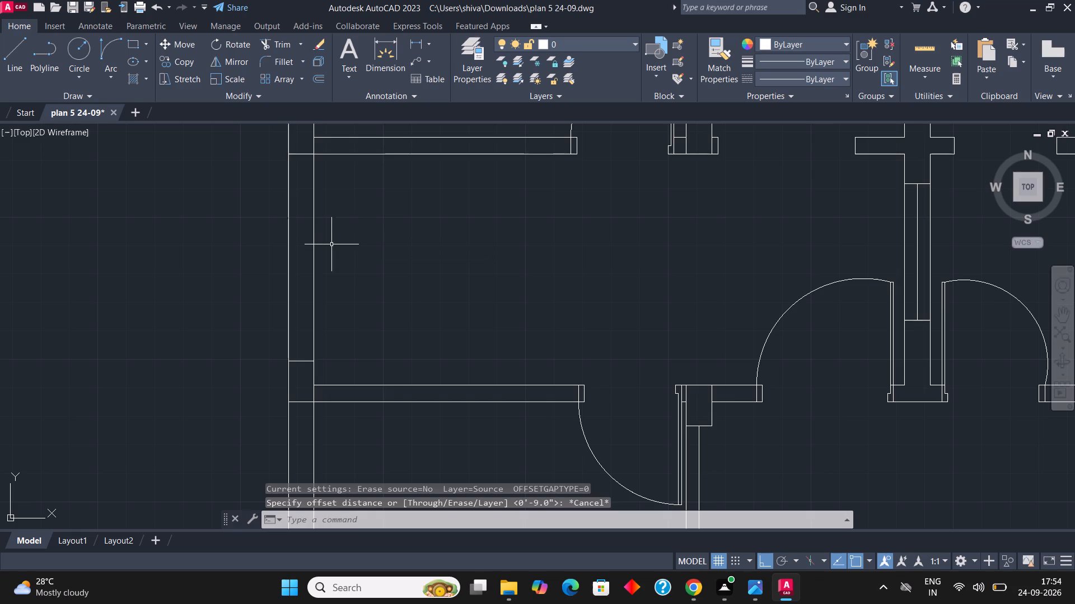
Copy the west wall's inner line between the two partition walls horizontally about 7'-8" to the partitions' door ends.
{"action": "left_click", "coordinate": [323, 247]}
{"action": "left_click", "coordinate": [307, 239]}
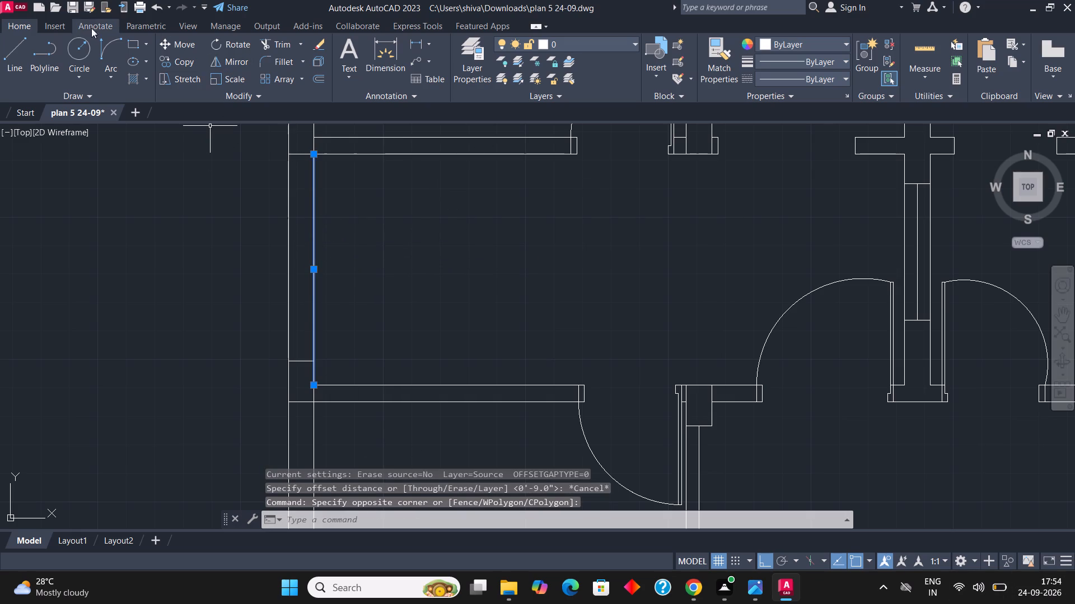
{"action": "left_click", "coordinate": [186, 65]}
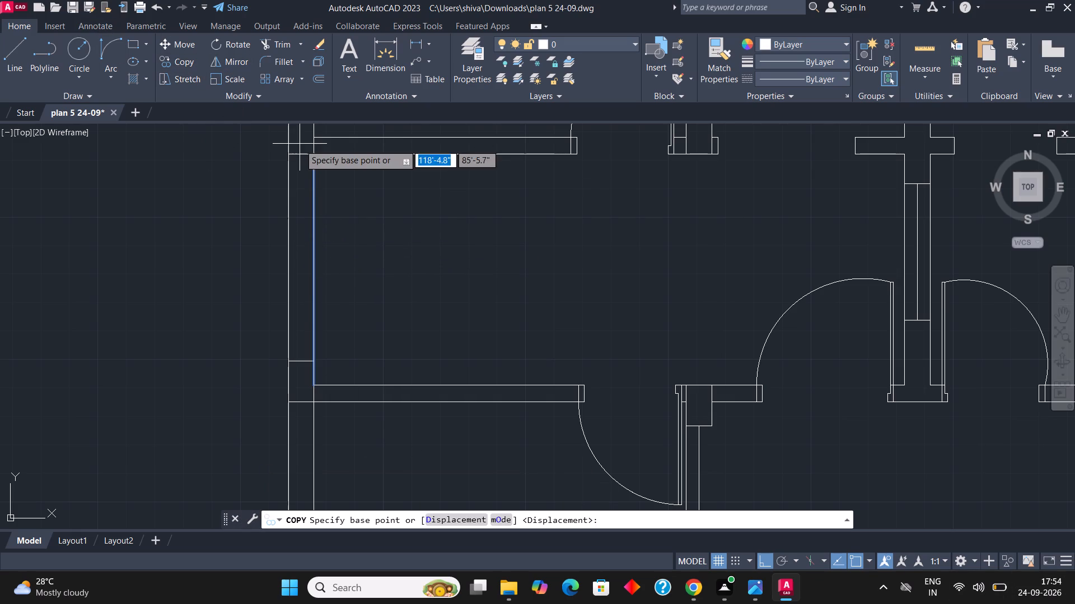
{"action": "left_click", "coordinate": [319, 157]}
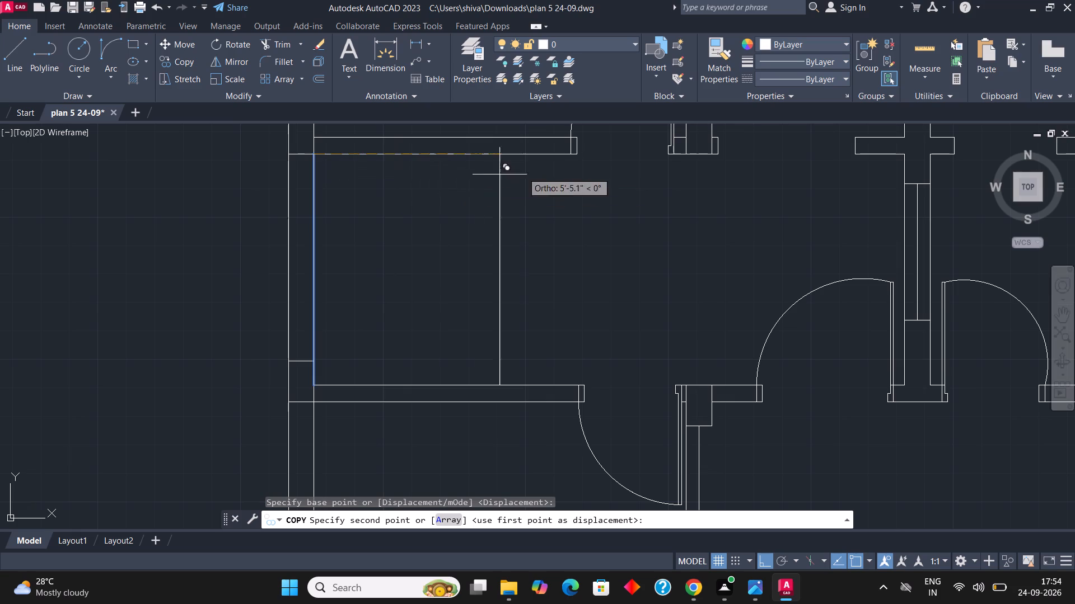
{"action": "left_click", "coordinate": [579, 160]}
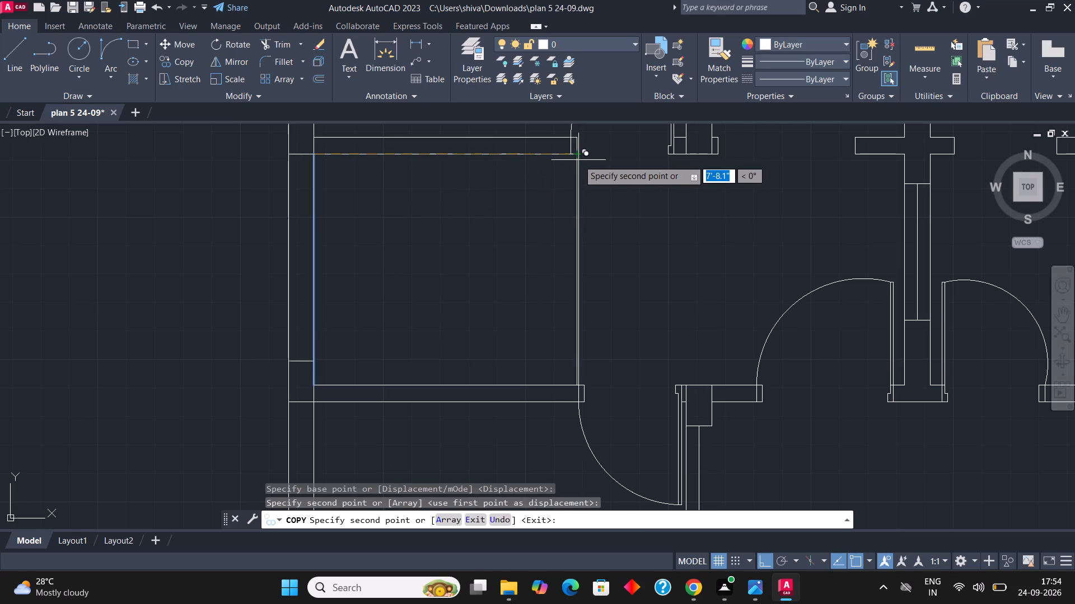
{"action": "key", "text": "Escape"}
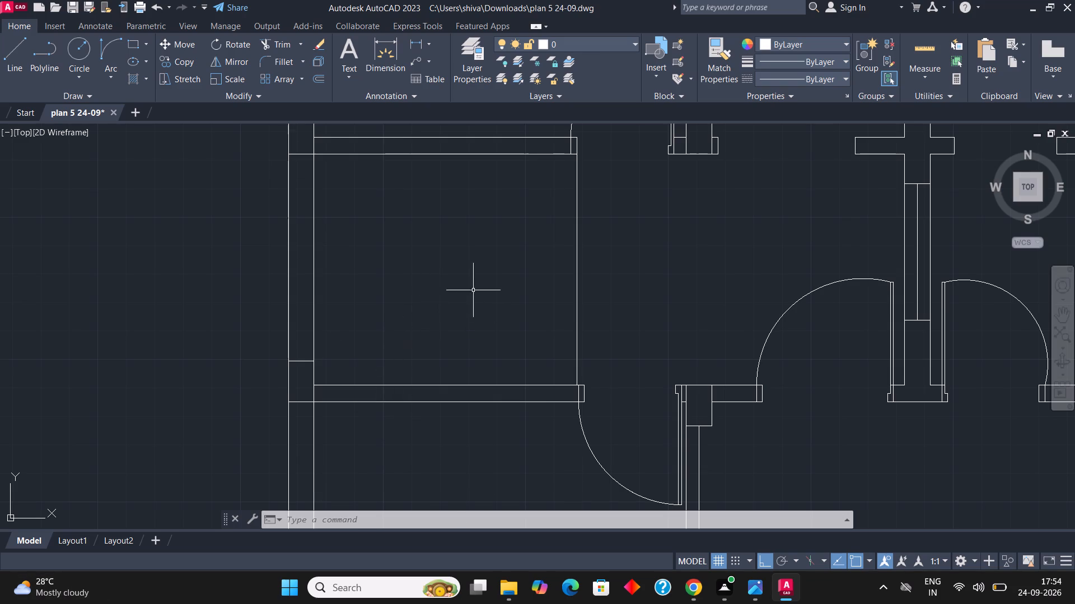
Draw a horizontal line from the copied vertical line's midpoint westward across the space into the west wall.
{"action": "left_click", "coordinate": [582, 252]}
{"action": "left_click", "coordinate": [544, 252]}
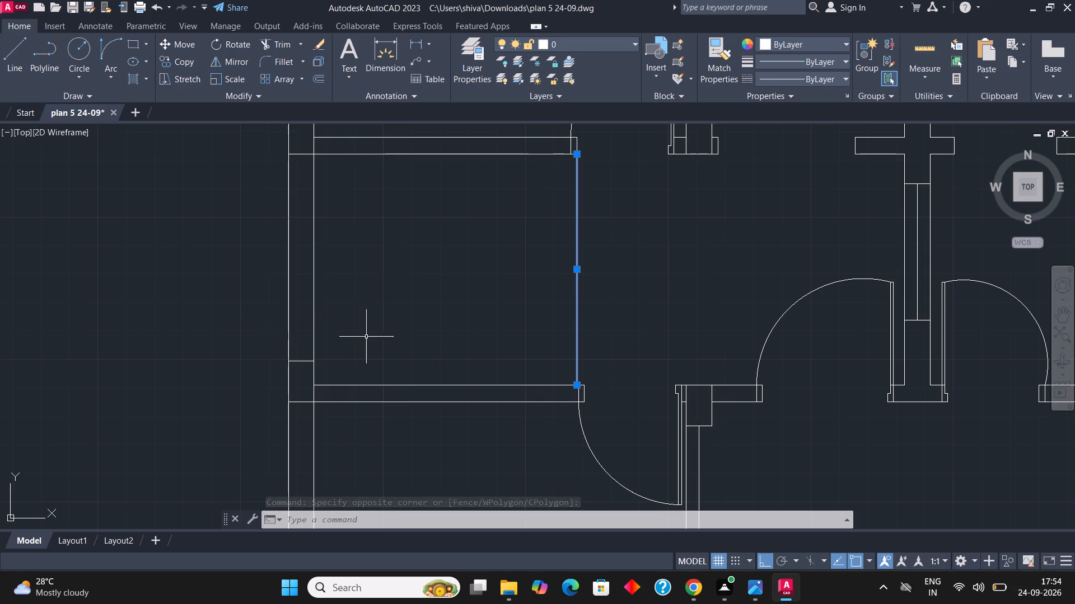
{"action": "scroll", "coordinate": [540, 270], "scroll_direction": "up", "scroll_amount": 1}
{"action": "key", "text": "Escape"}
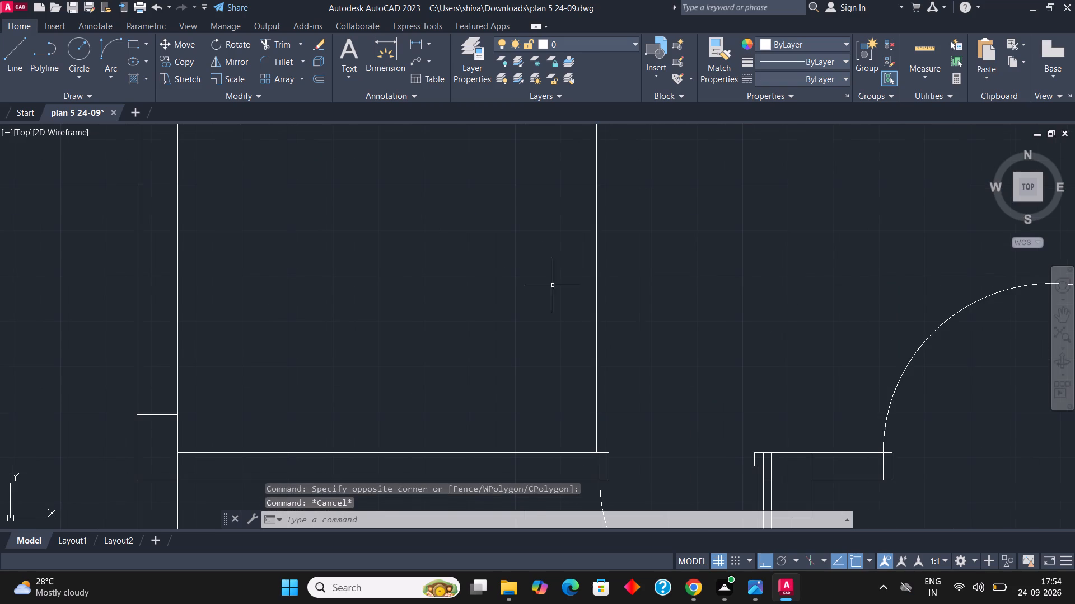
{"action": "left_click", "coordinate": [652, 290]}
{"action": "left_click", "coordinate": [527, 290]}
{"action": "key", "text": "l"}
{"action": "key", "text": "Return"}
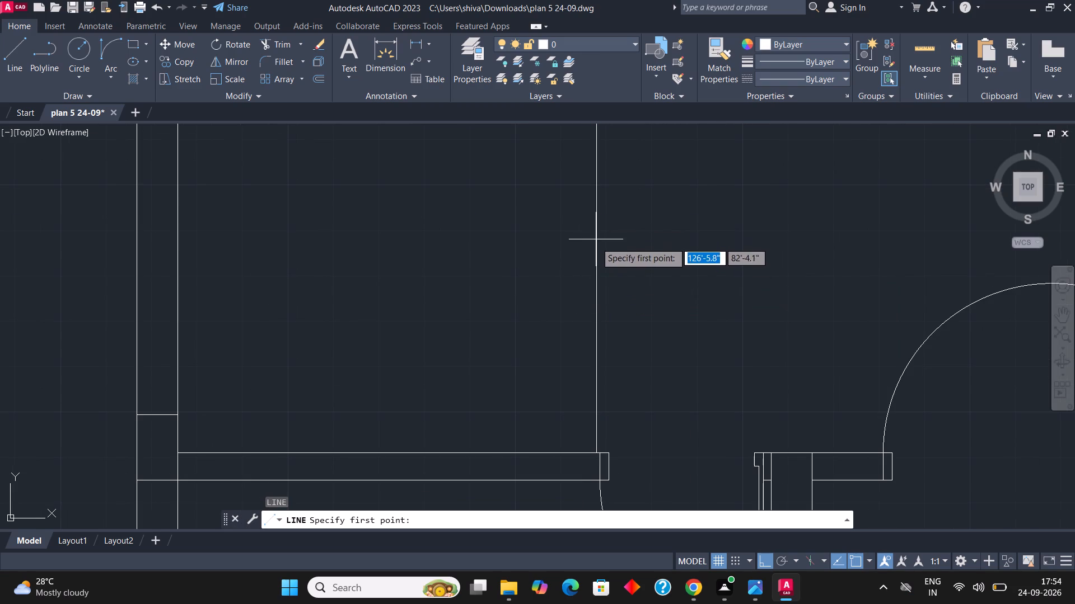
{"action": "left_click", "coordinate": [596, 270]}
{"action": "scroll", "coordinate": [545, 270], "scroll_direction": "down", "scroll_amount": 2}
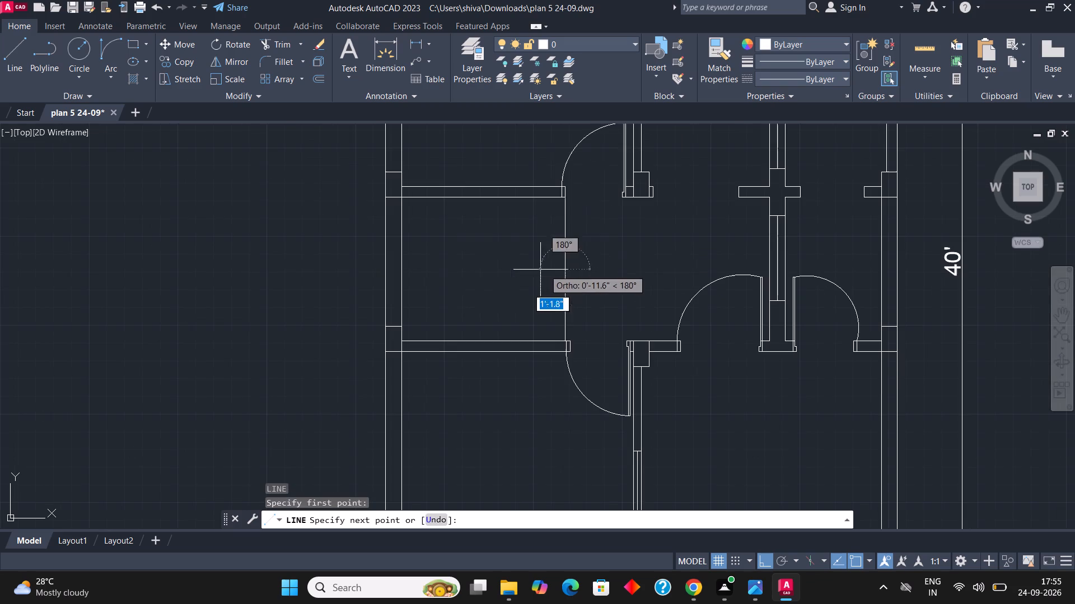
{"action": "scroll", "coordinate": [382, 281], "scroll_direction": "up", "scroll_amount": 2}
{"action": "left_click", "coordinate": [410, 271]}
{"action": "key", "text": "Escape"}
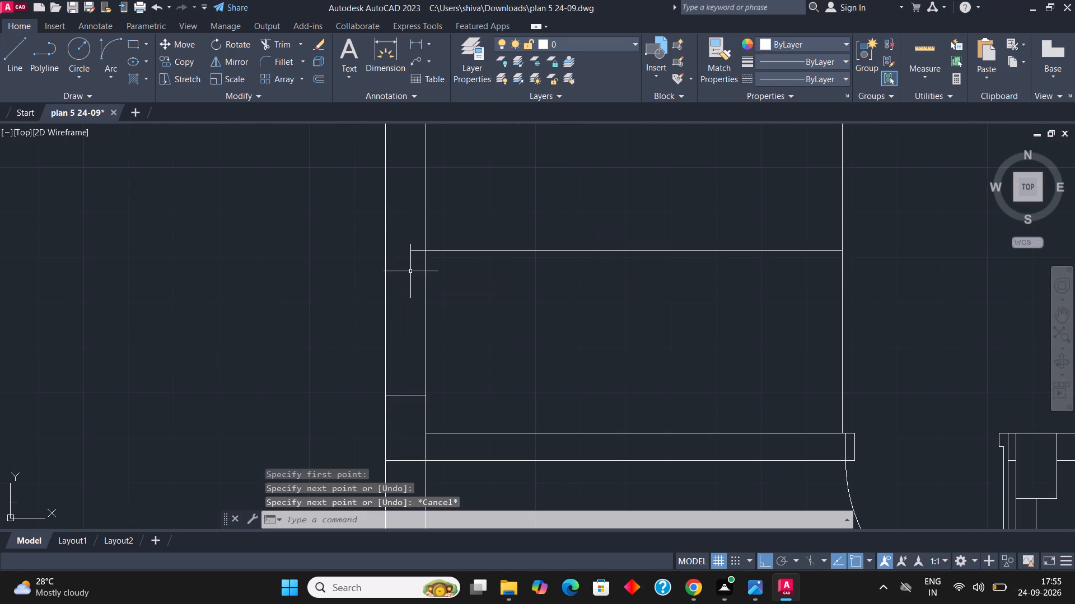
Trim off the part of the horizontal line that extends into the west wall.
{"action": "type", "text": "tr"}
{"action": "key", "text": "Return"}
{"action": "left_click", "coordinate": [415, 251]}
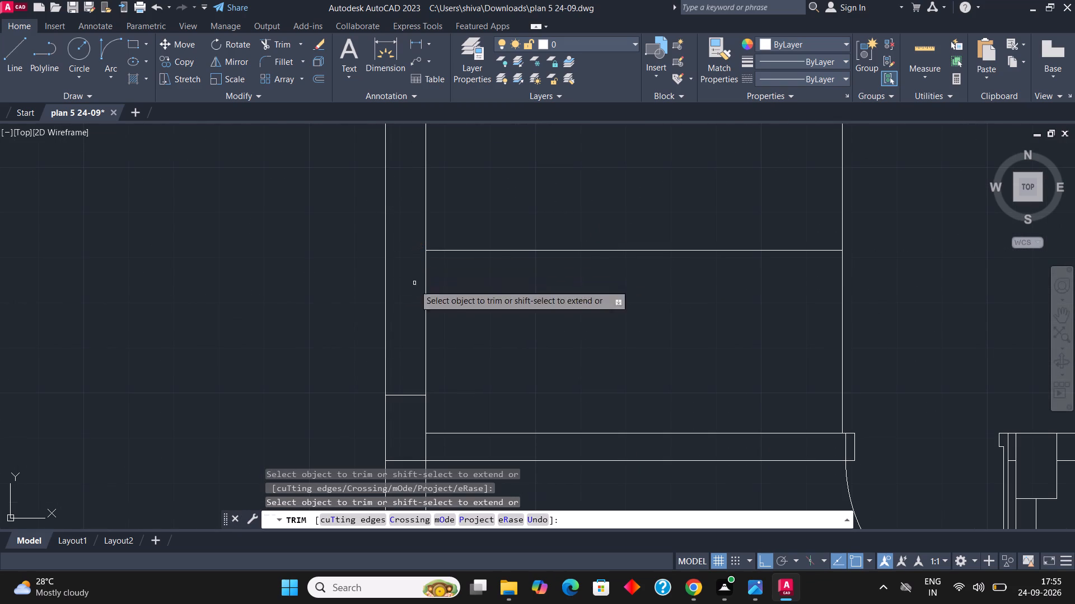
{"action": "key", "text": "Escape"}
{"action": "key", "text": "Escape"}
{"action": "key", "text": "Escape"}
Offset the horizontal middle line by 0.5' to both its north and south sides.
{"action": "left_click", "coordinate": [582, 285]}
{"action": "left_click", "coordinate": [570, 220]}
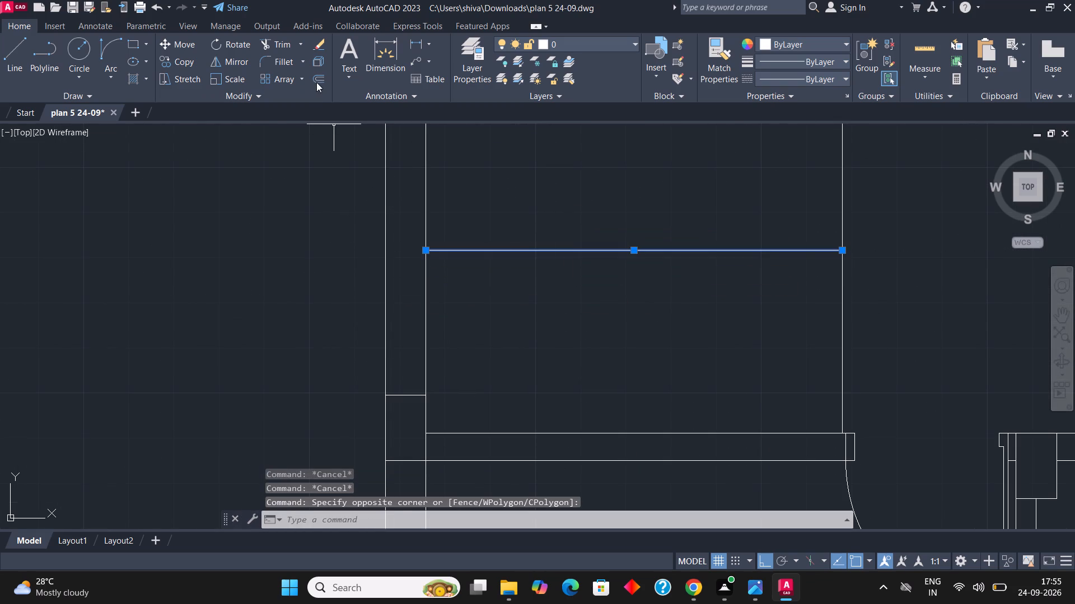
{"action": "left_click", "coordinate": [315, 82]}
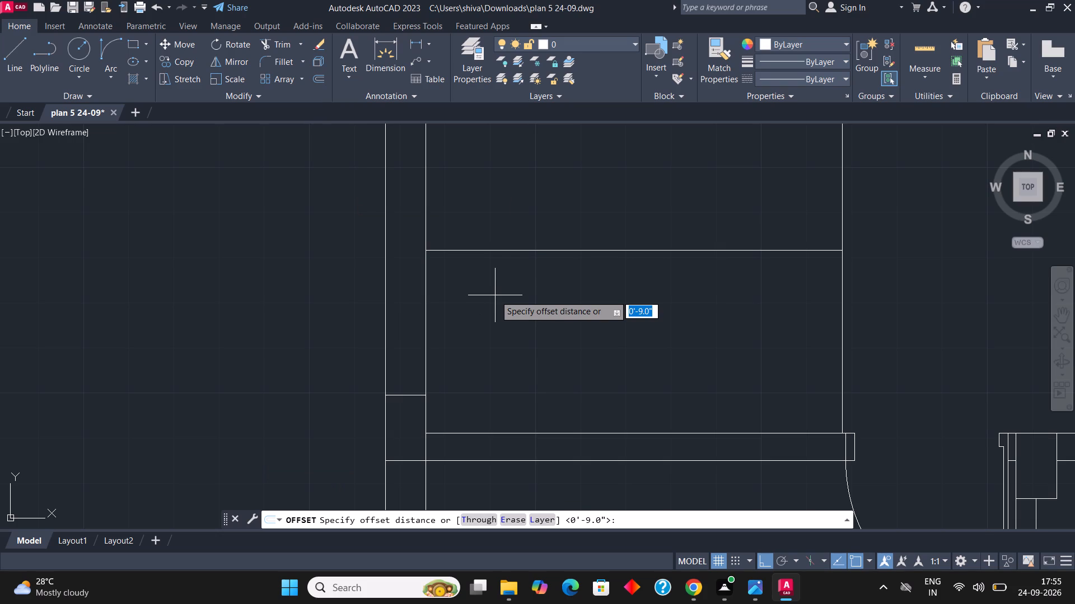
{"action": "key", "text": "1"}
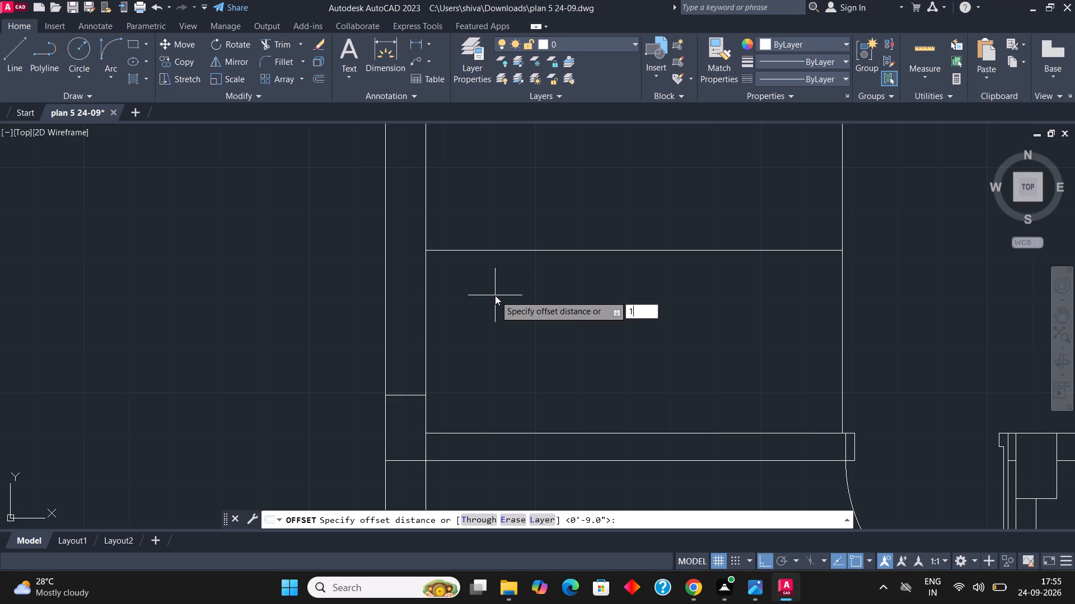
{"action": "key", "text": "BackSpace"}
{"action": "type", "text": "0.5'"}
{"action": "key", "text": "Return"}
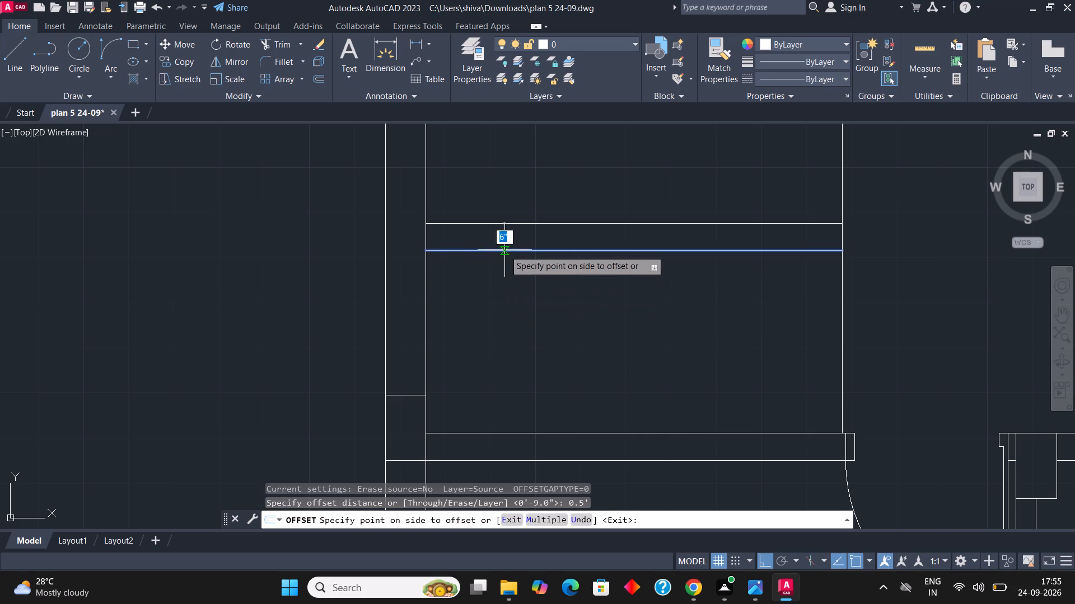
{"action": "left_click", "coordinate": [524, 212]}
{"action": "left_click", "coordinate": [531, 251]}
{"action": "left_click", "coordinate": [530, 275]}
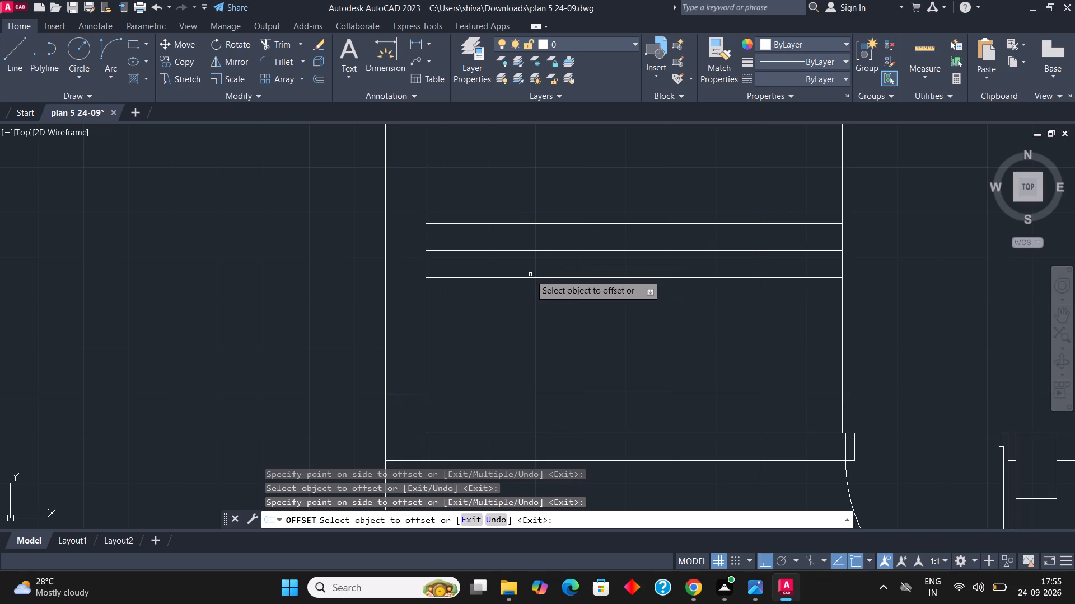
{"action": "scroll", "coordinate": [498, 280], "scroll_direction": "down", "scroll_amount": 1}
{"action": "scroll", "coordinate": [669, 270], "scroll_direction": "up", "scroll_amount": 1}
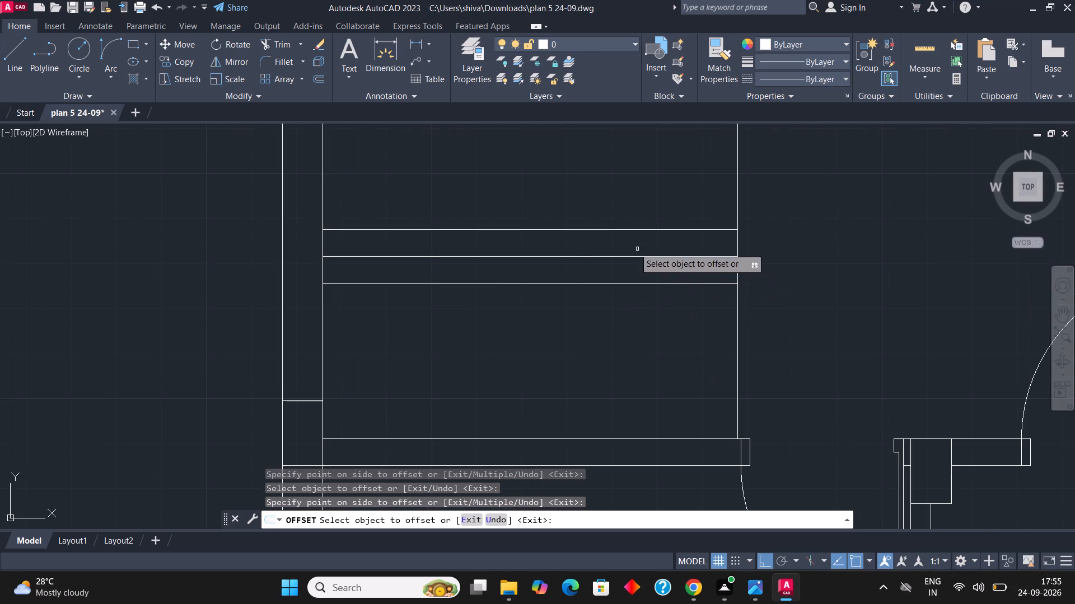
{"action": "scroll", "coordinate": [517, 243], "scroll_direction": "up", "scroll_amount": 1}
{"action": "key", "text": "Escape"}
{"action": "key", "text": "Escape"}
Delete the original middle line between the two offset lines.
{"action": "left_click", "coordinate": [525, 271]}
{"action": "left_click", "coordinate": [499, 234]}
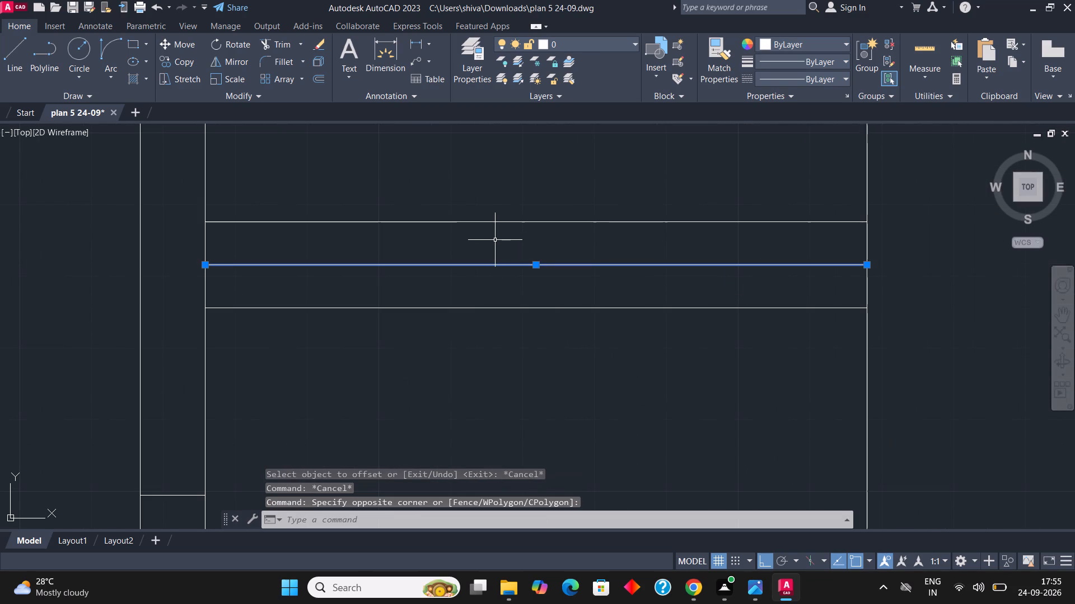
{"action": "key", "text": "Delete"}
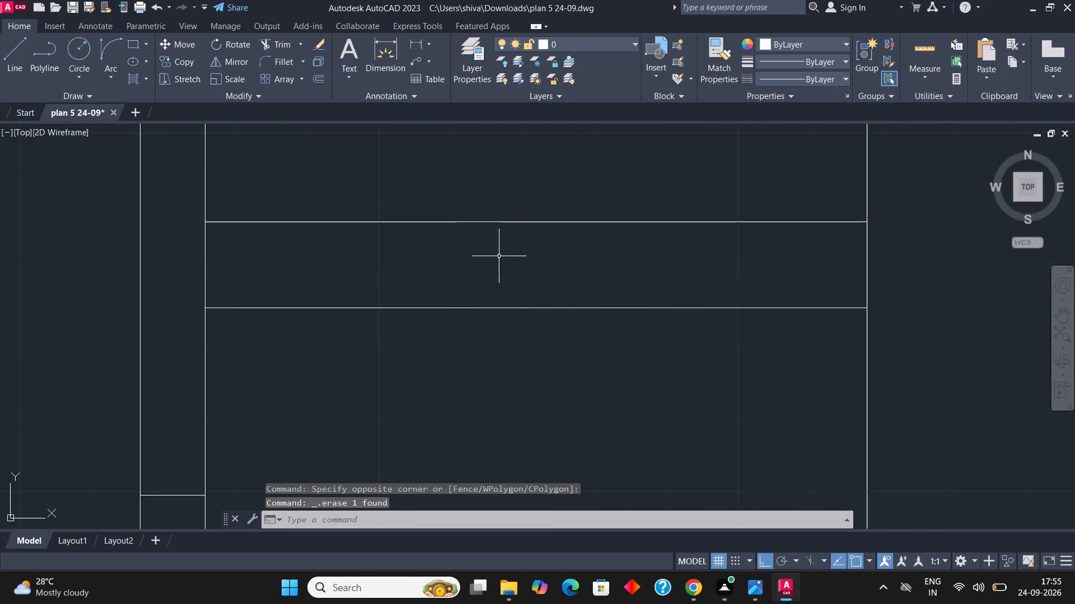
Trim the vertical line's segment between the two horizontal offset lines to open the strip on its east end.
{"action": "scroll", "coordinate": [437, 314], "scroll_direction": "down", "scroll_amount": 3}
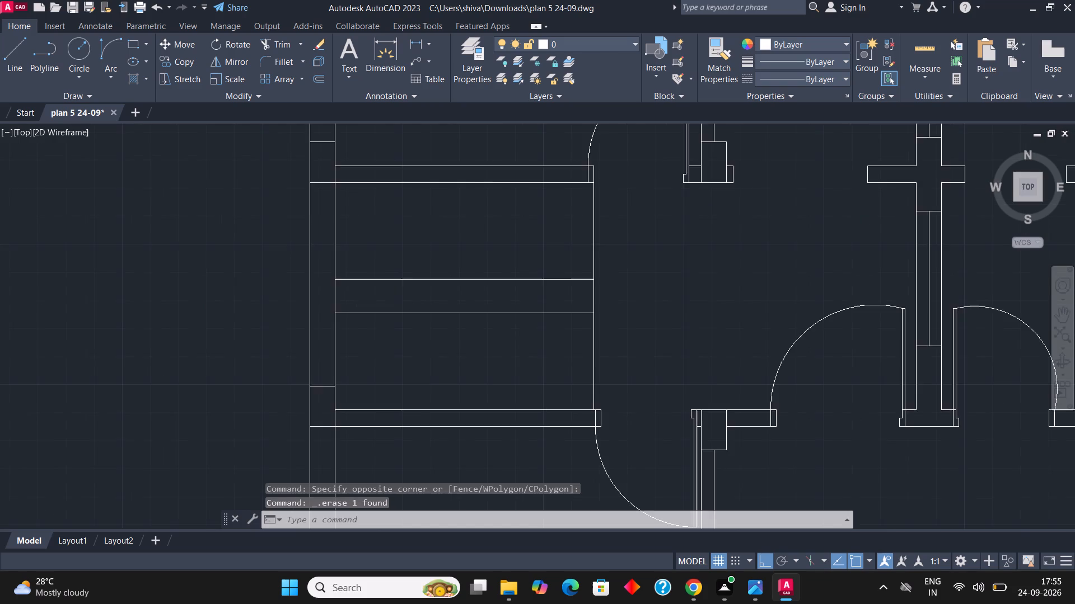
{"action": "scroll", "coordinate": [475, 285], "scroll_direction": "up", "scroll_amount": 1}
{"action": "key", "text": "Escape"}
{"action": "key", "text": "Escape"}
{"action": "key", "text": "Escape"}
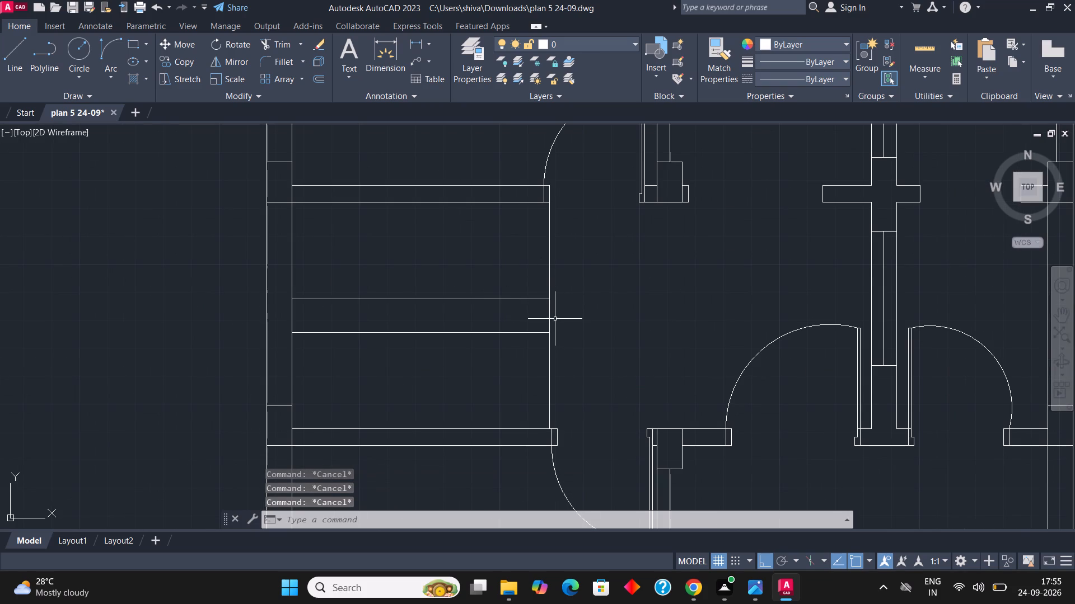
{"action": "key", "text": "Escape"}
{"action": "type", "text": "tr"}
{"action": "key", "text": "Return"}
{"action": "left_click", "coordinate": [559, 310]}
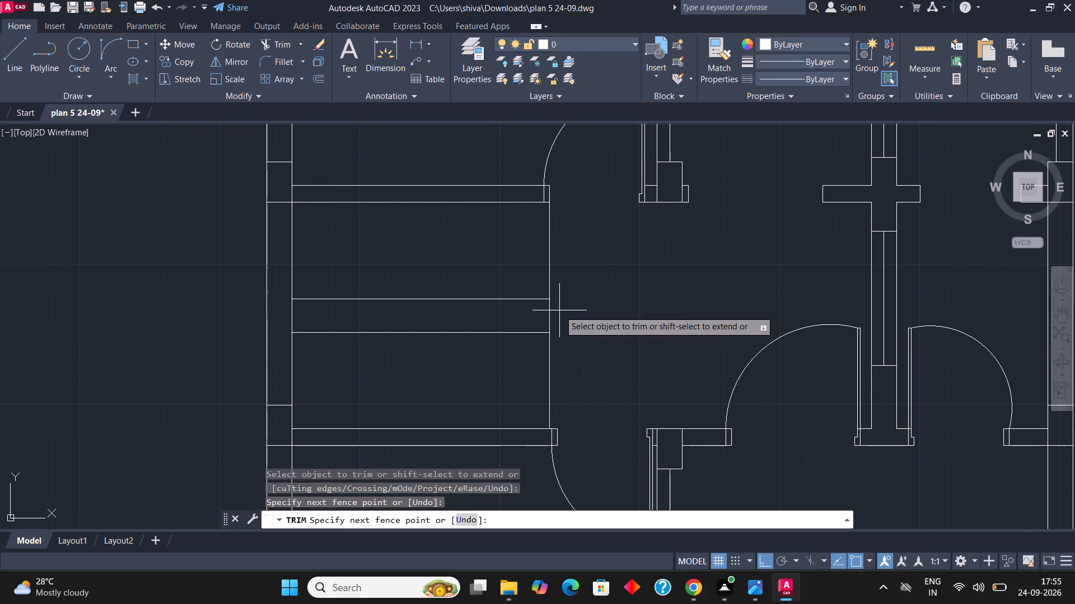
{"action": "left_click", "coordinate": [538, 310]}
{"action": "key", "text": "Escape"}
{"action": "key", "text": "Escape"}
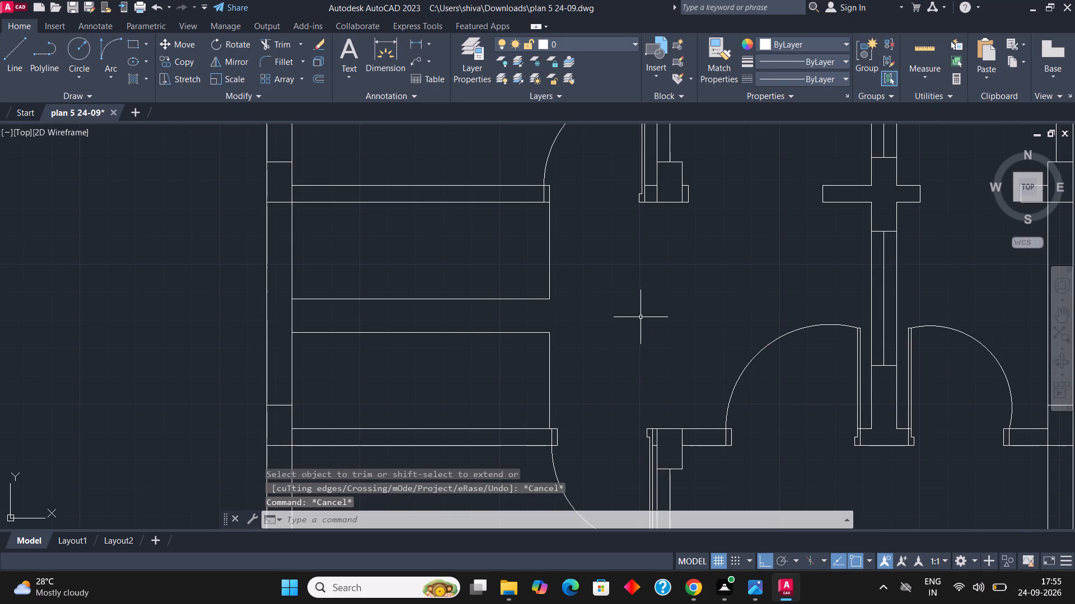
Offset the upper stair flight's east edge line westward by 6" ten times in succession to form evenly spaced tread lines.
{"action": "key", "text": "Escape"}
{"action": "scroll", "coordinate": [550, 163], "scroll_direction": "up", "scroll_amount": 1}
{"action": "left_click", "coordinate": [564, 247]}
{"action": "left_click", "coordinate": [515, 272]}
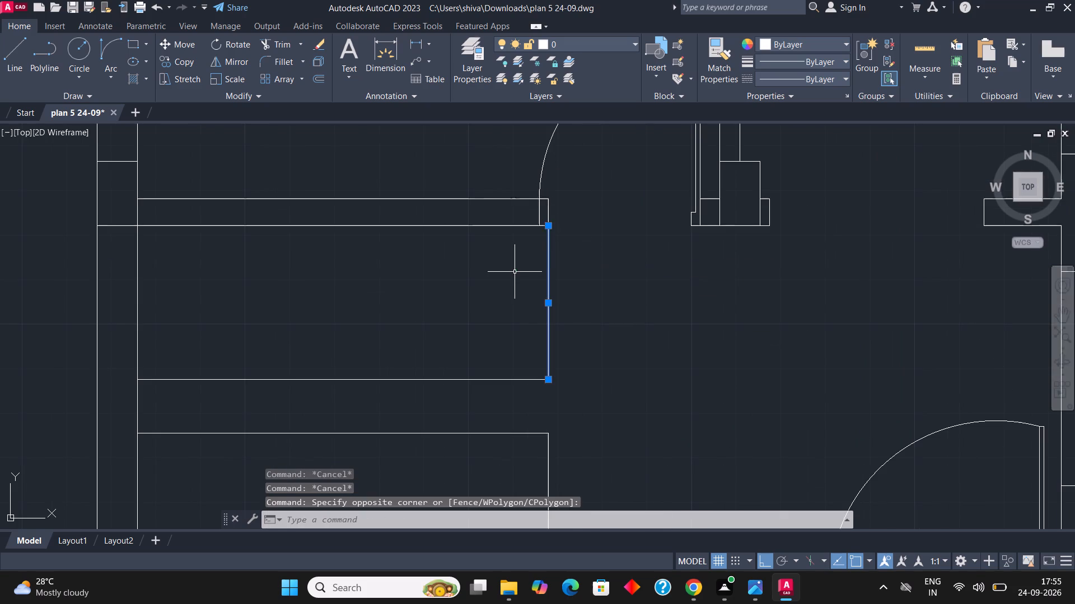
{"action": "scroll", "coordinate": [578, 262], "scroll_direction": "down", "scroll_amount": 1}
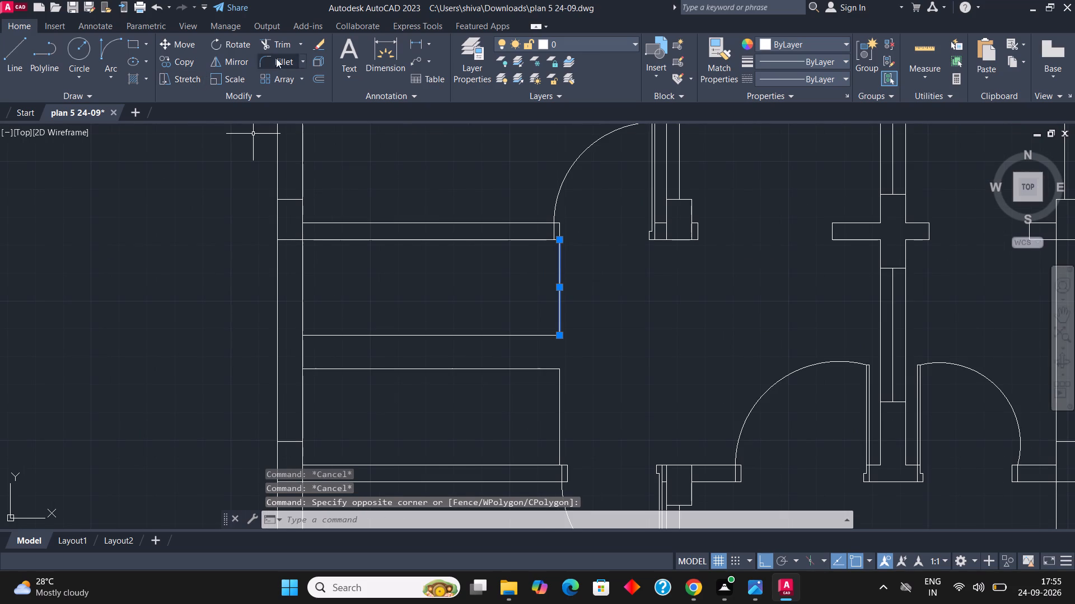
{"action": "left_click", "coordinate": [325, 81]}
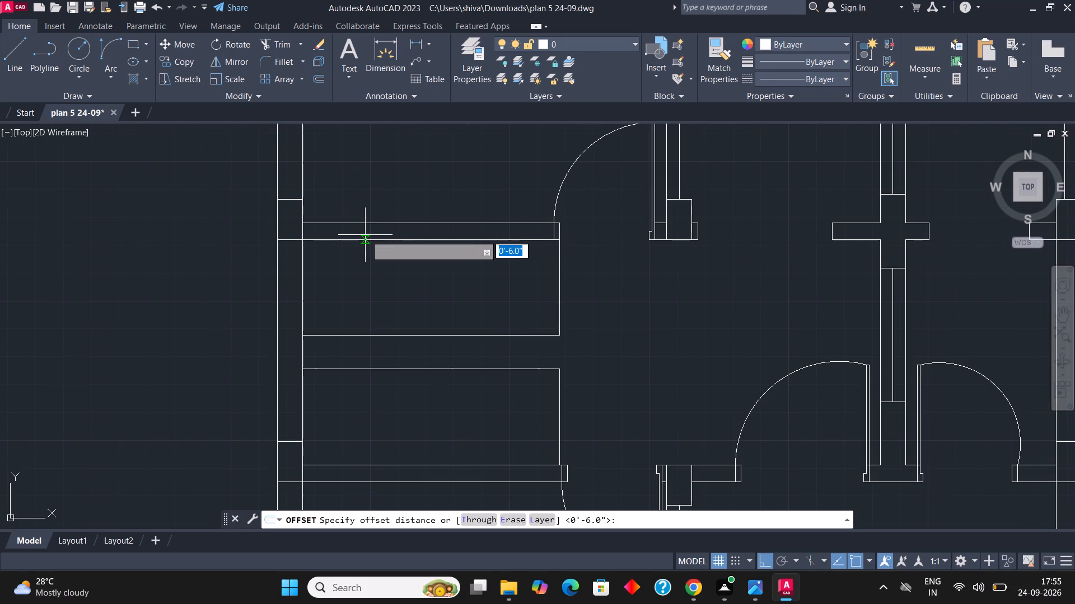
{"action": "type", "text": "6\""}
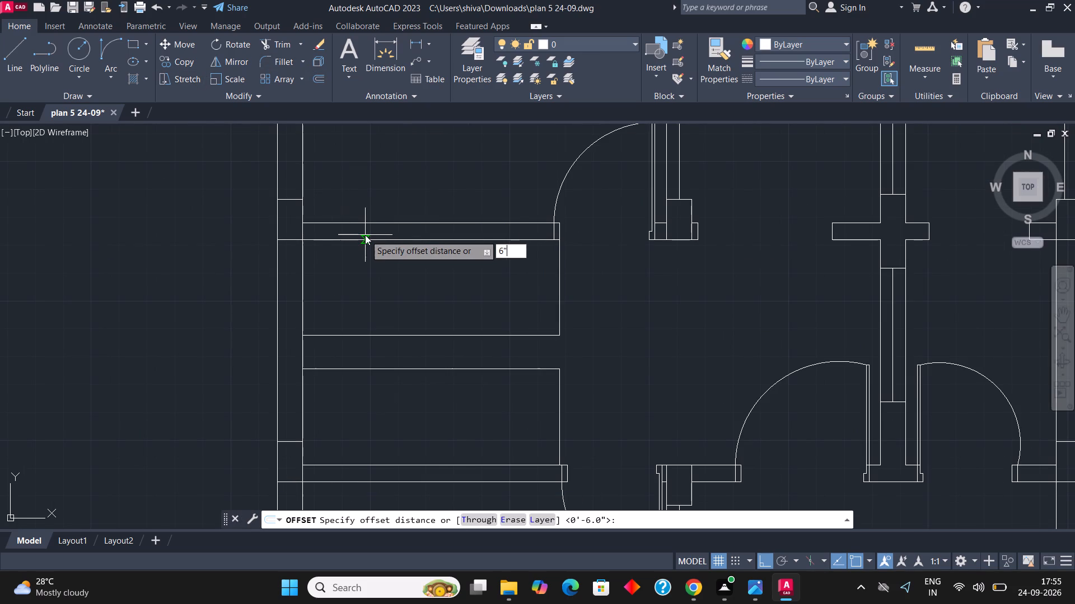
{"action": "key", "text": "Return"}
{"action": "left_click", "coordinate": [356, 274]}
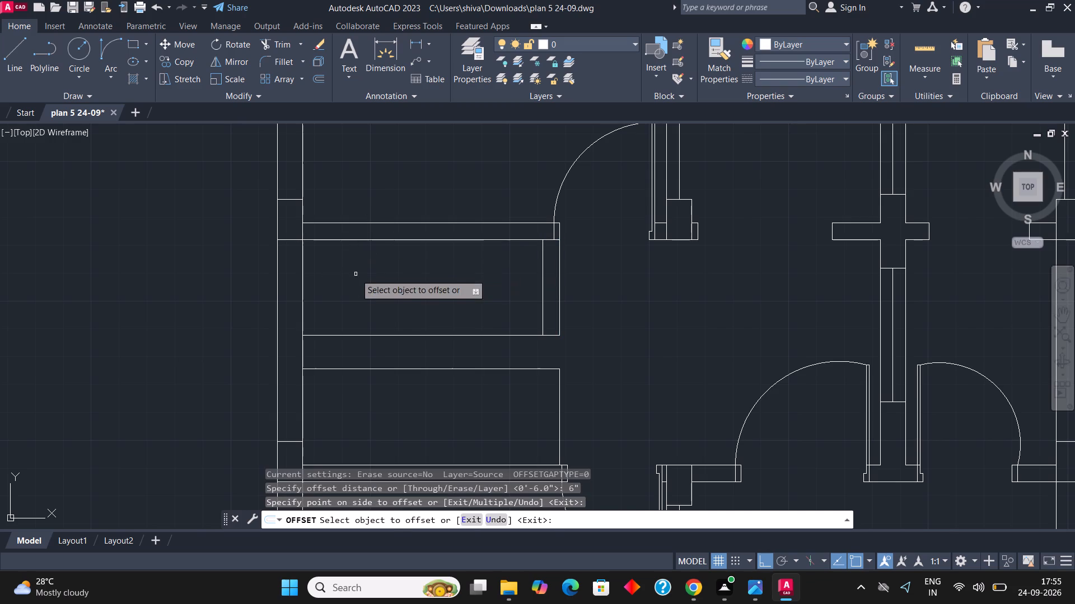
{"action": "left_click", "coordinate": [543, 283]}
{"action": "left_click", "coordinate": [495, 281]}
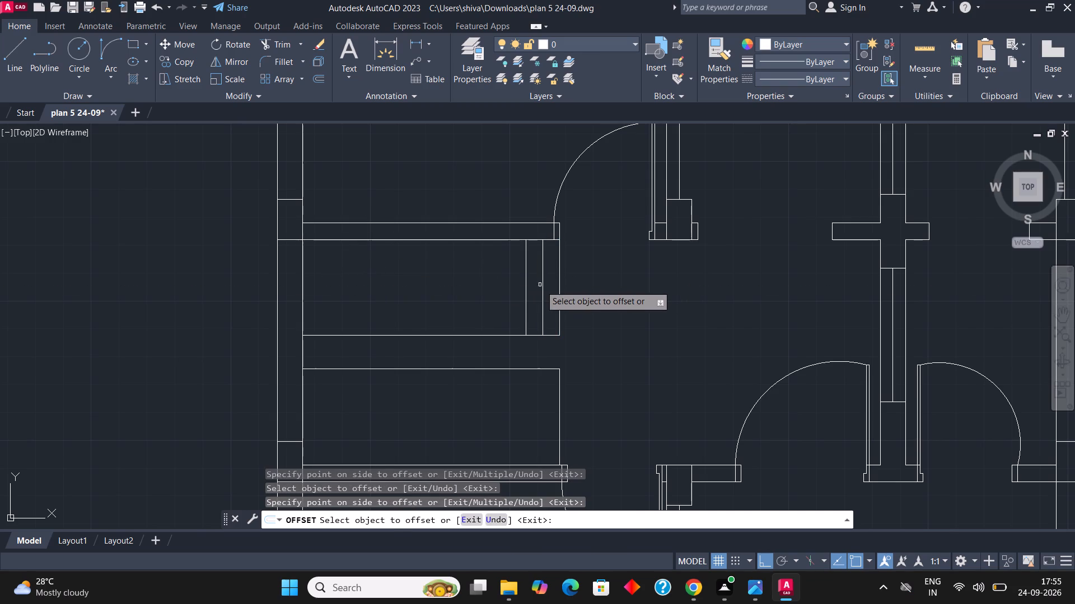
{"action": "left_click", "coordinate": [526, 287]}
{"action": "left_click", "coordinate": [436, 279]}
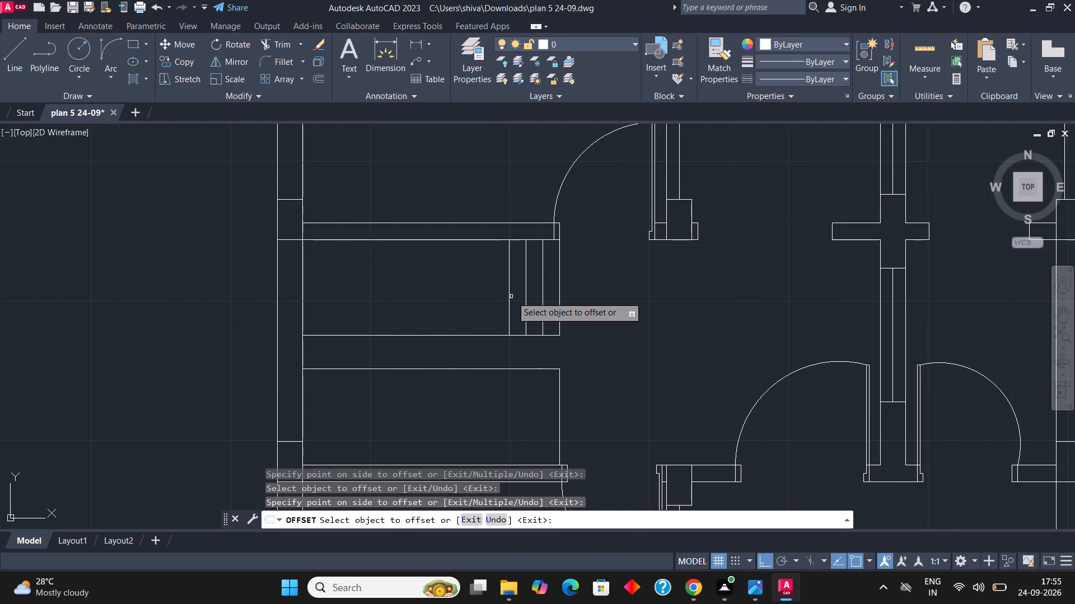
{"action": "left_click", "coordinate": [507, 296]}
{"action": "left_click", "coordinate": [448, 287]}
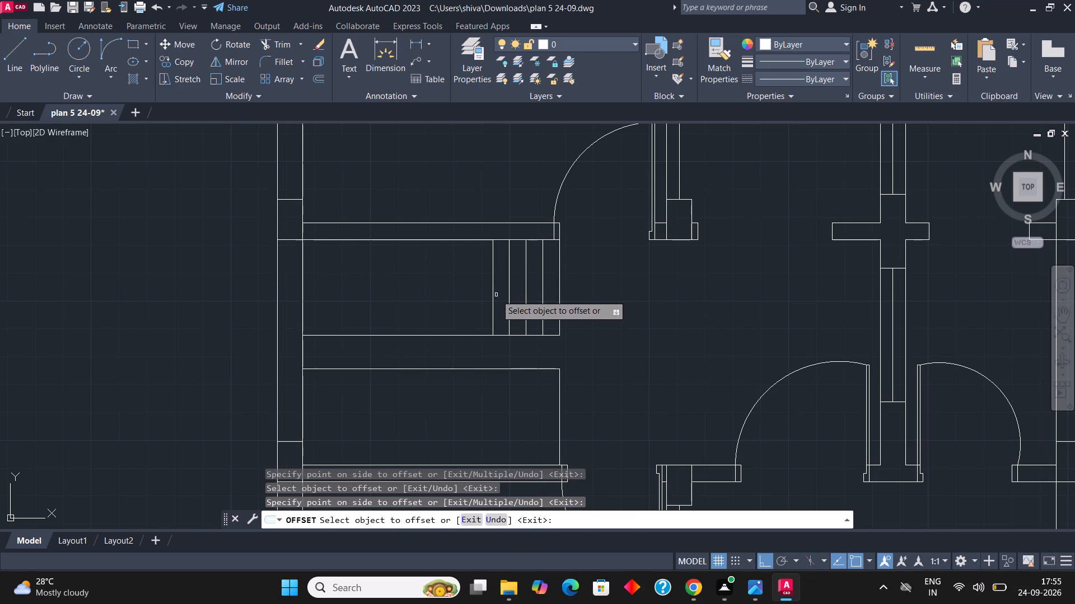
{"action": "left_click", "coordinate": [492, 294]}
{"action": "left_click", "coordinate": [448, 285]}
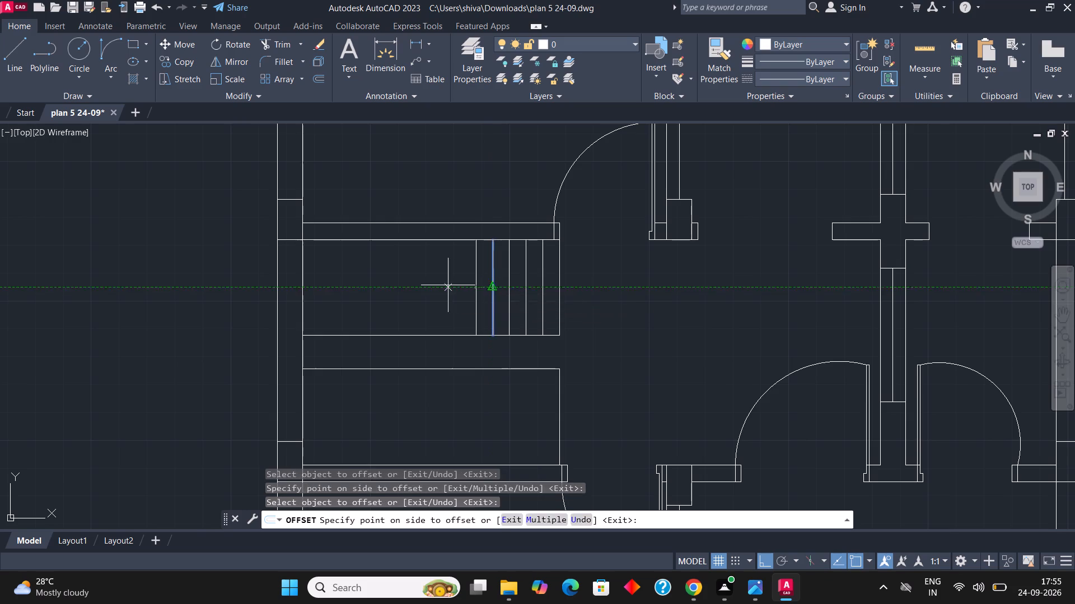
{"action": "left_click", "coordinate": [476, 287]}
{"action": "left_click", "coordinate": [446, 287]}
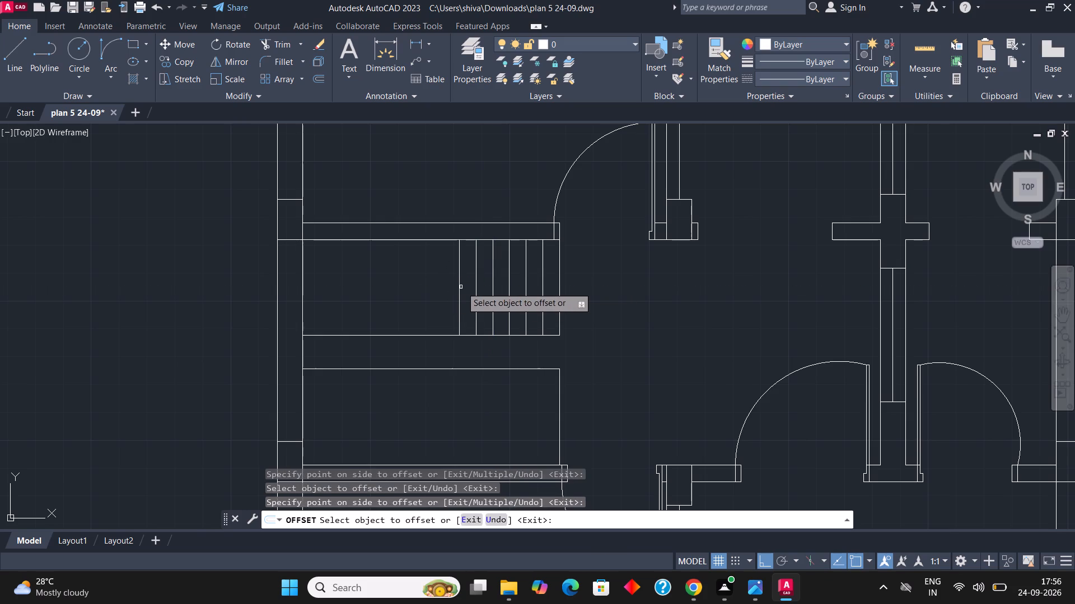
{"action": "left_click", "coordinate": [461, 286]}
{"action": "left_click", "coordinate": [451, 285]}
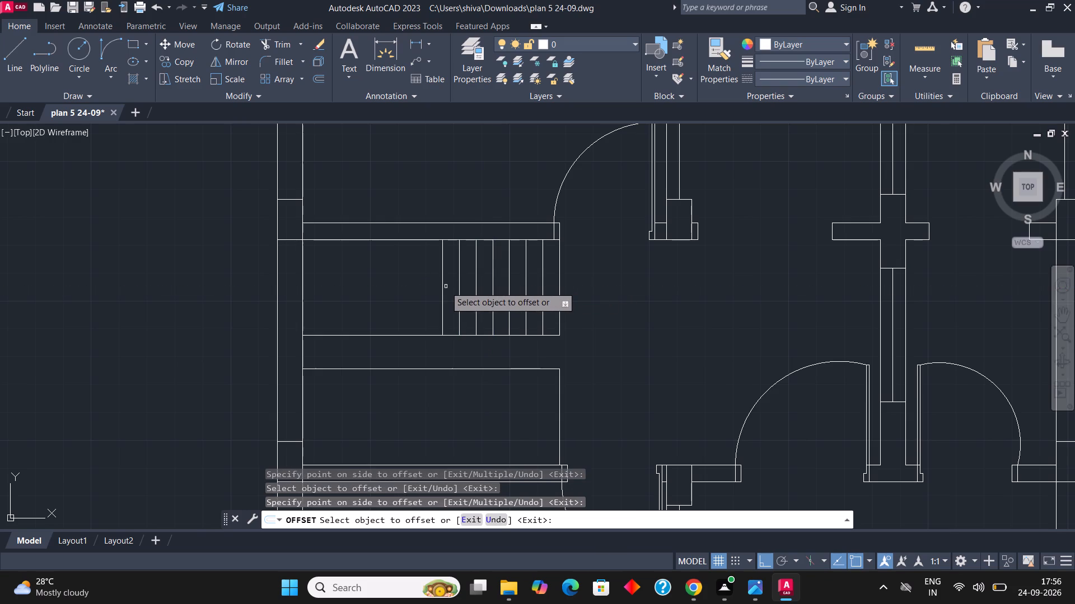
{"action": "left_click", "coordinate": [443, 289]}
{"action": "left_click", "coordinate": [419, 286]}
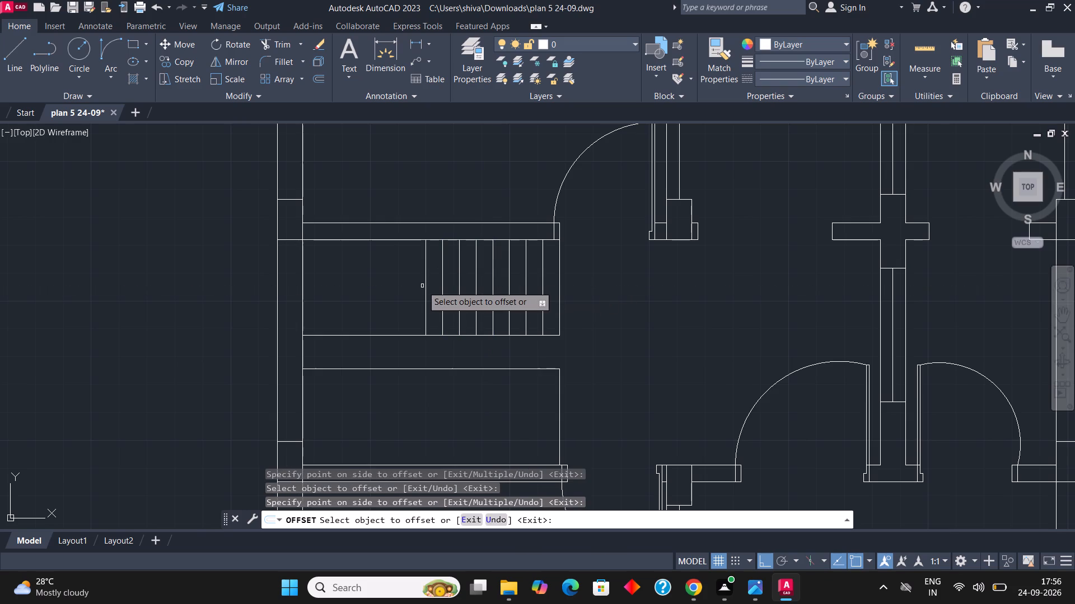
{"action": "left_click", "coordinate": [424, 286]}
{"action": "left_click", "coordinate": [404, 287]}
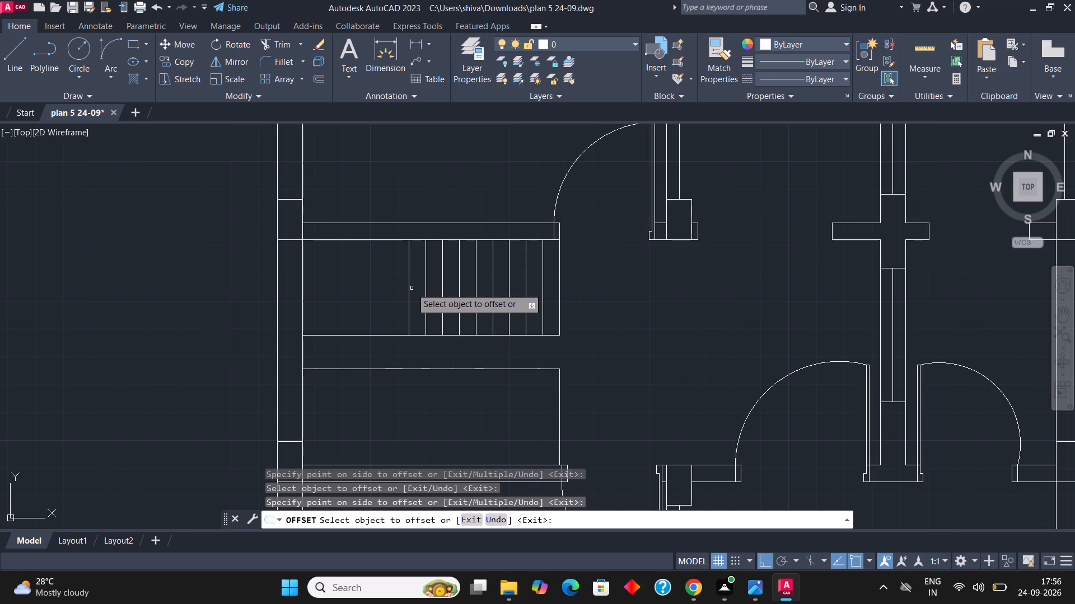
{"action": "left_click", "coordinate": [408, 289]}
{"action": "left_click", "coordinate": [367, 280]}
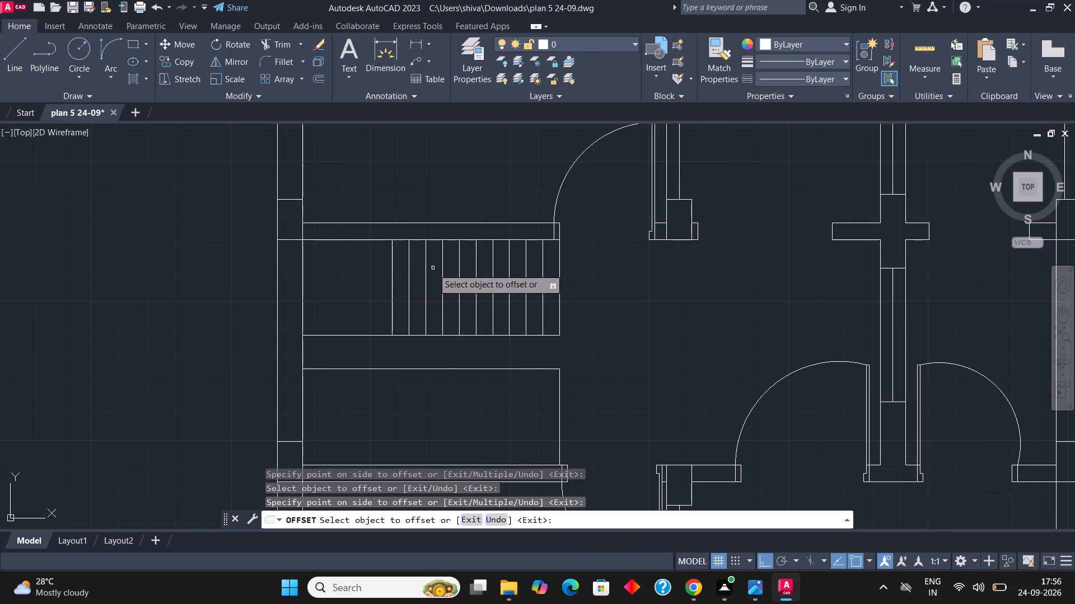
{"action": "scroll", "coordinate": [474, 233], "scroll_direction": "down", "scroll_amount": 3}
{"action": "scroll", "coordinate": [475, 254], "scroll_direction": "up", "scroll_amount": 2}
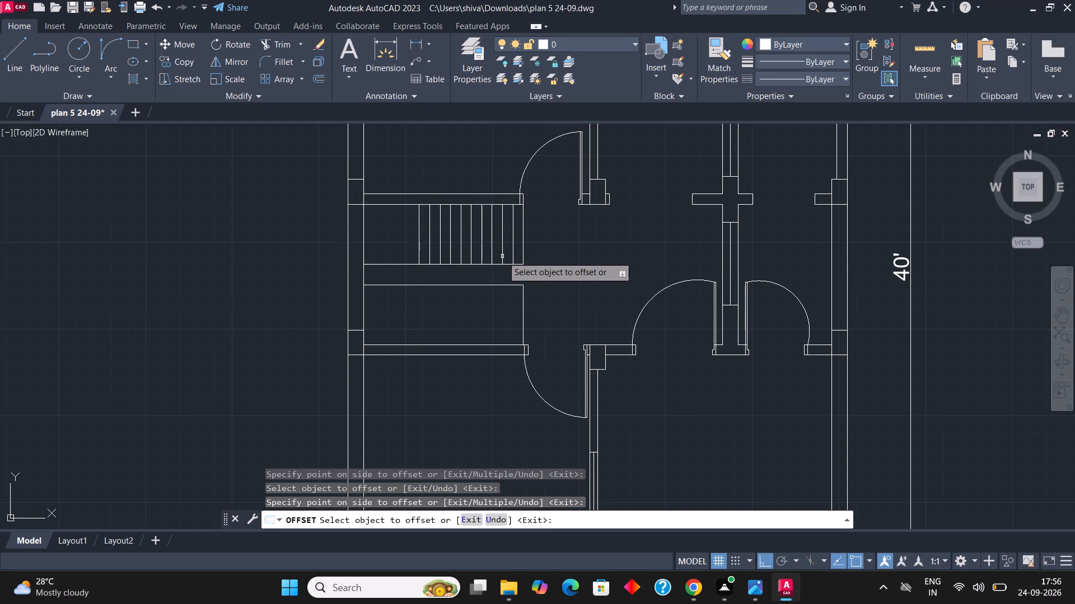
{"action": "key", "text": "Escape"}
{"action": "key", "text": "Escape"}
{"action": "key", "text": "Escape"}
Extend all ten tread lines south across the middle strip to the lower flight's north edge line.
{"action": "key", "text": "e"}
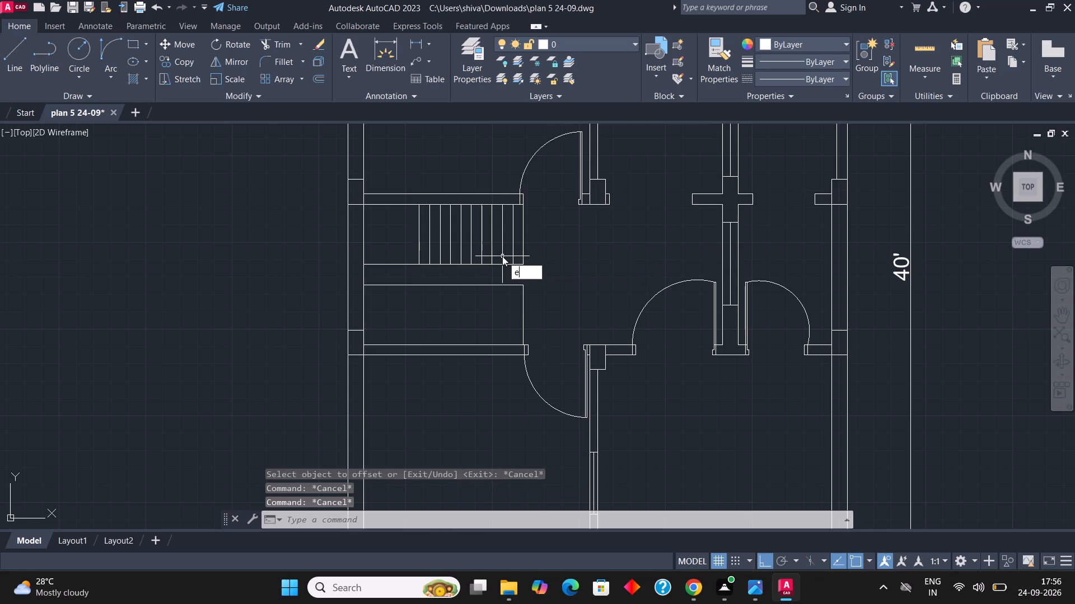
{"action": "key", "text": "x"}
{"action": "key", "text": "Return"}
{"action": "scroll", "coordinate": [514, 248], "scroll_direction": "up", "scroll_amount": 3}
{"action": "left_click_drag", "start_coordinate": [515, 256], "coordinate": [179, 243]}
{"action": "left_click_drag", "start_coordinate": [176, 244], "coordinate": [170, 245]}
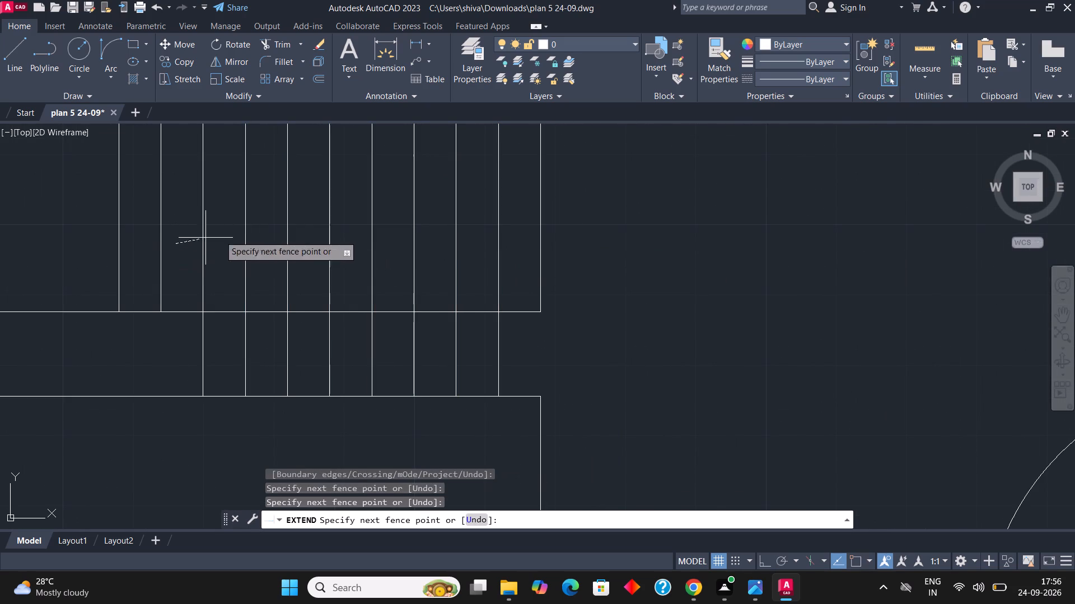
{"action": "left_click", "coordinate": [387, 236]}
{"action": "left_click", "coordinate": [504, 258]}
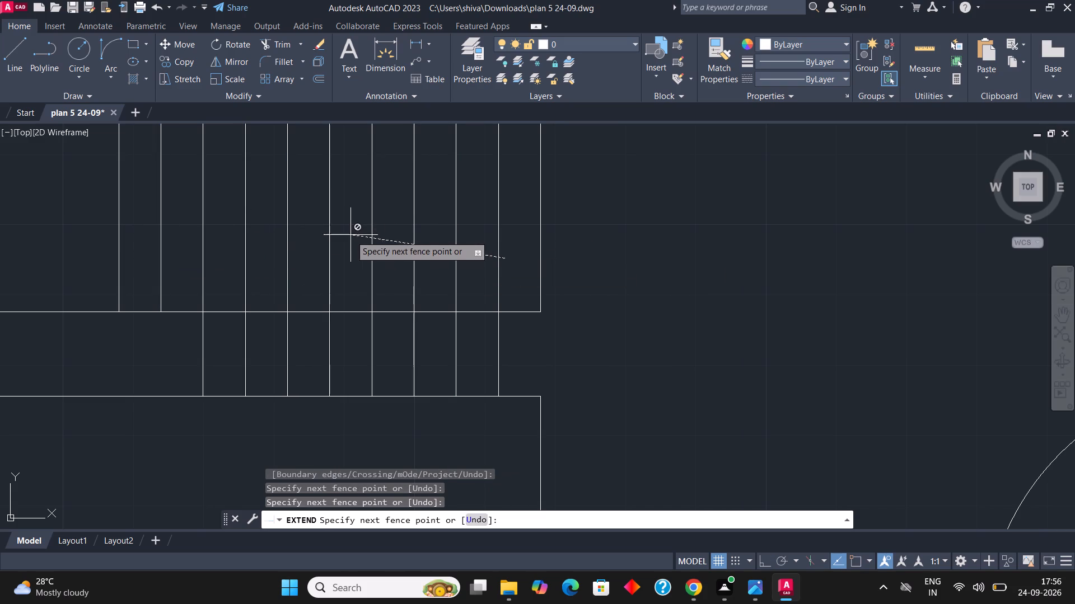
{"action": "key", "text": "Escape"}
{"action": "key", "text": "space"}
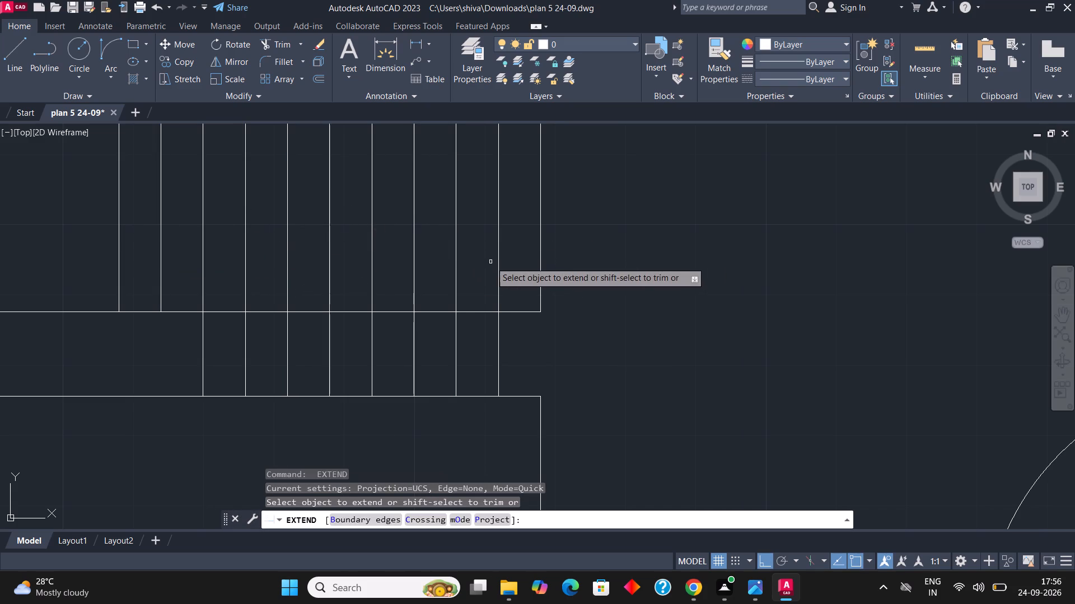
{"action": "left_click_drag", "start_coordinate": [523, 278], "coordinate": [121, 287]}
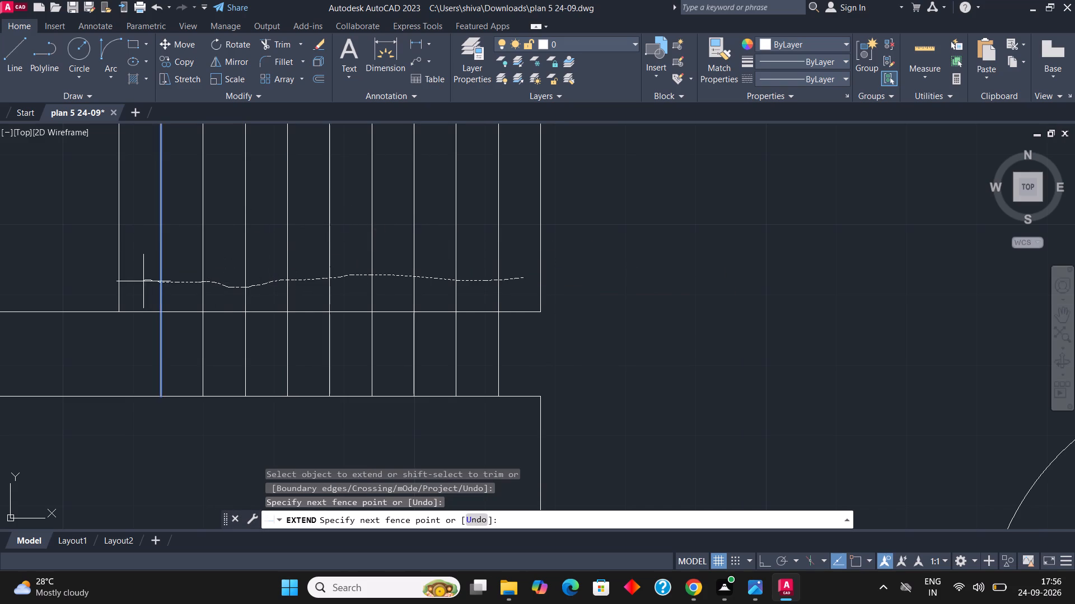
{"action": "left_click_drag", "start_coordinate": [121, 287], "coordinate": [100, 290]}
Extend the ten tread lines further south through the lower flight to the south partition.
{"action": "scroll", "coordinate": [350, 309], "scroll_direction": "down", "scroll_amount": 2}
{"action": "scroll", "coordinate": [438, 320], "scroll_direction": "up", "scroll_amount": 2}
{"action": "left_click_drag", "start_coordinate": [441, 320], "coordinate": [387, 320]}
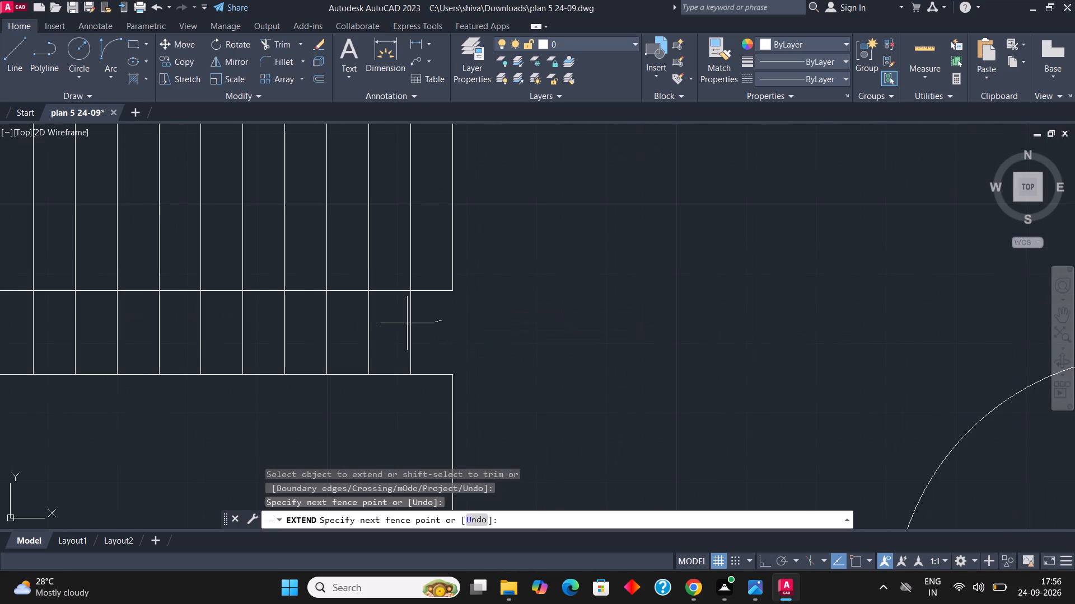
{"action": "left_click_drag", "start_coordinate": [387, 320], "coordinate": [24, 337]}
{"action": "scroll", "coordinate": [418, 274], "scroll_direction": "down", "scroll_amount": 2}
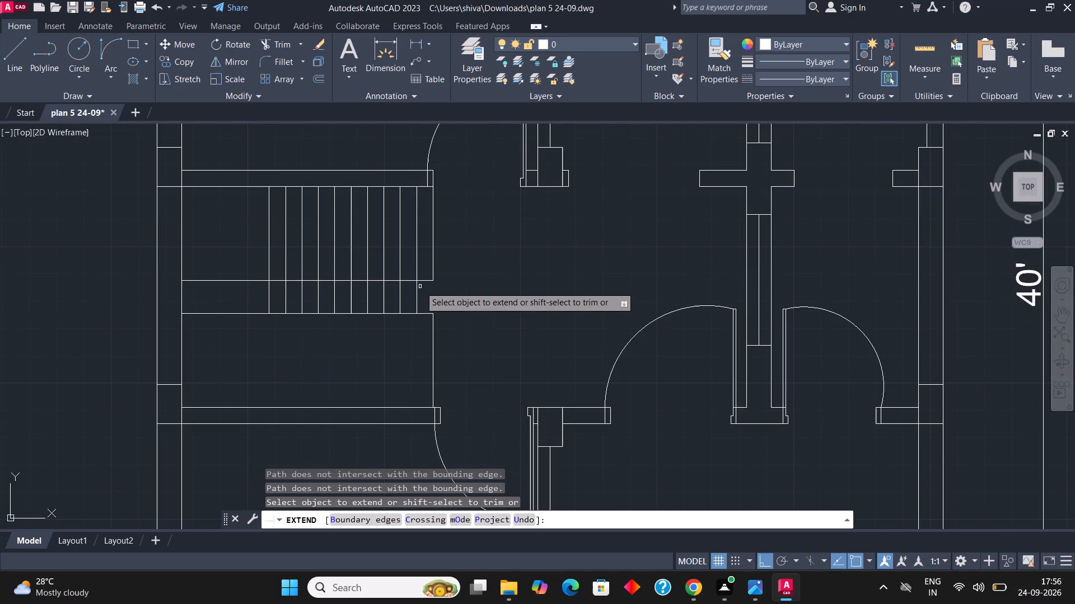
{"action": "left_click", "coordinate": [417, 296]}
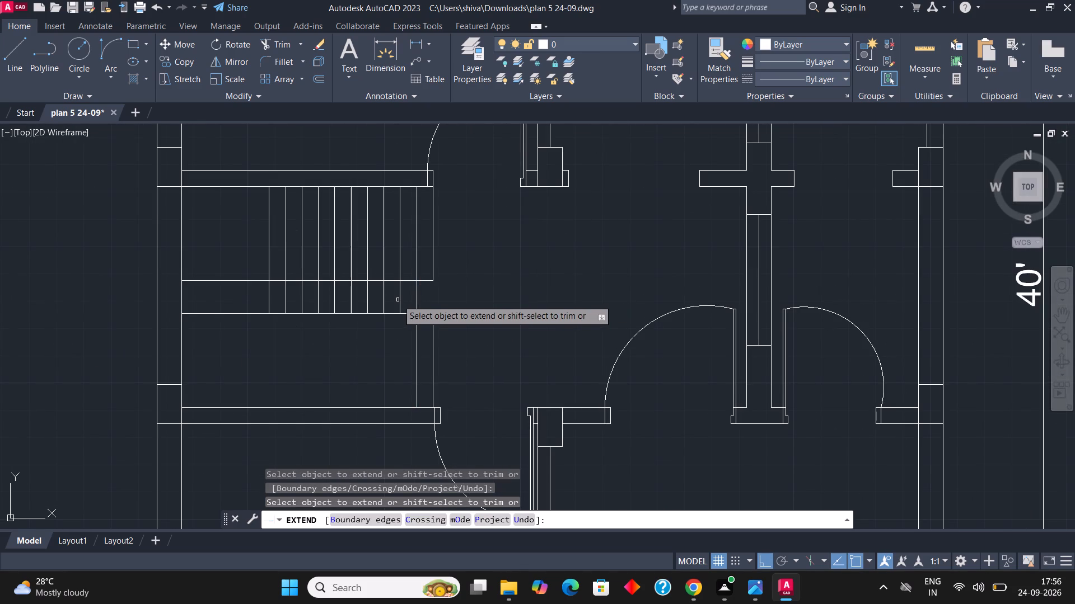
{"action": "left_click", "coordinate": [398, 299]}
{"action": "left_click_drag", "start_coordinate": [399, 299], "coordinate": [370, 300]}
{"action": "left_click_drag", "start_coordinate": [382, 299], "coordinate": [369, 299]}
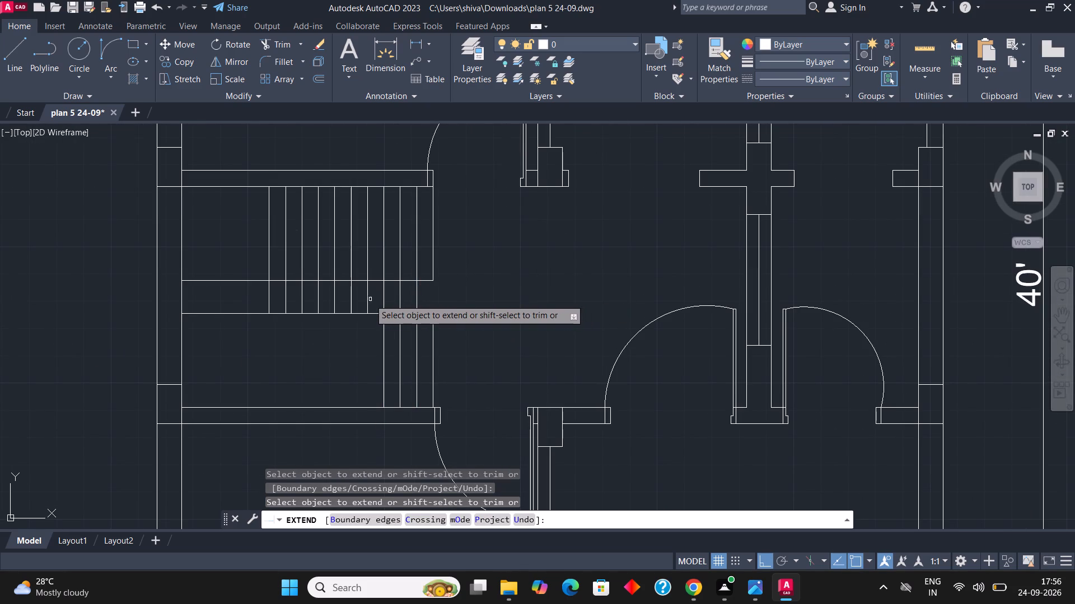
{"action": "left_click_drag", "start_coordinate": [369, 299], "coordinate": [296, 296]}
{"action": "scroll", "coordinate": [389, 301], "scroll_direction": "up", "scroll_amount": 1}
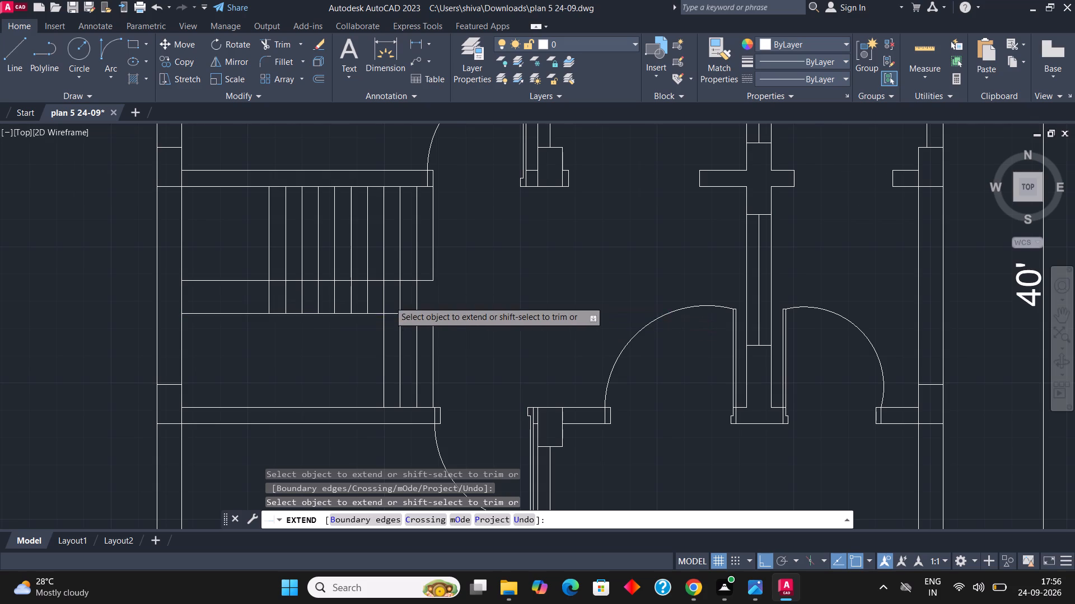
{"action": "left_click_drag", "start_coordinate": [389, 301], "coordinate": [177, 297]}
{"action": "scroll", "coordinate": [402, 269], "scroll_direction": "down", "scroll_amount": 1}
{"action": "scroll", "coordinate": [417, 276], "scroll_direction": "up", "scroll_amount": 1}
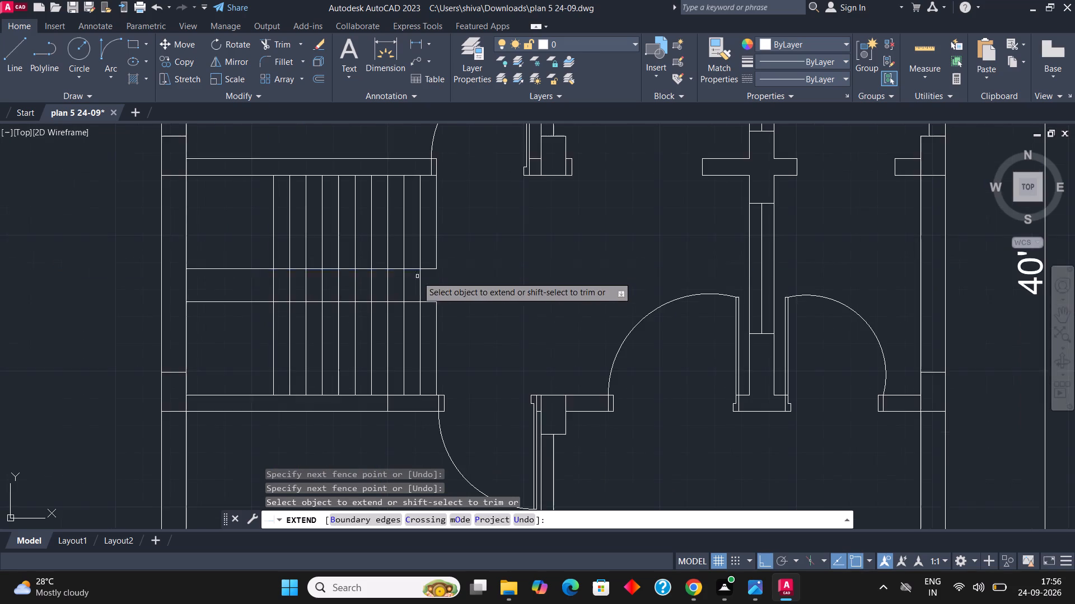
{"action": "key", "text": "Escape"}
{"action": "key", "text": "Escape"}
{"action": "key", "text": "Escape"}
Trim the tread line segments between the two horizontal middle lines to clear the strip separating the flights.
{"action": "type", "text": "tr"}
{"action": "key", "text": "Return"}
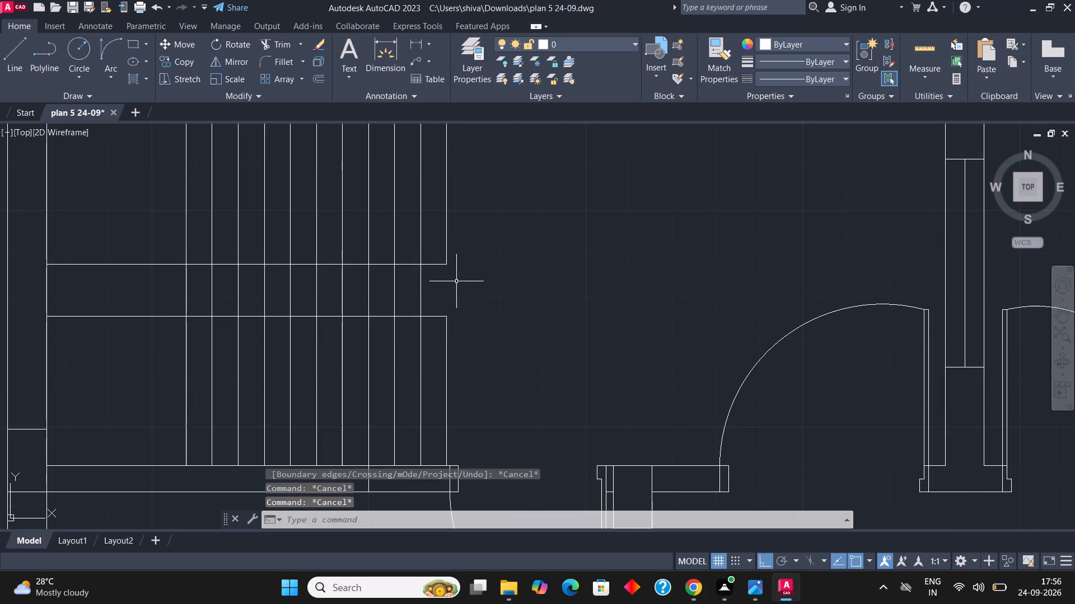
{"action": "left_click", "coordinate": [456, 281]}
{"action": "left_click", "coordinate": [159, 285]}
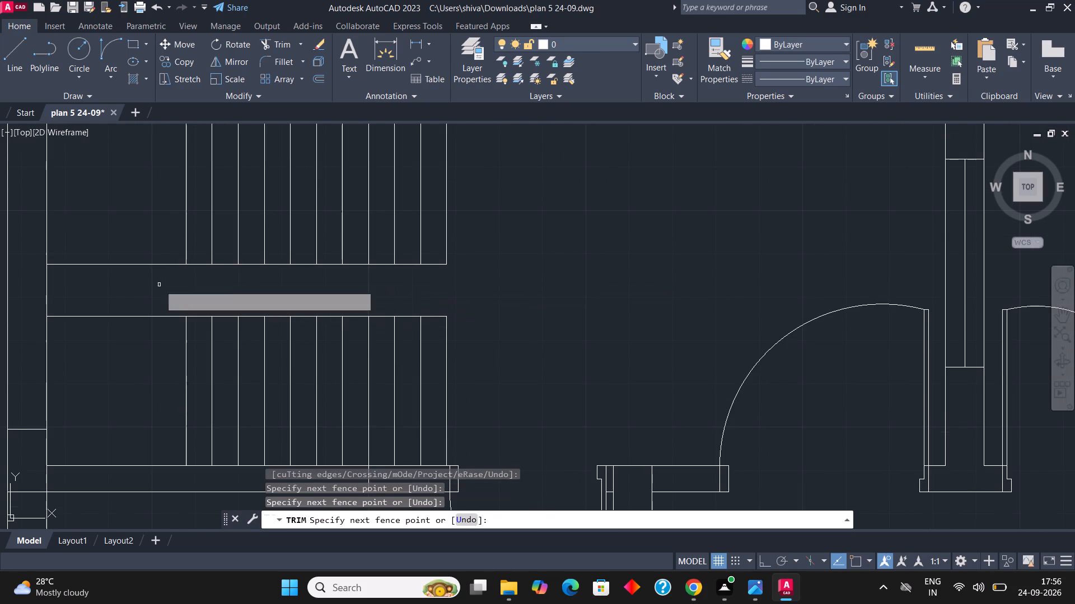
{"action": "scroll", "coordinate": [515, 264], "scroll_direction": "down", "scroll_amount": 1}
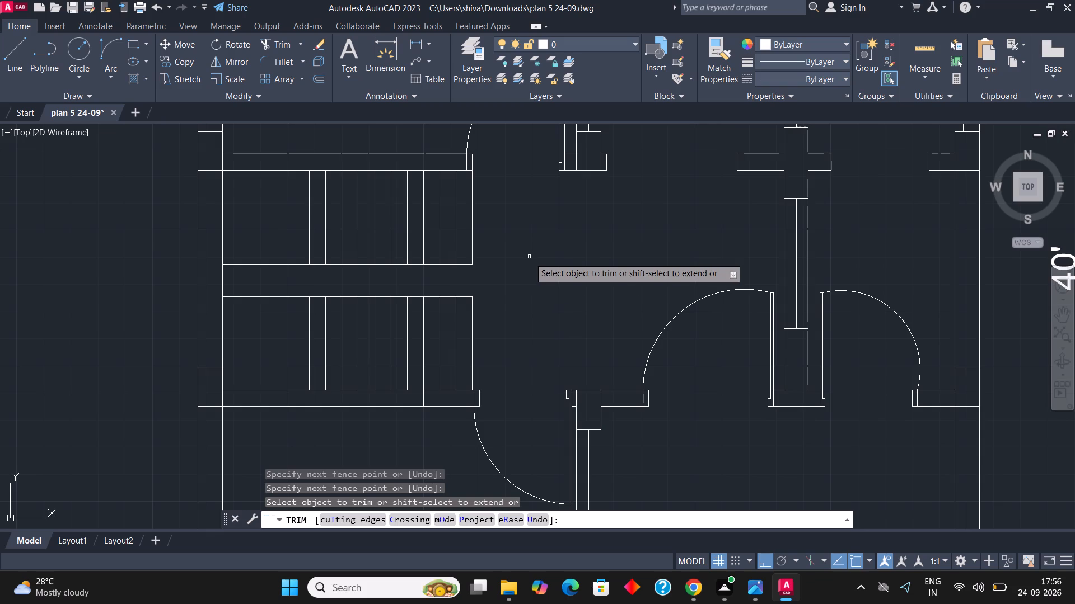
{"action": "scroll", "coordinate": [460, 332], "scroll_direction": "up", "scroll_amount": 1}
{"action": "key", "text": "Escape"}
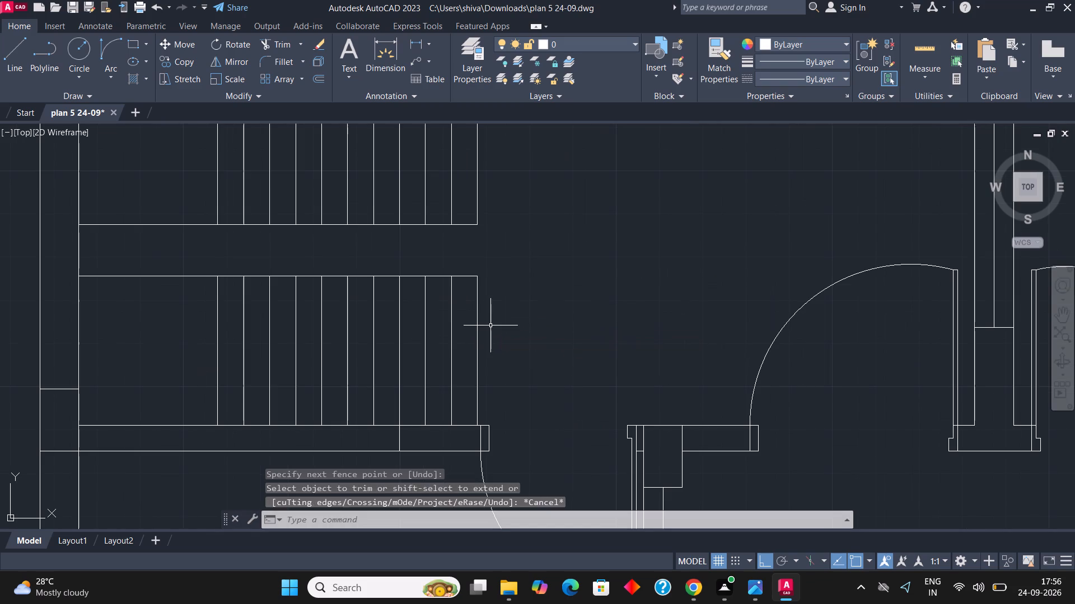
{"action": "key", "text": "Escape"}
{"action": "key", "text": "Escape"}
Trim the lower flight's east end back to its first tread line, and the tread overrun inside the south partition.
{"action": "type", "text": "tr"}
{"action": "key", "text": "Return"}
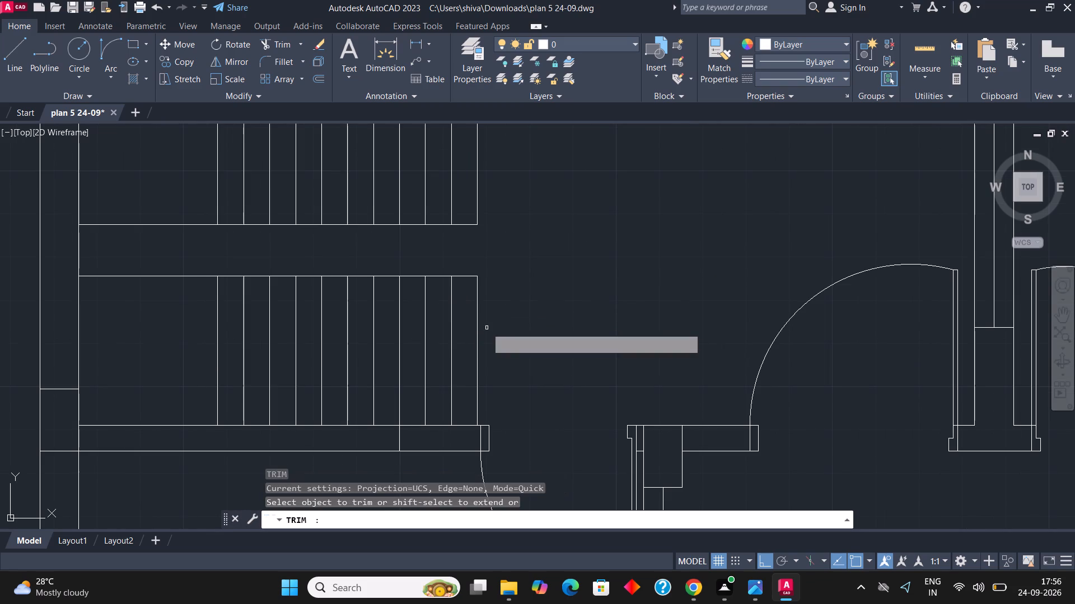
{"action": "left_click", "coordinate": [487, 328]}
{"action": "left_click", "coordinate": [456, 348]}
{"action": "left_click", "coordinate": [404, 442]}
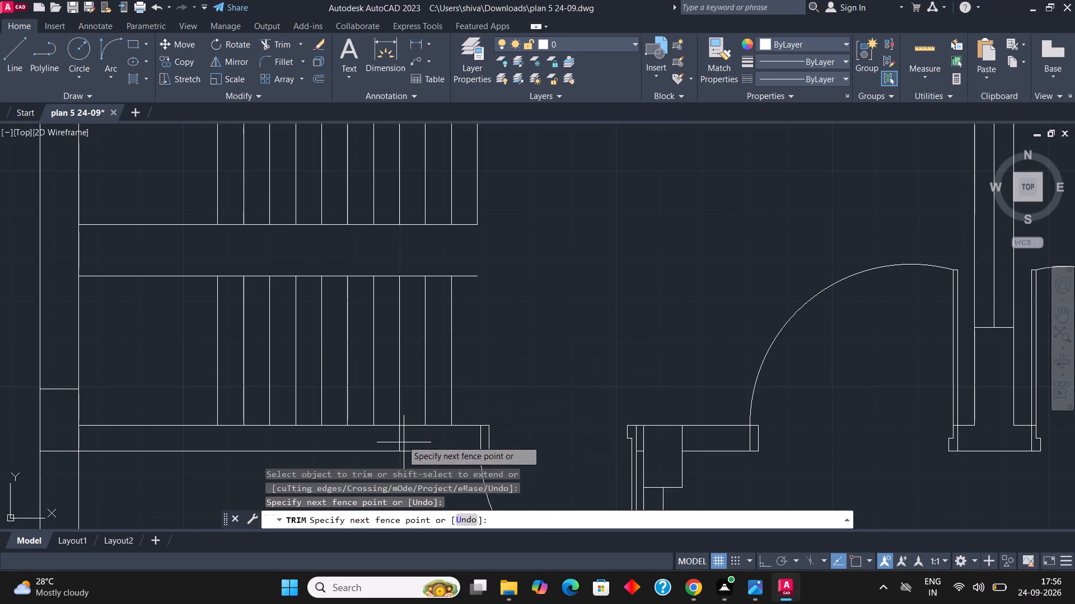
{"action": "left_click", "coordinate": [387, 429]}
{"action": "left_click", "coordinate": [466, 270]}
{"action": "left_click", "coordinate": [467, 294]}
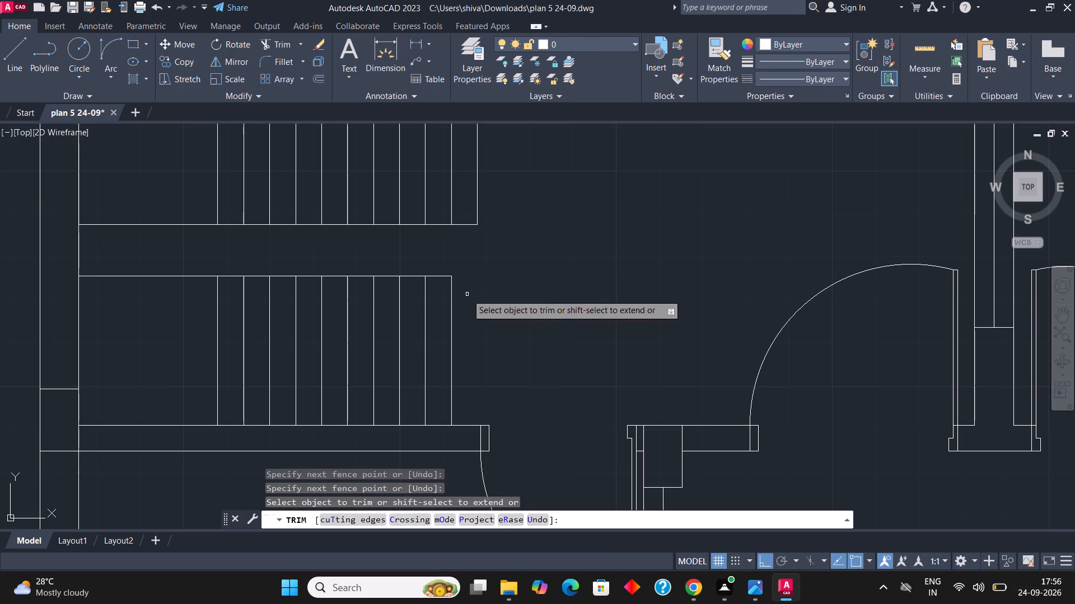
{"action": "key", "text": "Escape"}
{"action": "key", "text": "Escape"}
{"action": "key", "text": "Escape"}
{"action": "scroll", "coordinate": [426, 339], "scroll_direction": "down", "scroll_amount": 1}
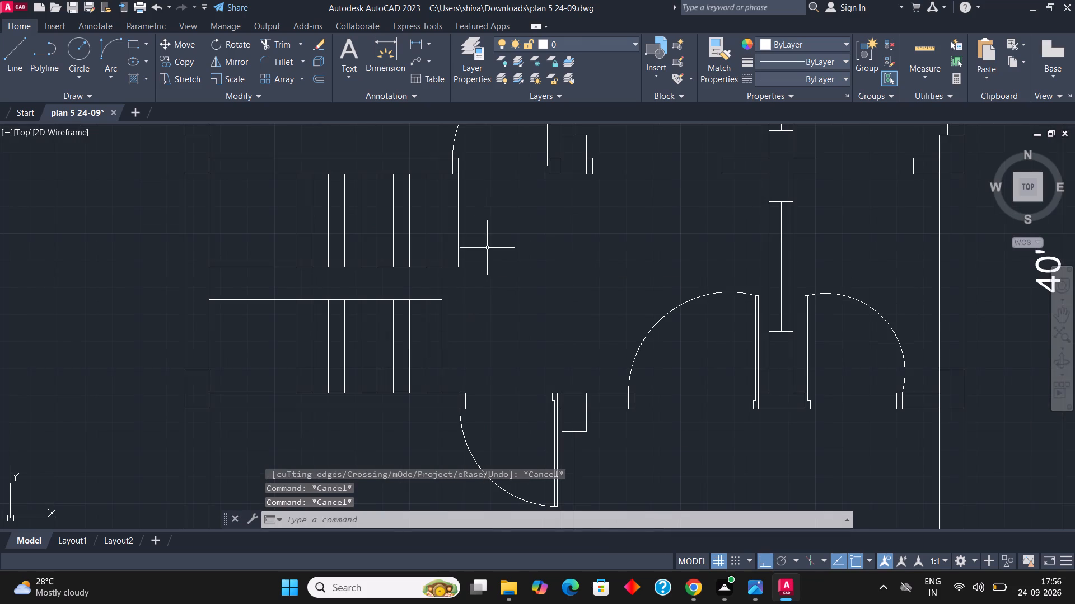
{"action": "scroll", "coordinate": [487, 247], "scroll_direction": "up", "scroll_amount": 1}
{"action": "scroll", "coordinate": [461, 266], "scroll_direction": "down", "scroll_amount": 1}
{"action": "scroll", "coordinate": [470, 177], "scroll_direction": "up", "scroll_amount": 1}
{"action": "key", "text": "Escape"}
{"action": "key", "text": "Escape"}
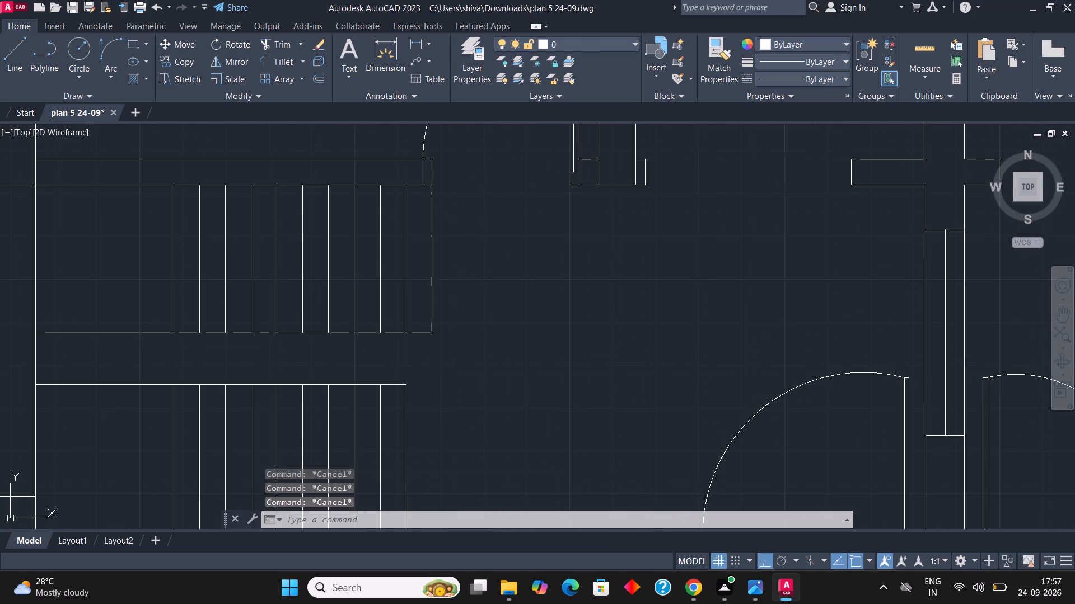
Draw the stair direction line from the upper flight's east edge midpoint about 5'-11" west, south to the lower flight, and about 3'-3" east.
{"action": "key", "text": "Escape"}
{"action": "key", "text": "l"}
{"action": "key", "text": "Return"}
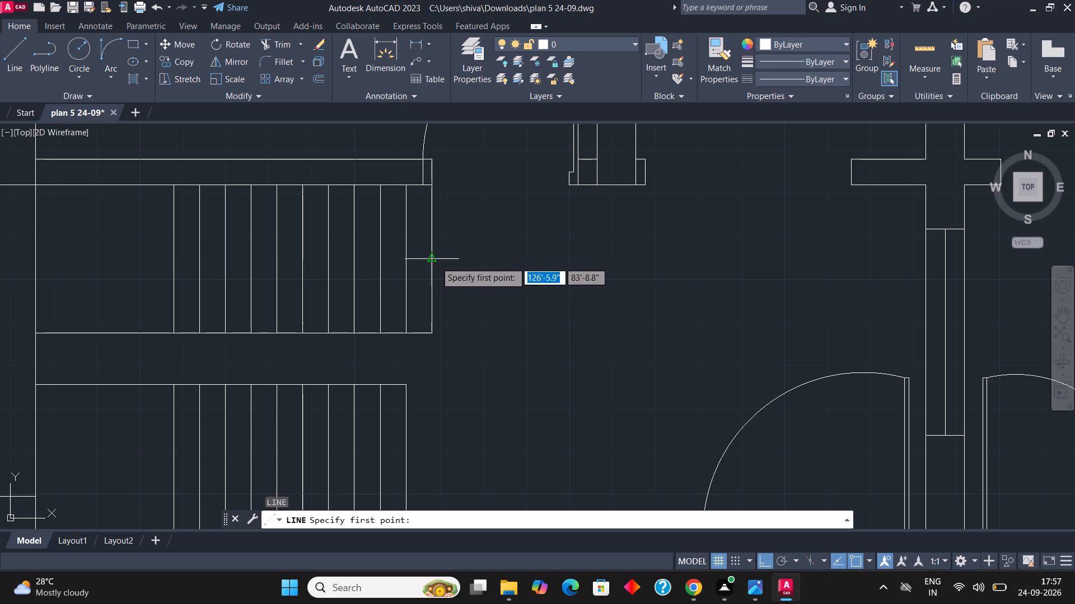
{"action": "left_click", "coordinate": [434, 261]}
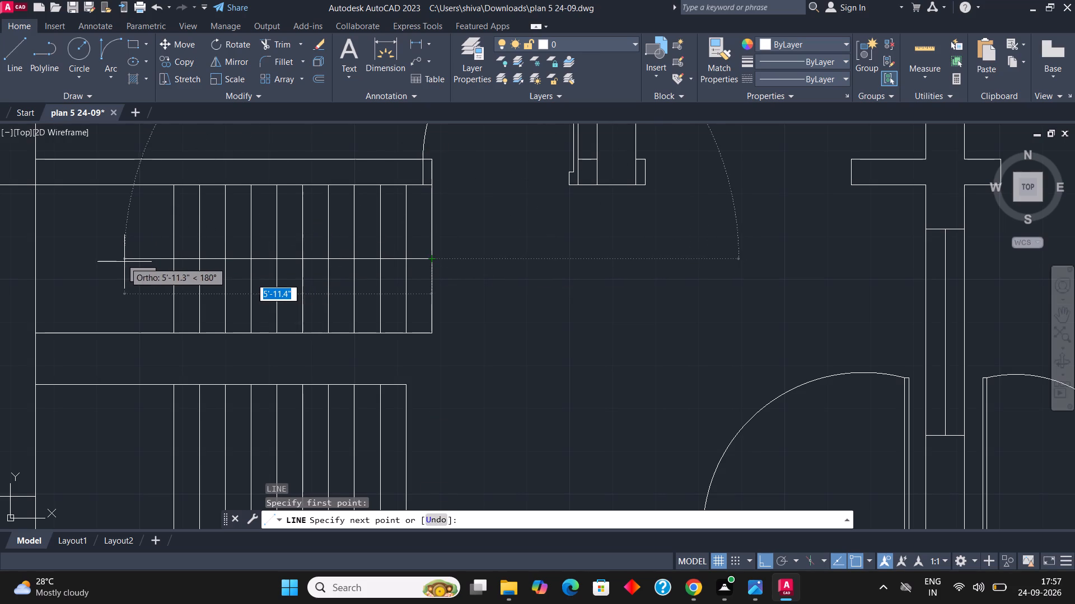
{"action": "left_click", "coordinate": [122, 262]}
{"action": "scroll", "coordinate": [121, 259], "scroll_direction": "down", "scroll_amount": 2}
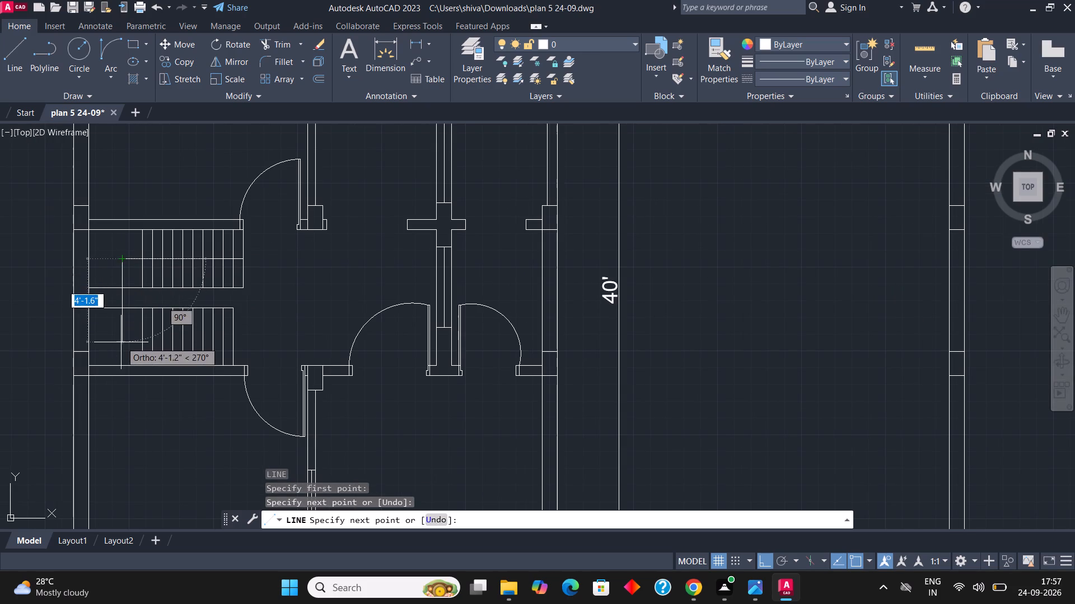
{"action": "scroll", "coordinate": [121, 343], "scroll_direction": "up", "scroll_amount": 1}
{"action": "left_click", "coordinate": [121, 345]}
{"action": "scroll", "coordinate": [239, 342], "scroll_direction": "up", "scroll_amount": 2}
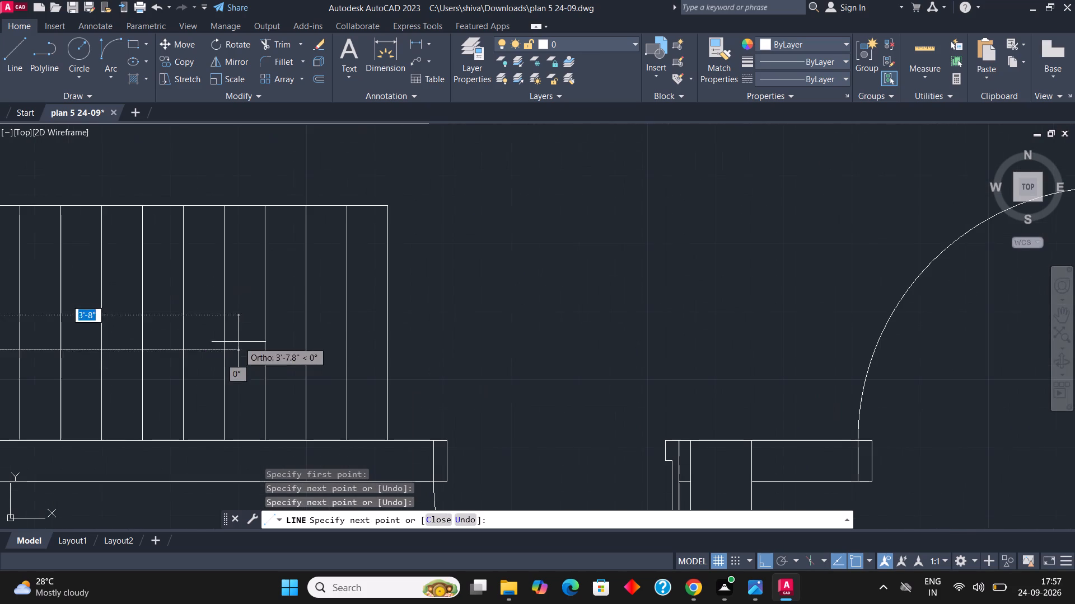
{"action": "left_click", "coordinate": [207, 350]}
{"action": "scroll", "coordinate": [219, 342], "scroll_direction": "down", "scroll_amount": 1}
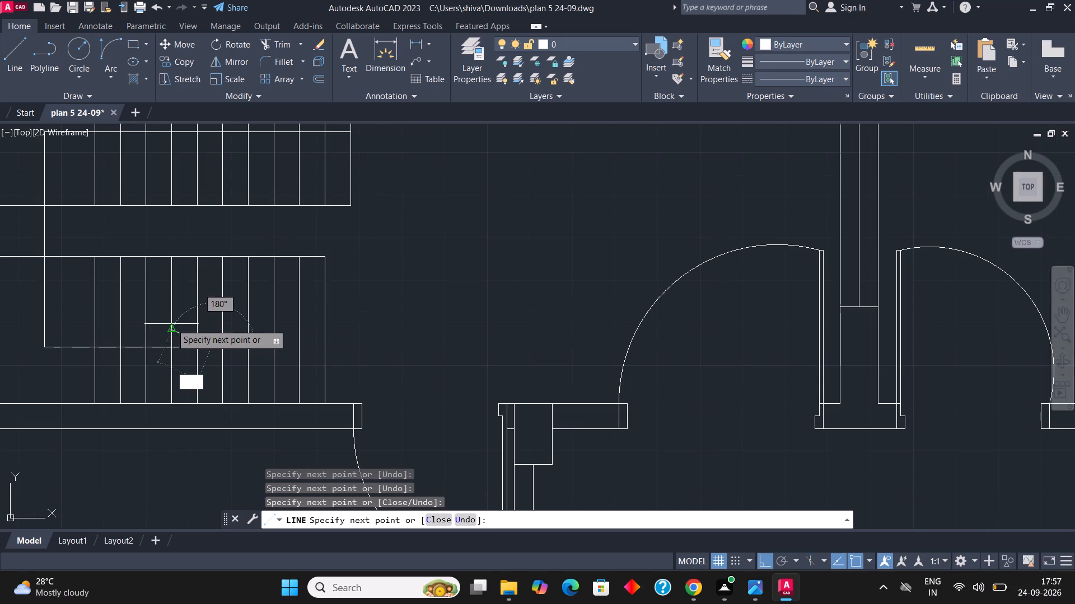
{"action": "scroll", "coordinate": [171, 323], "scroll_direction": "up", "scroll_amount": 1}
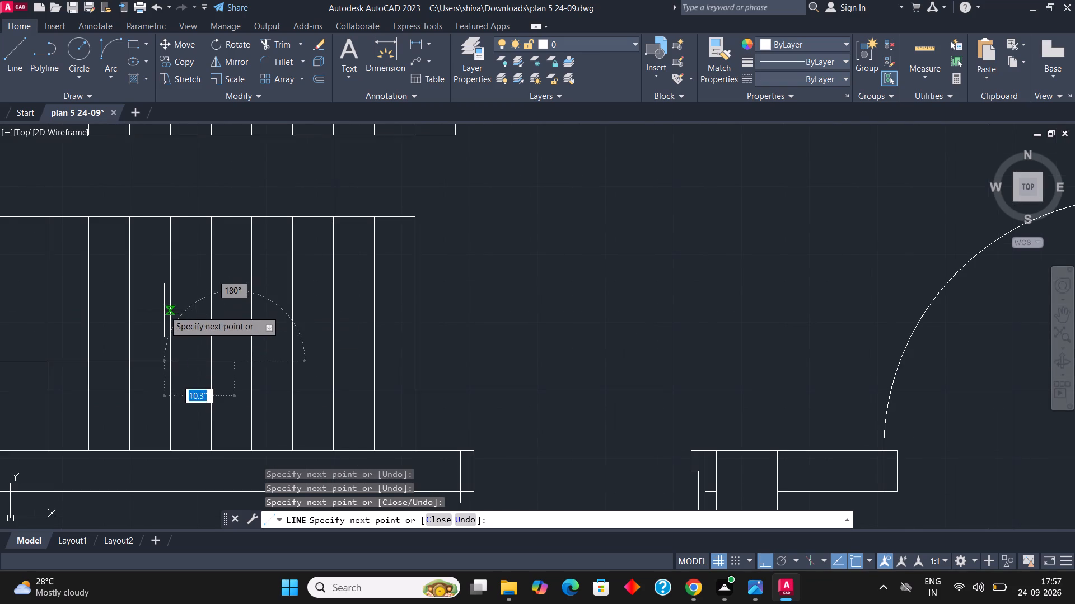
{"action": "scroll", "coordinate": [174, 332], "scroll_direction": "up", "scroll_amount": 2}
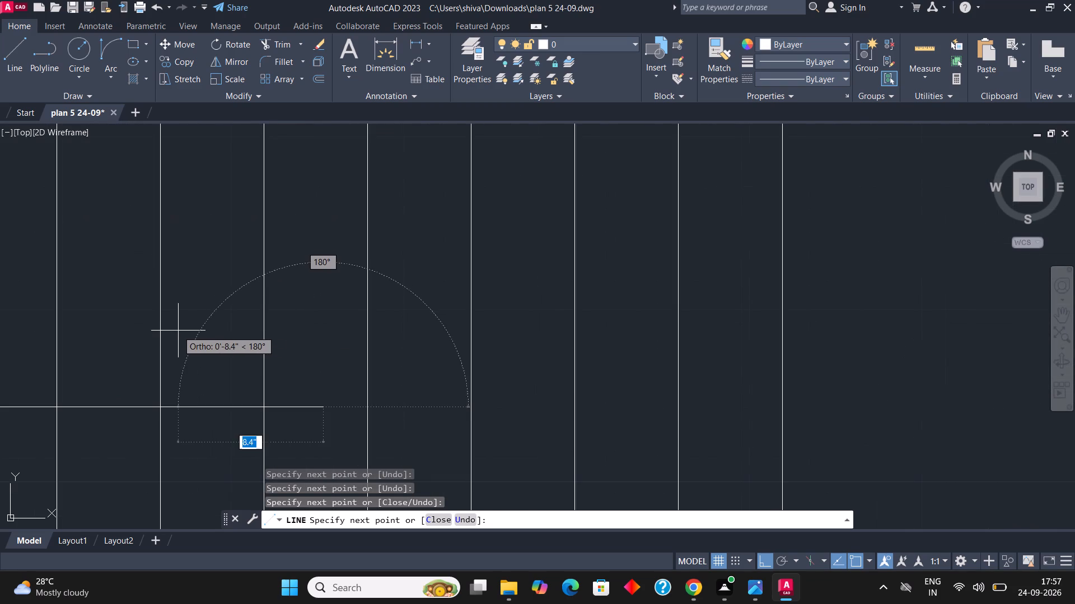
Draw the arrowhead's upper slanted line back northwest from the direction line's end in the lower flight, with ortho off.
{"action": "key", "text": "F8"}
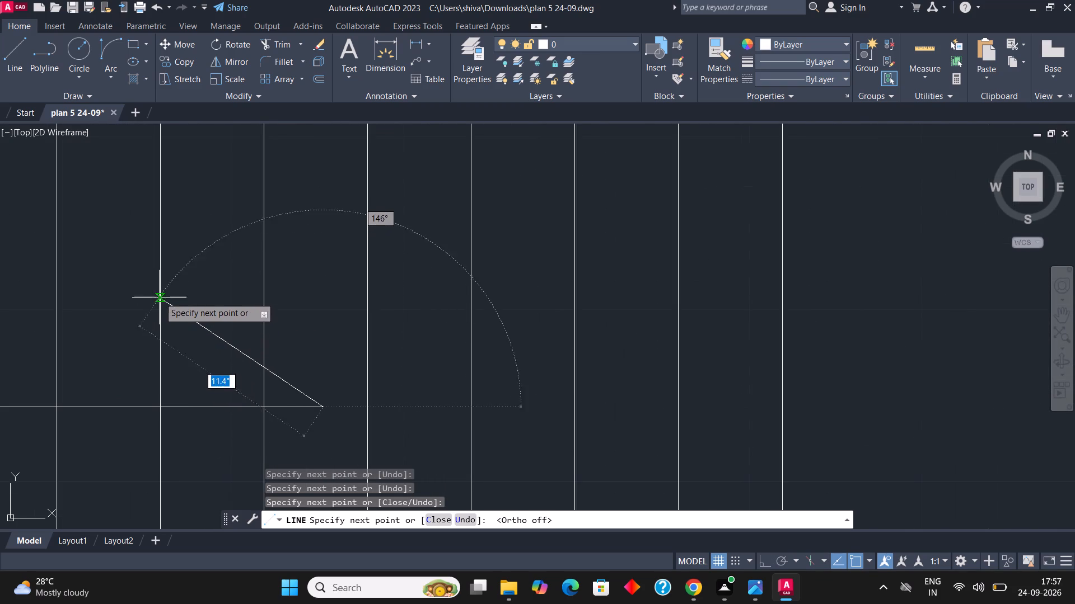
{"action": "left_click", "coordinate": [142, 273]}
{"action": "key", "text": "Escape"}
{"action": "scroll", "coordinate": [332, 281], "scroll_direction": "down", "scroll_amount": 2}
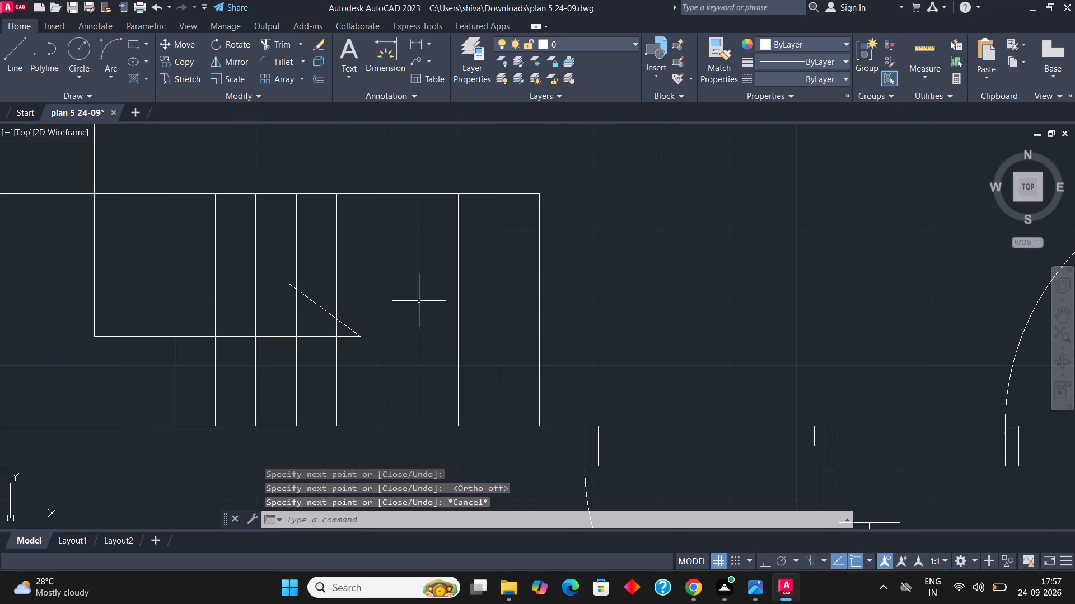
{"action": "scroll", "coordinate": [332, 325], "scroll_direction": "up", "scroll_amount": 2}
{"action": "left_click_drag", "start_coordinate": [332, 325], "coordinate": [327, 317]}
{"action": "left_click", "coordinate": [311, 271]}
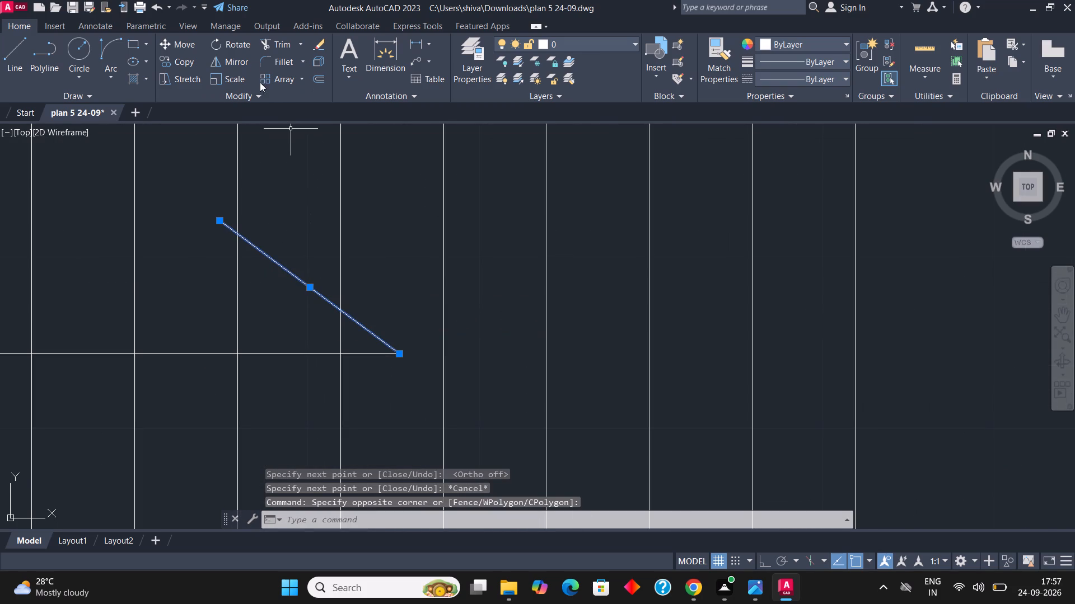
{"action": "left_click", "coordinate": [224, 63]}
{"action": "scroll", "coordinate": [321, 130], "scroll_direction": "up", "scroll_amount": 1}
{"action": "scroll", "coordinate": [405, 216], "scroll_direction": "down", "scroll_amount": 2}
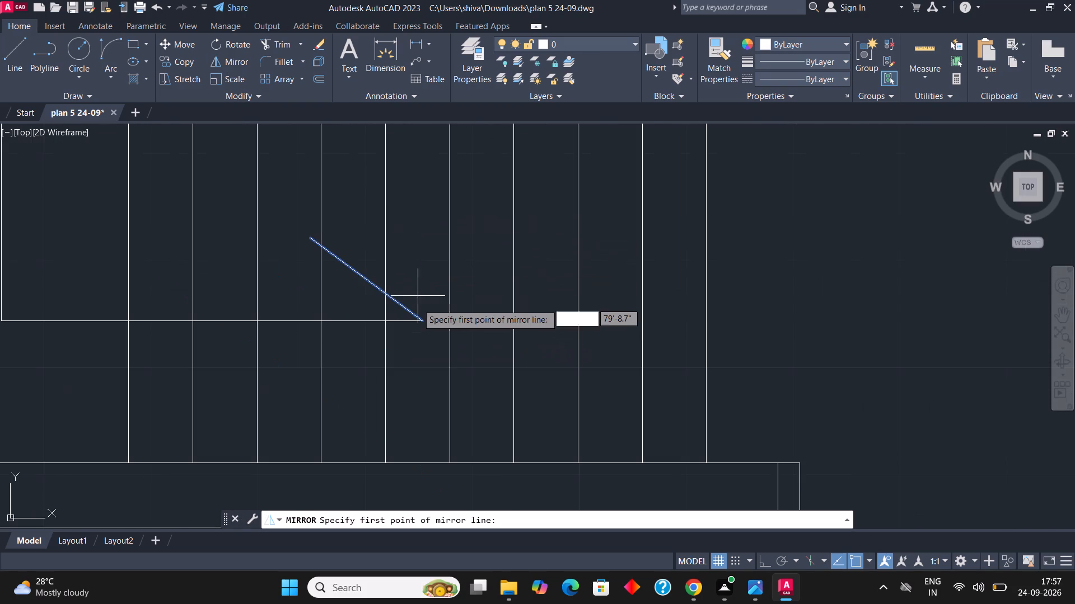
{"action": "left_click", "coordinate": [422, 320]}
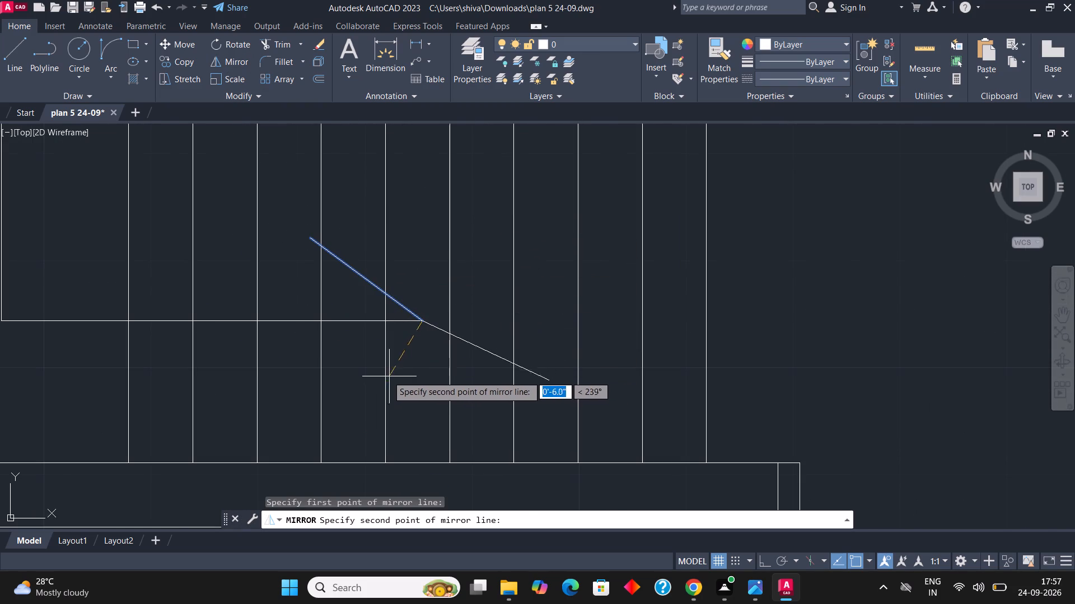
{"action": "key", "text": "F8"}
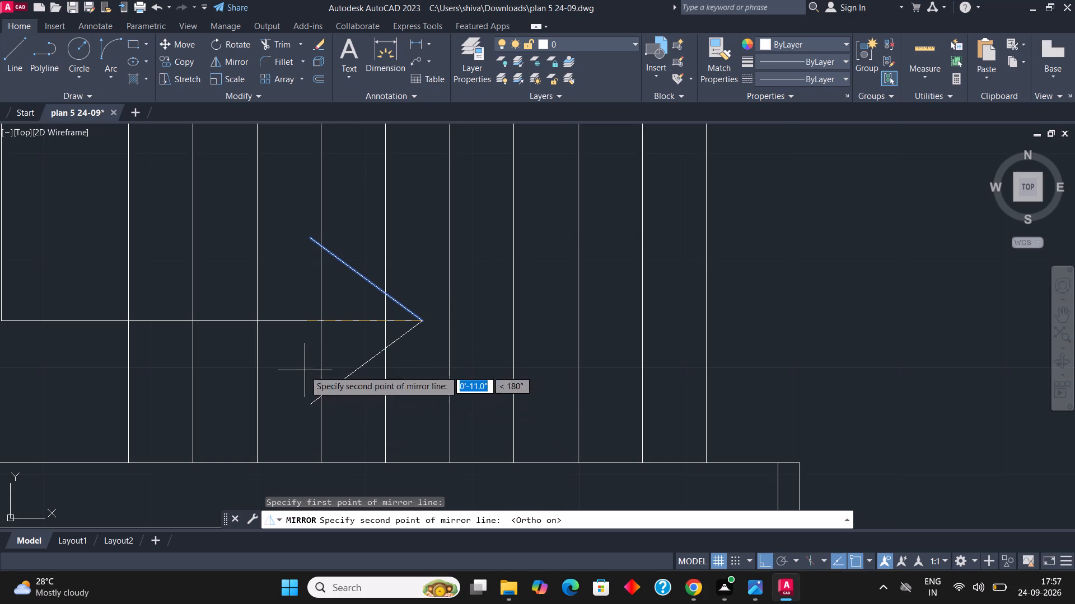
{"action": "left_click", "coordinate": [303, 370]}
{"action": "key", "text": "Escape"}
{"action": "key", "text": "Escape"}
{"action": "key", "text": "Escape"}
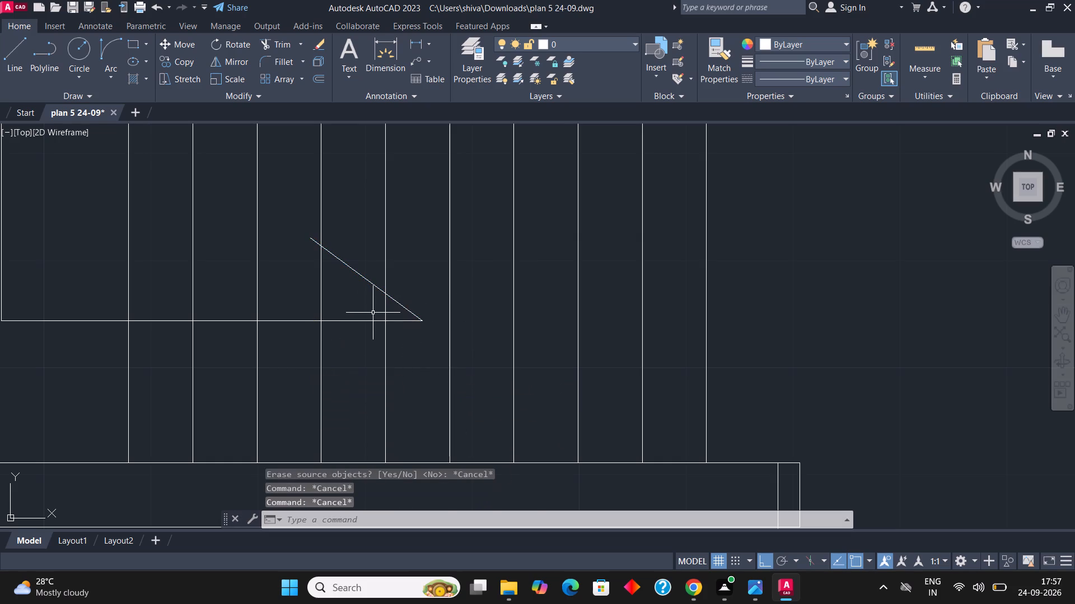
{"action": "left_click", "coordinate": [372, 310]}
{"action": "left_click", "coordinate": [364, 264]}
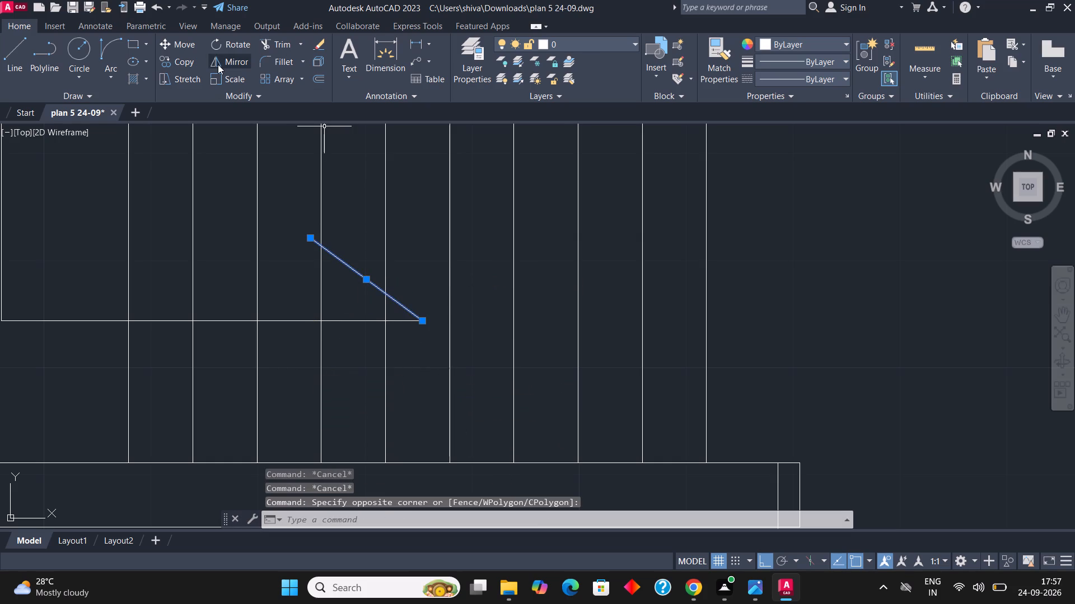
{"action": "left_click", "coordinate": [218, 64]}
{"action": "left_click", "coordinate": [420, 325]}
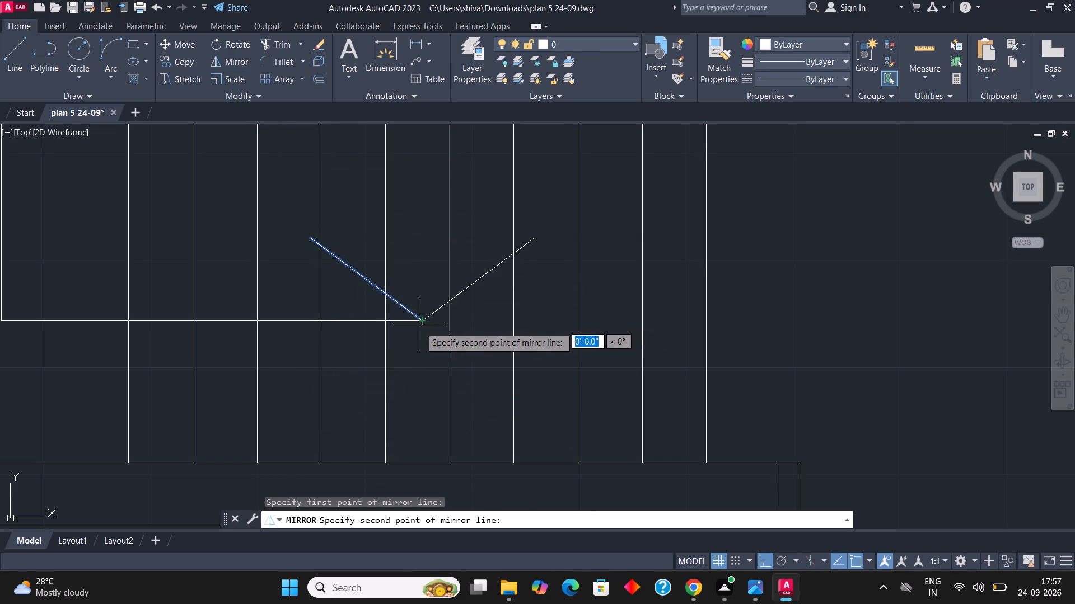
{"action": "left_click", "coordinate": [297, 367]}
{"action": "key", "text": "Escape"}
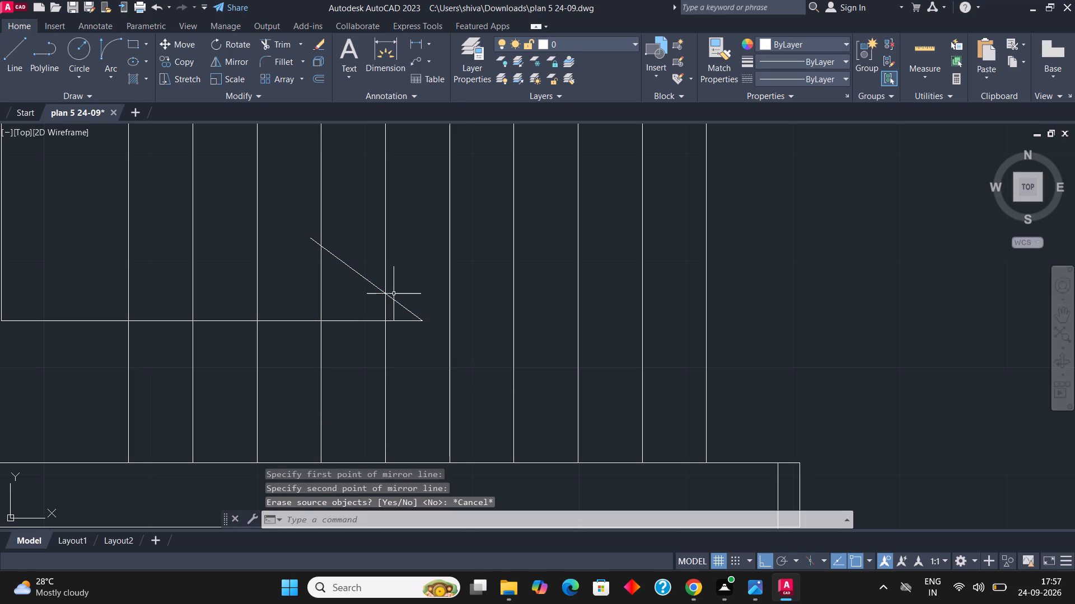
Mirror the slanted arrowhead line about the horizontal direction line from the arrow tip, keeping the source line.
{"action": "left_click", "coordinate": [353, 298]}
{"action": "left_click", "coordinate": [342, 246]}
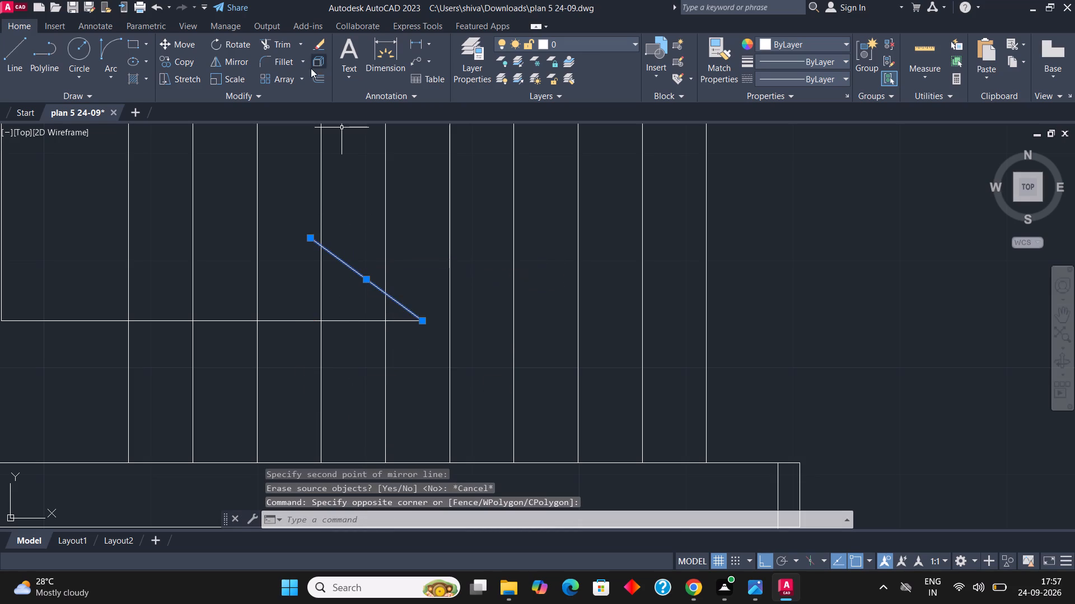
{"action": "left_click", "coordinate": [231, 59]}
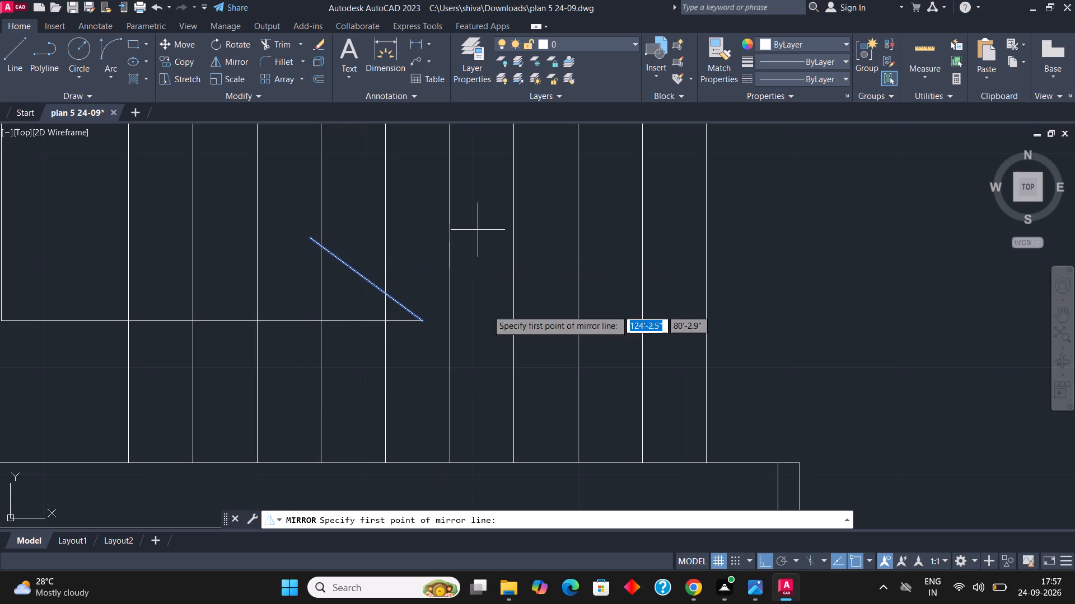
{"action": "left_click", "coordinate": [424, 323]}
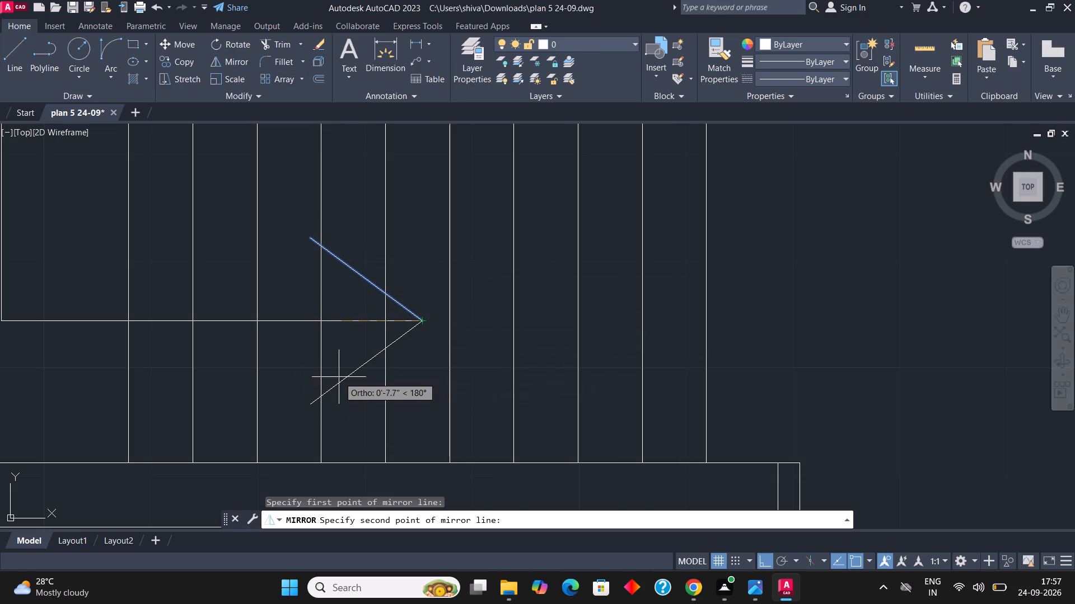
{"action": "left_click", "coordinate": [310, 372]}
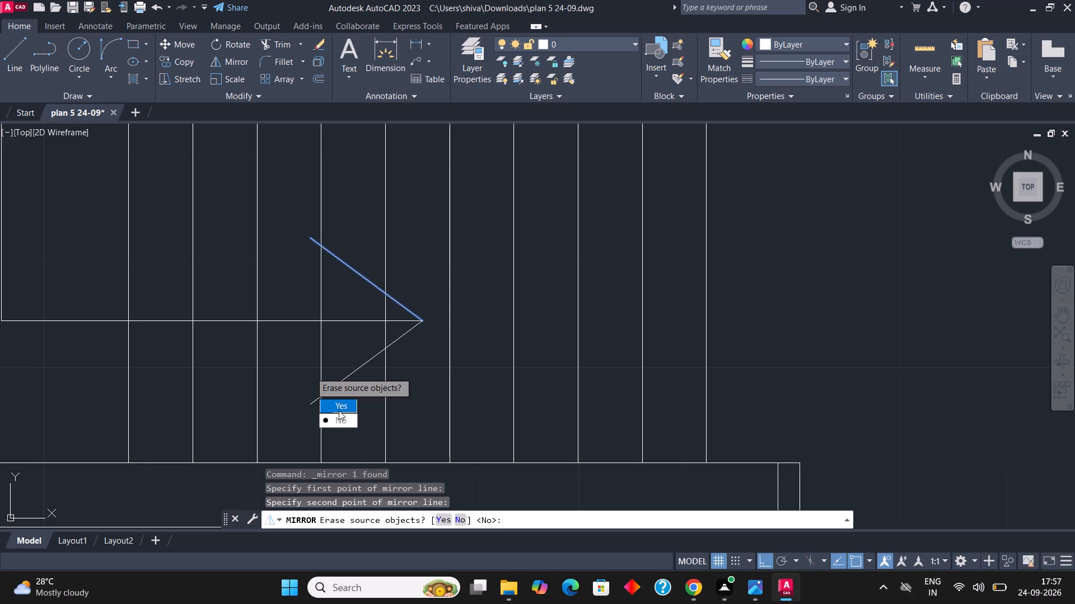
{"action": "left_click_drag", "start_coordinate": [339, 418], "coordinate": [310, 372]}
{"action": "scroll", "coordinate": [389, 324], "scroll_direction": "down", "scroll_amount": 3}
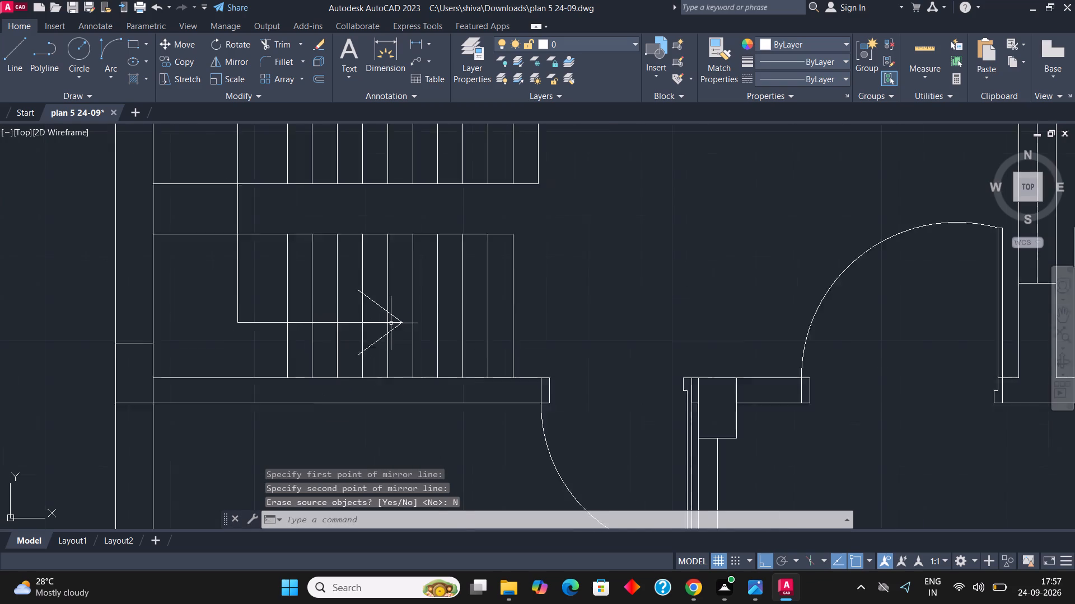
{"action": "key", "text": "Escape"}
{"action": "key", "text": "Escape"}
{"action": "key", "text": "Escape"}
Trim the two tread lines inside the arrowhead, both above and below the direction line.
{"action": "type", "text": "tr"}
{"action": "key", "text": "Return"}
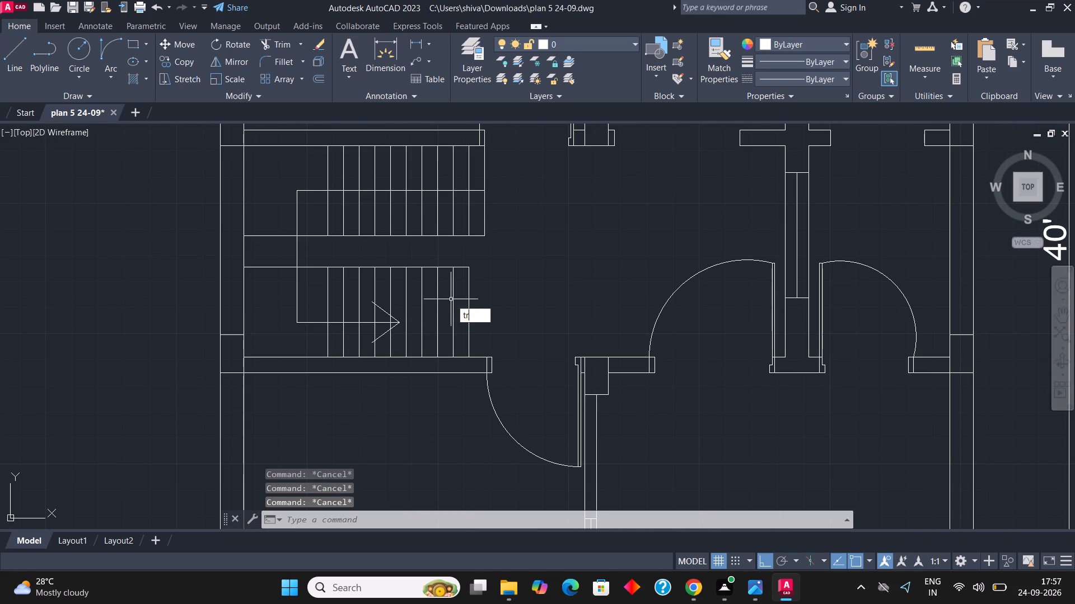
{"action": "scroll", "coordinate": [400, 318], "scroll_direction": "up", "scroll_amount": 5}
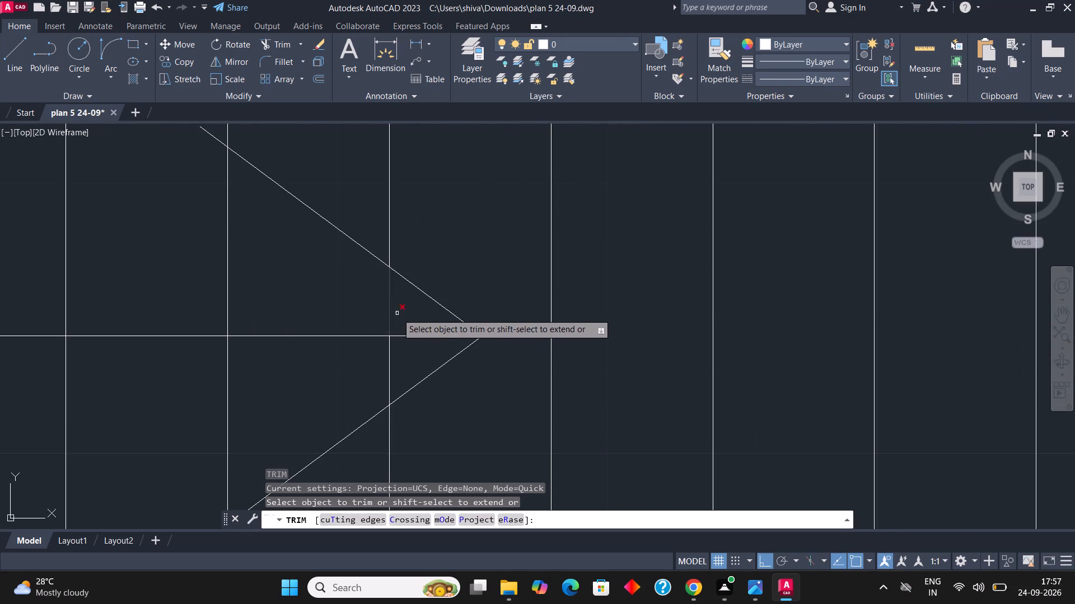
{"action": "left_click", "coordinate": [397, 313]}
{"action": "left_click", "coordinate": [221, 275]}
{"action": "left_click", "coordinate": [399, 362]}
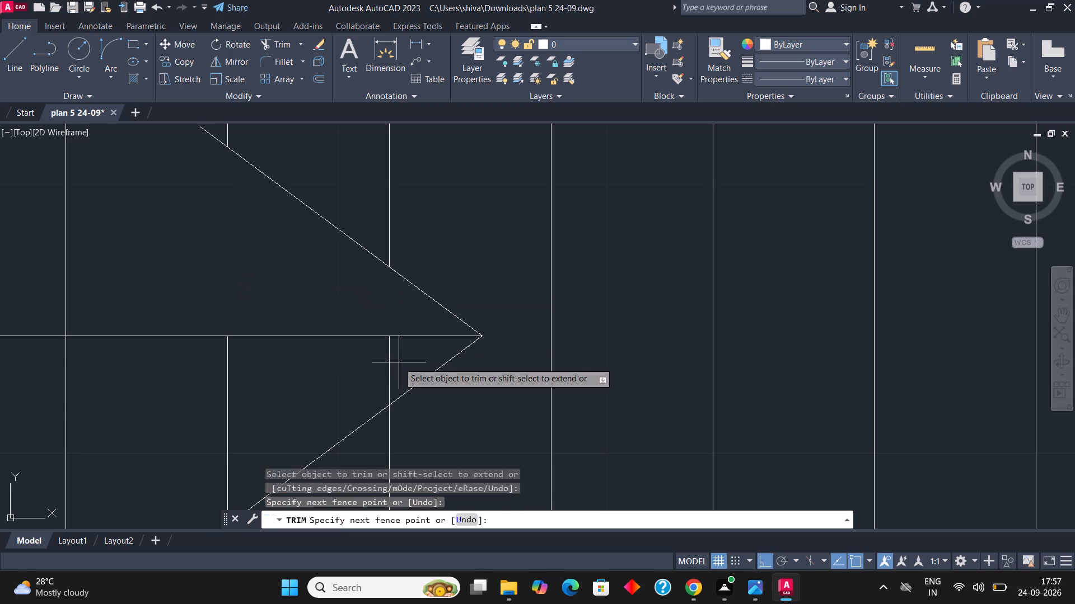
{"action": "left_click", "coordinate": [222, 402]}
{"action": "scroll", "coordinate": [460, 284], "scroll_direction": "down", "scroll_amount": 1}
{"action": "scroll", "coordinate": [396, 305], "scroll_direction": "down", "scroll_amount": 1}
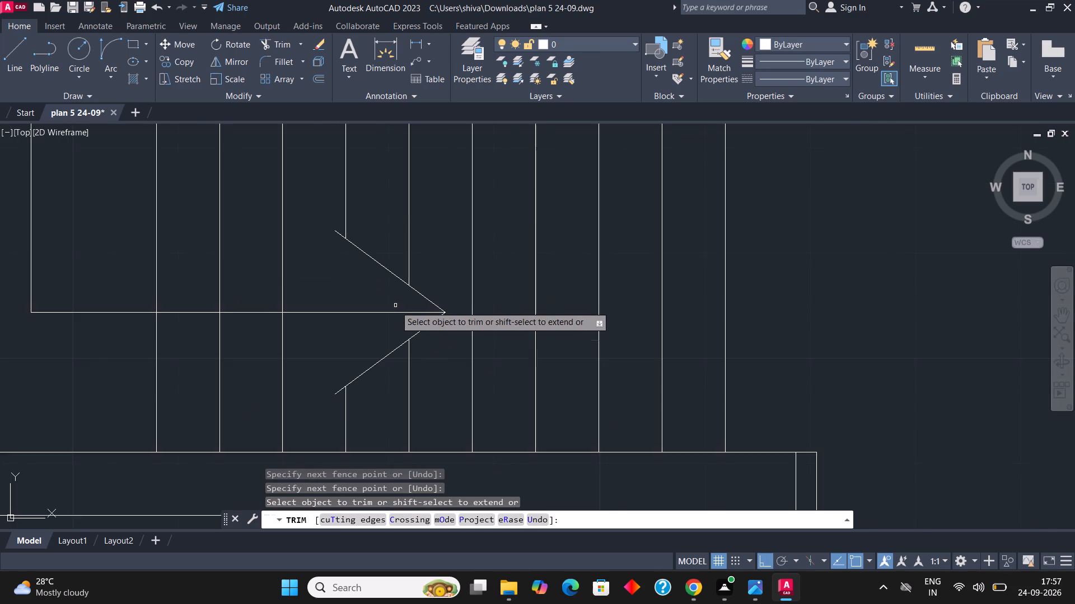
{"action": "scroll", "coordinate": [389, 316], "scroll_direction": "down", "scroll_amount": 1}
{"action": "key", "text": "Escape"}
{"action": "key", "text": "Escape"}
{"action": "key", "text": "Escape"}
Examine the completed staircase and the surrounding rooms of the 24' by 40' floor plan.
{"action": "scroll", "coordinate": [393, 358], "scroll_direction": "down", "scroll_amount": 3}
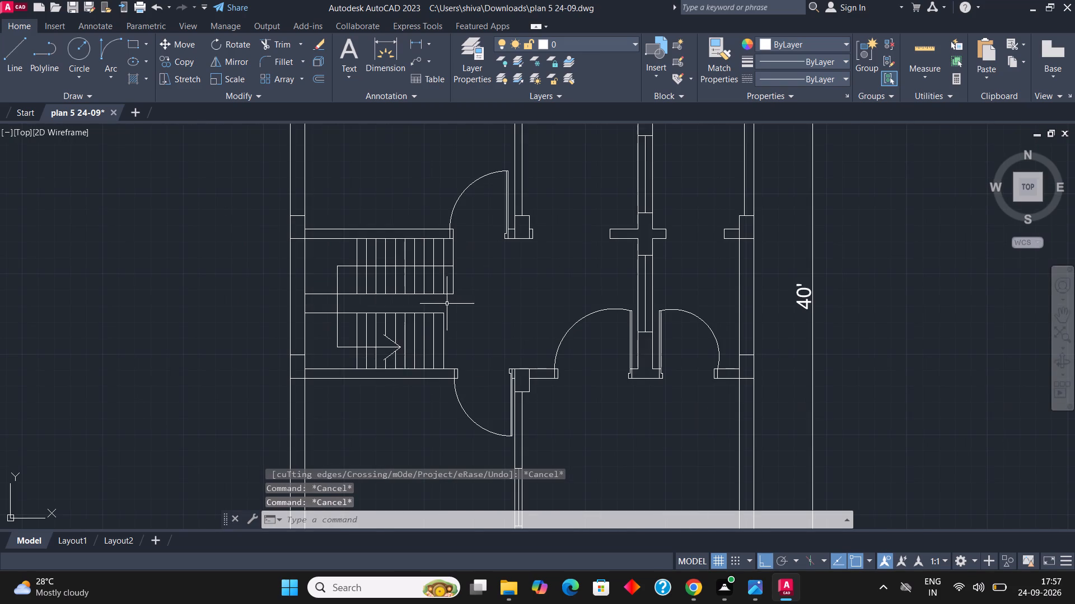
{"action": "scroll", "coordinate": [455, 291], "scroll_direction": "up", "scroll_amount": 2}
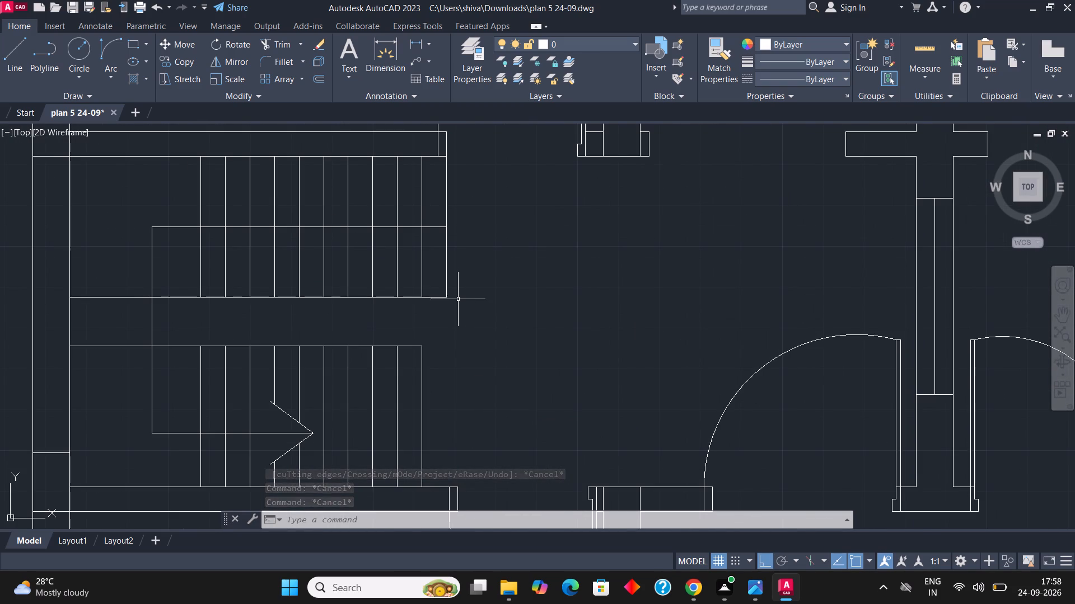
{"action": "scroll", "coordinate": [460, 298], "scroll_direction": "down", "scroll_amount": 4}
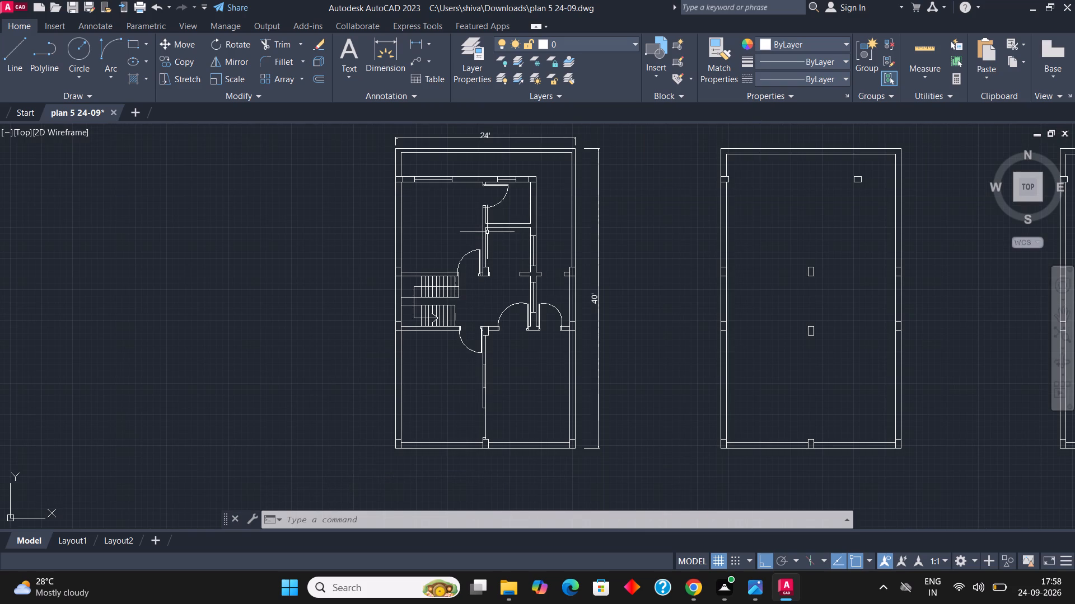
{"action": "scroll", "coordinate": [488, 232], "scroll_direction": "up", "scroll_amount": 1}
{"action": "scroll", "coordinate": [348, 286], "scroll_direction": "down", "scroll_amount": 1}
{"action": "scroll", "coordinate": [524, 204], "scroll_direction": "up", "scroll_amount": 1}
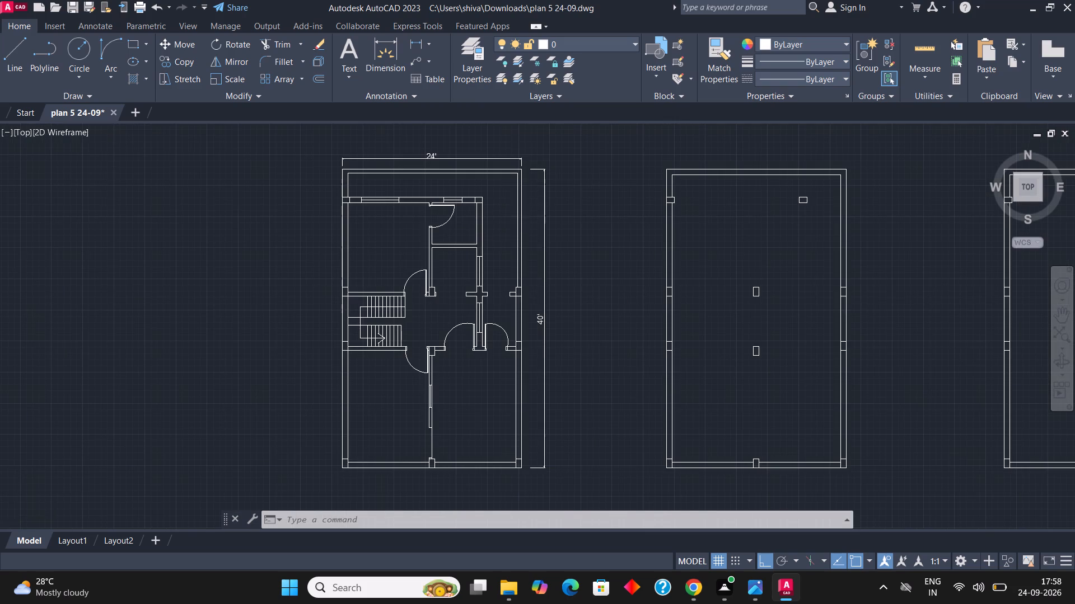
{"action": "scroll", "coordinate": [419, 279], "scroll_direction": "down", "scroll_amount": 1}
{"action": "scroll", "coordinate": [568, 210], "scroll_direction": "up", "scroll_amount": 1}
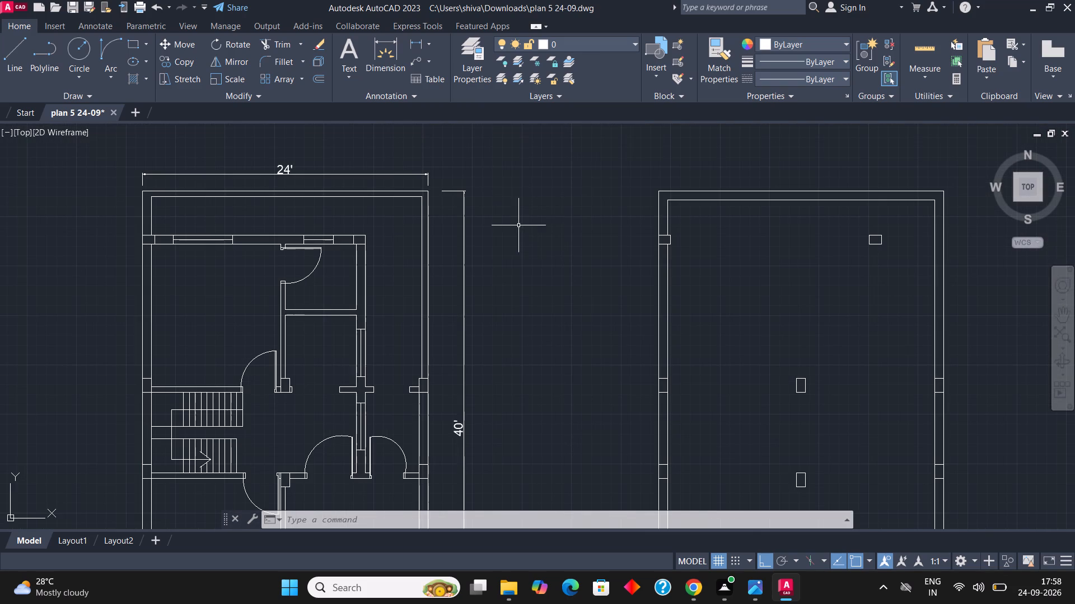
{"action": "scroll", "coordinate": [518, 225], "scroll_direction": "down", "scroll_amount": 1}
{"action": "scroll", "coordinate": [297, 376], "scroll_direction": "up", "scroll_amount": 2}
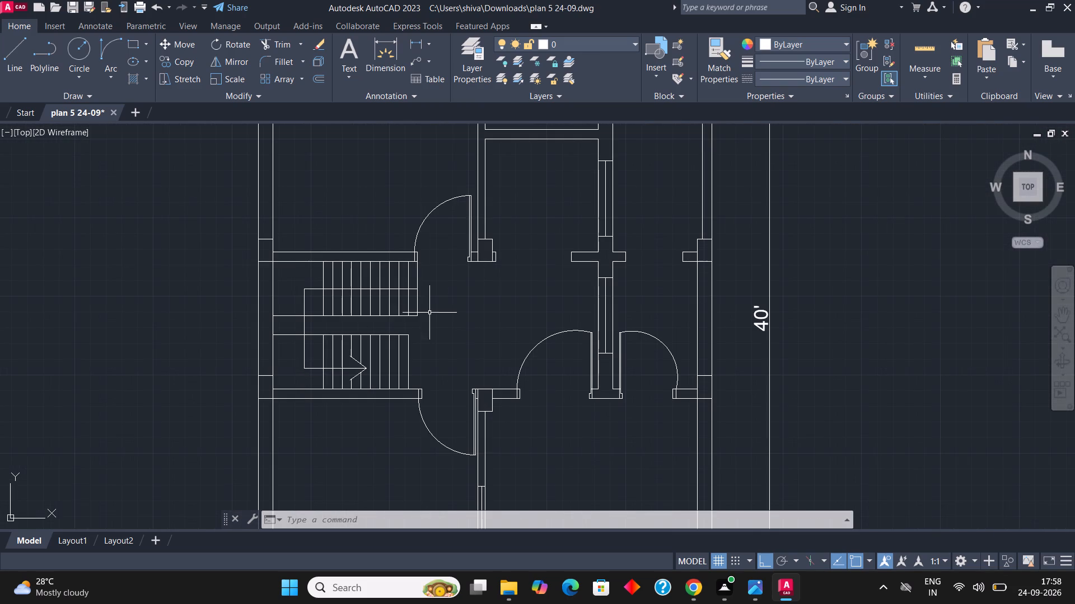
{"action": "scroll", "coordinate": [381, 368], "scroll_direction": "up", "scroll_amount": 1}
{"action": "scroll", "coordinate": [397, 369], "scroll_direction": "down", "scroll_amount": 1}
{"action": "scroll", "coordinate": [459, 234], "scroll_direction": "up", "scroll_amount": 1}
{"action": "scroll", "coordinate": [451, 252], "scroll_direction": "down", "scroll_amount": 2}
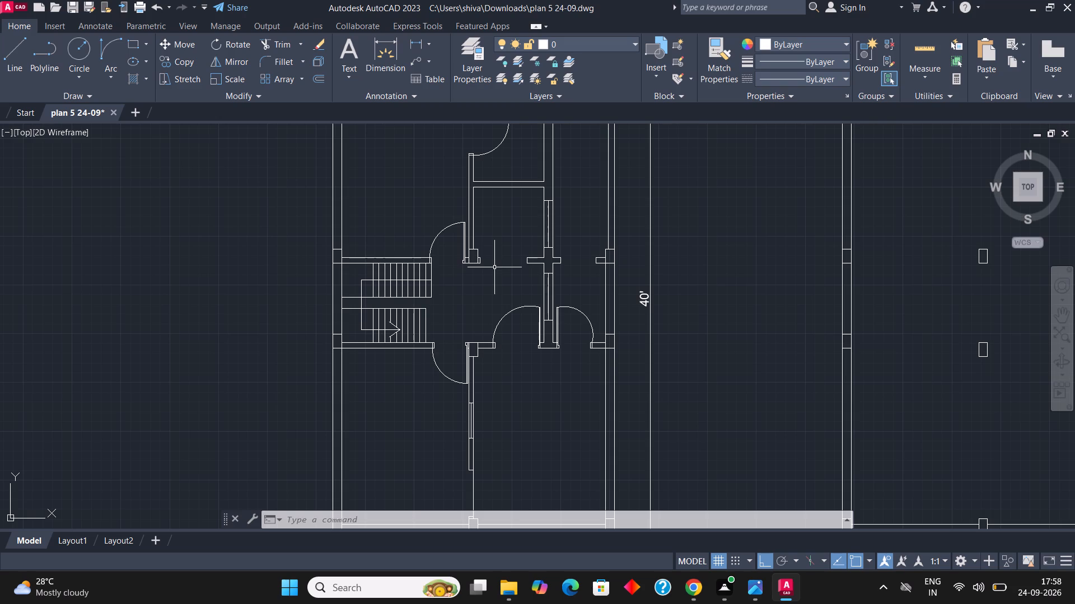
{"action": "scroll", "coordinate": [558, 300], "scroll_direction": "down", "scroll_amount": 2}
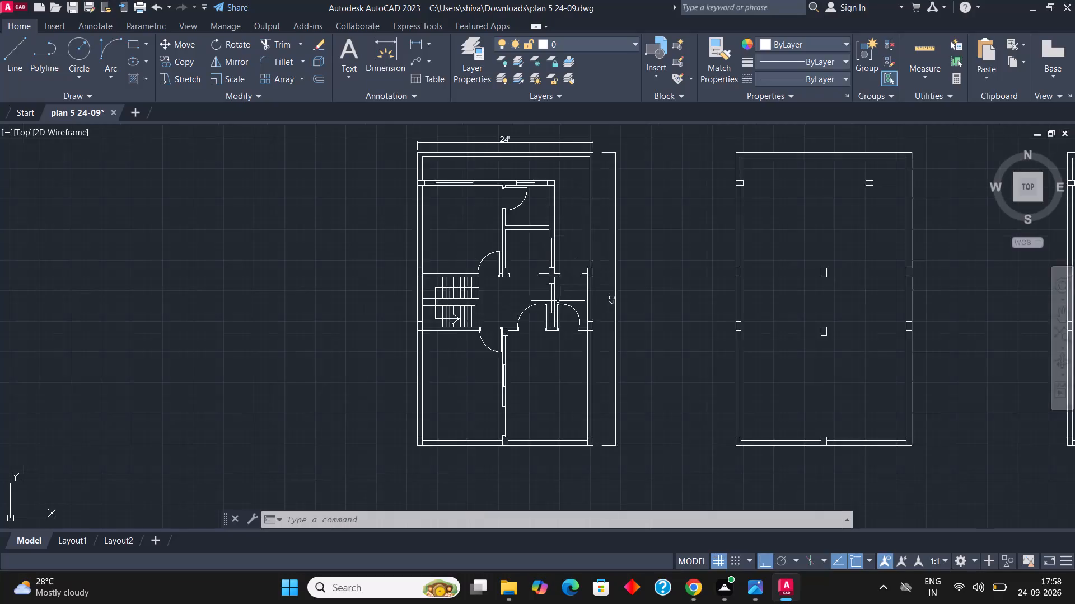
{"action": "scroll", "coordinate": [530, 208], "scroll_direction": "up", "scroll_amount": 2}
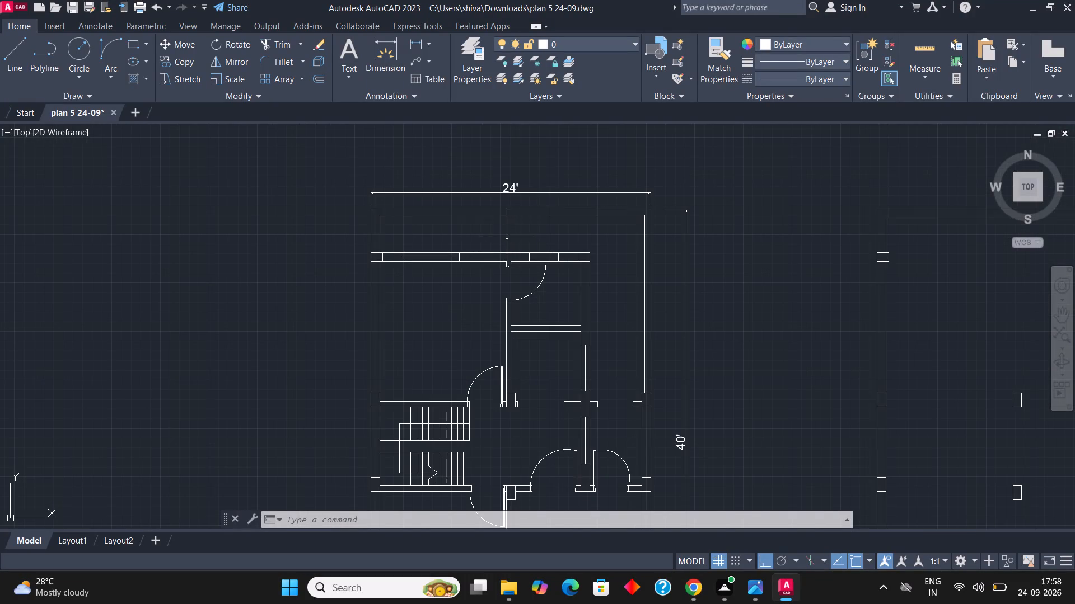
Measure the depth of the strip between the north boundary wall's inner face and the room wall with a linear dimension.
{"action": "scroll", "coordinate": [456, 242], "scroll_direction": "up", "scroll_amount": 1}
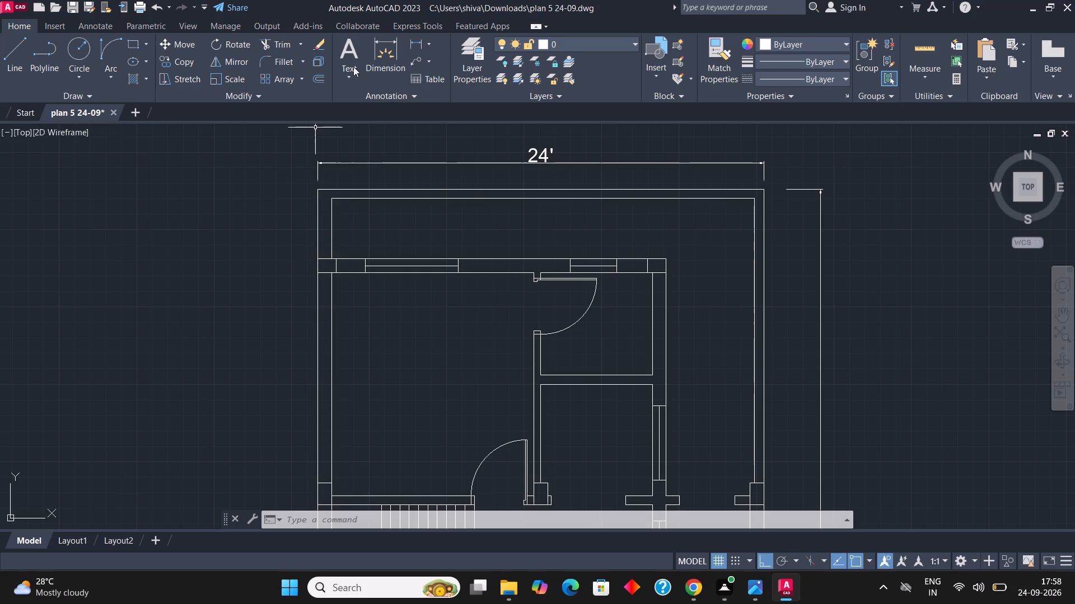
{"action": "left_click", "coordinate": [409, 39]}
{"action": "scroll", "coordinate": [291, 260], "scroll_direction": "up", "scroll_amount": 1}
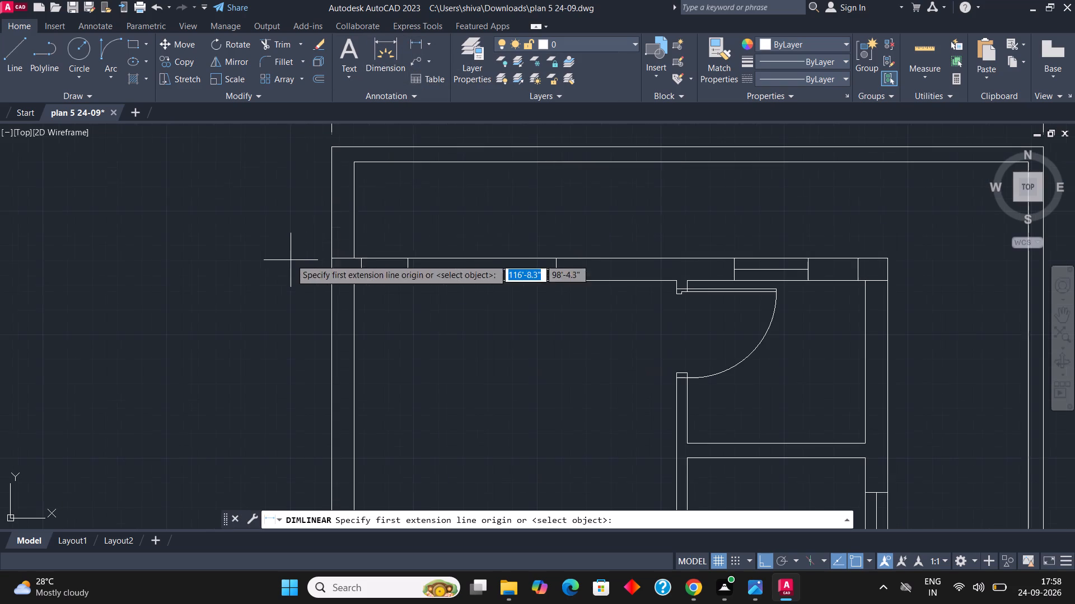
{"action": "left_click", "coordinate": [352, 167]}
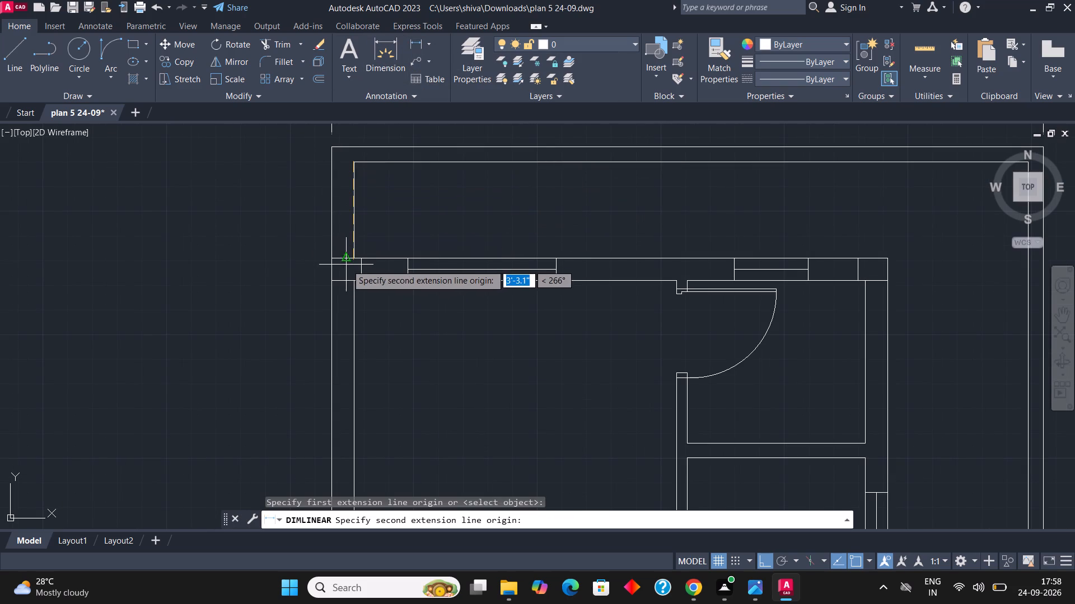
{"action": "left_click", "coordinate": [352, 257]}
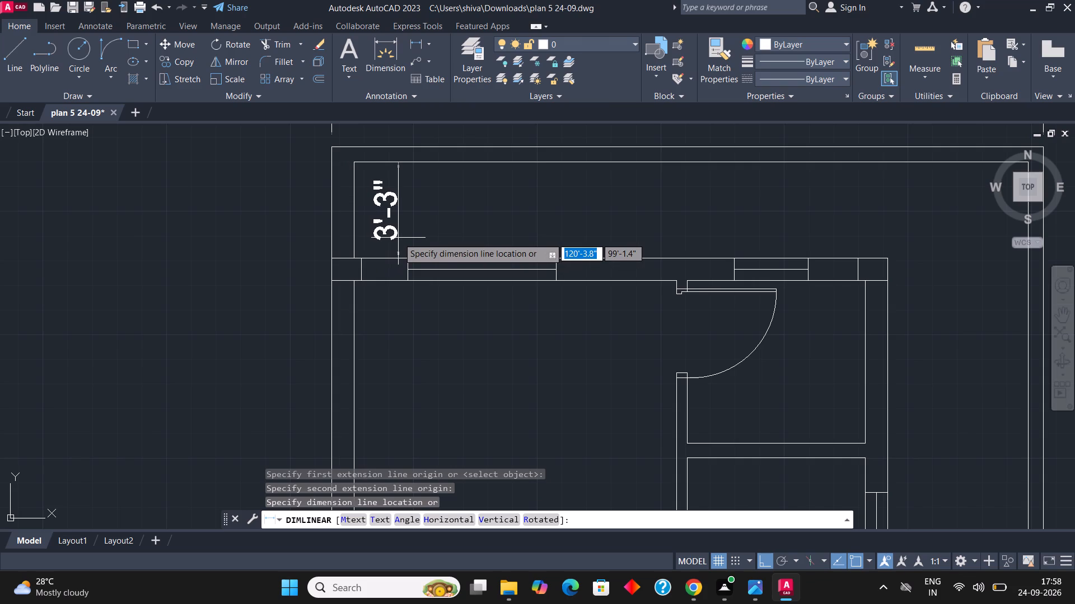
{"action": "key", "text": "Escape"}
{"action": "key", "text": "Escape"}
{"action": "key", "text": "Escape"}
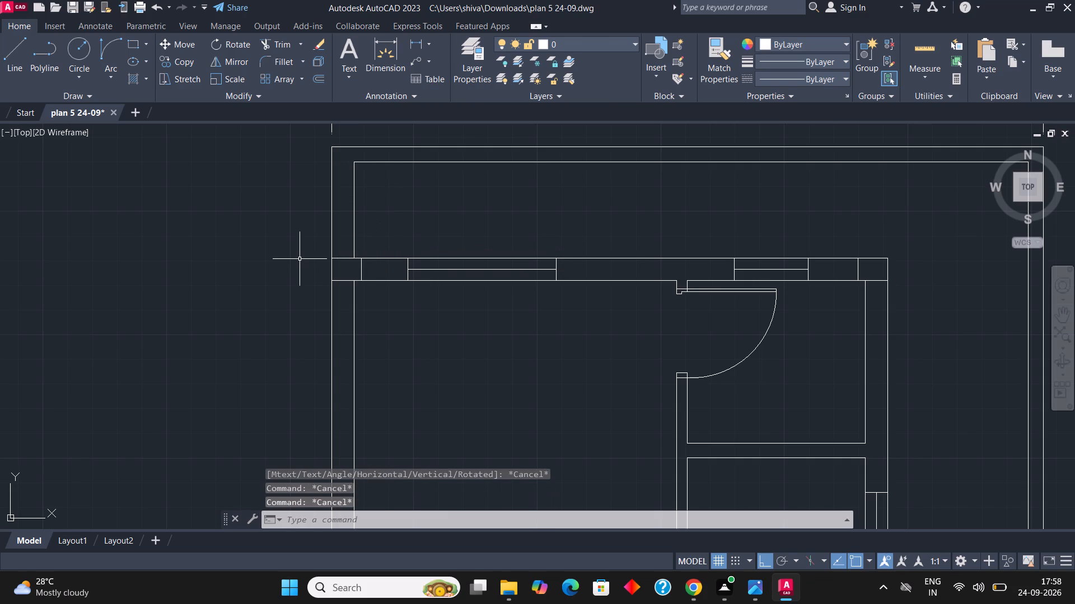
Examine the plan from the north rooms past the staircase and doors down to the south wall.
{"action": "scroll", "coordinate": [287, 262], "scroll_direction": "down", "scroll_amount": 2}
{"action": "scroll", "coordinate": [334, 265], "scroll_direction": "up", "scroll_amount": 1}
{"action": "scroll", "coordinate": [320, 243], "scroll_direction": "down", "scroll_amount": 2}
{"action": "scroll", "coordinate": [442, 253], "scroll_direction": "up", "scroll_amount": 1}
{"action": "scroll", "coordinate": [482, 209], "scroll_direction": "down", "scroll_amount": 2}
{"action": "scroll", "coordinate": [457, 303], "scroll_direction": "up", "scroll_amount": 3}
{"action": "scroll", "coordinate": [464, 262], "scroll_direction": "down", "scroll_amount": 1}
{"action": "scroll", "coordinate": [393, 414], "scroll_direction": "up", "scroll_amount": 1}
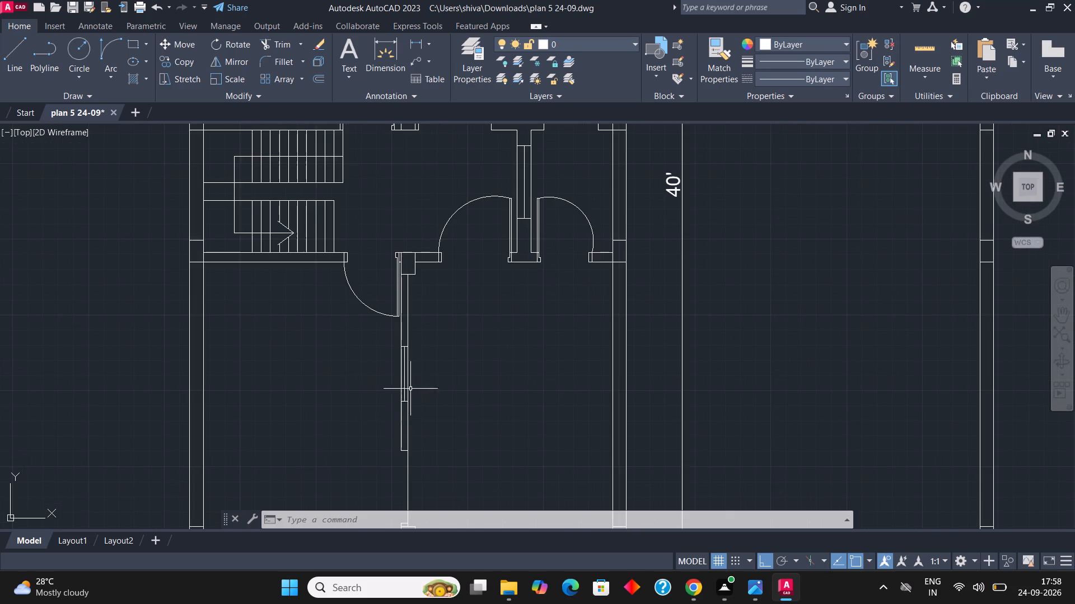
{"action": "scroll", "coordinate": [461, 320], "scroll_direction": "down", "scroll_amount": 2}
{"action": "scroll", "coordinate": [415, 384], "scroll_direction": "up", "scroll_amount": 2}
{"action": "scroll", "coordinate": [351, 436], "scroll_direction": "down", "scroll_amount": 1}
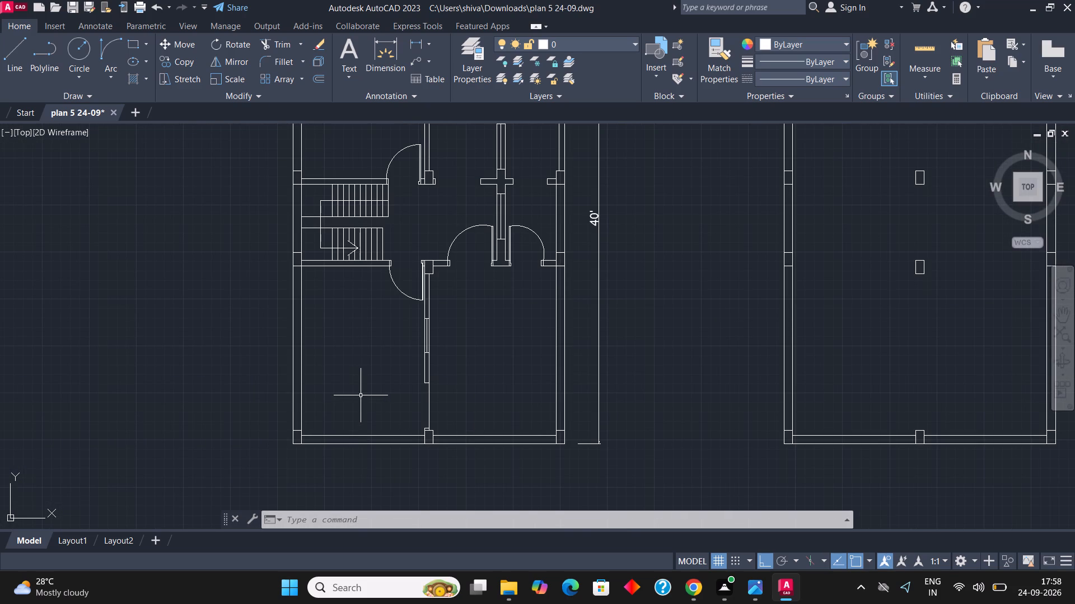
Draw a vertical line crossing the south wall of the southeast room, just west of the southeast corner column.
{"action": "scroll", "coordinate": [484, 447], "scroll_direction": "up", "scroll_amount": 2}
{"action": "key", "text": "Escape"}
{"action": "key", "text": "Escape"}
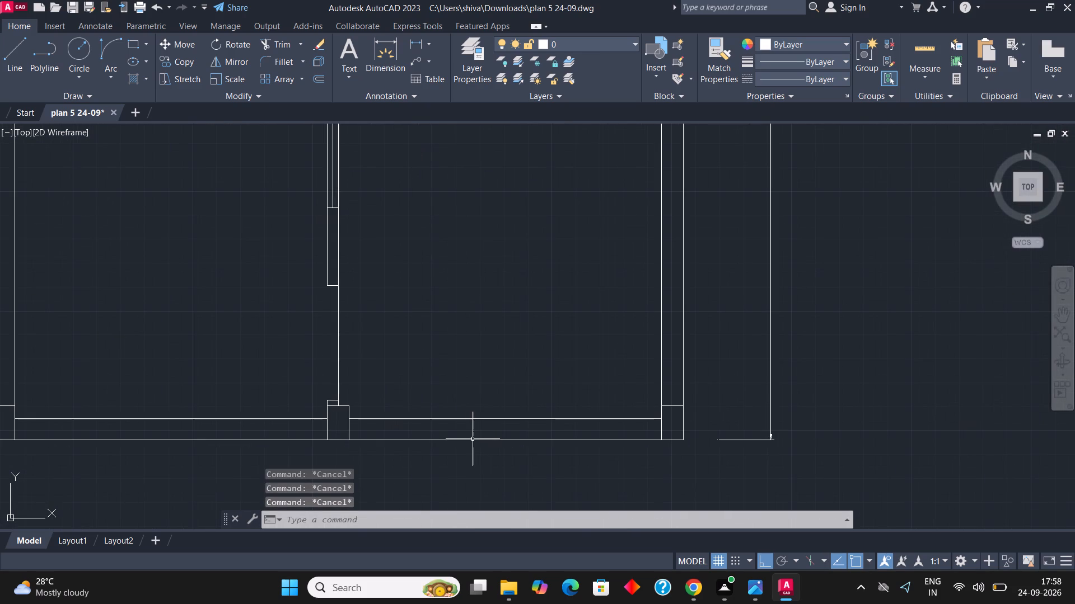
{"action": "key", "text": "l"}
{"action": "key", "text": "Return"}
{"action": "left_click", "coordinate": [611, 400]}
{"action": "left_click", "coordinate": [595, 498]}
{"action": "key", "text": "Escape"}
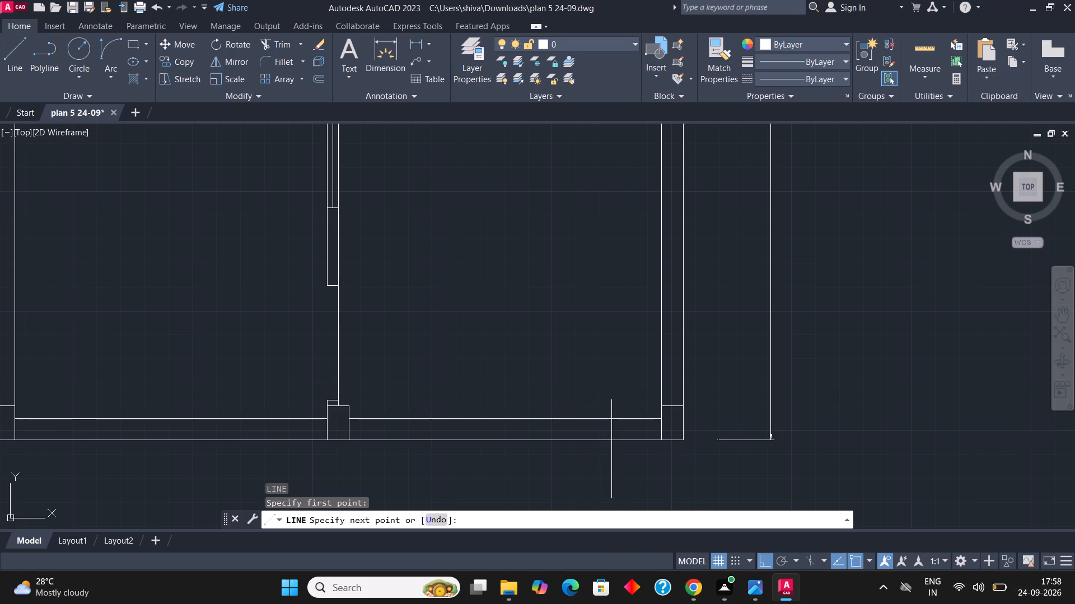
Trim the vertical line's ends above and below the south wall so it spans only the wall thickness.
{"action": "type", "text": "tr"}
{"action": "key", "text": "Return"}
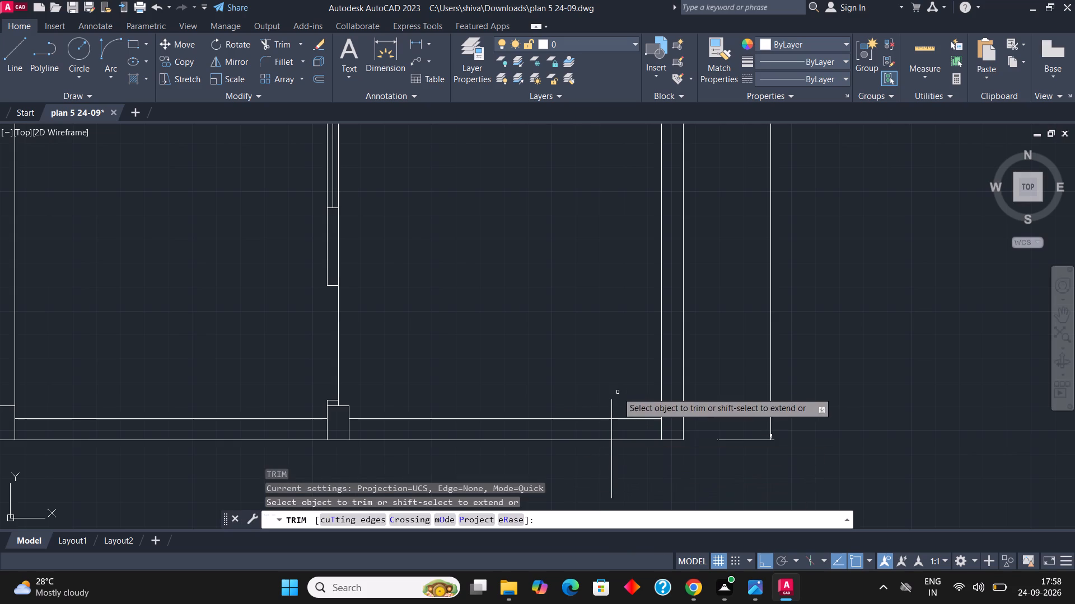
{"action": "left_click", "coordinate": [618, 392]}
{"action": "left_click", "coordinate": [605, 413]}
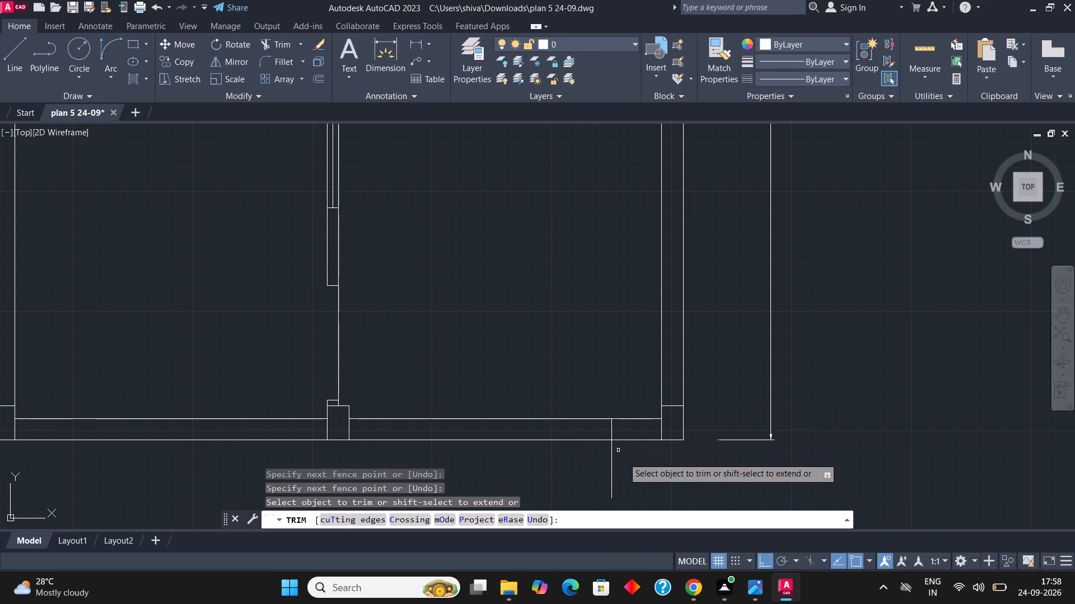
{"action": "left_click_drag", "start_coordinate": [624, 460], "coordinate": [616, 460]}
{"action": "left_click", "coordinate": [508, 466]}
{"action": "key", "text": "Escape"}
{"action": "key", "text": "Escape"}
Offset the short jamb line in the southeast room's south wall 8' to the west.
{"action": "scroll", "coordinate": [614, 432], "scroll_direction": "up", "scroll_amount": 2}
{"action": "left_click", "coordinate": [617, 432]}
{"action": "left_click", "coordinate": [569, 427]}
{"action": "scroll", "coordinate": [623, 398], "scroll_direction": "down", "scroll_amount": 3}
{"action": "left_click", "coordinate": [314, 76]}
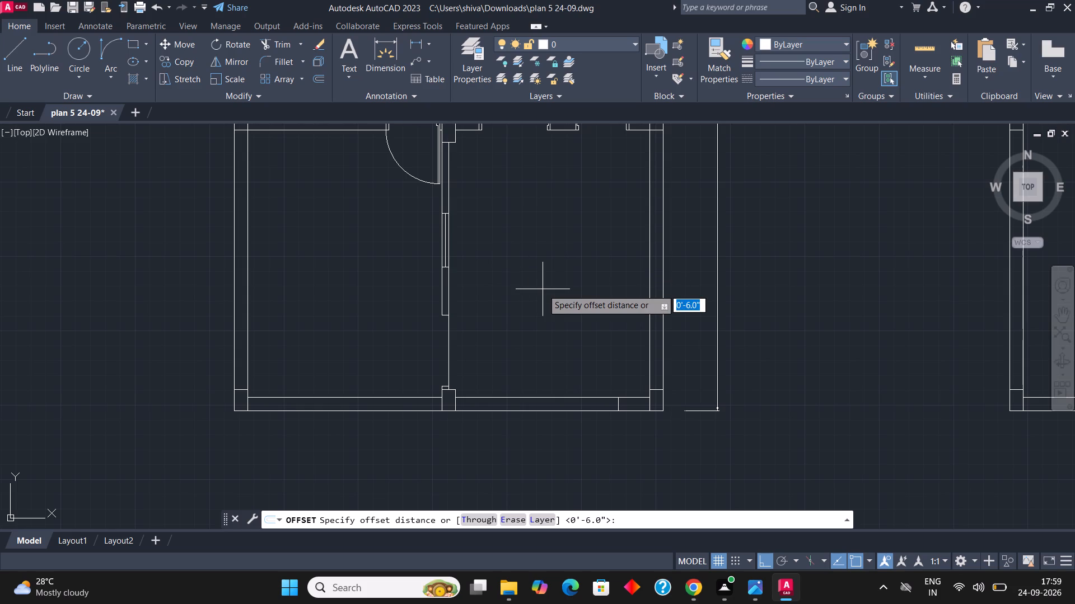
{"action": "type", "text": "8'"}
{"action": "key", "text": "Return"}
{"action": "left_click", "coordinate": [543, 289]}
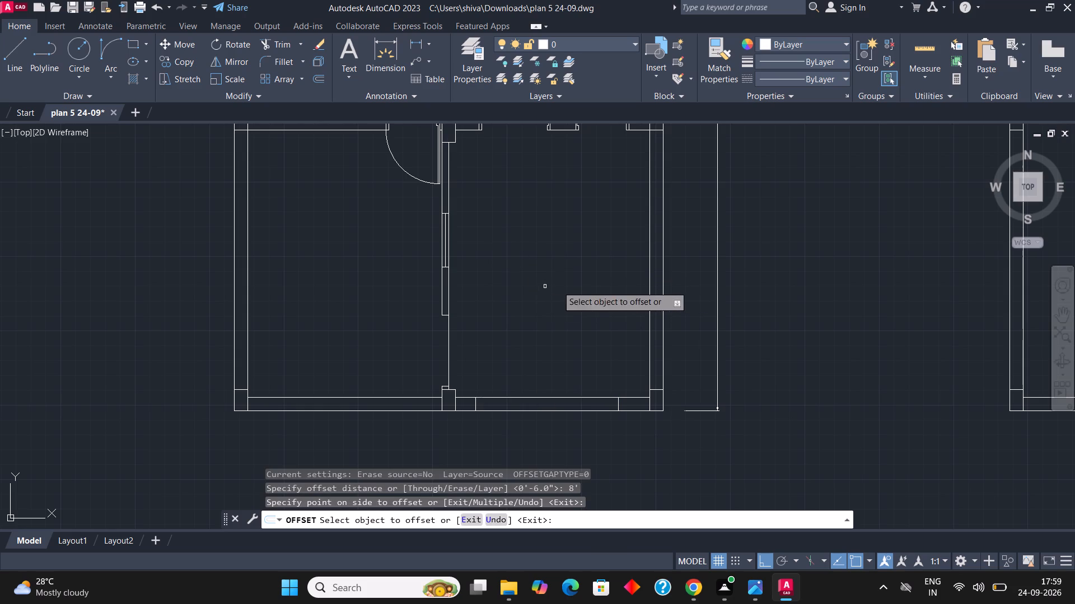
{"action": "scroll", "coordinate": [553, 372], "scroll_direction": "up", "scroll_amount": 1}
{"action": "key", "text": "Escape"}
{"action": "key", "text": "Escape"}
Trim both south wall lines between the two jamb lines to create the 8' opening.
{"action": "type", "text": "tr"}
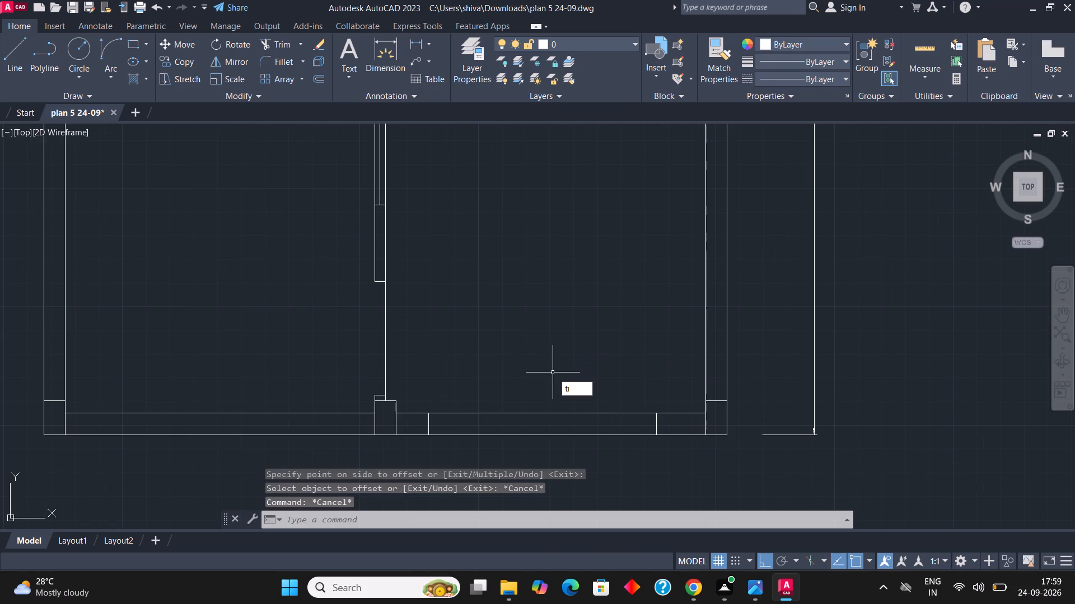
{"action": "key", "text": "Return"}
{"action": "left_click", "coordinate": [558, 368]}
{"action": "left_click", "coordinate": [531, 474]}
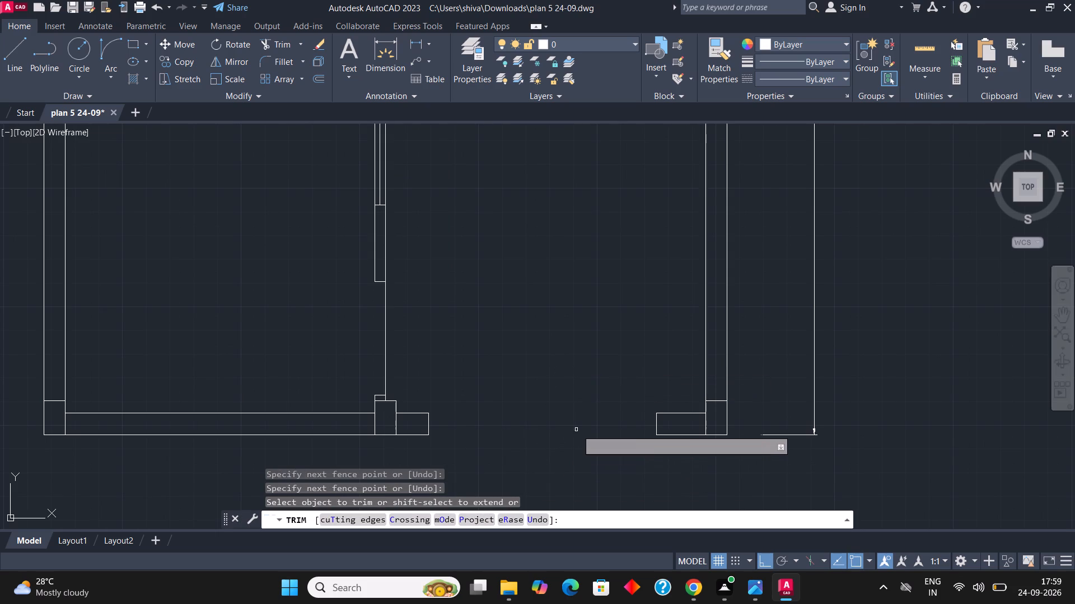
{"action": "scroll", "coordinate": [540, 454], "scroll_direction": "up", "scroll_amount": 1}
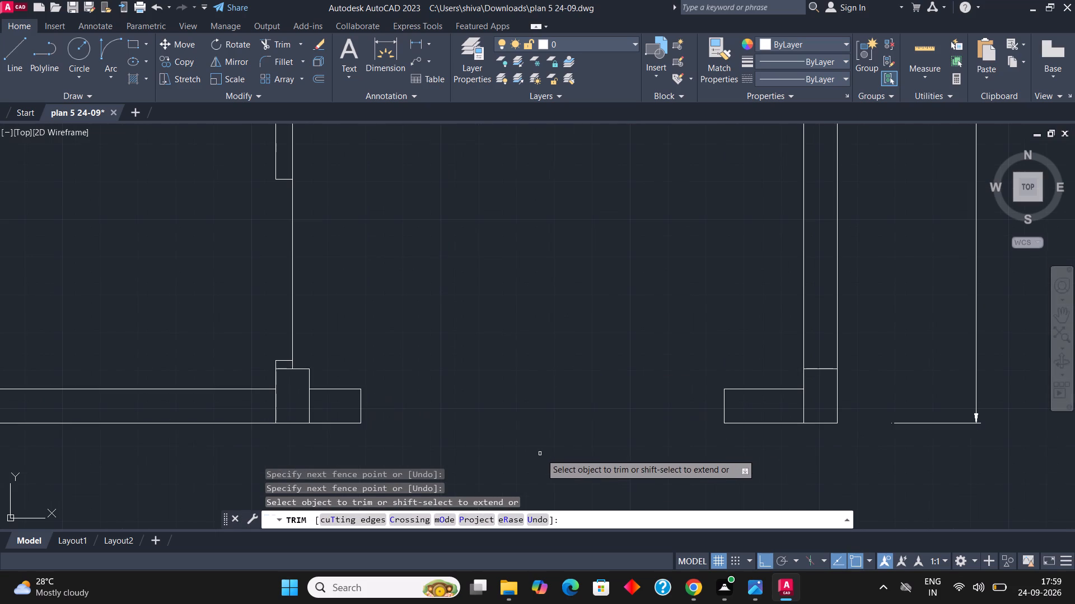
{"action": "key", "text": "Escape"}
{"action": "key", "text": "Escape"}
{"action": "key", "text": "Escape"}
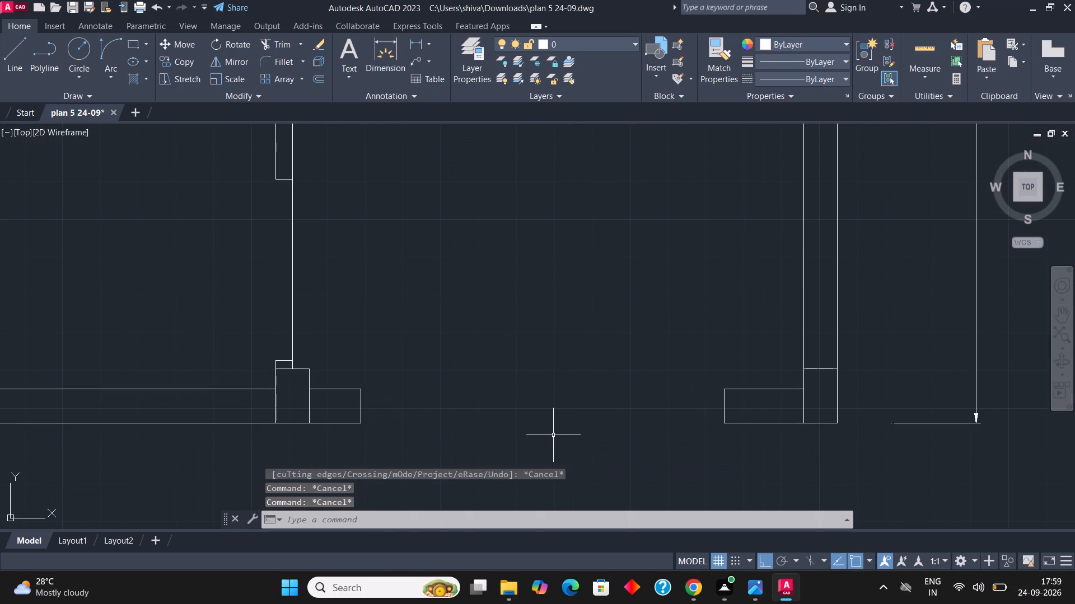
Draw a line across the 8' opening along the south wall's outer face, joining the jambs' lower ends.
{"action": "key", "text": "l"}
{"action": "key", "text": "Return"}
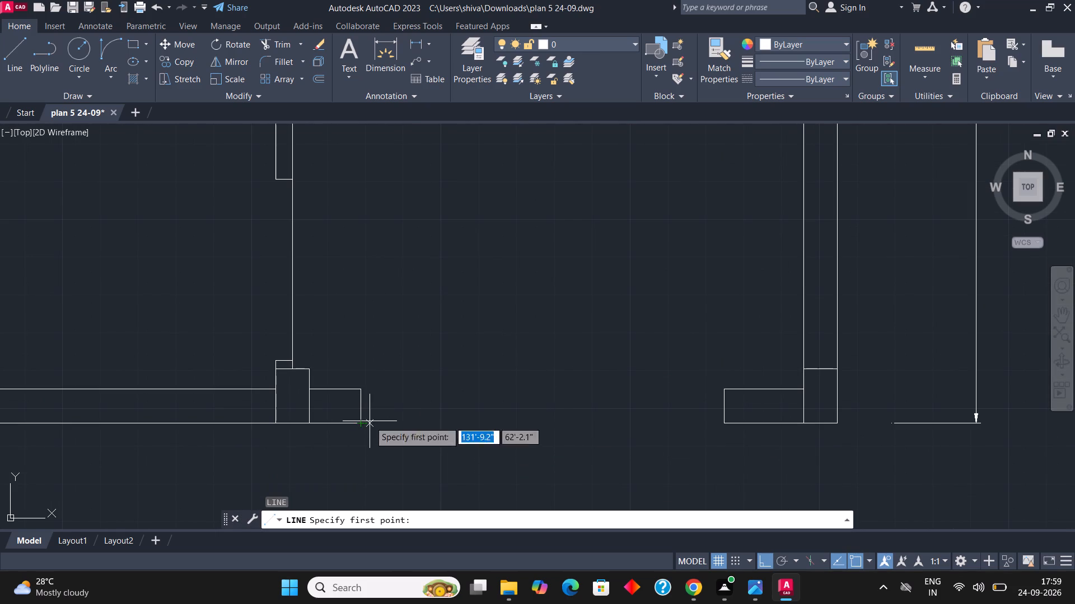
{"action": "left_click", "coordinate": [366, 422]}
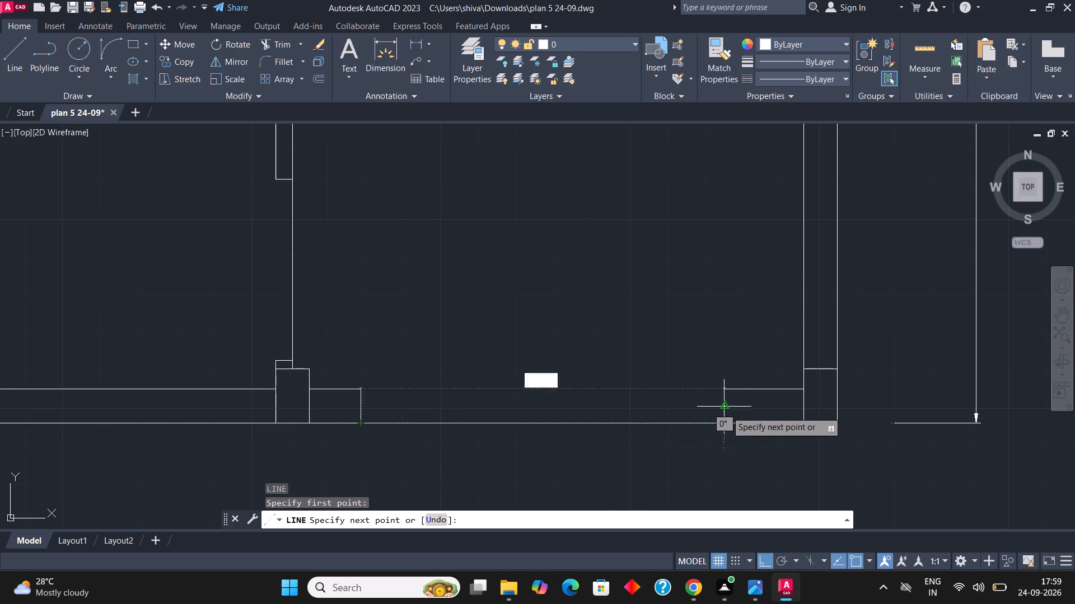
{"action": "left_click", "coordinate": [725, 418]}
{"action": "key", "text": "Escape"}
{"action": "key", "text": "Escape"}
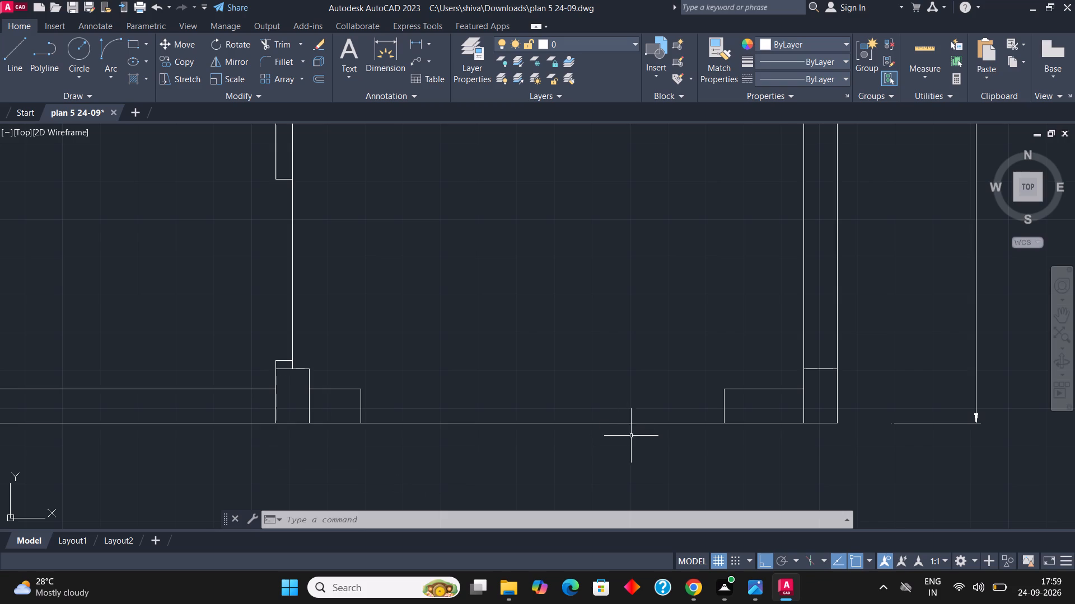
Examine the new south wall opening and the whole 24' by 40' floor plan.
{"action": "scroll", "coordinate": [651, 438], "scroll_direction": "down", "scroll_amount": 1}
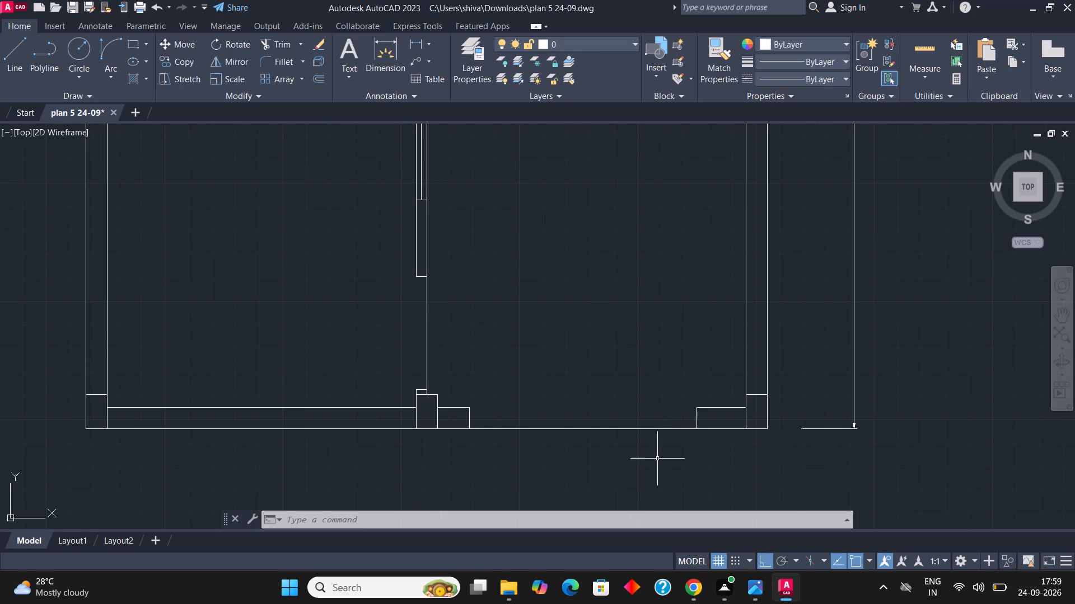
{"action": "scroll", "coordinate": [654, 463], "scroll_direction": "down", "scroll_amount": 2}
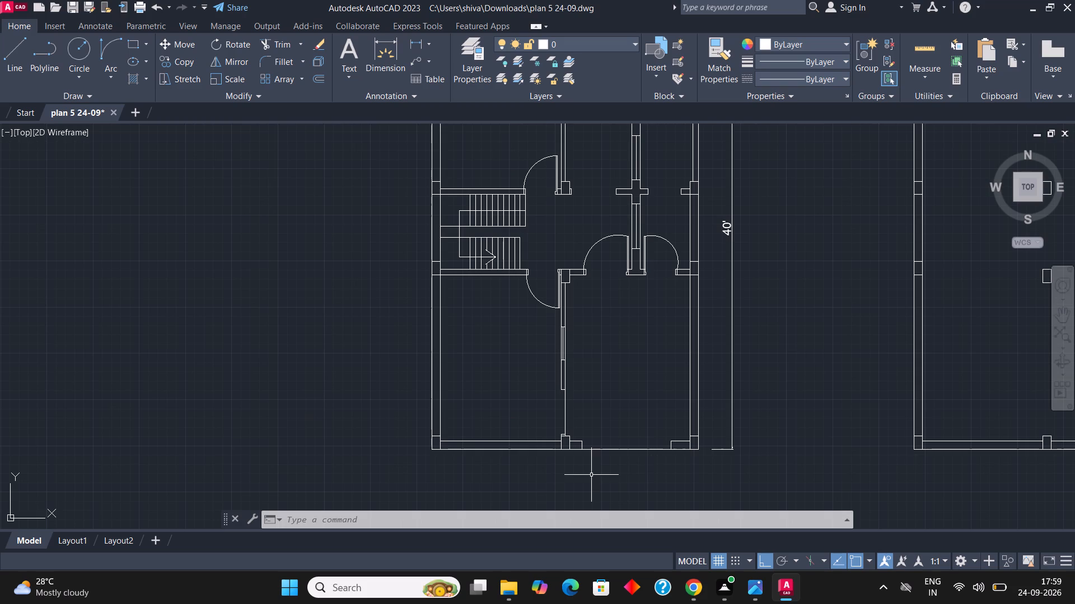
{"action": "scroll", "coordinate": [591, 475], "scroll_direction": "up", "scroll_amount": 1}
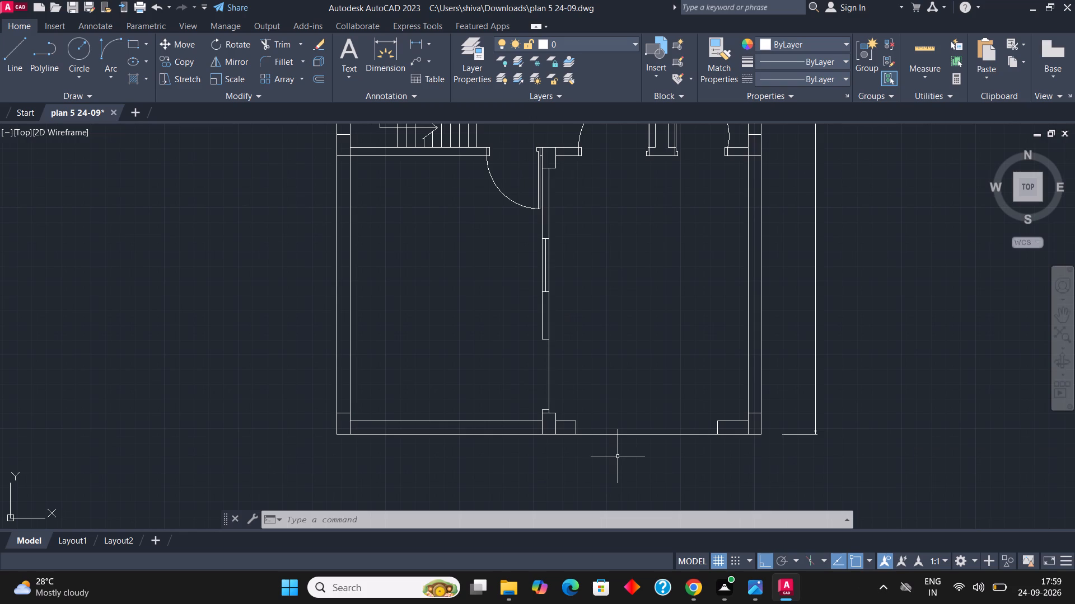
{"action": "scroll", "coordinate": [618, 456], "scroll_direction": "up", "scroll_amount": 1}
{"action": "scroll", "coordinate": [568, 471], "scroll_direction": "down", "scroll_amount": 2}
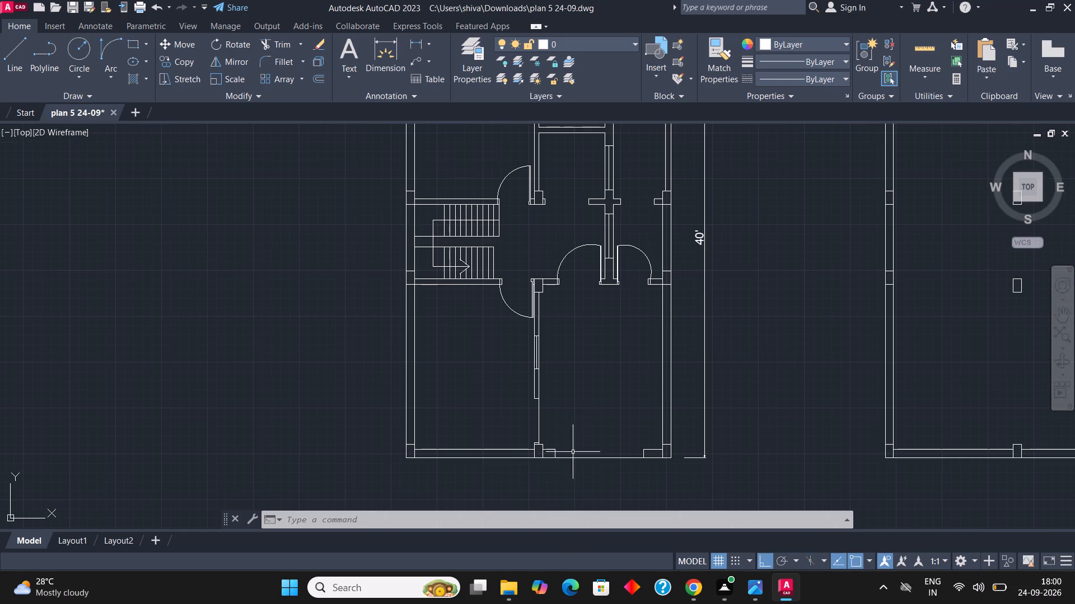
{"action": "scroll", "coordinate": [582, 412], "scroll_direction": "up", "scroll_amount": 1}
{"action": "scroll", "coordinate": [528, 448], "scroll_direction": "down", "scroll_amount": 2}
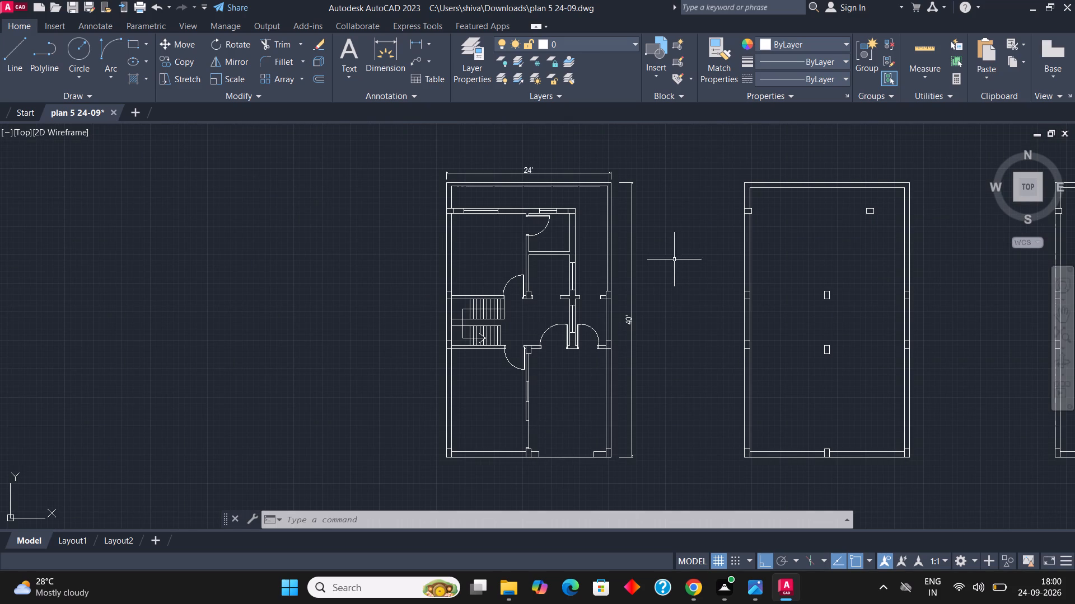
{"action": "scroll", "coordinate": [434, 393], "scroll_direction": "up", "scroll_amount": 1}
{"action": "scroll", "coordinate": [509, 357], "scroll_direction": "up", "scroll_amount": 1}
{"action": "scroll", "coordinate": [446, 363], "scroll_direction": "down", "scroll_amount": 2}
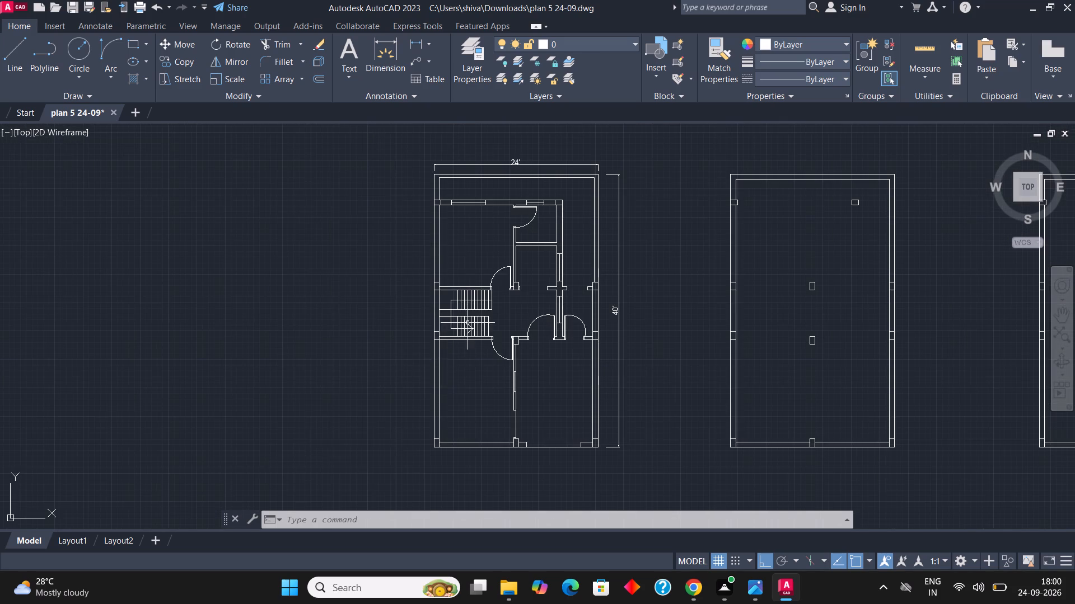
Add multiline text reading ROOM inside the northwest room above the staircase.
{"action": "scroll", "coordinate": [487, 247], "scroll_direction": "up", "scroll_amount": 1}
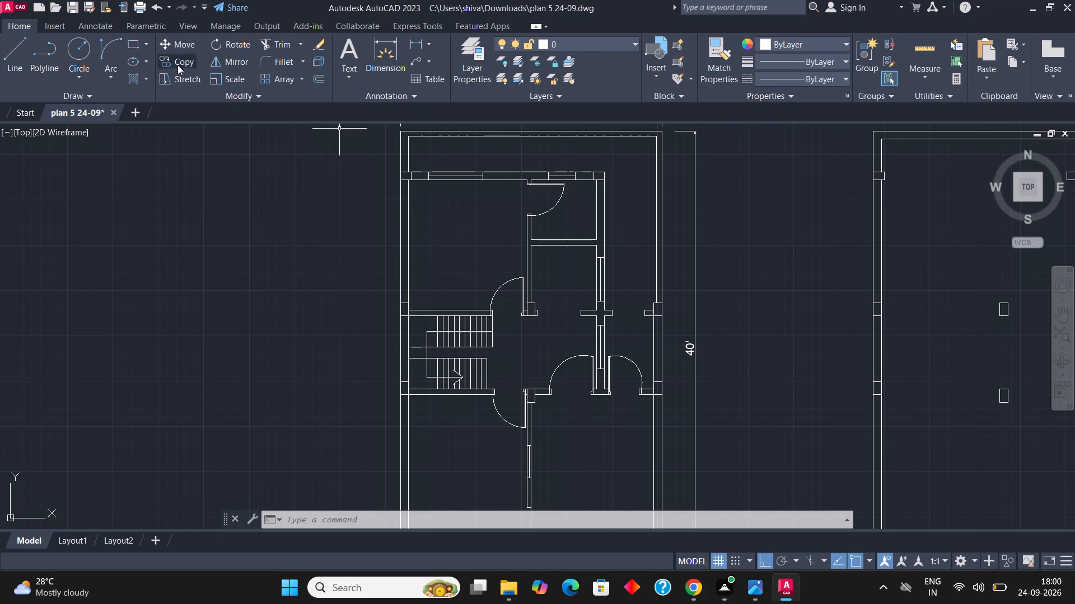
{"action": "left_click", "coordinate": [347, 67]}
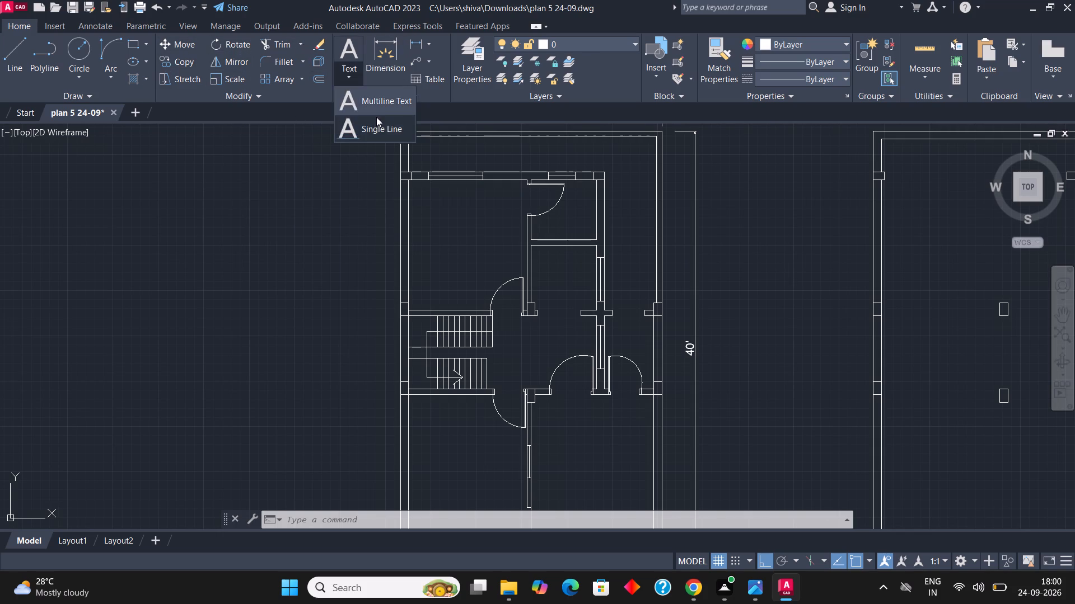
{"action": "left_click", "coordinate": [377, 107]}
{"action": "scroll", "coordinate": [475, 209], "scroll_direction": "up", "scroll_amount": 2}
{"action": "left_click", "coordinate": [358, 226]}
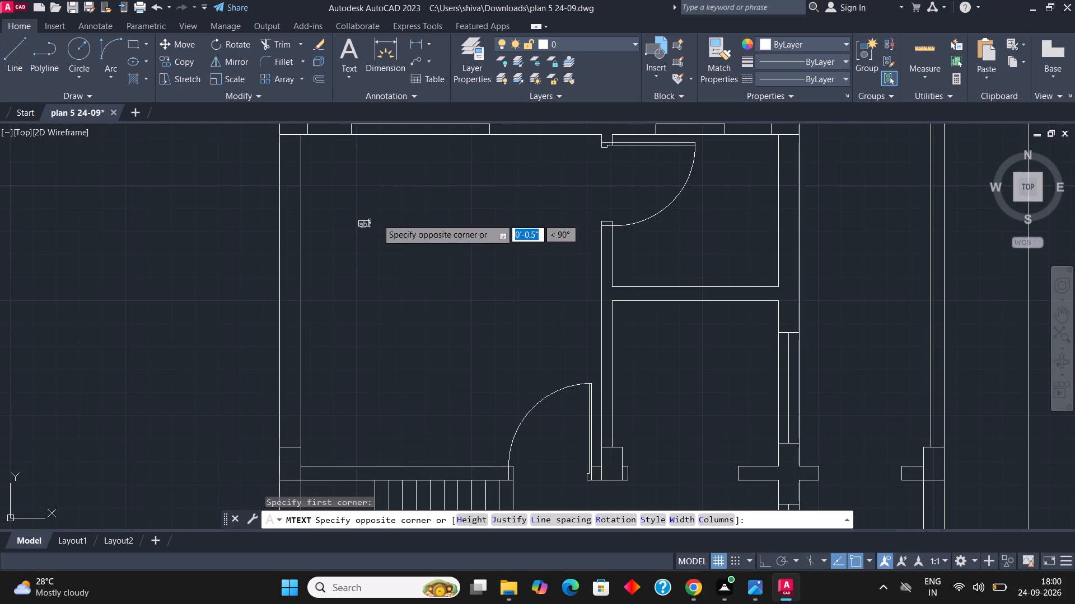
{"action": "left_click", "coordinate": [551, 353]}
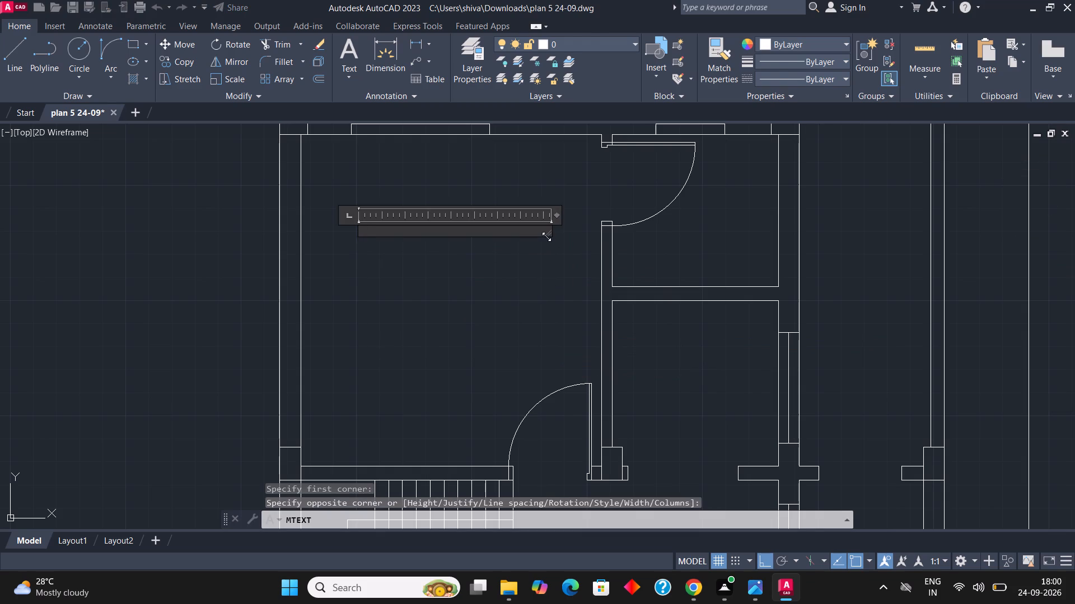
{"action": "type", "text": "room"}
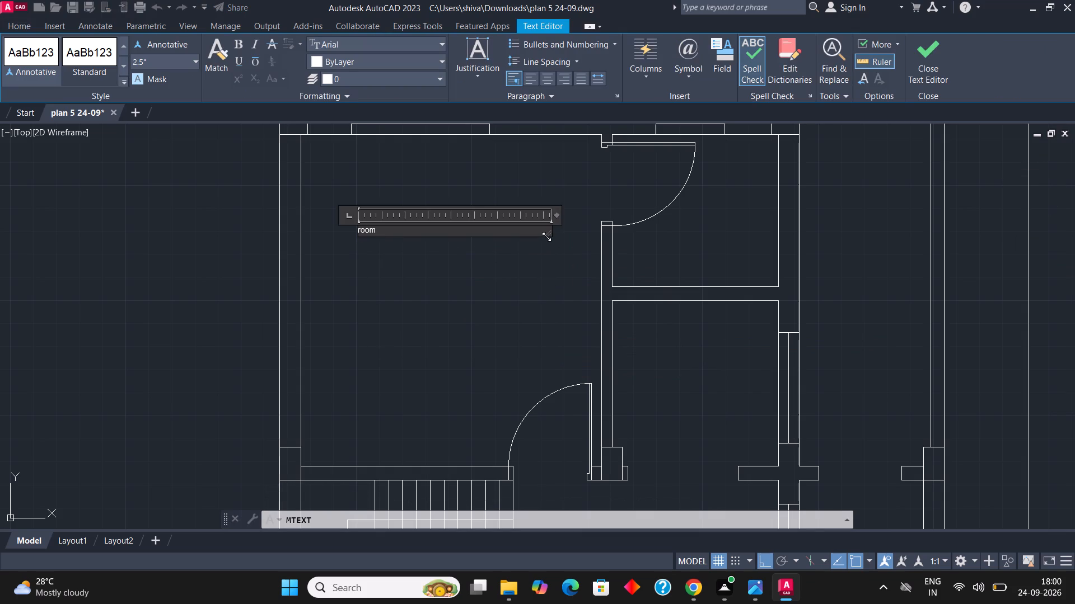
{"action": "key", "text": "BackSpace"}
{"action": "key", "text": "BackSpace"}
{"action": "key", "text": "BackSpace"}
{"action": "key", "text": "BackSpace"}
{"action": "type", "text": "ROO"}
{"action": "key", "text": "m"}
{"action": "key", "text": "space"}
Add a second line reading 12'0"X11'0" beneath ROOM and finish the label.
{"action": "key", "text": "Return"}
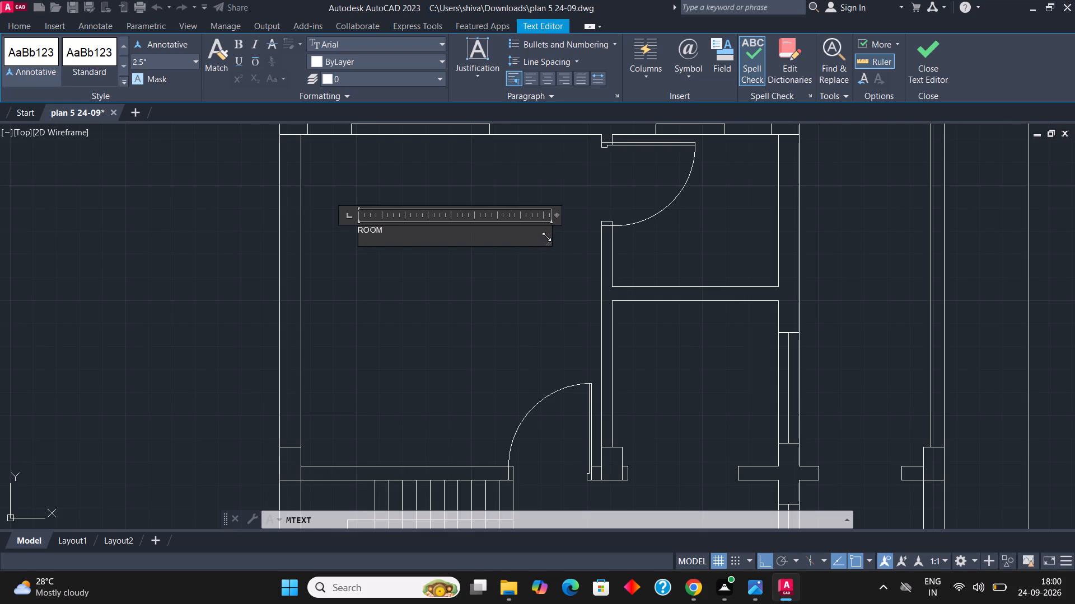
{"action": "type", "text": "12'"}
{"action": "key", "text": "0"}
{"action": "key", "text": "shift+quotedbl"}
{"action": "key", "text": "x"}
{"action": "type", "text": "11'"}
{"action": "key", "text": "0"}
{"action": "key", "text": "shift+quotedbl"}
{"action": "left_click", "coordinate": [478, 291]}
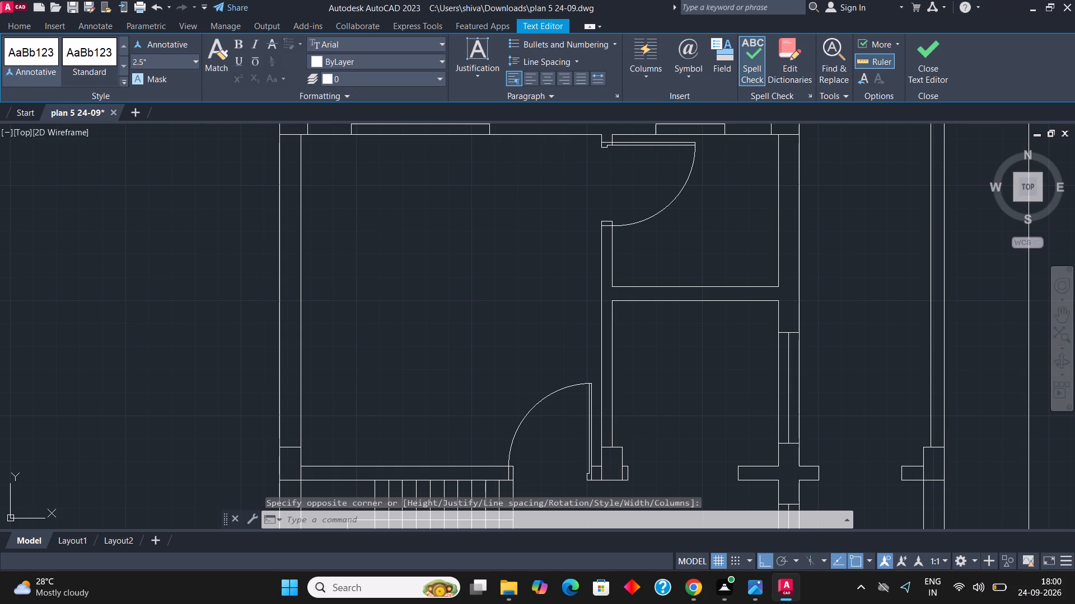
Scale the ROOM label up from its upper-left corner to a text height of about 7.1".
{"action": "scroll", "coordinate": [361, 238], "scroll_direction": "up", "scroll_amount": 2}
{"action": "left_click", "coordinate": [433, 268]}
{"action": "left_click", "coordinate": [396, 223]}
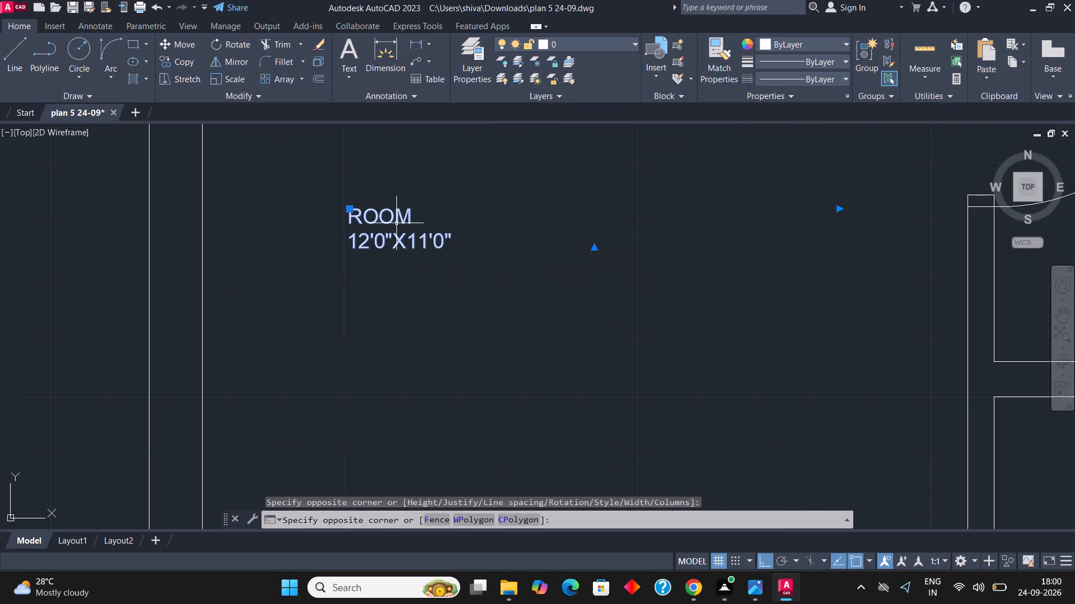
{"action": "left_click", "coordinate": [225, 79]}
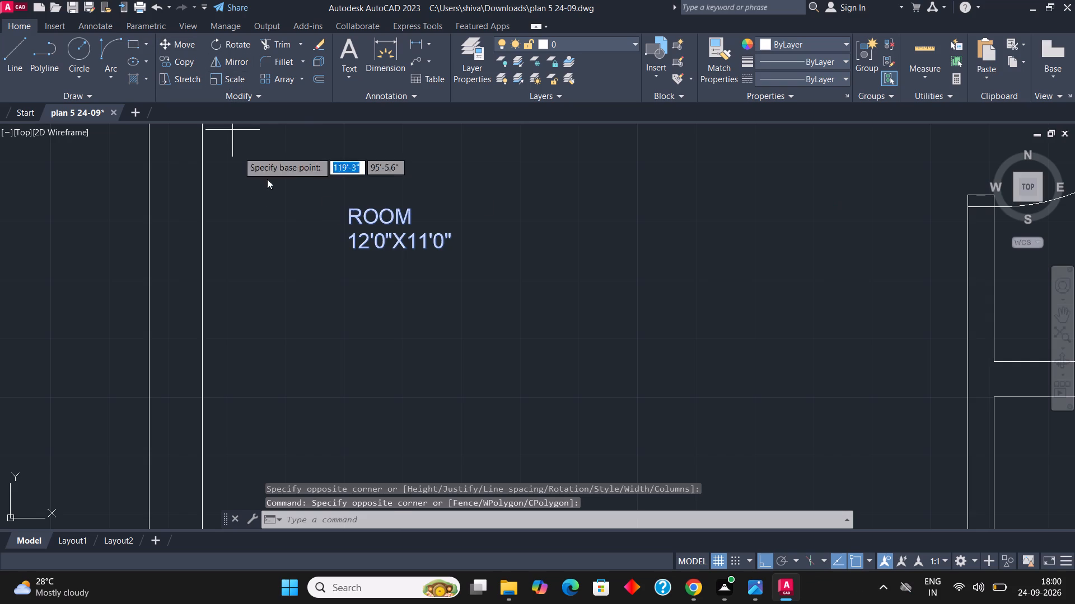
{"action": "left_click", "coordinate": [343, 202]}
{"action": "scroll", "coordinate": [343, 202], "scroll_direction": "down", "scroll_amount": 2}
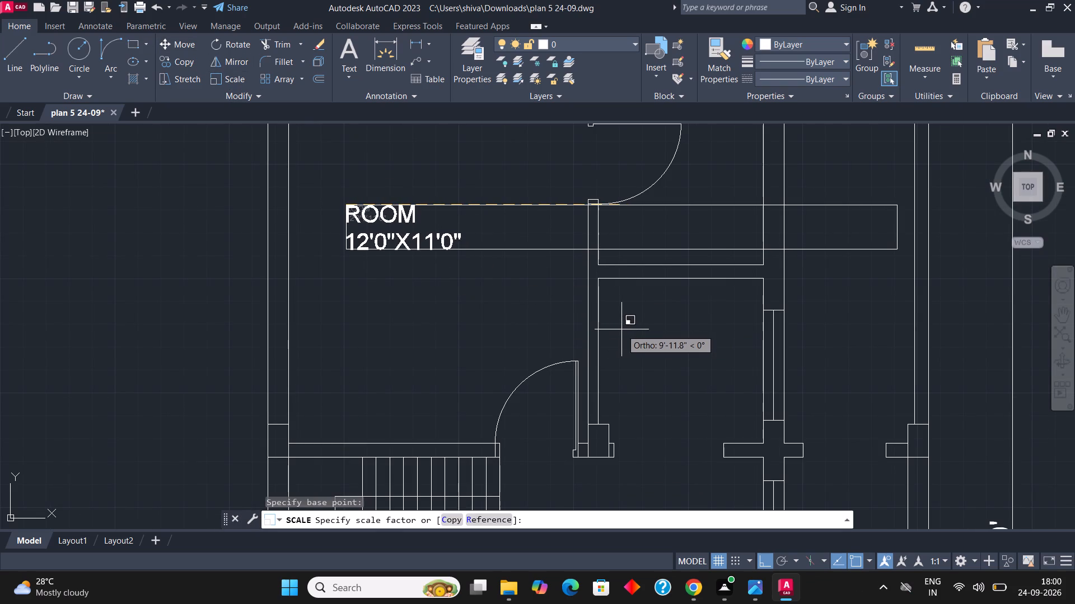
{"action": "left_click", "coordinate": [618, 329]}
Copy the ROOM label straight east into the small room with the door beside the northwest room.
{"action": "scroll", "coordinate": [428, 266], "scroll_direction": "down", "scroll_amount": 2}
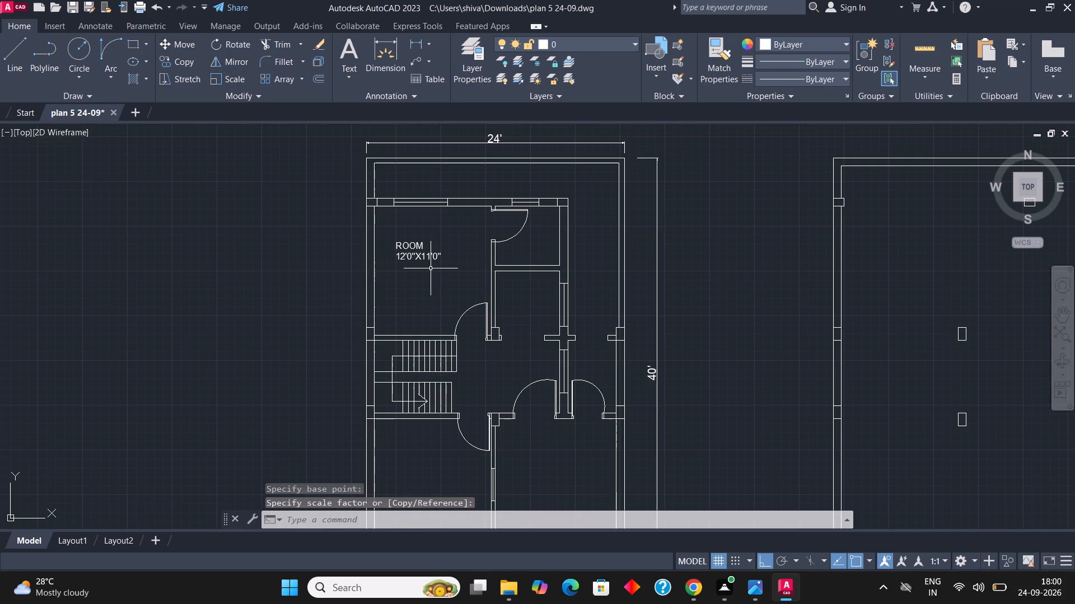
{"action": "scroll", "coordinate": [431, 268], "scroll_direction": "up", "scroll_amount": 1}
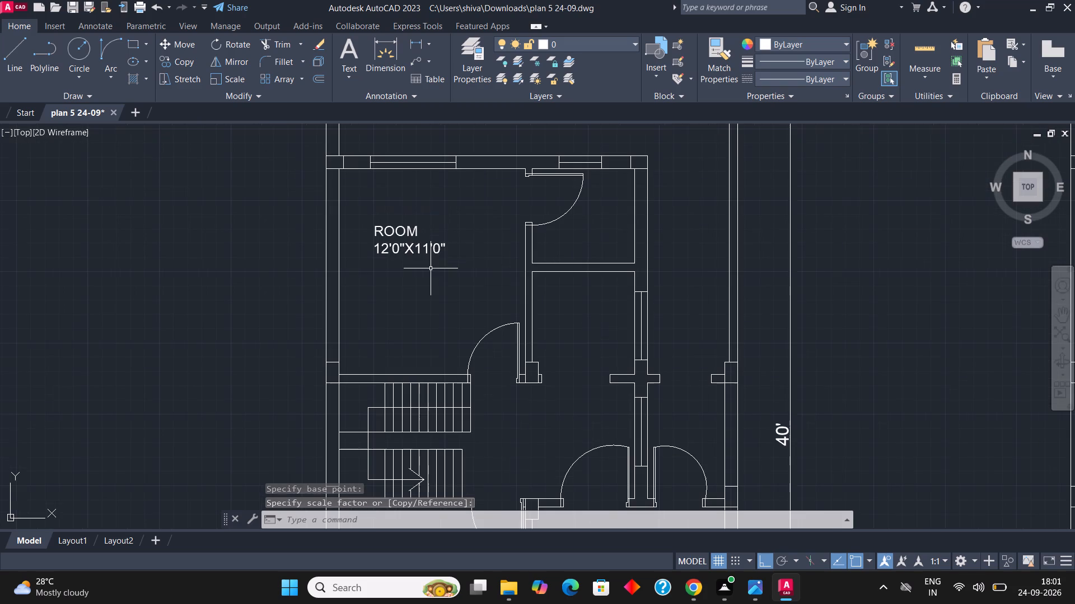
{"action": "left_click", "coordinate": [431, 268]}
{"action": "left_click", "coordinate": [418, 252]}
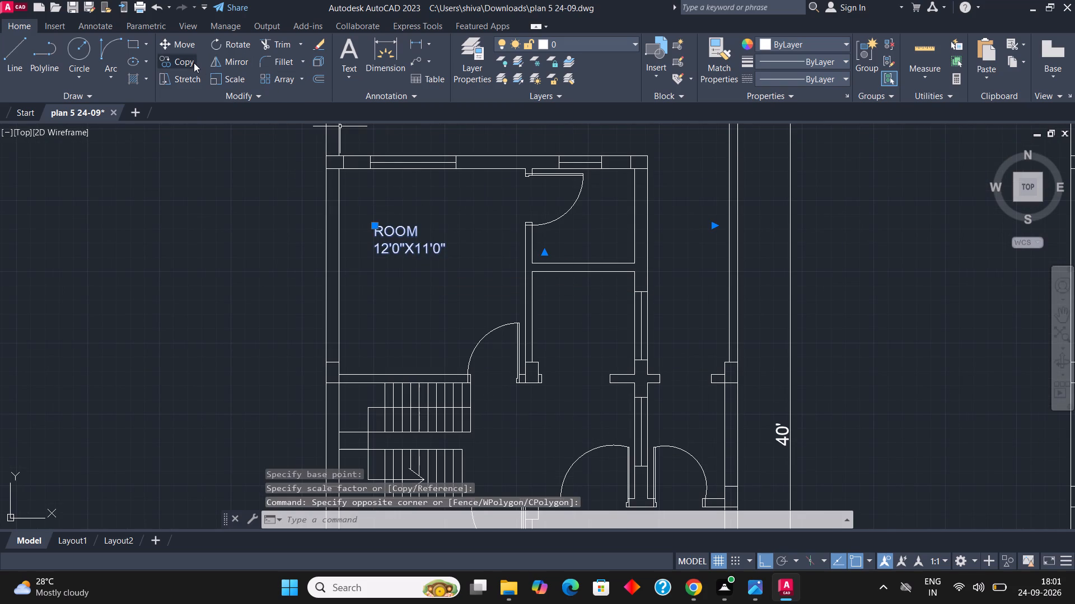
{"action": "left_click", "coordinate": [194, 63]}
{"action": "left_click", "coordinate": [387, 246]}
{"action": "scroll", "coordinate": [591, 235], "scroll_direction": "up", "scroll_amount": 1}
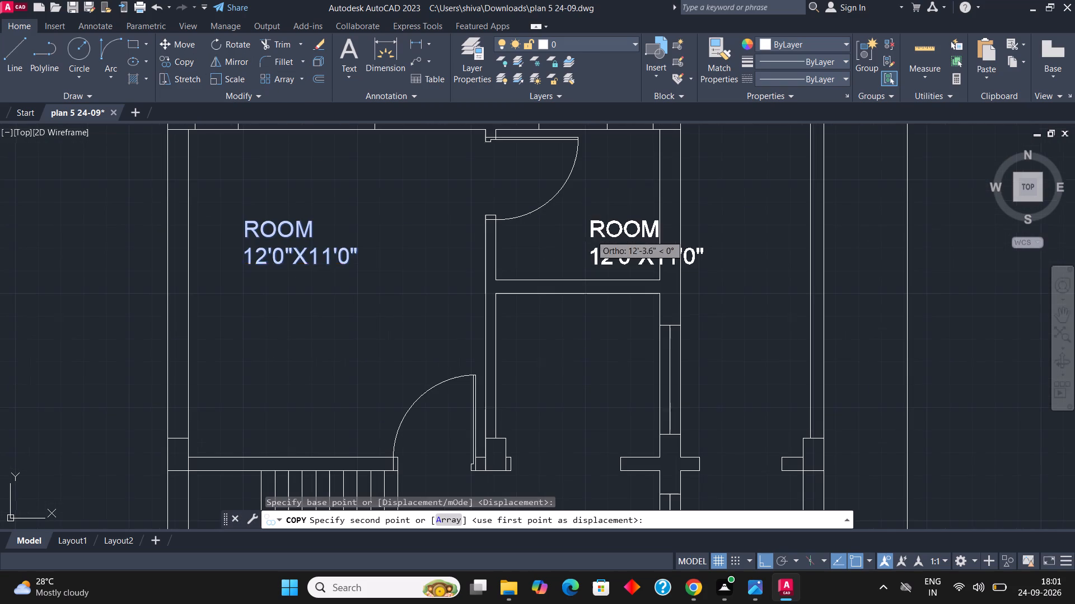
{"action": "left_click", "coordinate": [541, 233]}
{"action": "key", "text": "Escape"}
Change the name line of the copied label to BATH.
{"action": "double_click", "coordinate": [557, 233]}
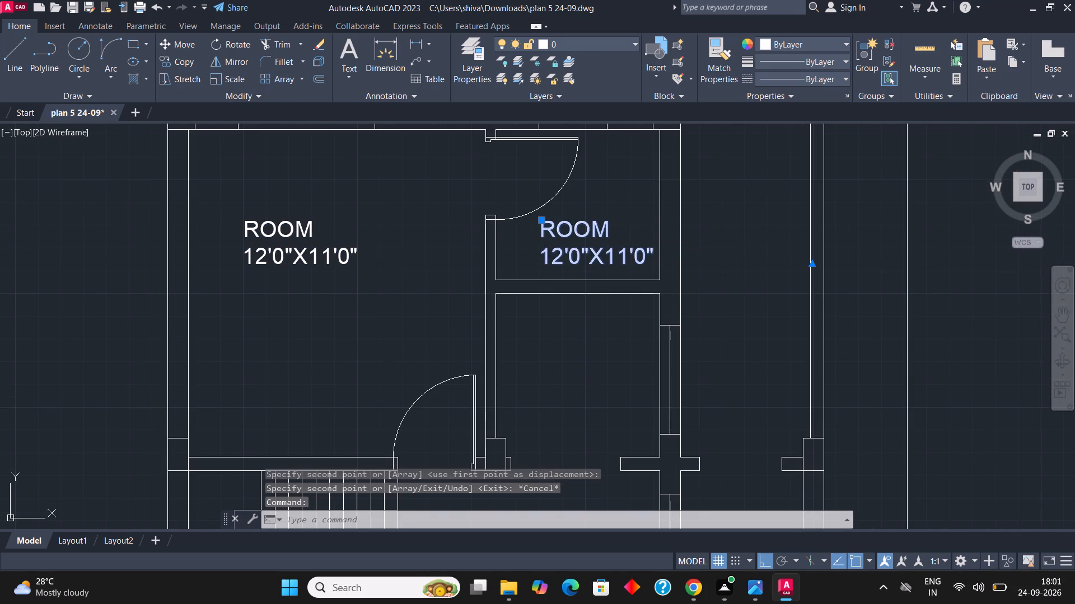
{"action": "scroll", "coordinate": [623, 236], "scroll_direction": "up", "scroll_amount": 1}
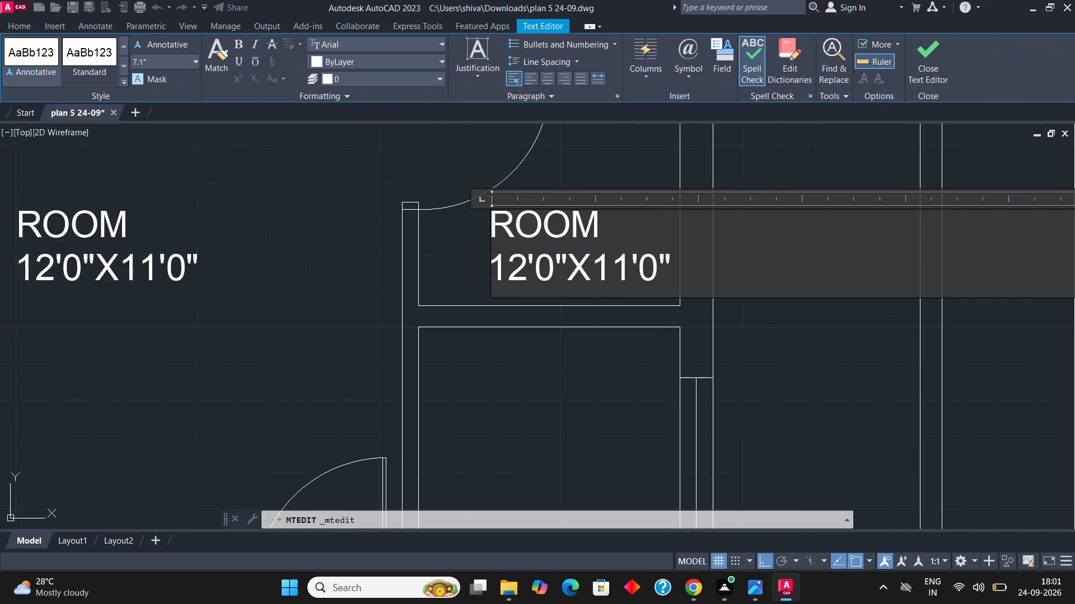
{"action": "left_click", "coordinate": [609, 226]}
{"action": "key", "text": "BackSpace"}
{"action": "key", "text": "BackSpace"}
{"action": "key", "text": "BackSpace"}
{"action": "key", "text": "BackSpace"}
{"action": "key", "text": "BackSpace"}
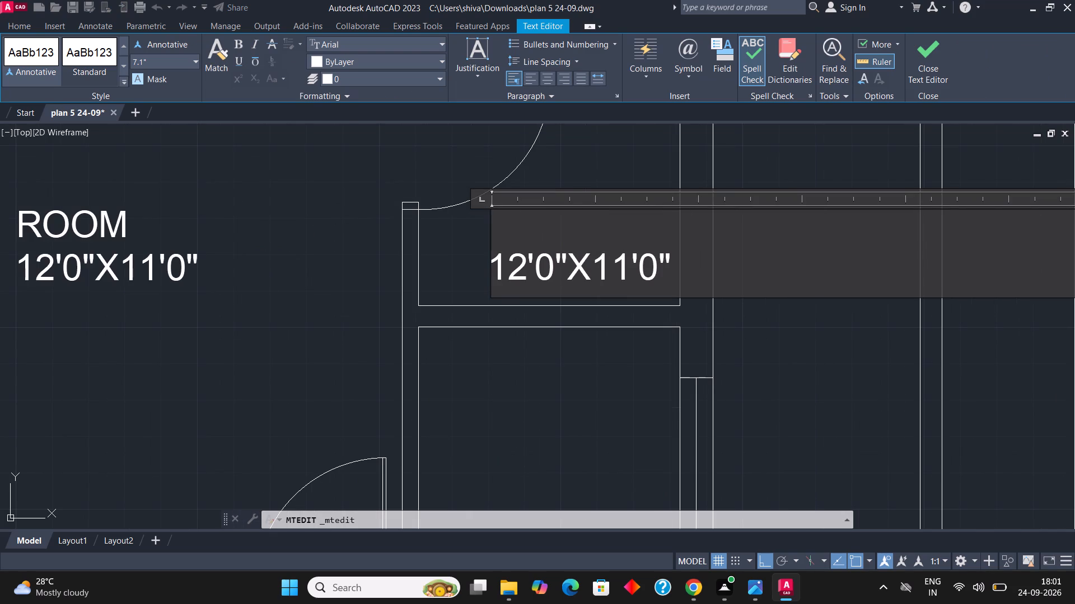
{"action": "type", "text": "BATH"}
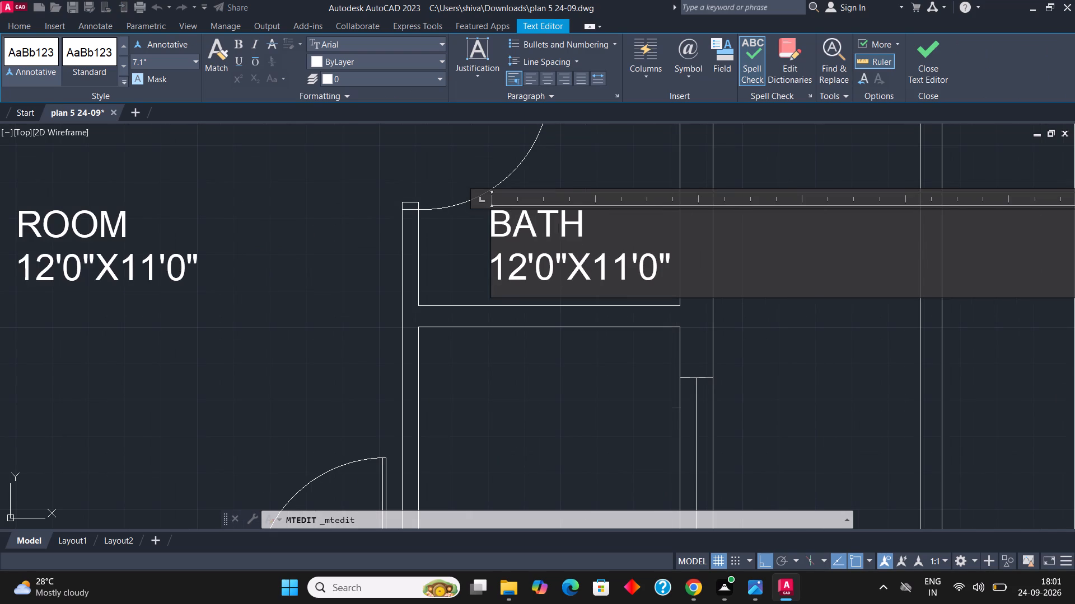
Replace the size line under BATH with 6'0"X4'6" and finish editing the label.
{"action": "left_click", "coordinate": [676, 279]}
{"action": "key", "text": "BackSpace"}
{"action": "key", "text": "BackSpace"}
{"action": "key", "text": "BackSpace"}
{"action": "key", "text": "BackSpace"}
{"action": "key", "text": "BackSpace"}
{"action": "key", "text": "BackSpace"}
{"action": "key", "text": "BackSpace"}
{"action": "key", "text": "BackSpace"}
{"action": "key", "text": "BackSpace"}
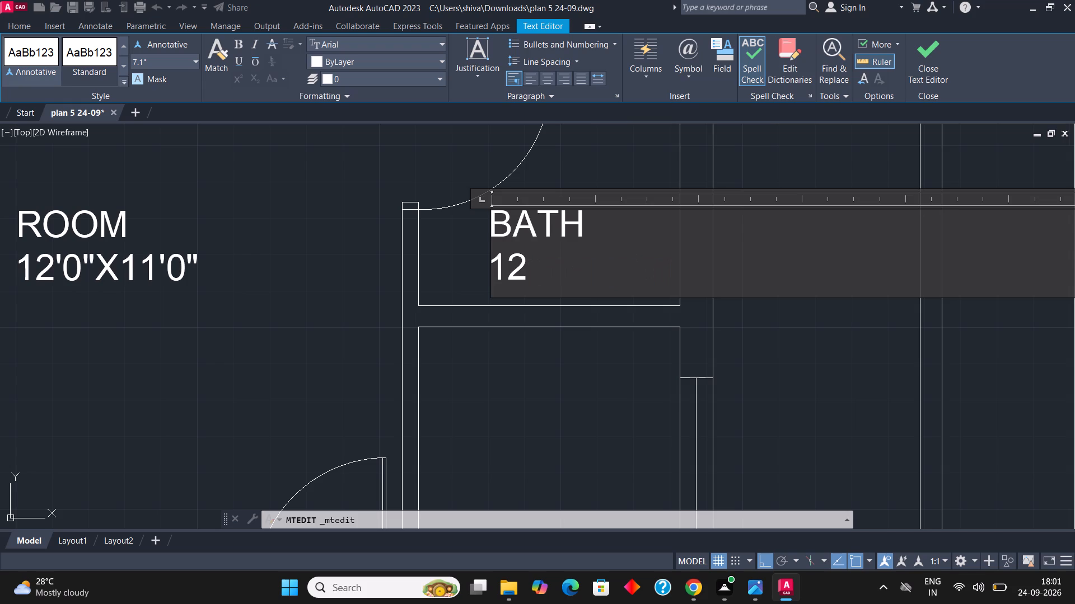
{"action": "key", "text": "BackSpace"}
{"action": "key", "text": "BackSpace"}
{"action": "key", "text": "6"}
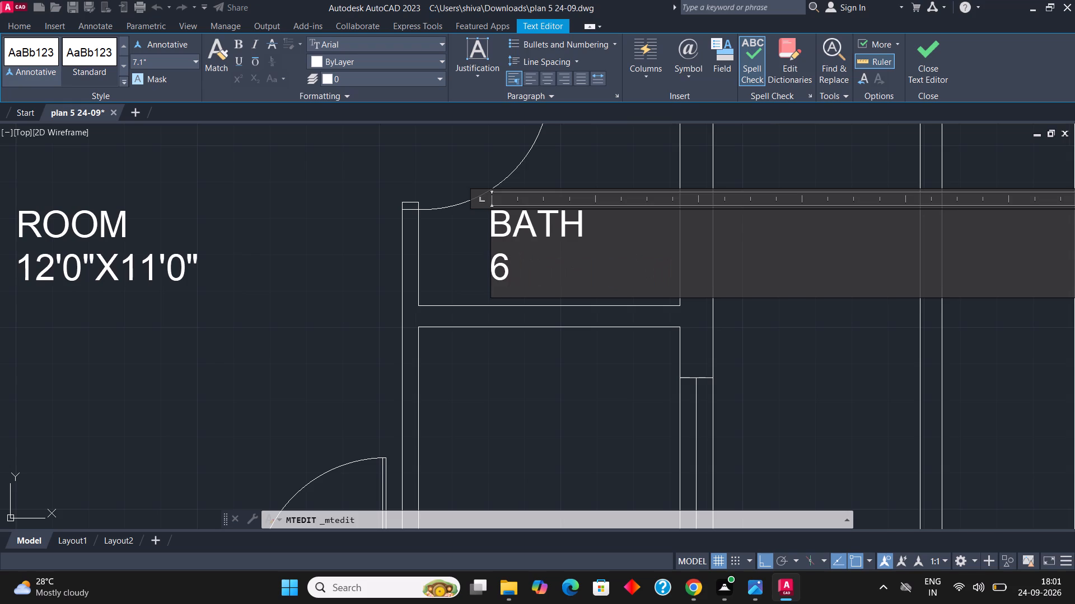
{"action": "key", "text": "apostrophe"}
{"action": "key", "text": "0"}
{"action": "key", "text": "shift+quotedbl"}
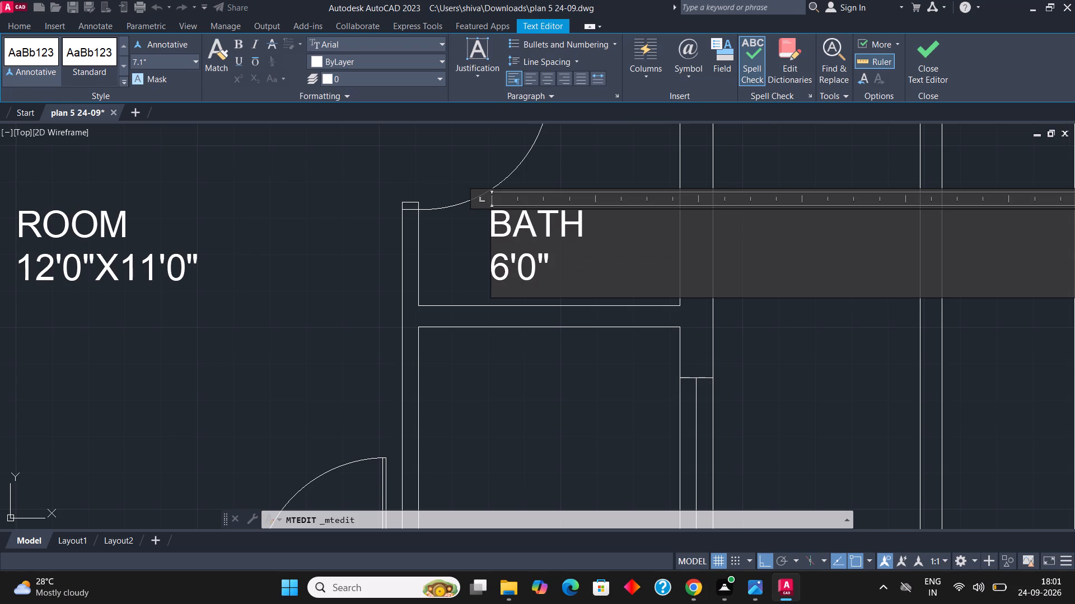
{"action": "key", "text": "x"}
{"action": "type", "text": "4'6\""}
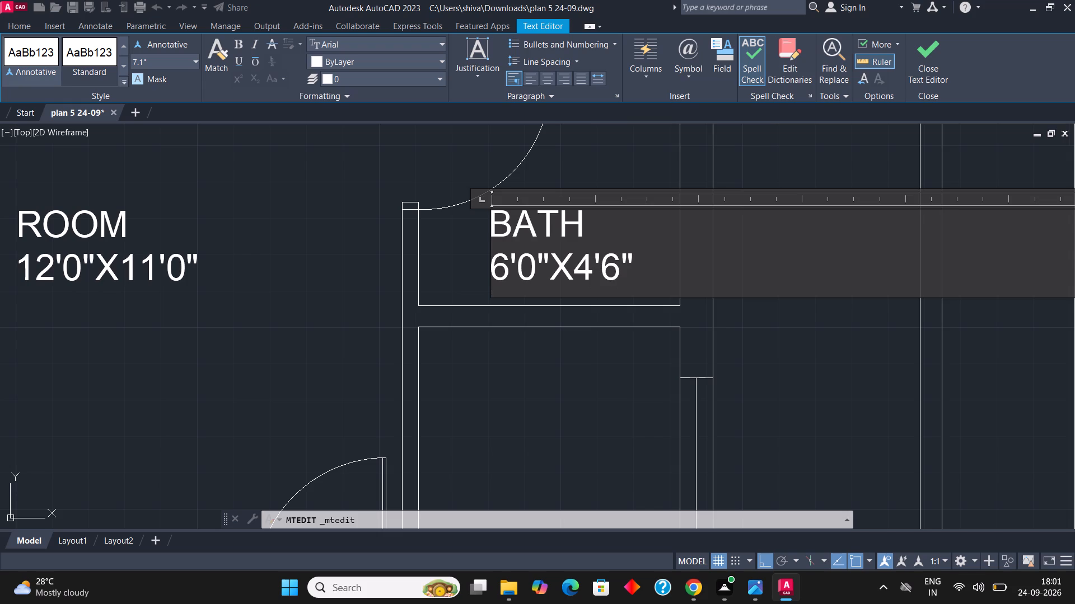
{"action": "left_click", "coordinate": [620, 399]}
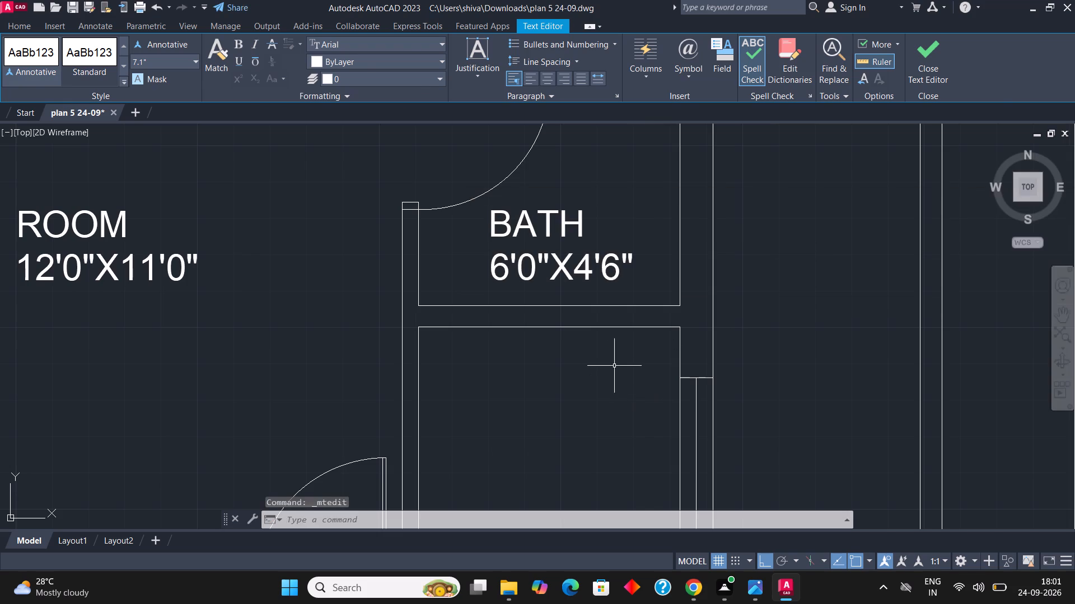
Copy the BATH label straight south by about 4'-10" into the space directly below the bath.
{"action": "scroll", "coordinate": [608, 265], "scroll_direction": "up", "scroll_amount": 1}
{"action": "left_click", "coordinate": [621, 289]}
{"action": "left_click", "coordinate": [554, 259]}
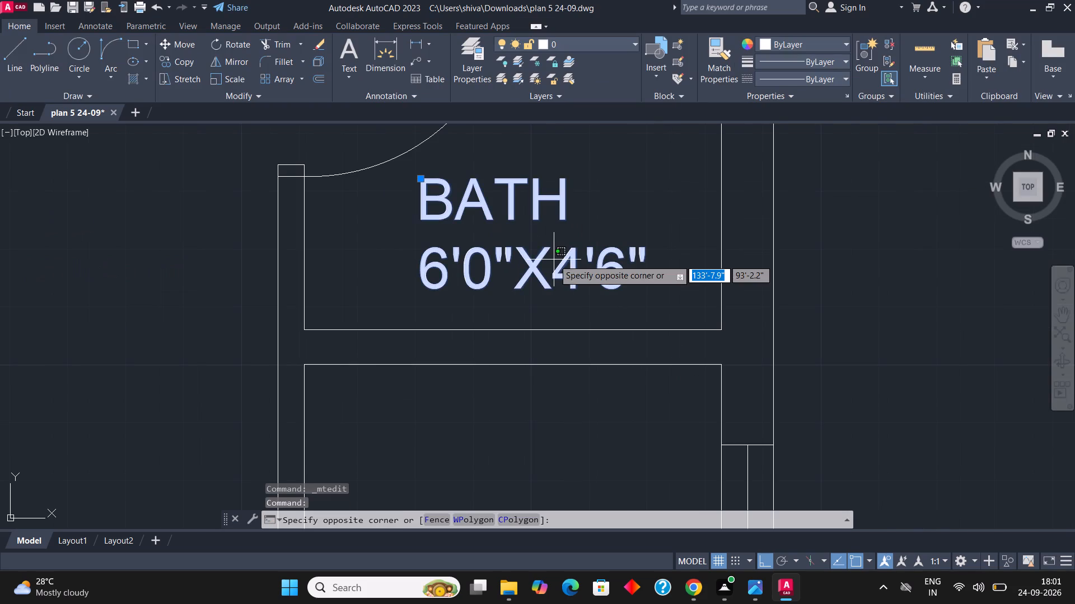
{"action": "key", "text": "Escape"}
{"action": "key", "text": "Escape"}
{"action": "left_click", "coordinate": [635, 281]}
{"action": "left_click", "coordinate": [432, 211]}
{"action": "scroll", "coordinate": [522, 237], "scroll_direction": "down", "scroll_amount": 1}
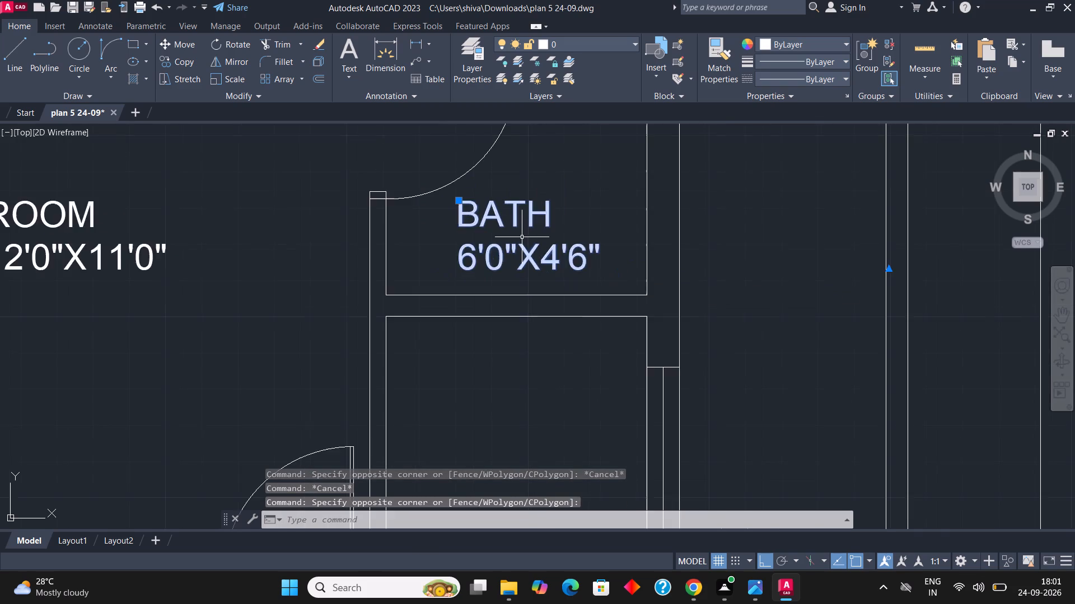
{"action": "scroll", "coordinate": [522, 237], "scroll_direction": "down", "scroll_amount": 3}
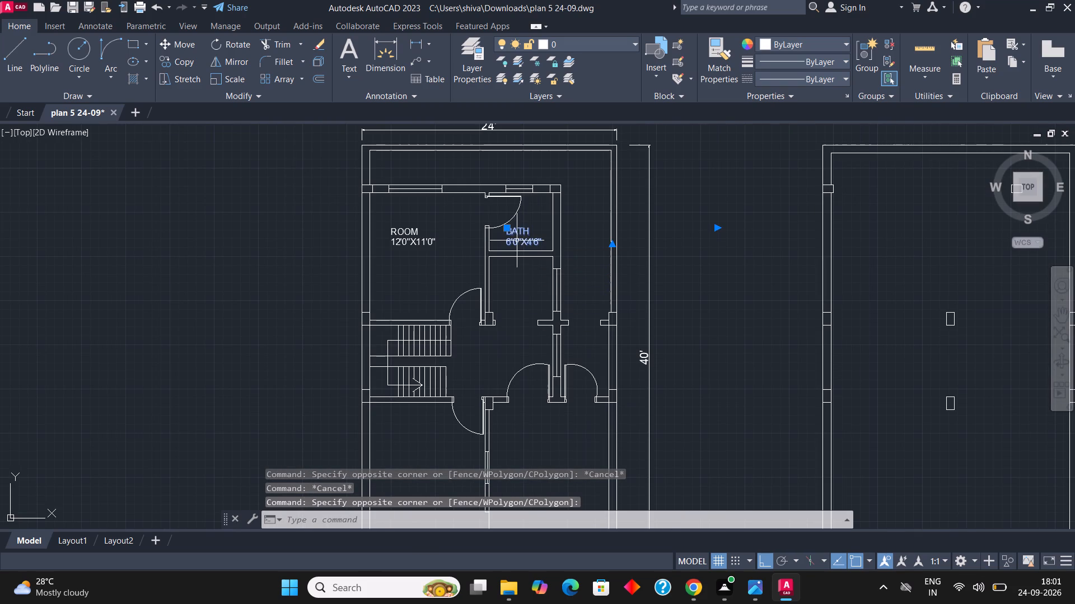
{"action": "scroll", "coordinate": [505, 250], "scroll_direction": "up", "scroll_amount": 1}
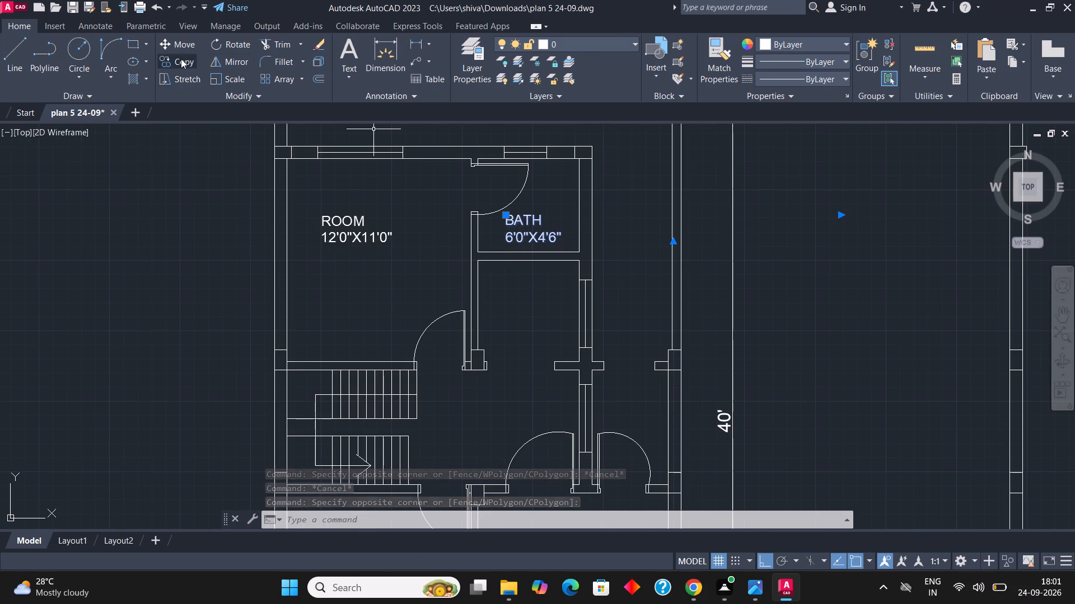
{"action": "left_click", "coordinate": [181, 59]}
{"action": "left_click", "coordinate": [539, 234]}
{"action": "scroll", "coordinate": [520, 324], "scroll_direction": "up", "scroll_amount": 1}
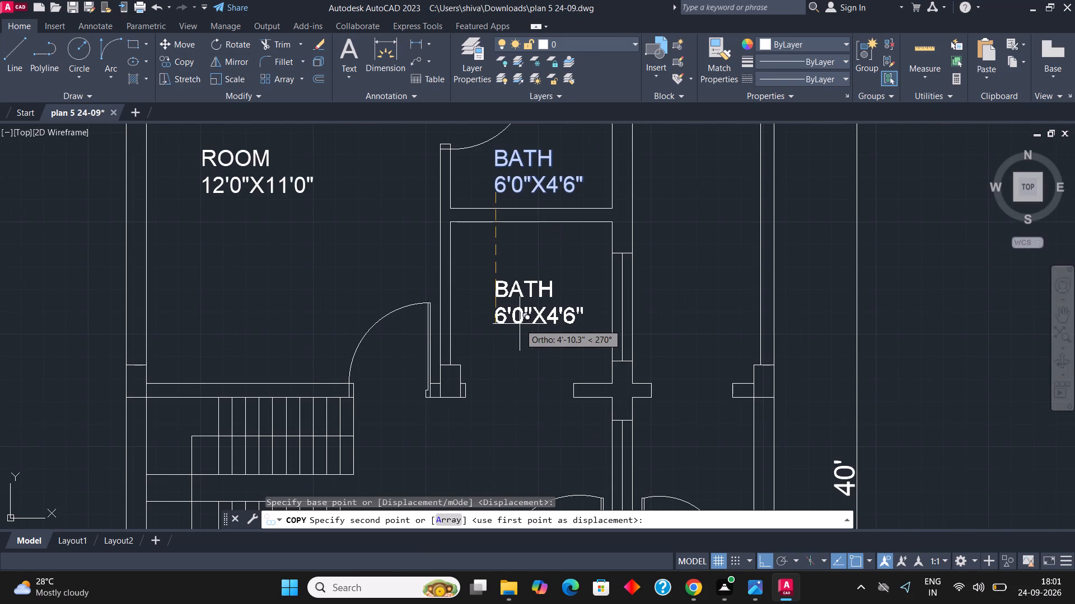
{"action": "left_click", "coordinate": [520, 324]}
{"action": "key", "text": "Escape"}
Change the name line of the copied label below the bath to KITCHEN.
{"action": "double_click", "coordinate": [528, 289]}
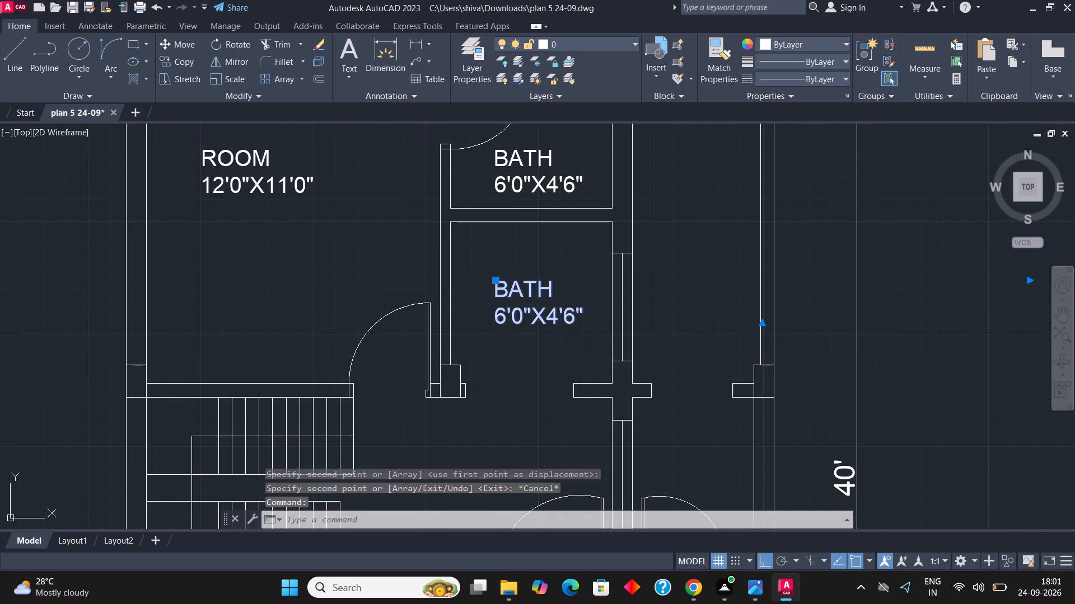
{"action": "left_click", "coordinate": [564, 290]}
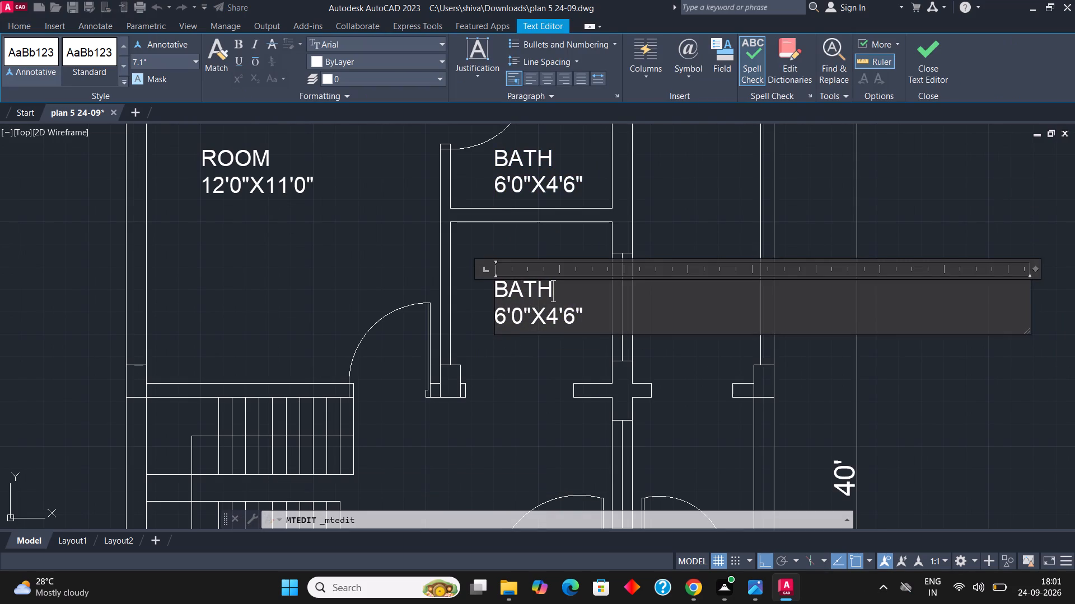
{"action": "key", "text": "BackSpace"}
{"action": "key", "text": "BackSpace"}
{"action": "key", "text": "BackSpace"}
{"action": "key", "text": "BackSpace"}
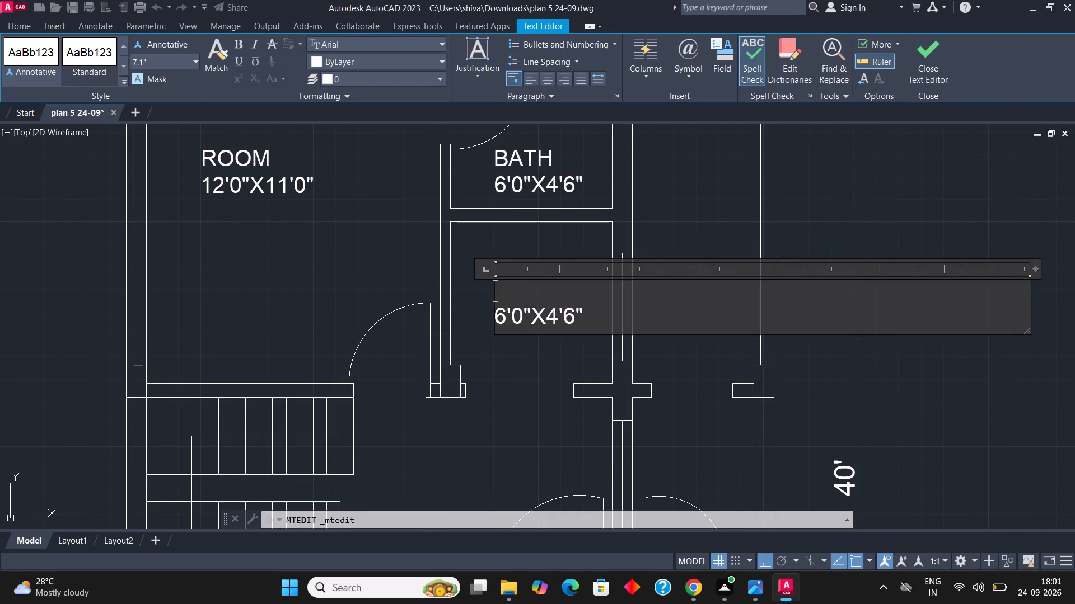
{"action": "type", "text": "KITCHEN"}
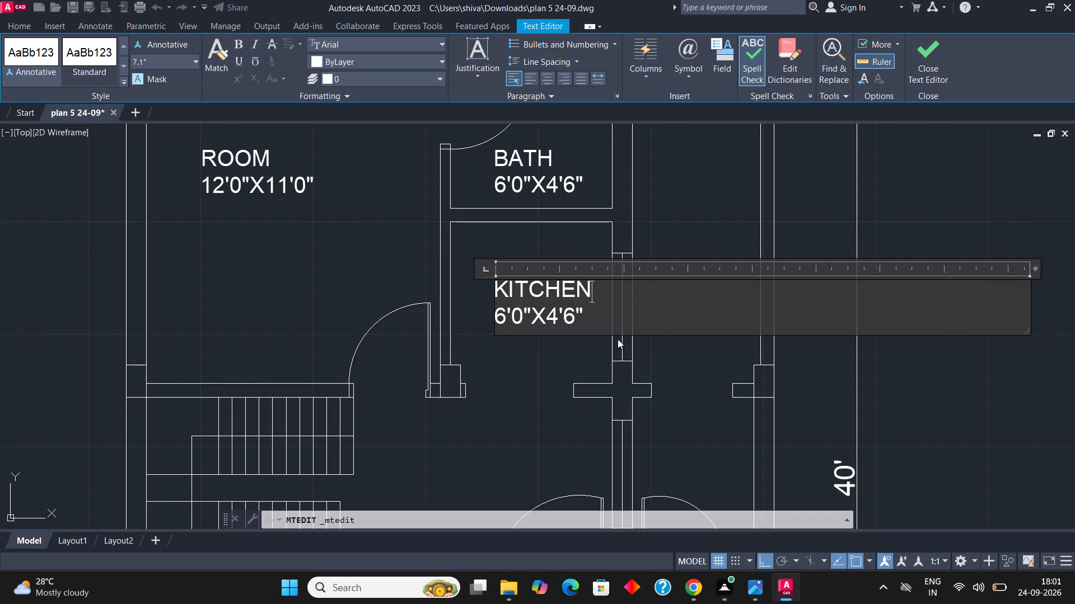
Change the size line under KITCHEN to 6'0"X6'0" and finish editing the label.
{"action": "left_click", "coordinate": [595, 319]}
{"action": "key", "text": "BackSpace"}
{"action": "key", "text": "BackSpace"}
{"action": "key", "text": "BackSpace"}
{"action": "key", "text": "BackSpace"}
{"action": "type", "text": "6'"}
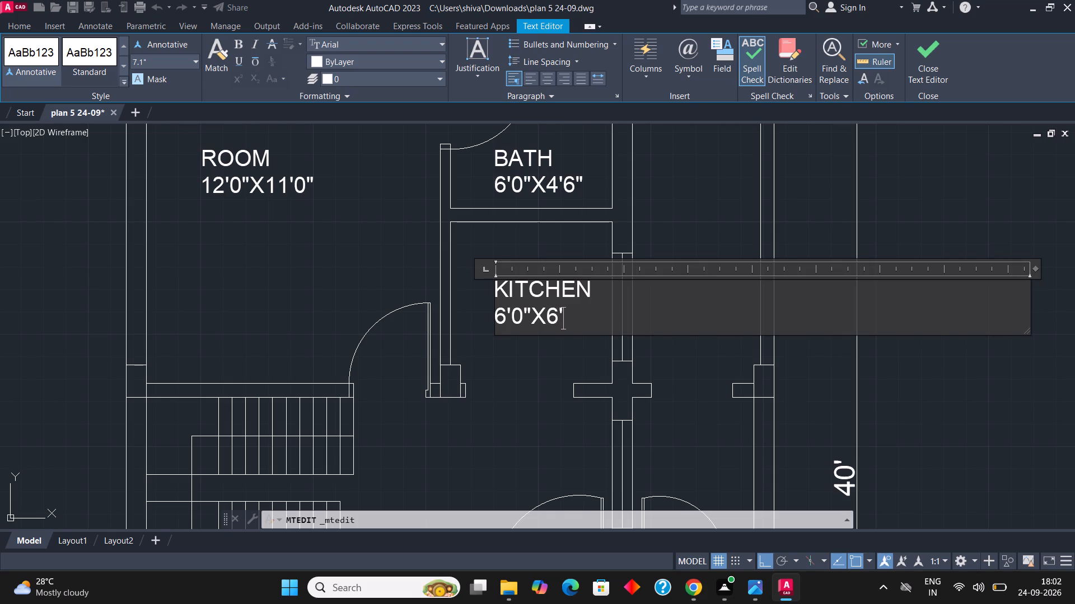
{"action": "key", "text": "0"}
{"action": "key", "text": "shift+quotedbl"}
{"action": "left_click", "coordinate": [540, 370]}
Copy the northwest ROOM label straight south by about 24' into the southwest room.
{"action": "scroll", "coordinate": [574, 291], "scroll_direction": "down", "scroll_amount": 2}
{"action": "scroll", "coordinate": [521, 287], "scroll_direction": "down", "scroll_amount": 1}
{"action": "scroll", "coordinate": [516, 333], "scroll_direction": "up", "scroll_amount": 1}
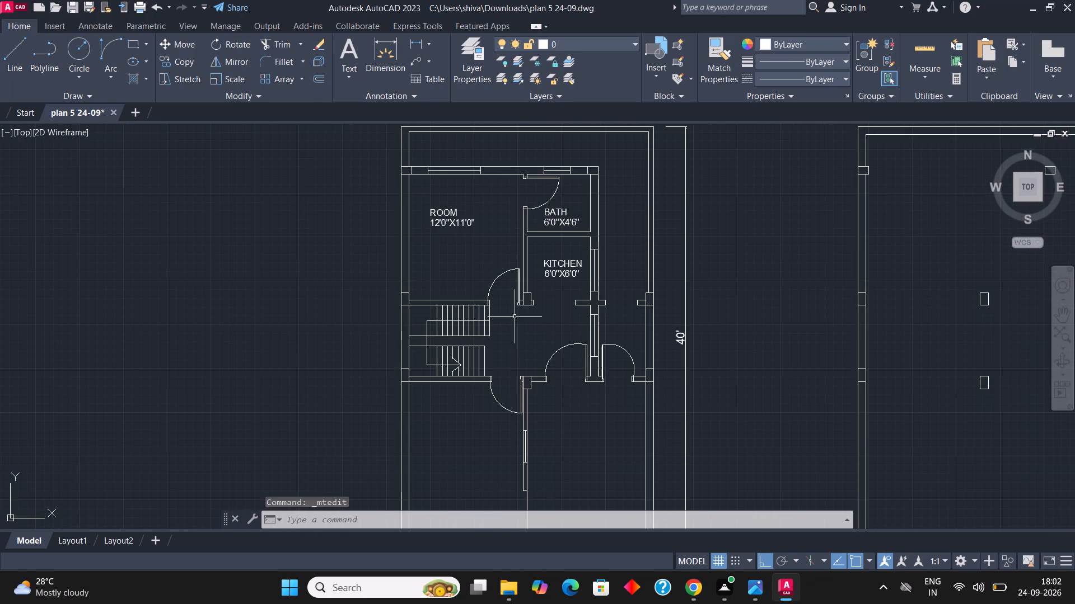
{"action": "scroll", "coordinate": [515, 314], "scroll_direction": "down", "scroll_amount": 1}
{"action": "scroll", "coordinate": [511, 371], "scroll_direction": "up", "scroll_amount": 2}
{"action": "scroll", "coordinate": [568, 279], "scroll_direction": "down", "scroll_amount": 2}
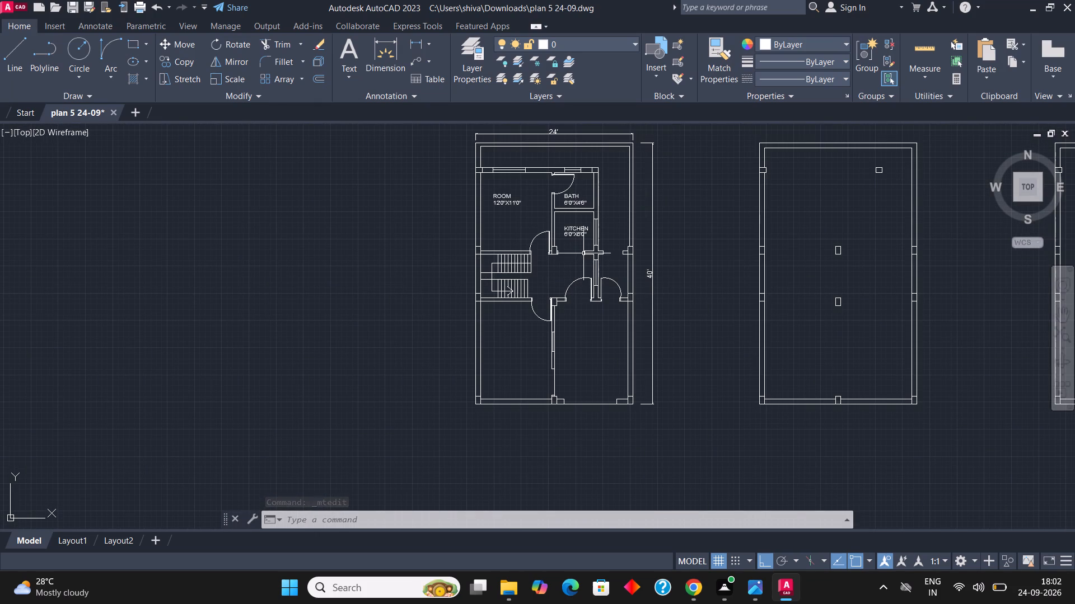
{"action": "scroll", "coordinate": [577, 237], "scroll_direction": "up", "scroll_amount": 2}
{"action": "scroll", "coordinate": [577, 237], "scroll_direction": "down", "scroll_amount": 2}
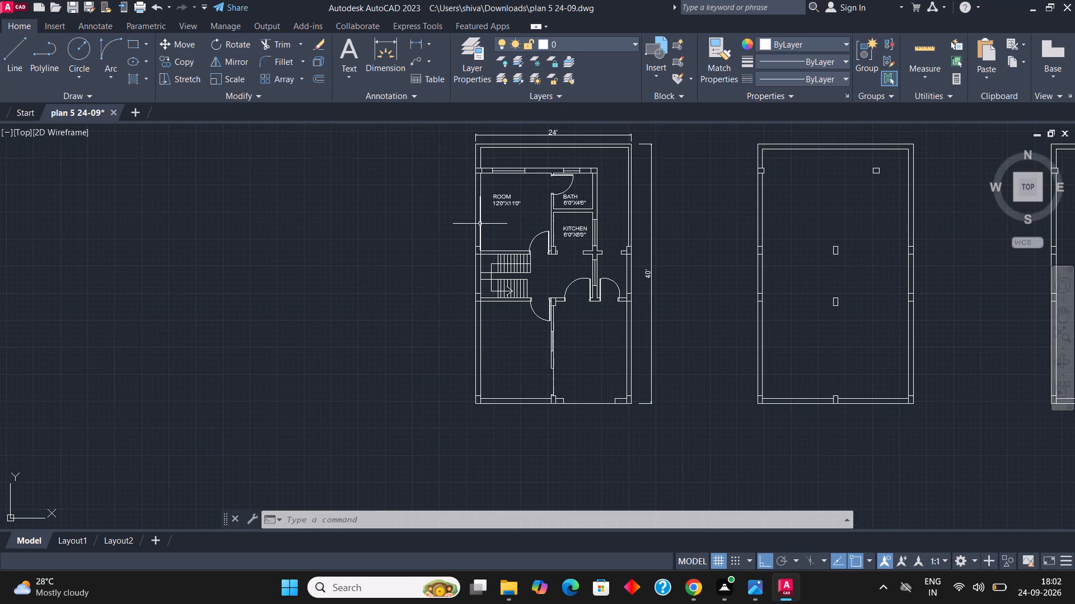
{"action": "scroll", "coordinate": [521, 216], "scroll_direction": "up", "scroll_amount": 1}
{"action": "left_click", "coordinate": [521, 216]}
{"action": "left_click", "coordinate": [488, 194]}
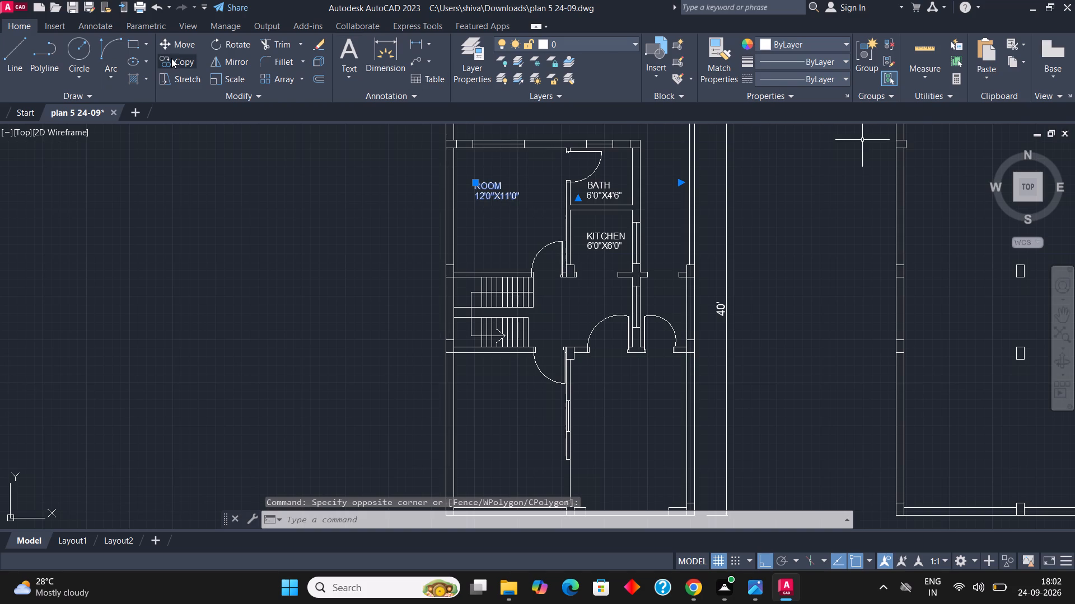
{"action": "left_click", "coordinate": [171, 58]}
{"action": "left_click", "coordinate": [507, 199]}
{"action": "scroll", "coordinate": [508, 172], "scroll_direction": "down", "scroll_amount": 4}
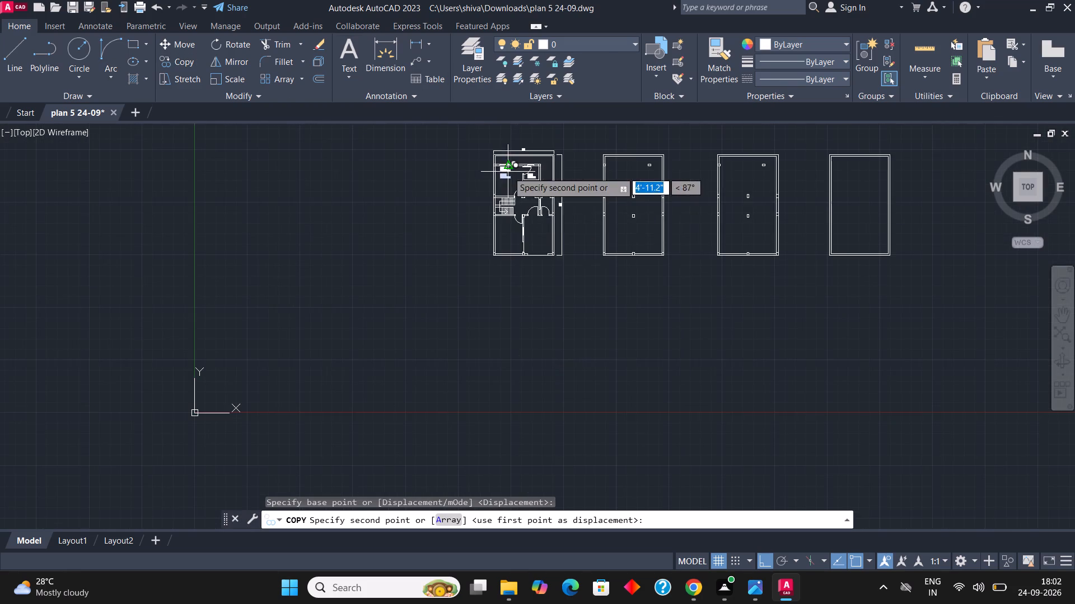
{"action": "scroll", "coordinate": [508, 239], "scroll_direction": "up", "scroll_amount": 3}
{"action": "left_click", "coordinate": [509, 239]}
{"action": "scroll", "coordinate": [510, 239], "scroll_direction": "up", "scroll_amount": 1}
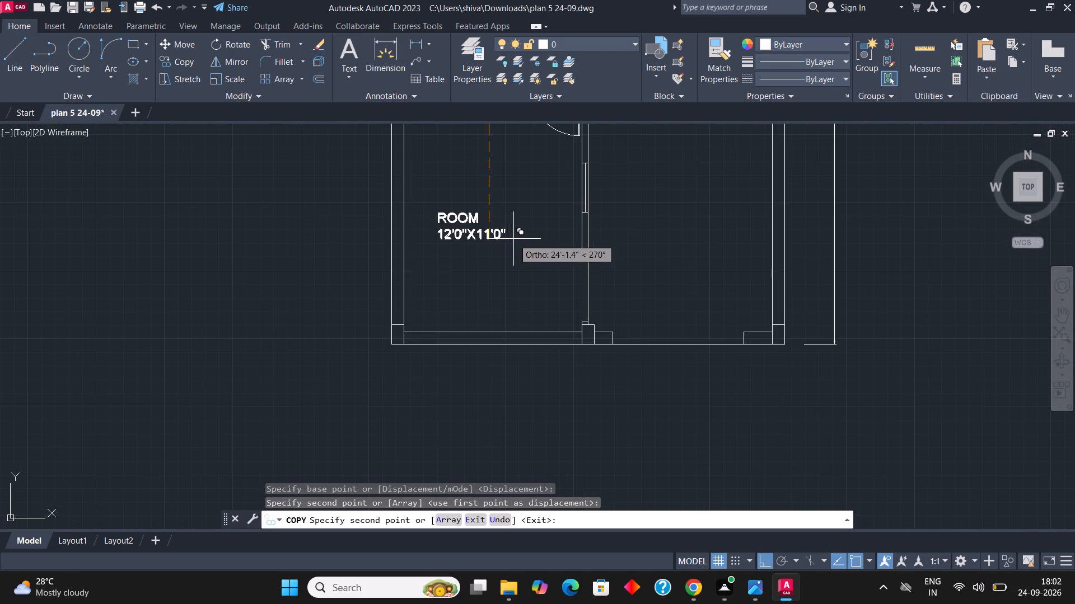
{"action": "key", "text": "Escape"}
Change the size line of the southwest ROOM label to 11'0"X15'0" and finish editing it.
{"action": "double_click", "coordinate": [472, 220]}
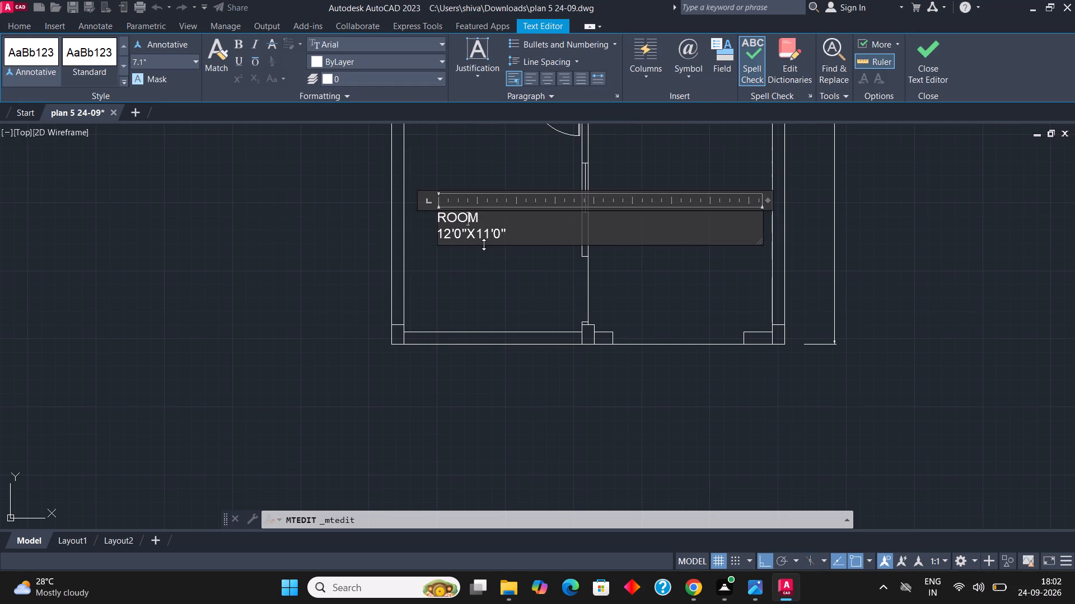
{"action": "scroll", "coordinate": [484, 244], "scroll_direction": "up", "scroll_amount": 1}
{"action": "left_click", "coordinate": [432, 232]}
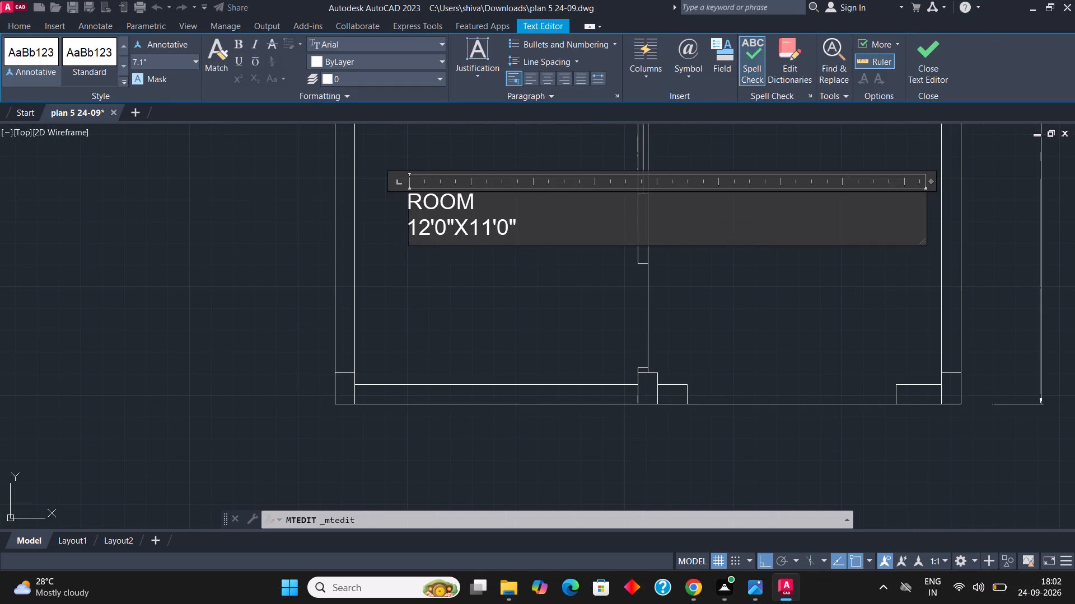
{"action": "key", "text": "BackSpace"}
{"action": "key", "text": "1"}
{"action": "left_click", "coordinate": [491, 228]}
{"action": "key", "text": "BackSpace"}
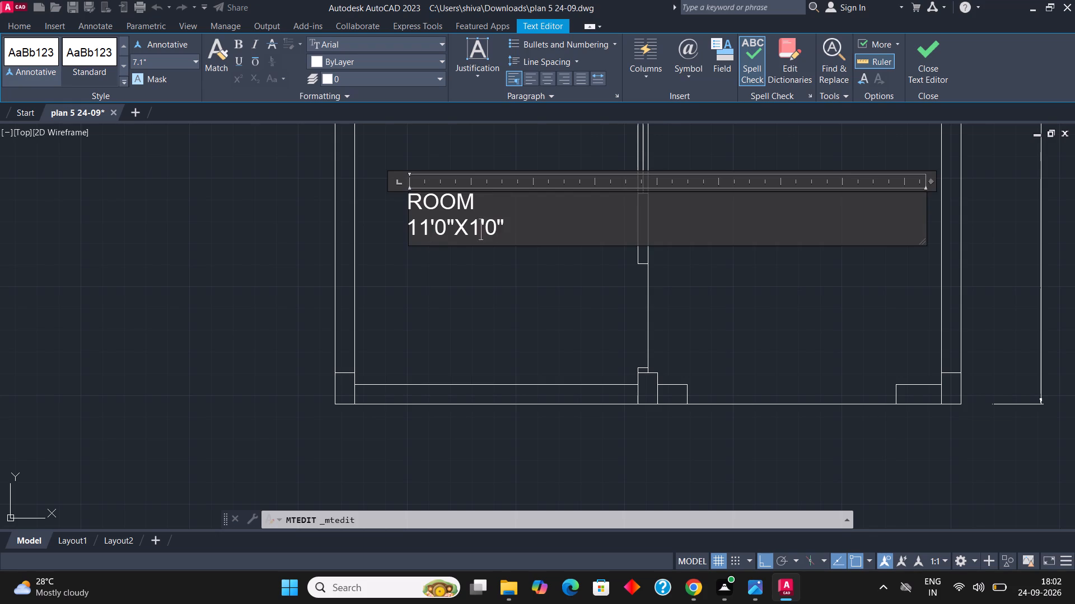
{"action": "key", "text": "5"}
{"action": "left_click", "coordinate": [516, 308]}
Copy the southwest ROOM label straight east into the southeast room.
{"action": "left_click", "coordinate": [506, 260]}
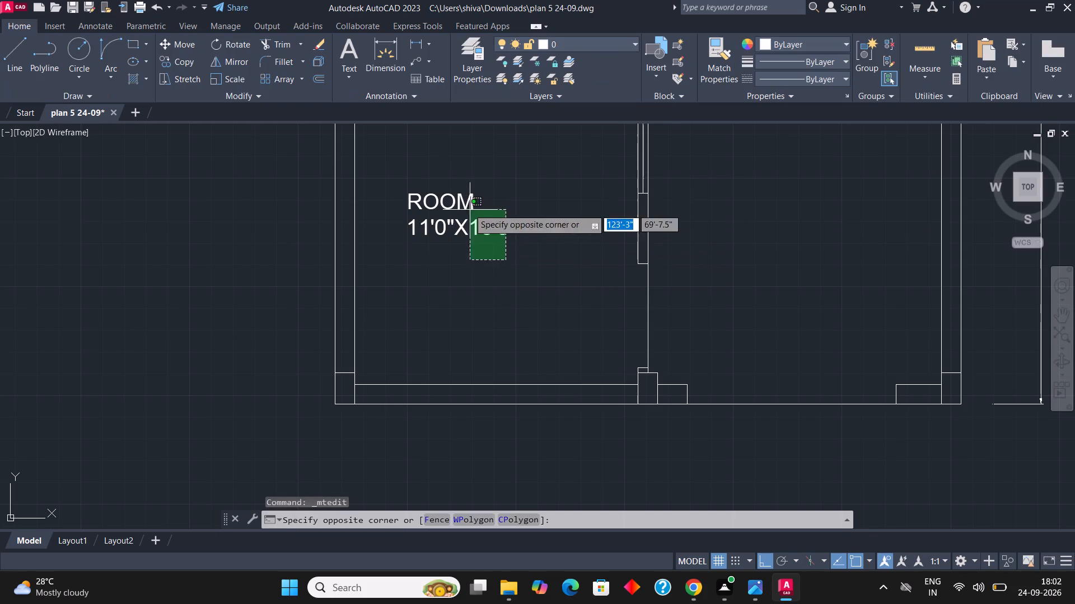
{"action": "left_click", "coordinate": [465, 204]}
{"action": "scroll", "coordinate": [408, 234], "scroll_direction": "down", "scroll_amount": 1}
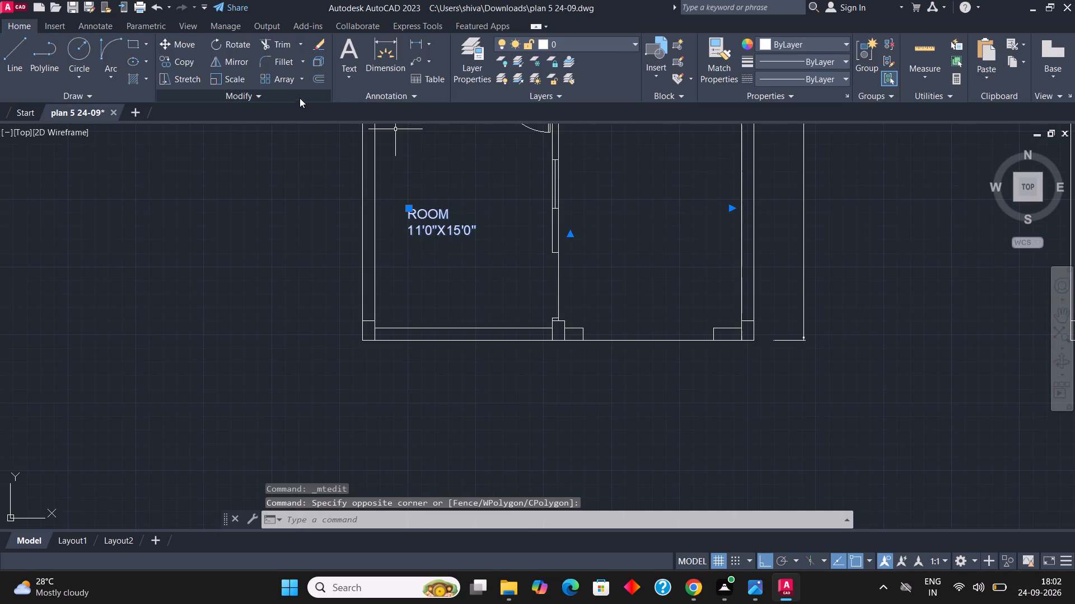
{"action": "left_click", "coordinate": [189, 63]}
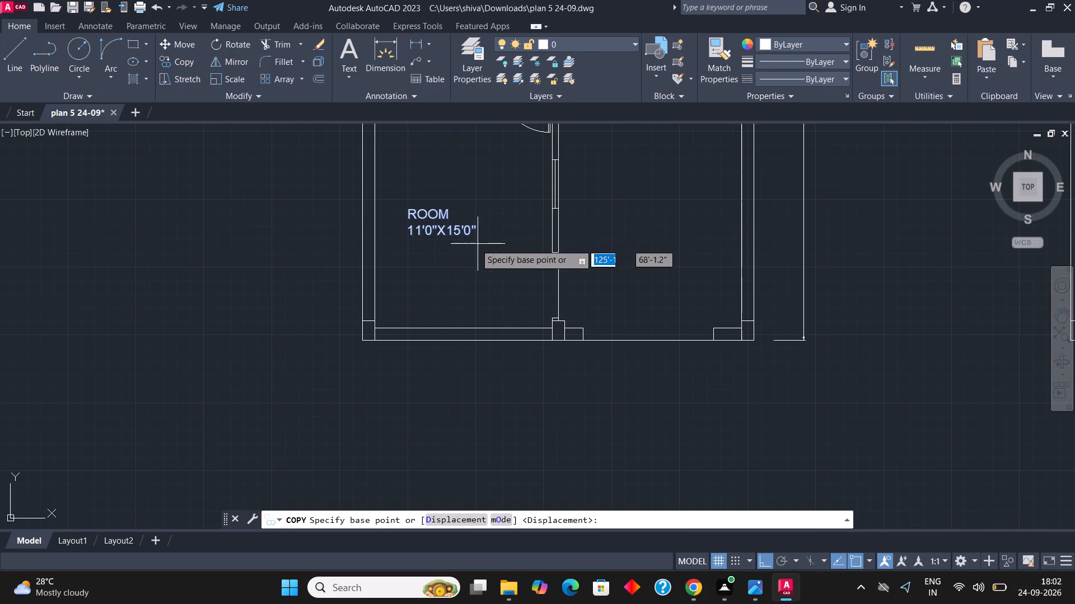
{"action": "left_click", "coordinate": [474, 244]}
{"action": "scroll", "coordinate": [623, 248], "scroll_direction": "up", "scroll_amount": 1}
{"action": "left_click", "coordinate": [623, 248]}
{"action": "key", "text": "Escape"}
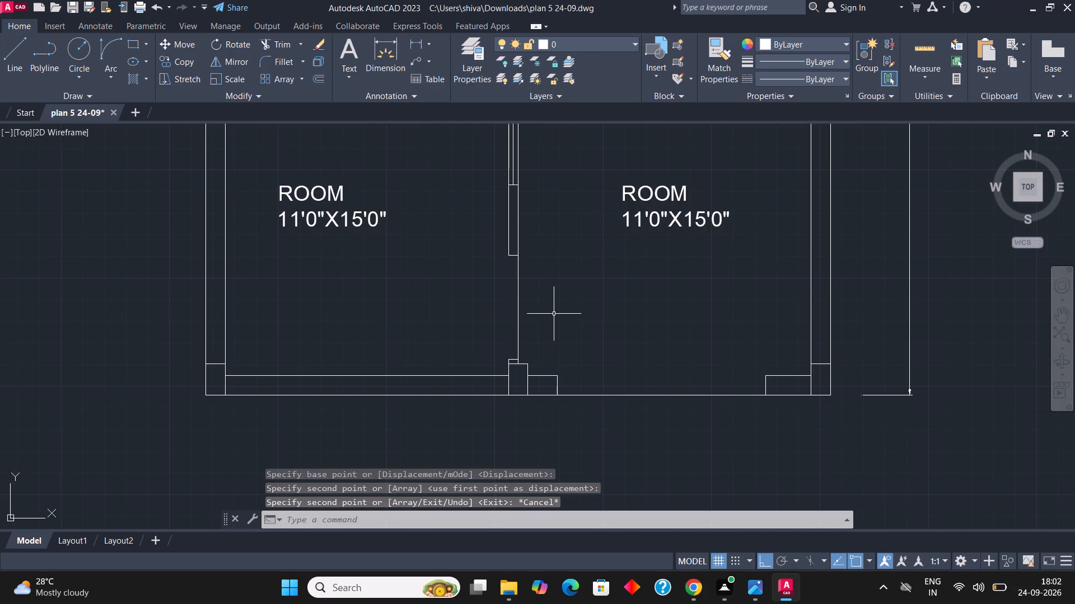
Draw the door leaf outline from the south jamb's northwest corner: 3' west, 1" north, and back east past the wall between the south rooms.
{"action": "scroll", "coordinate": [515, 328], "scroll_direction": "up", "scroll_amount": 1}
{"action": "key", "text": "Escape"}
{"action": "key", "text": "Escape"}
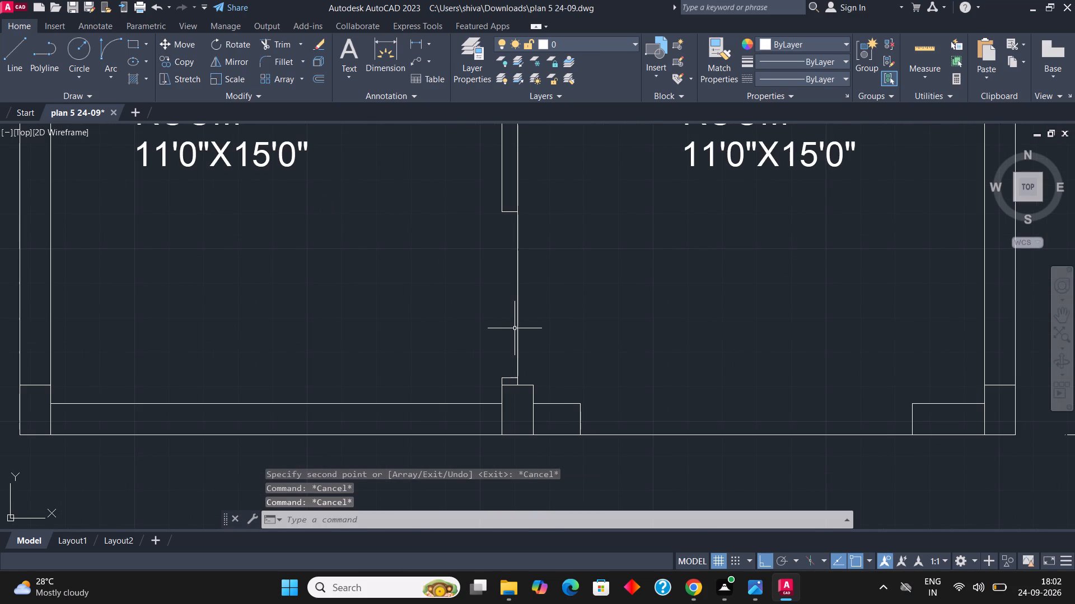
{"action": "key", "text": "l"}
{"action": "key", "text": "Return"}
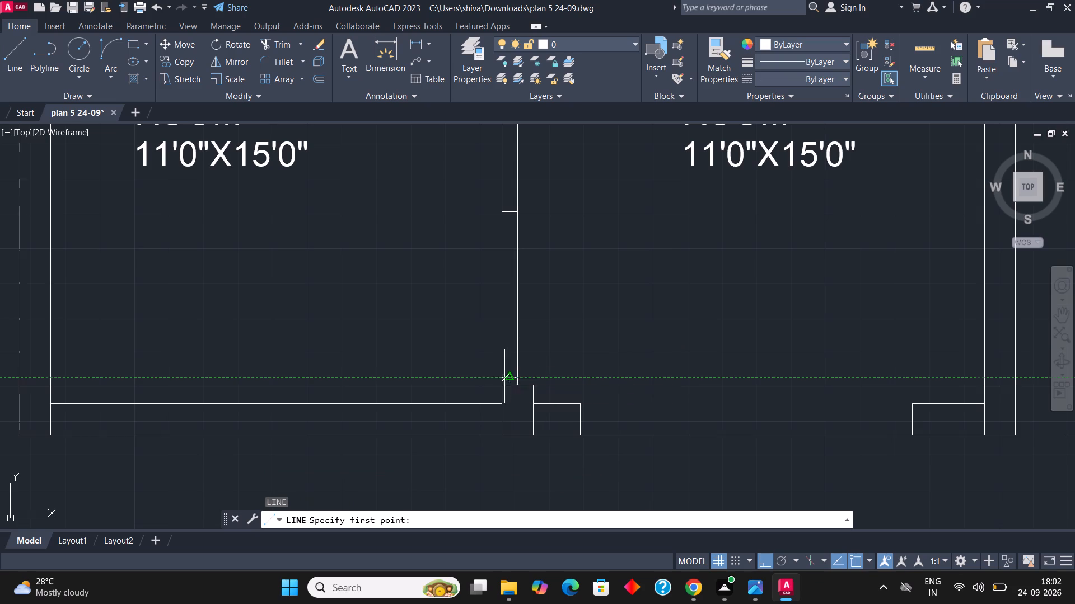
{"action": "scroll", "coordinate": [495, 375], "scroll_direction": "down", "scroll_amount": 1}
{"action": "scroll", "coordinate": [495, 375], "scroll_direction": "up", "scroll_amount": 3}
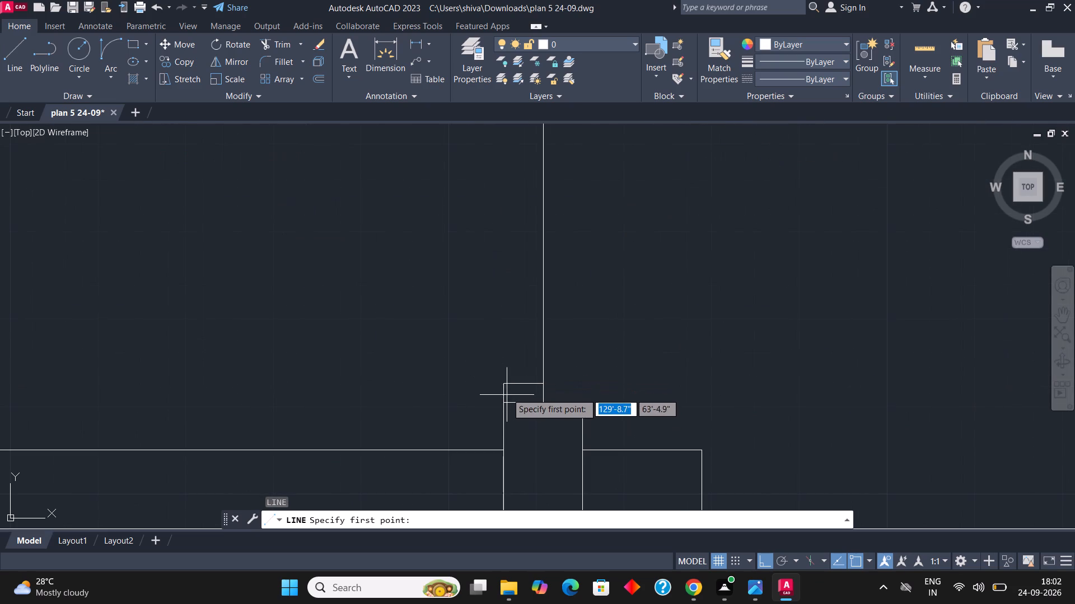
{"action": "left_click", "coordinate": [506, 383]}
{"action": "scroll", "coordinate": [506, 383], "scroll_direction": "down", "scroll_amount": 2}
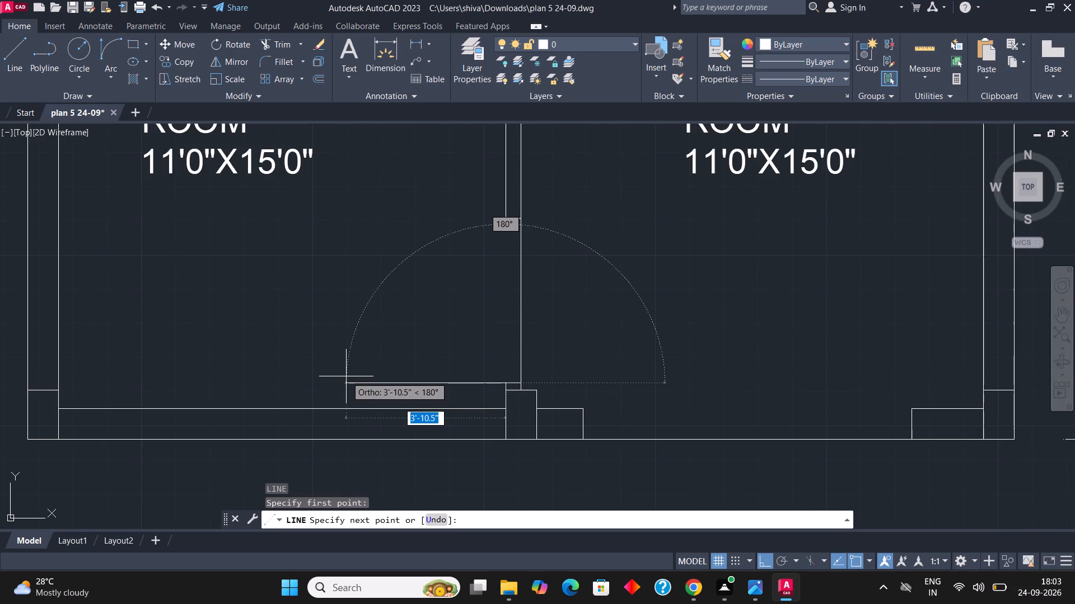
{"action": "type", "text": "3'"}
{"action": "key", "text": "Return"}
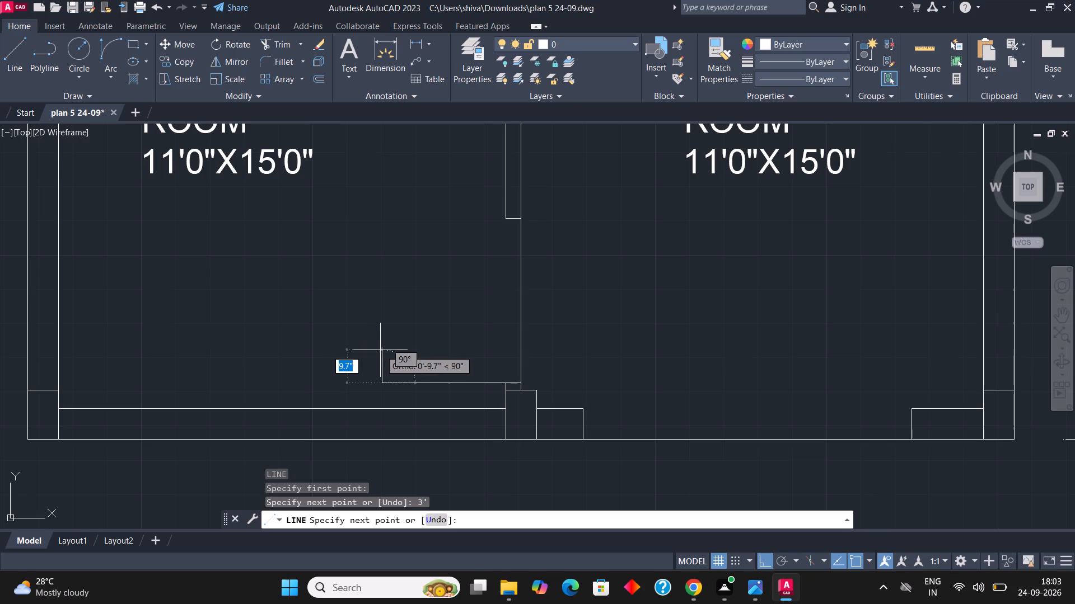
{"action": "type", "text": "1\""}
{"action": "key", "text": "Return"}
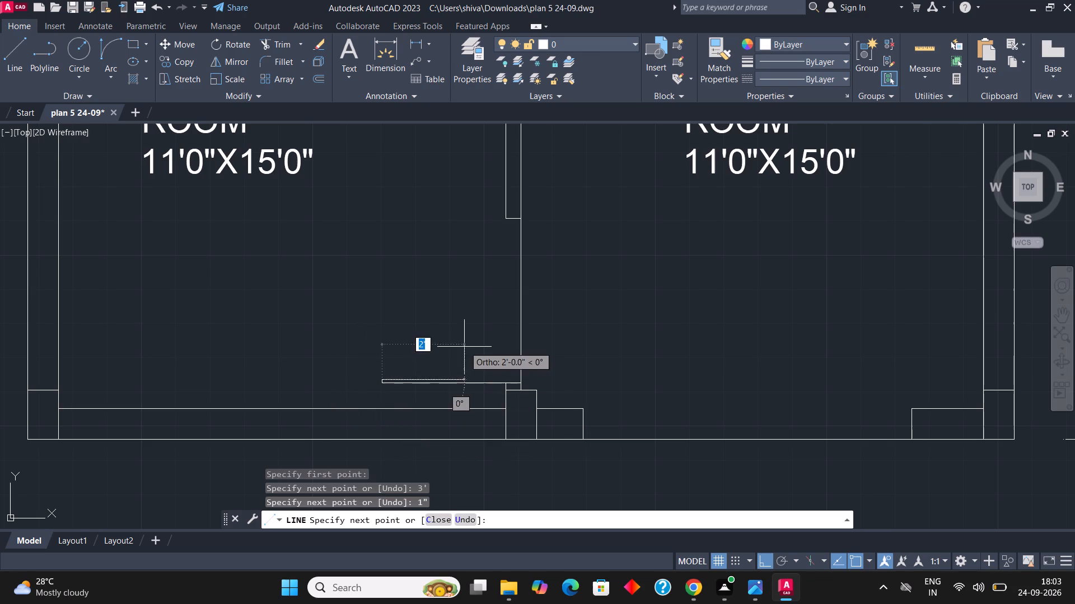
{"action": "scroll", "coordinate": [522, 367], "scroll_direction": "up", "scroll_amount": 2}
{"action": "scroll", "coordinate": [606, 340], "scroll_direction": "down", "scroll_amount": 1}
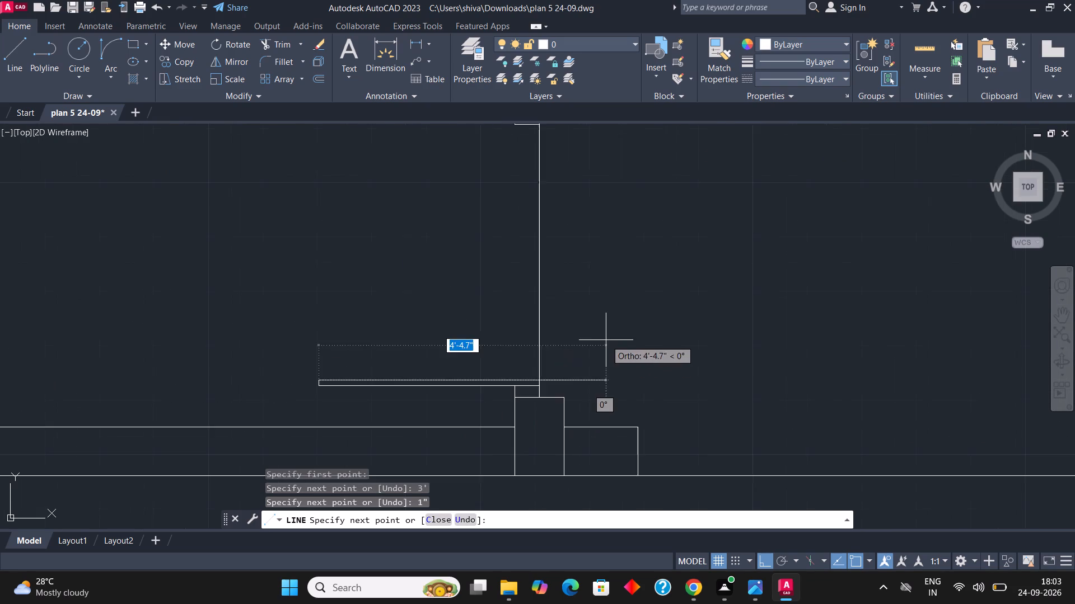
{"action": "scroll", "coordinate": [571, 409], "scroll_direction": "up", "scroll_amount": 2}
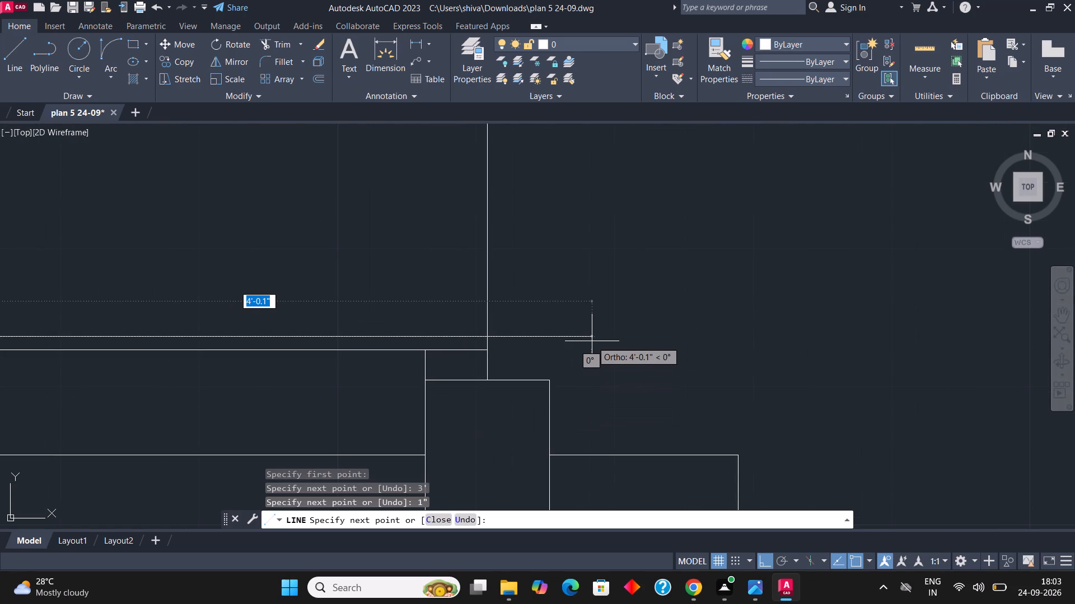
{"action": "scroll", "coordinate": [595, 339], "scroll_direction": "down", "scroll_amount": 2}
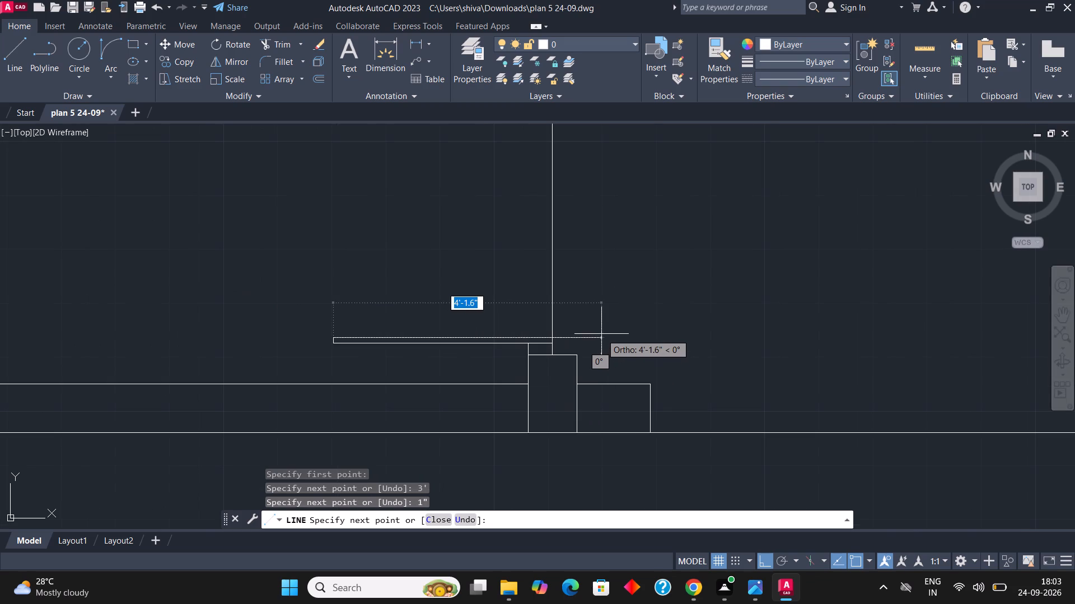
{"action": "scroll", "coordinate": [581, 324], "scroll_direction": "up", "scroll_amount": 1}
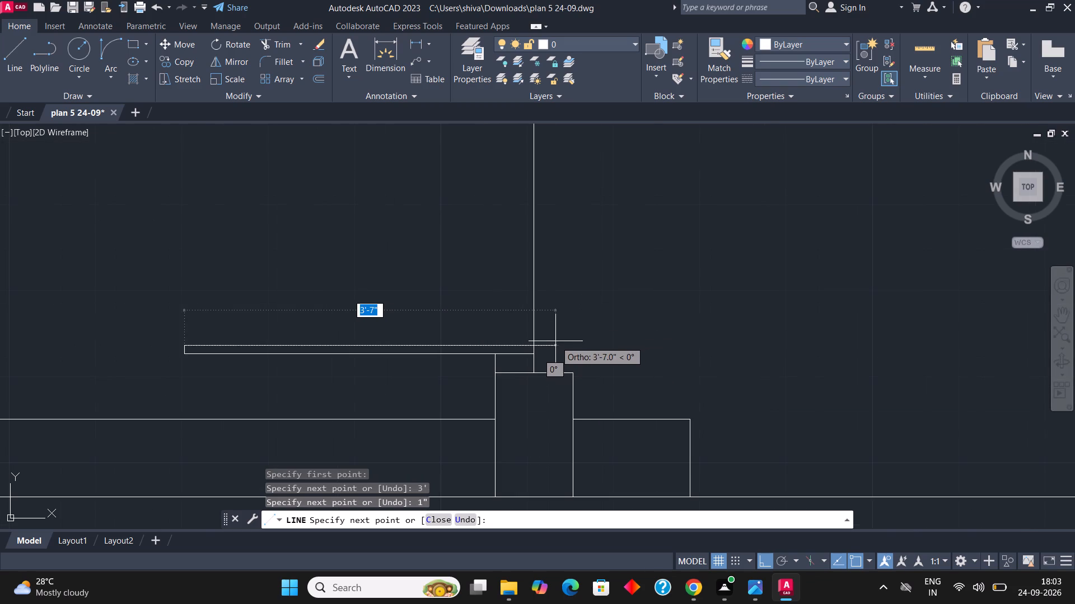
{"action": "scroll", "coordinate": [555, 343], "scroll_direction": "down", "scroll_amount": 2}
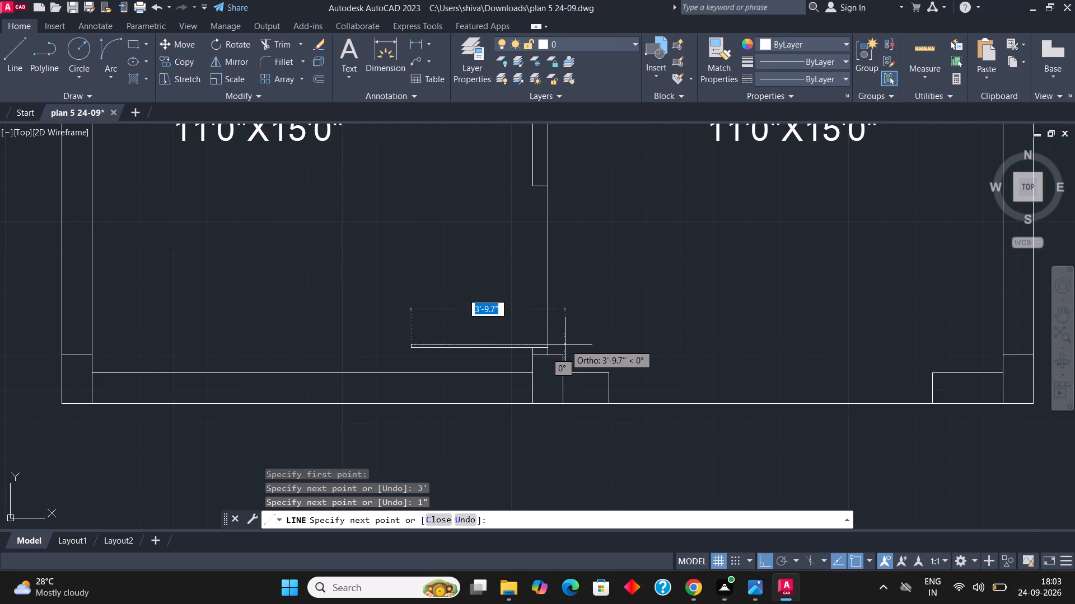
{"action": "scroll", "coordinate": [557, 347], "scroll_direction": "up", "scroll_amount": 3}
{"action": "left_click", "coordinate": [558, 350]}
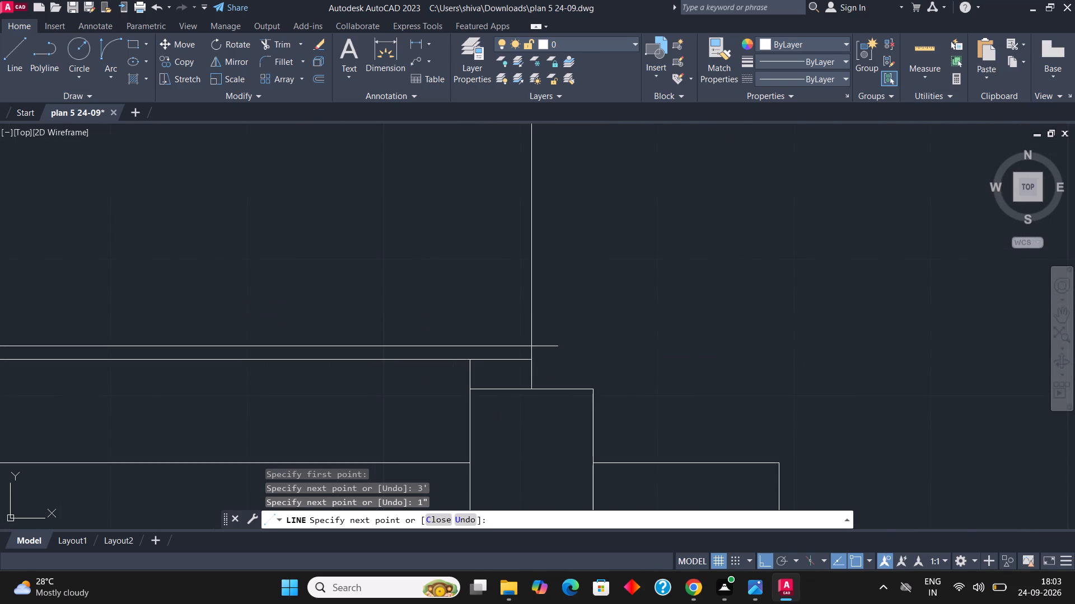
{"action": "key", "text": "Escape"}
Trim the door leaf's upper line where it overshoots the east face of the wall.
{"action": "type", "text": "TR"}
{"action": "key", "text": "Return"}
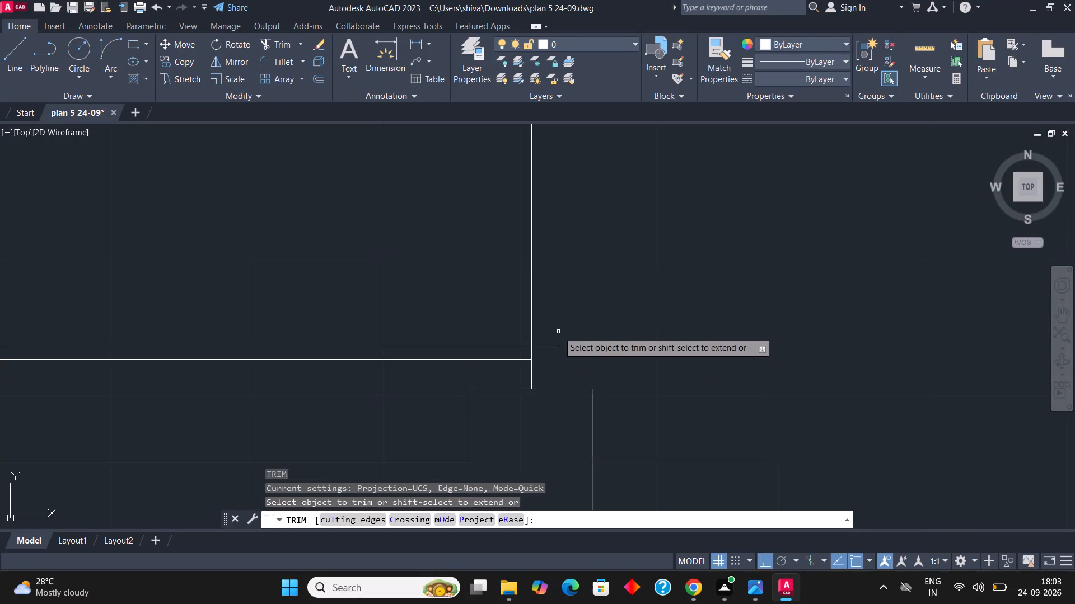
{"action": "left_click", "coordinate": [556, 327]}
{"action": "left_click", "coordinate": [548, 370]}
{"action": "scroll", "coordinate": [557, 376], "scroll_direction": "down", "scroll_amount": 2}
{"action": "key", "text": "Escape"}
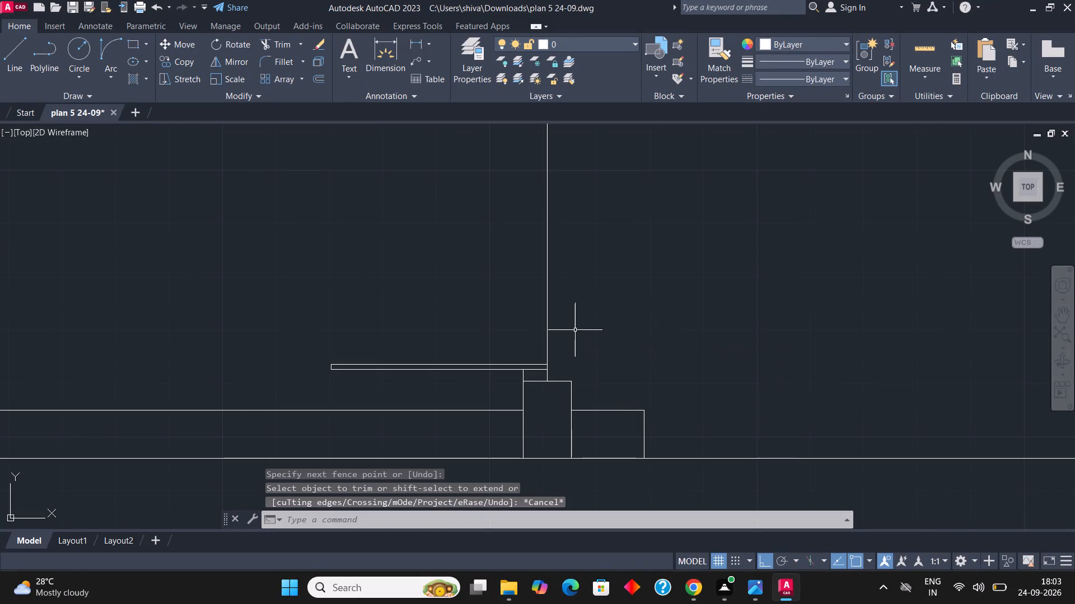
Offset the wall end line at the north side of the door opening 2" south into the opening.
{"action": "scroll", "coordinate": [530, 393], "scroll_direction": "down", "scroll_amount": 1}
{"action": "scroll", "coordinate": [530, 215], "scroll_direction": "up", "scroll_amount": 2}
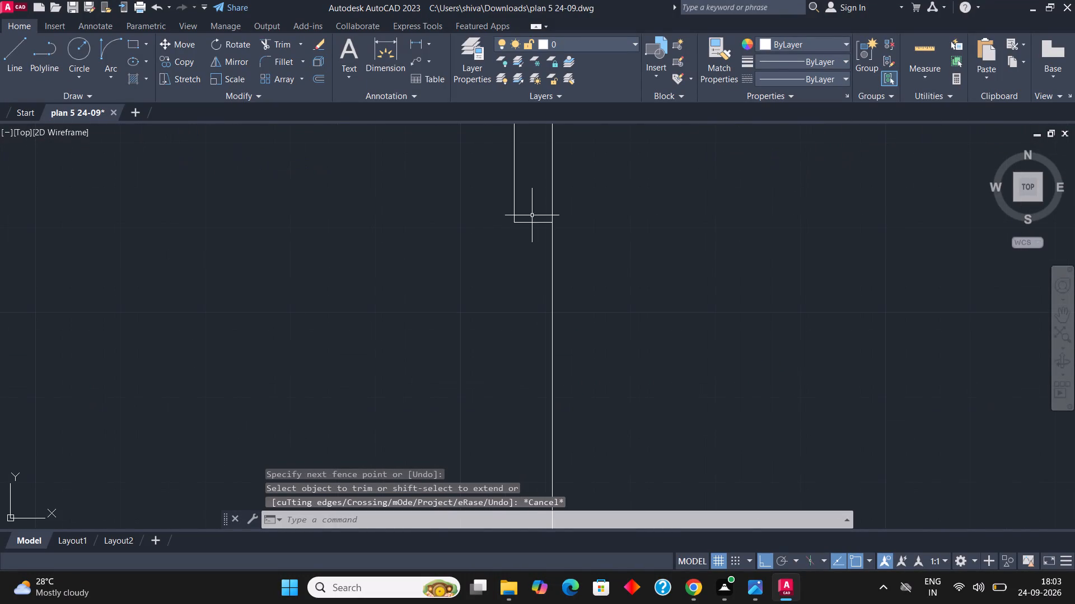
{"action": "left_click", "coordinate": [540, 262]}
{"action": "left_click", "coordinate": [534, 212]}
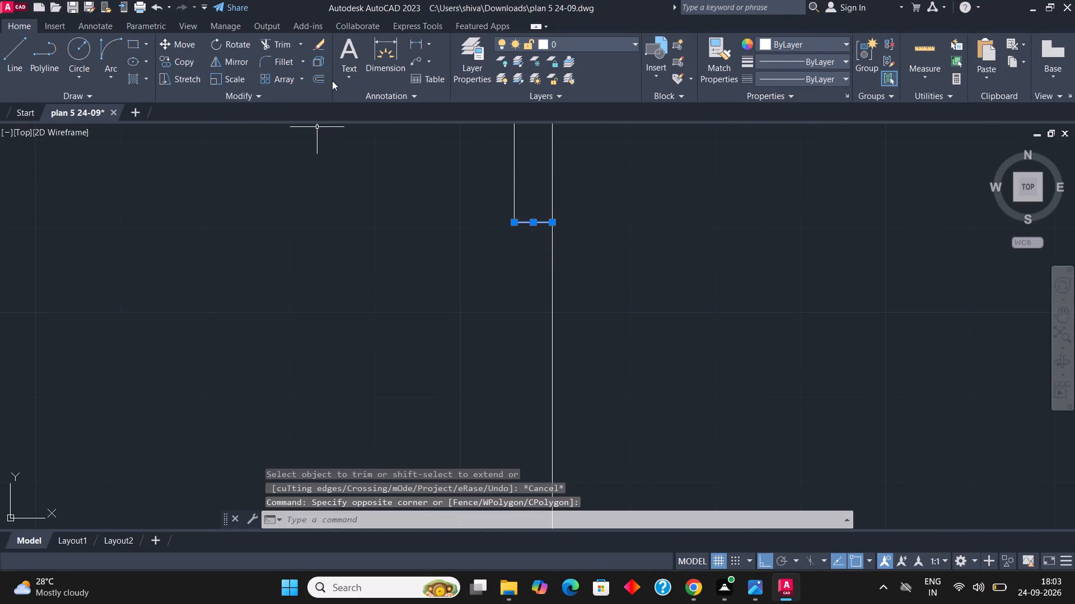
{"action": "left_click", "coordinate": [319, 82]}
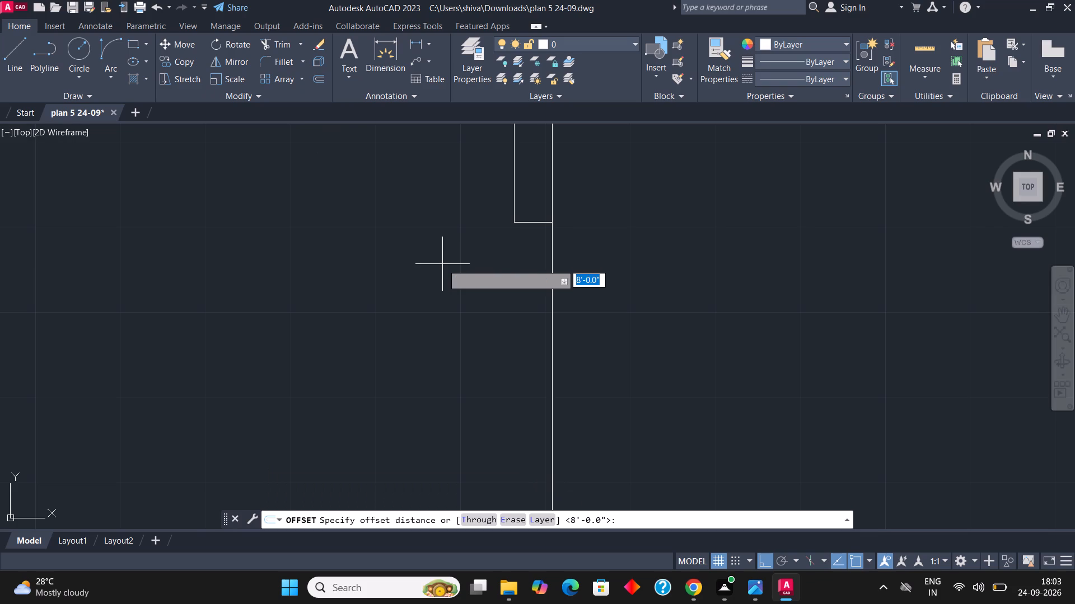
{"action": "type", "text": "2\""}
{"action": "key", "text": "Return"}
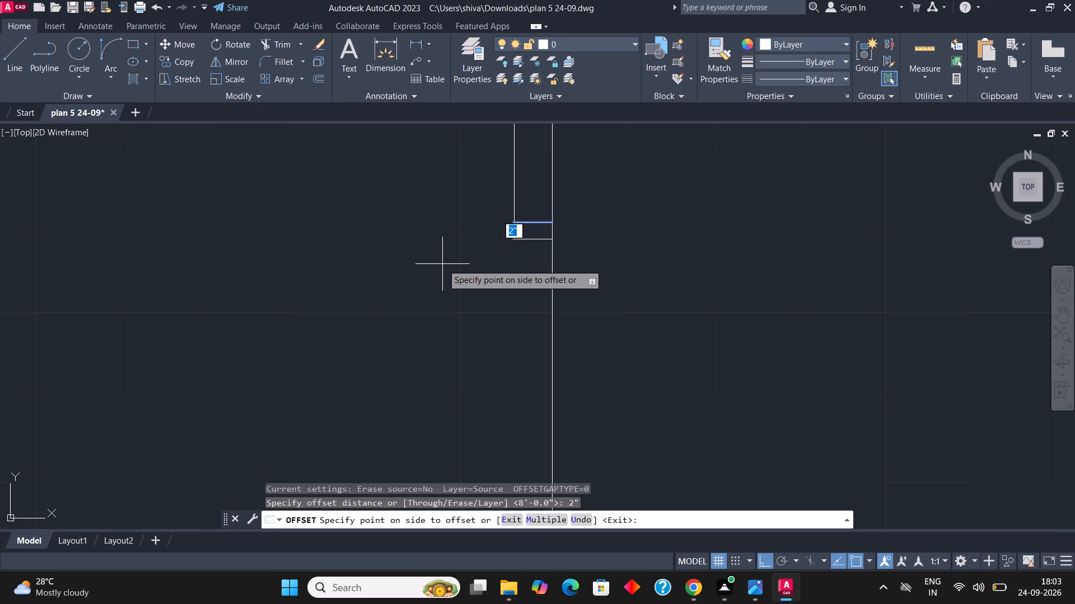
{"action": "left_click", "coordinate": [441, 252]}
{"action": "key", "text": "Escape"}
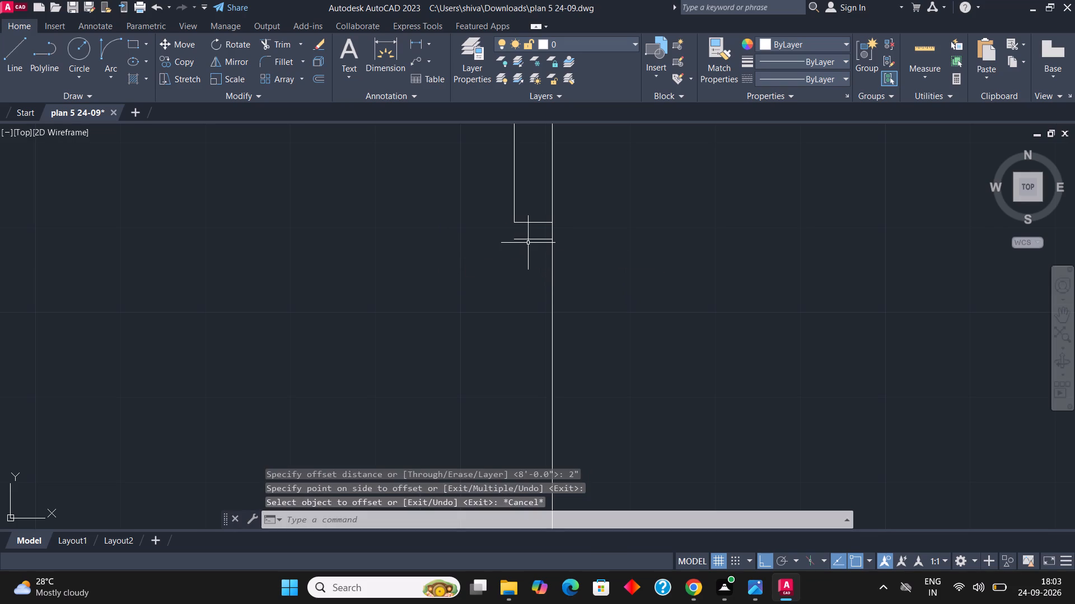
Extend the wall's west face line down to the offset line to close the north door jamb.
{"action": "key", "text": "Escape"}
{"action": "type", "text": "EX"}
{"action": "key", "text": "Return"}
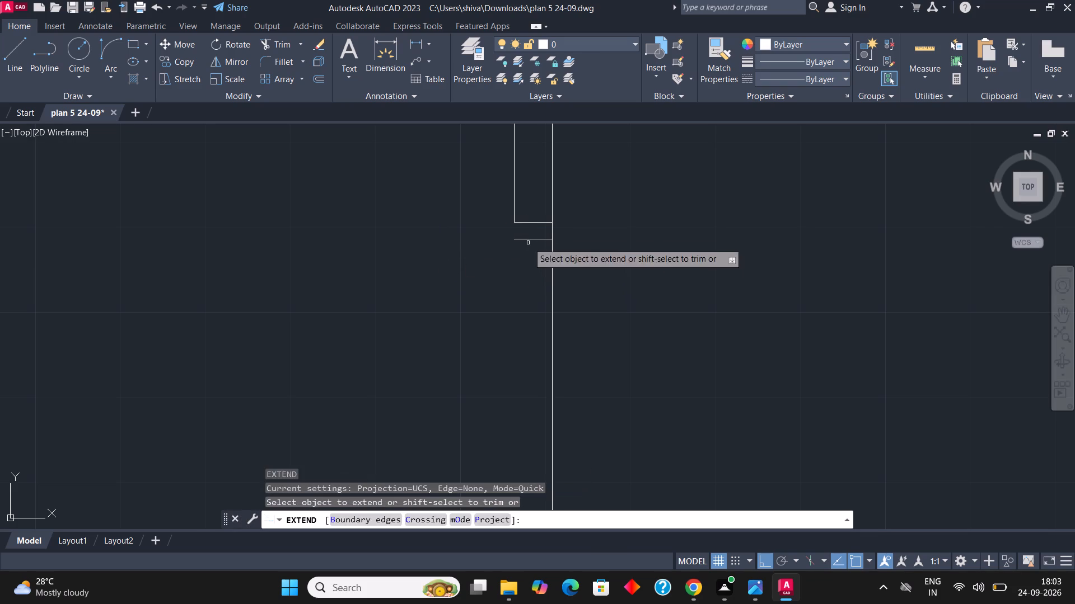
{"action": "left_click", "coordinate": [525, 214]}
{"action": "left_click", "coordinate": [507, 211]}
{"action": "key", "text": "Escape"}
{"action": "key", "text": "Escape"}
{"action": "key", "text": "Escape"}
{"action": "scroll", "coordinate": [532, 249], "scroll_direction": "down", "scroll_amount": 2}
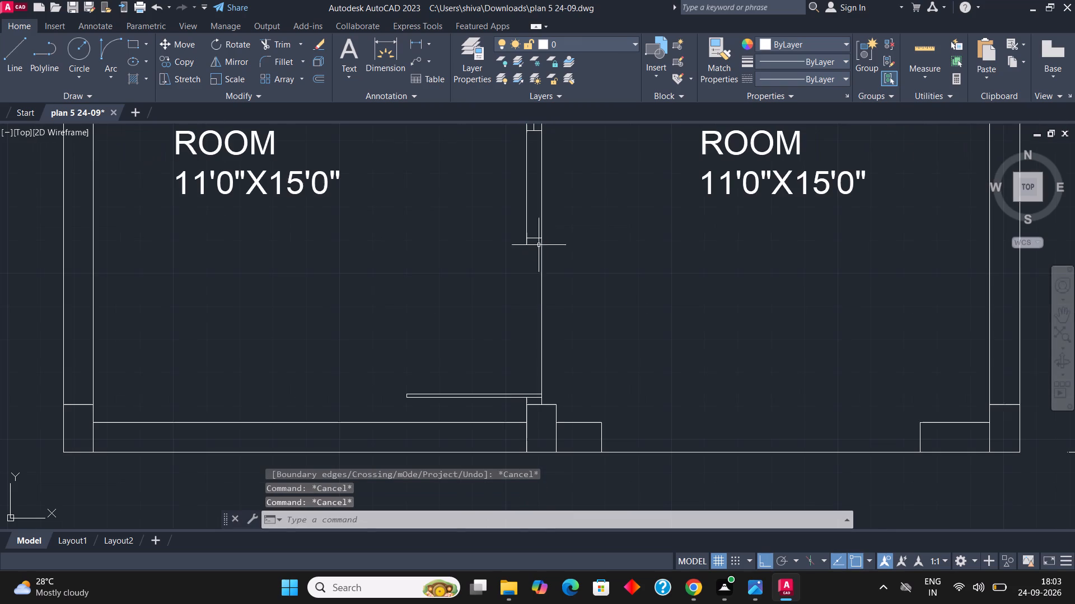
Draw the door swing as a Start, End, Direction arc from the leaf's west end to the north jamb's southwest corner.
{"action": "left_click", "coordinate": [109, 81]}
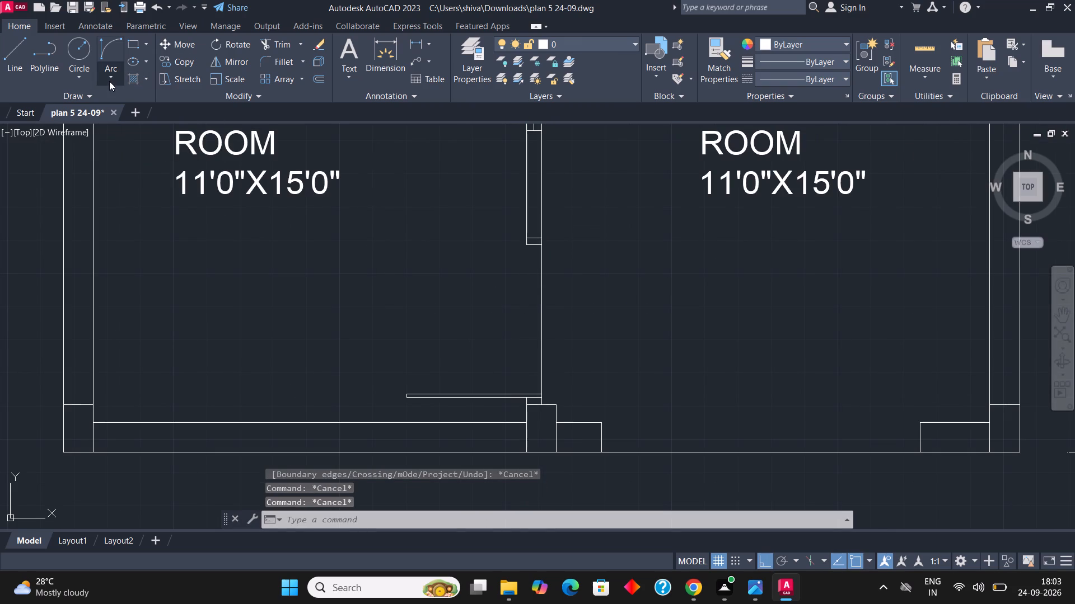
{"action": "left_click", "coordinate": [152, 259]}
{"action": "scroll", "coordinate": [377, 405], "scroll_direction": "up", "scroll_amount": 2}
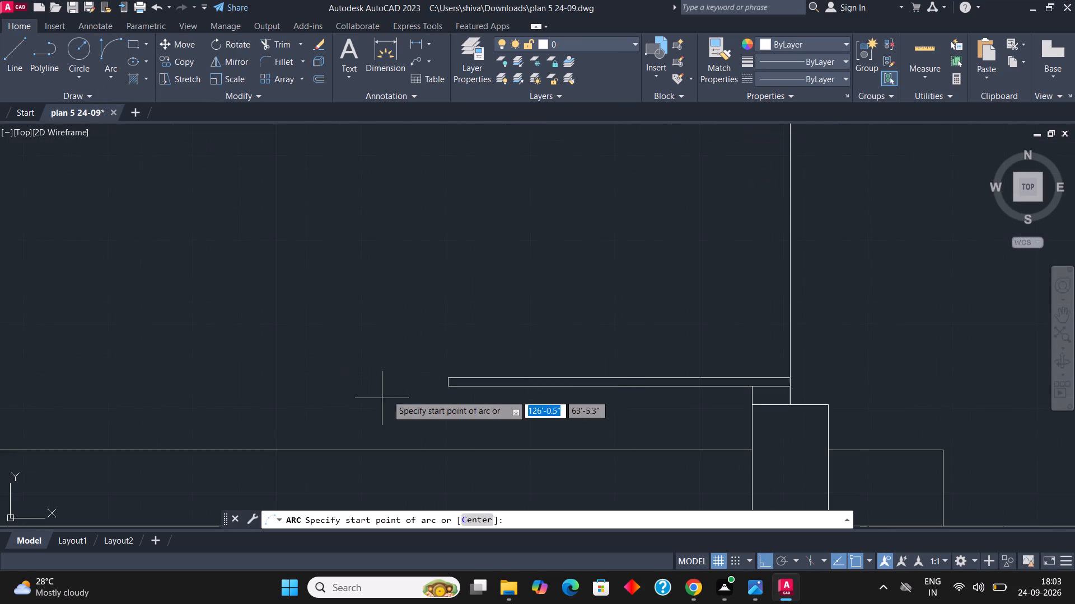
{"action": "left_click", "coordinate": [445, 376]}
{"action": "scroll", "coordinate": [428, 405], "scroll_direction": "down", "scroll_amount": 2}
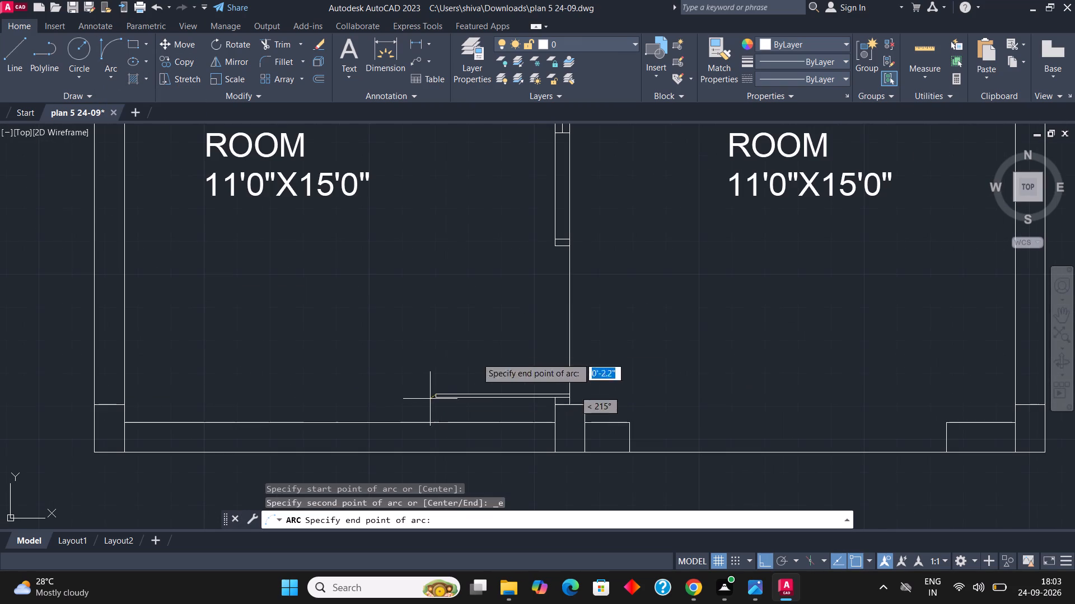
{"action": "left_click", "coordinate": [550, 248]}
{"action": "left_click", "coordinate": [520, 246]}
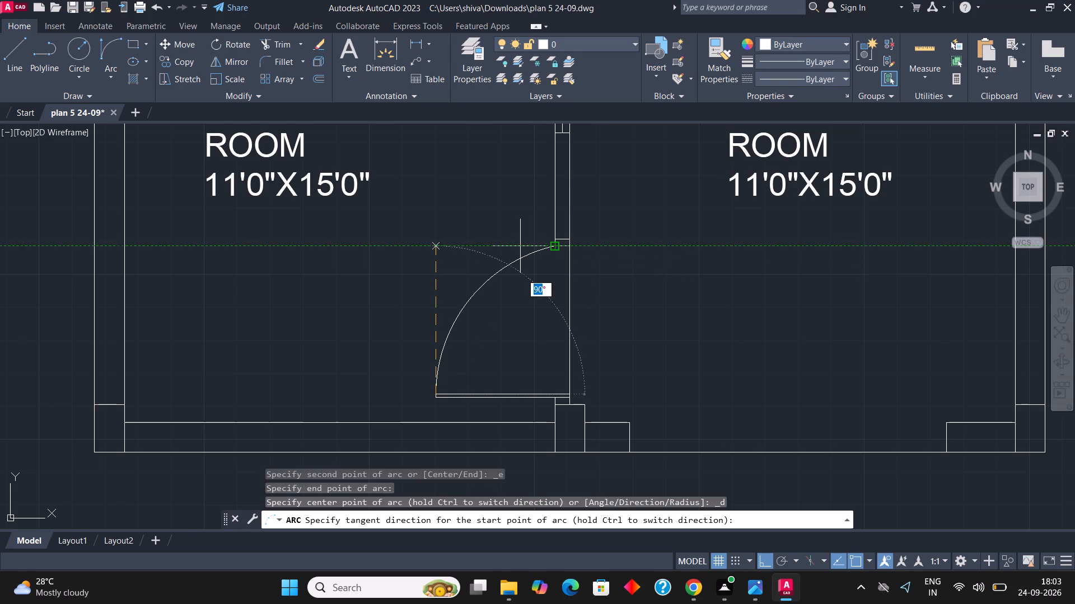
{"action": "scroll", "coordinate": [569, 266], "scroll_direction": "up", "scroll_amount": 1}
{"action": "scroll", "coordinate": [493, 272], "scroll_direction": "down", "scroll_amount": 2}
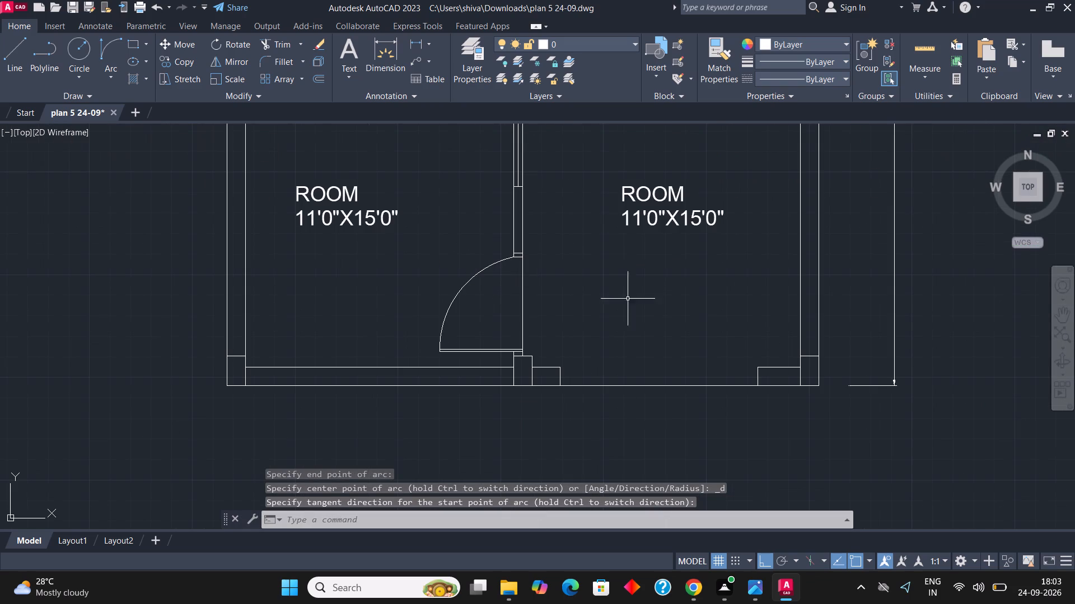
Copy the southeast ROOM label with ortho off into the open space south of the kitchen, beside the stairs.
{"action": "scroll", "coordinate": [544, 313], "scroll_direction": "up", "scroll_amount": 1}
{"action": "scroll", "coordinate": [544, 313], "scroll_direction": "down", "scroll_amount": 1}
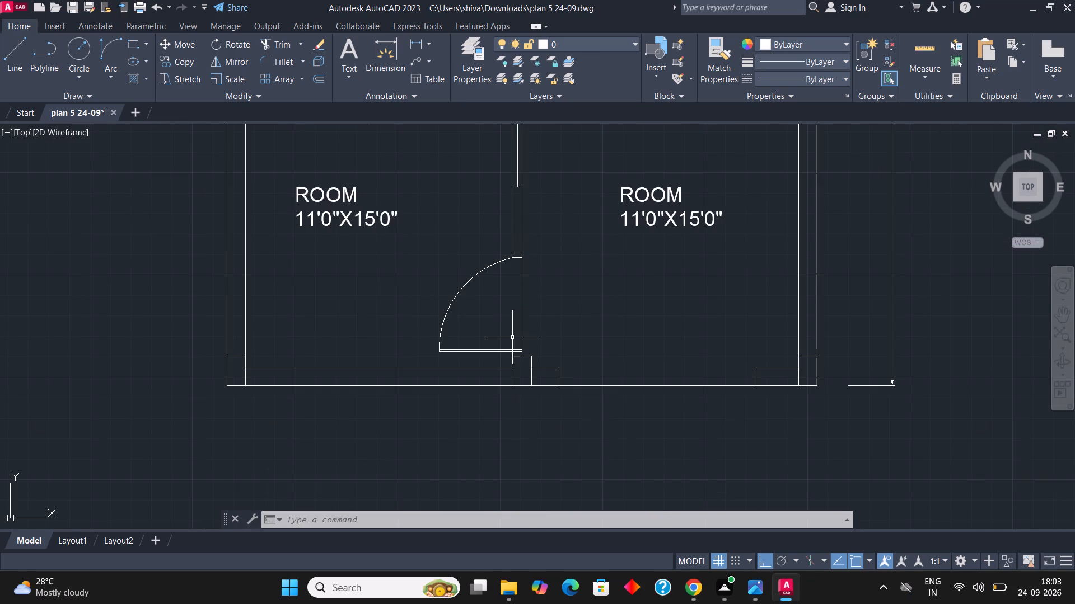
{"action": "scroll", "coordinate": [454, 381], "scroll_direction": "down", "scroll_amount": 2}
{"action": "scroll", "coordinate": [579, 282], "scroll_direction": "up", "scroll_amount": 1}
{"action": "scroll", "coordinate": [545, 355], "scroll_direction": "down", "scroll_amount": 2}
{"action": "scroll", "coordinate": [521, 272], "scroll_direction": "up", "scroll_amount": 2}
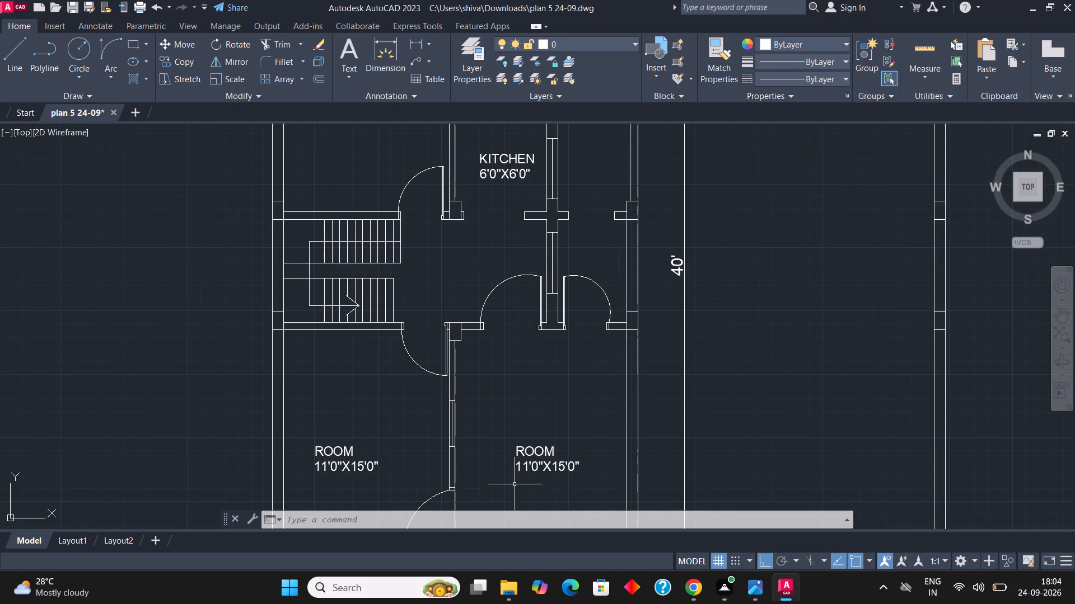
{"action": "left_click", "coordinate": [530, 457]}
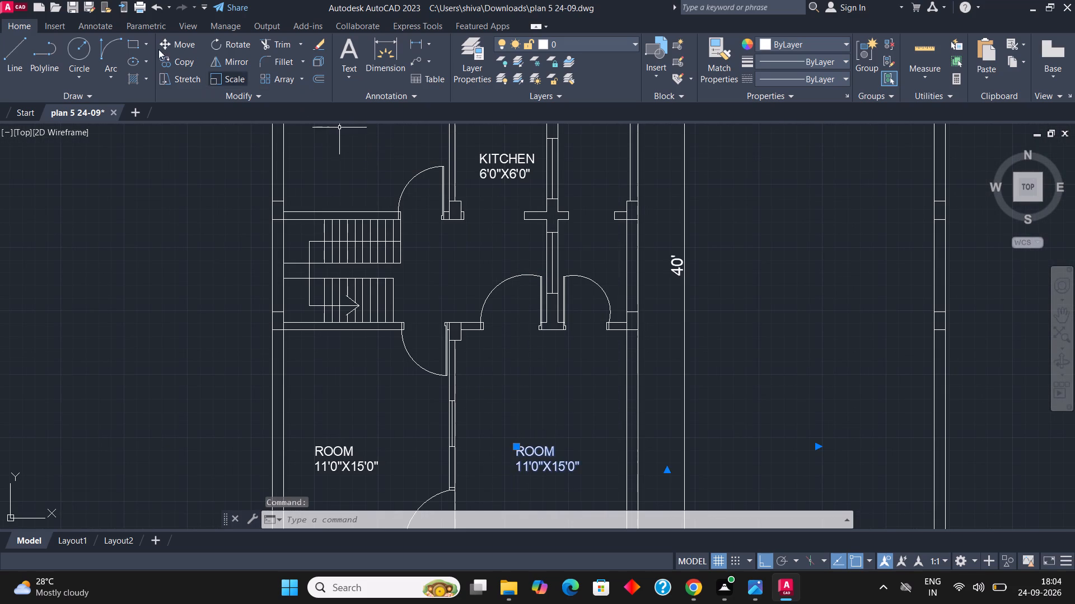
{"action": "left_click", "coordinate": [160, 55]}
{"action": "left_click", "coordinate": [539, 446]}
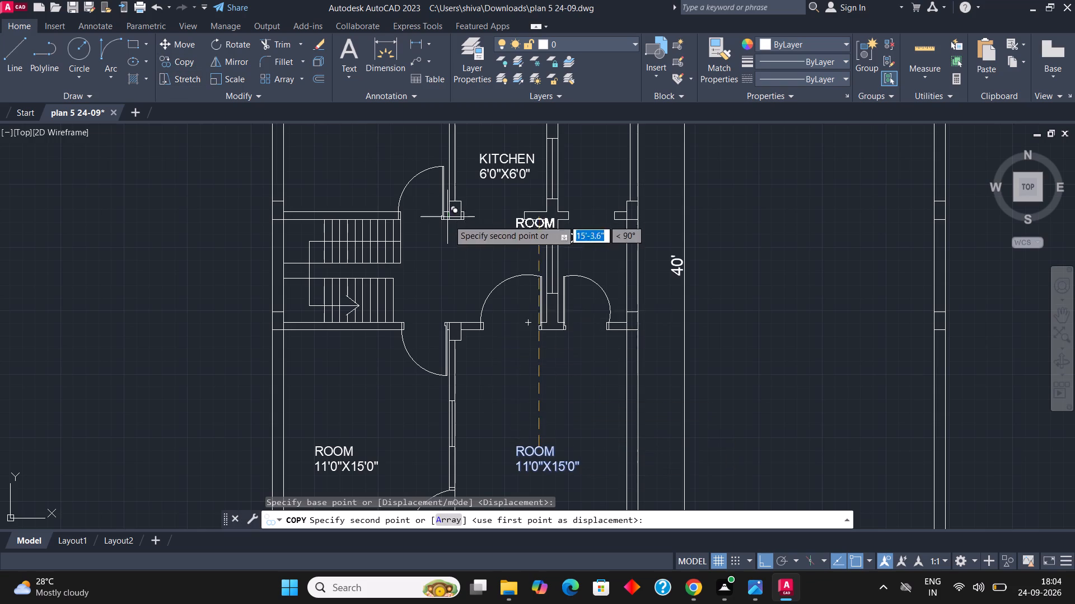
{"action": "scroll", "coordinate": [459, 248], "scroll_direction": "up", "scroll_amount": 2}
{"action": "key", "text": "F8"}
{"action": "scroll", "coordinate": [442, 279], "scroll_direction": "up", "scroll_amount": 2}
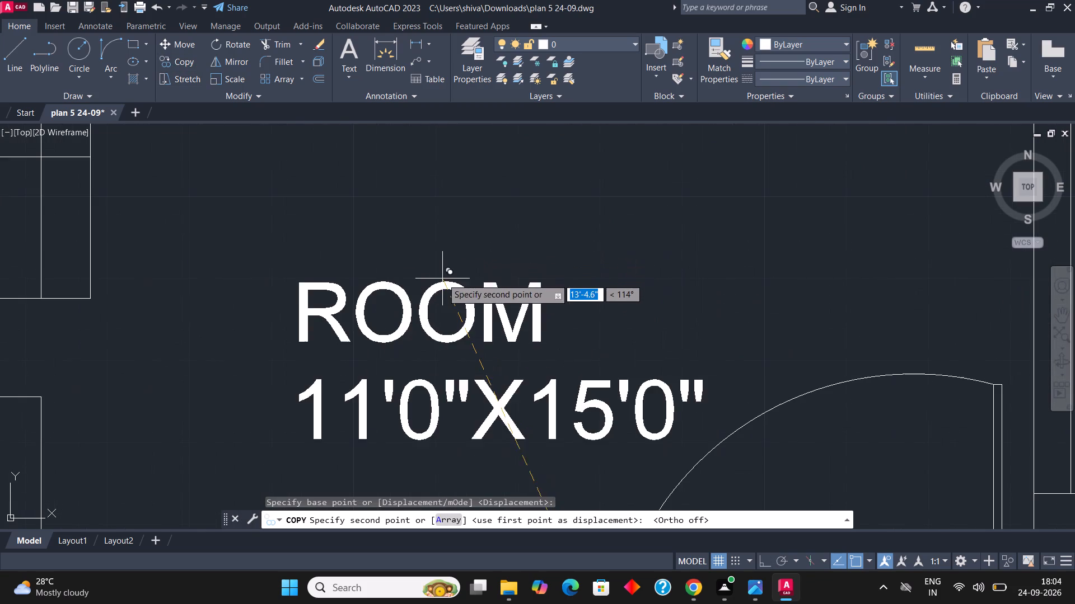
{"action": "left_click", "coordinate": [472, 226]}
{"action": "key", "text": "Escape"}
Change the name line of the copied ROOM label beside the stairs to LOUNGE.
{"action": "double_click", "coordinate": [438, 257]}
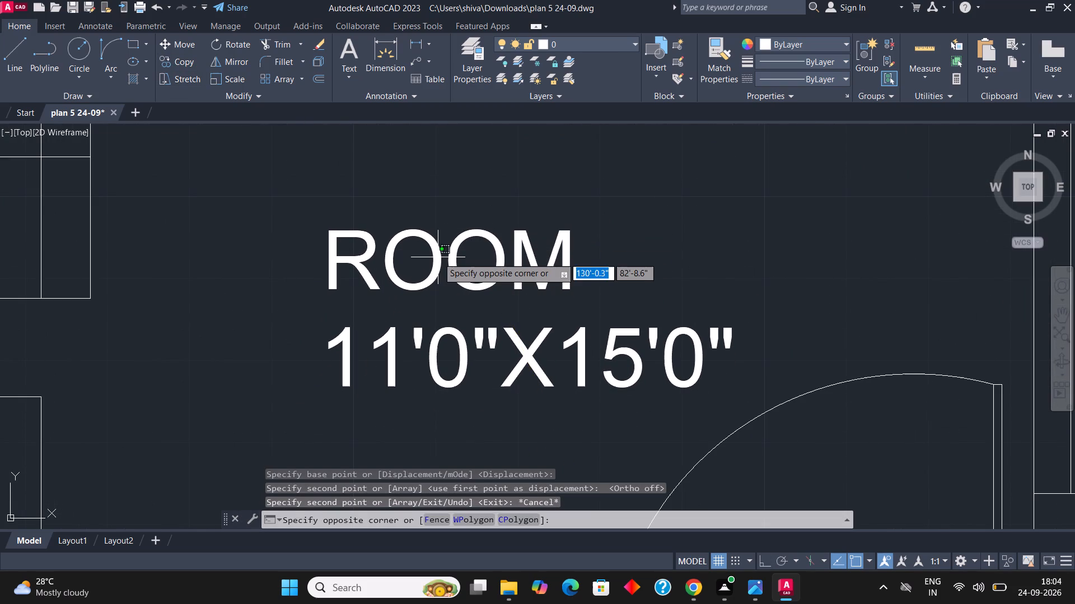
{"action": "double_click", "coordinate": [429, 257]}
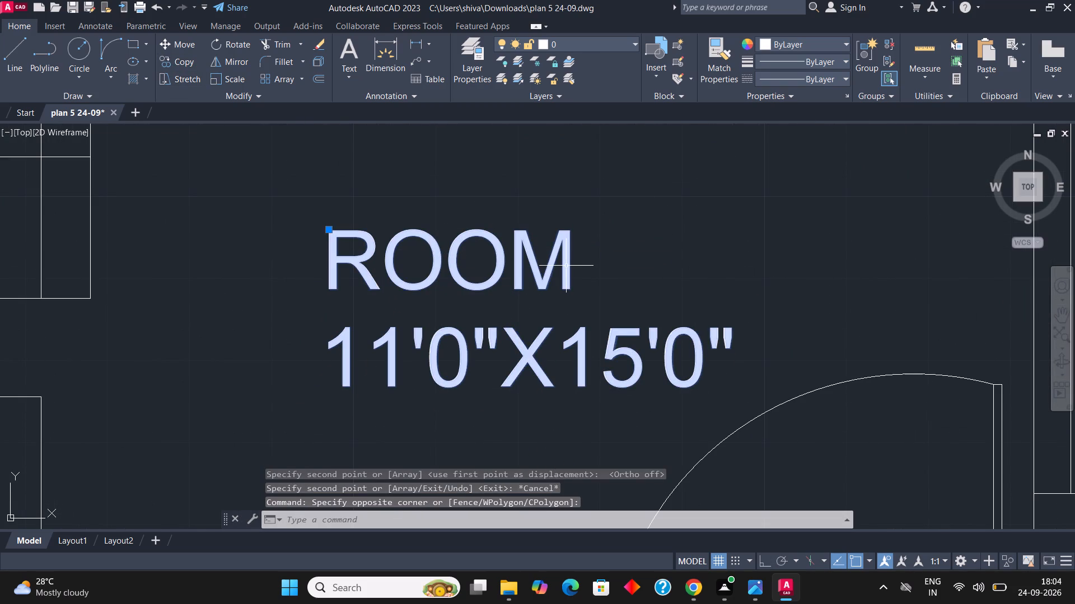
{"action": "double_click", "coordinate": [569, 265]}
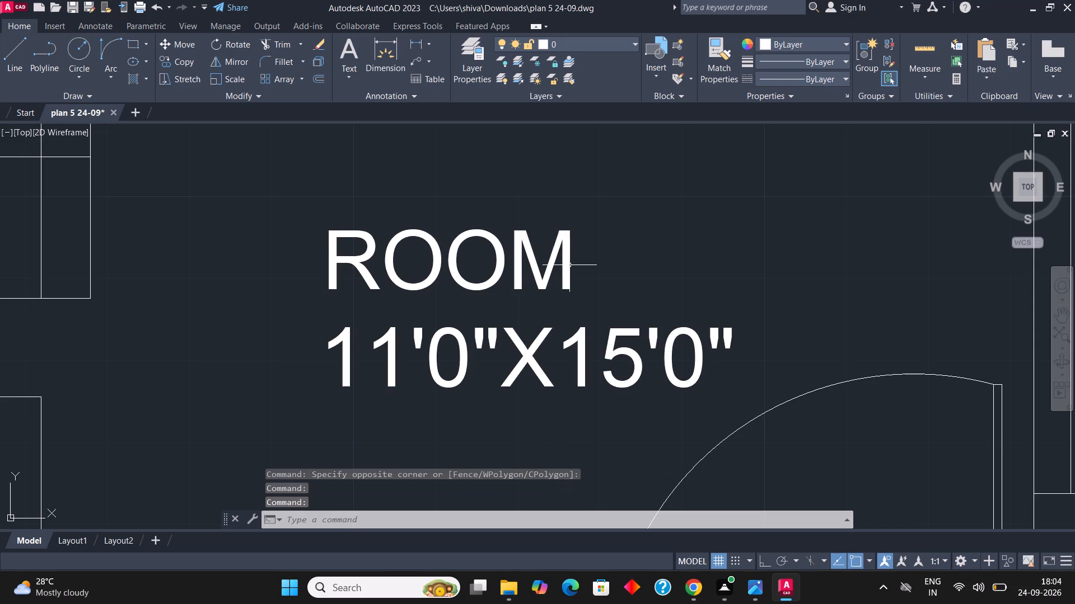
{"action": "double_click", "coordinate": [562, 252]}
{"action": "left_click", "coordinate": [584, 249]}
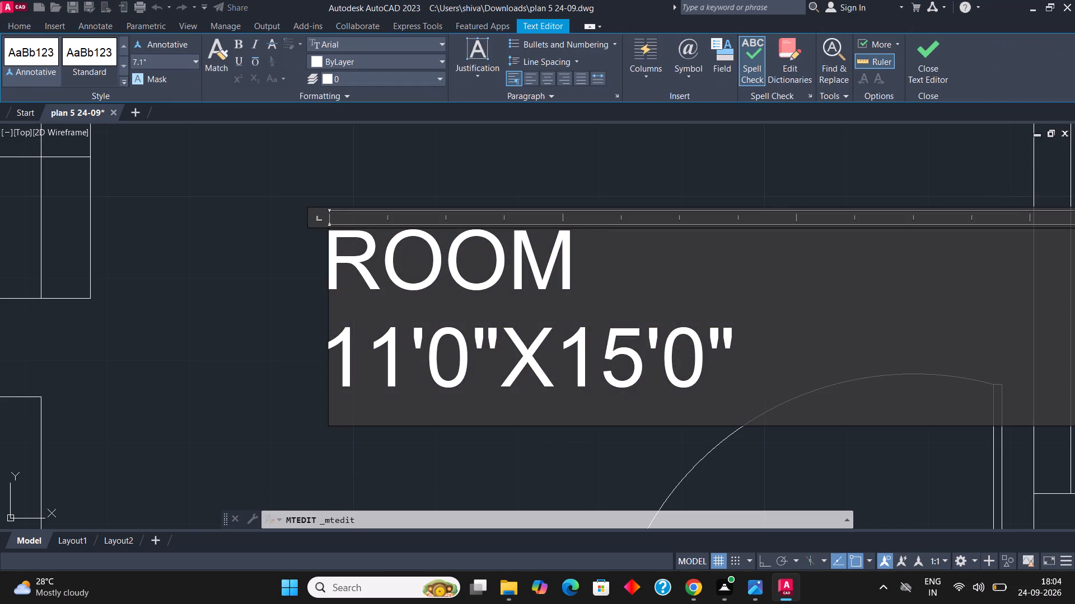
{"action": "key", "text": "BackSpace"}
{"action": "key", "text": "BackSpace"}
{"action": "key", "text": "BackSpace"}
{"action": "key", "text": "BackSpace"}
{"action": "key", "text": "BackSpace"}
{"action": "key", "text": "BackSpace"}
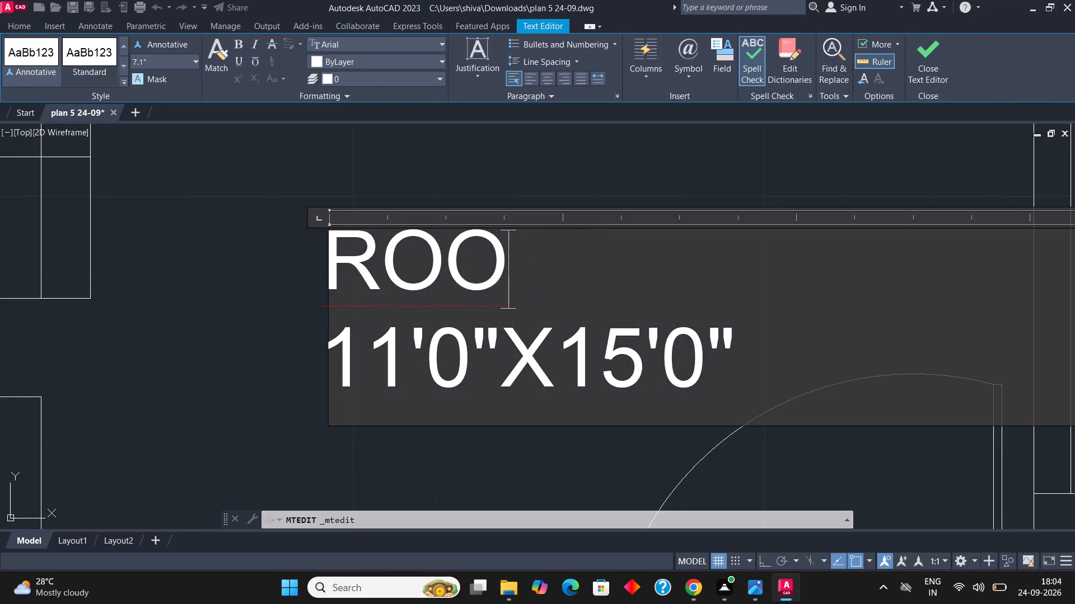
{"action": "type", "text": "LOUNGE"}
{"action": "key", "text": "space"}
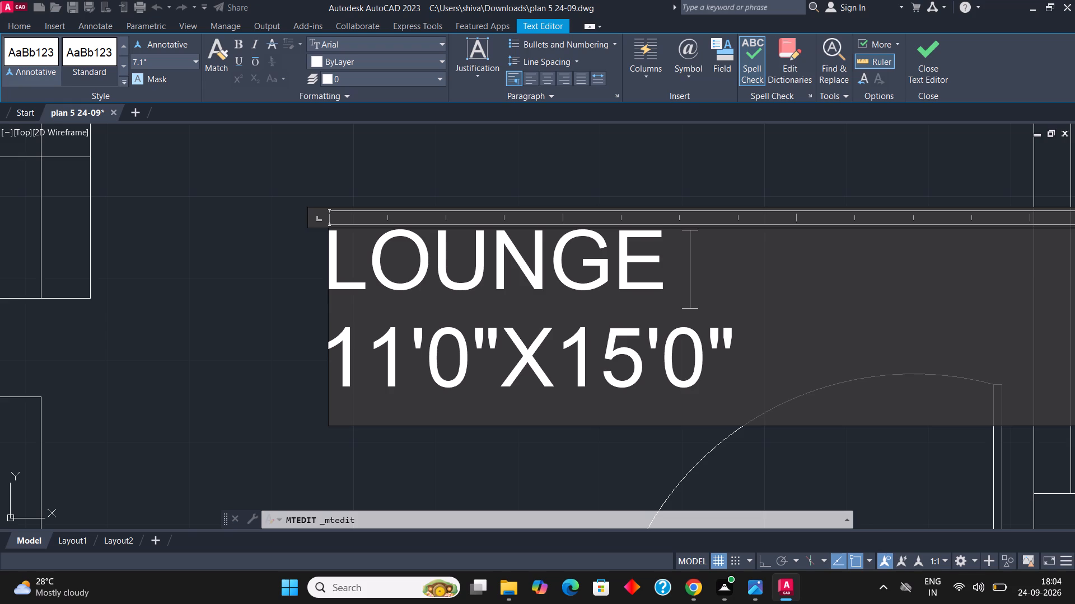
Set the LOUNGE label's size line to 10'0"X9'0" and finish editing the text.
{"action": "key", "text": "Down"}
{"action": "key", "text": "Left"}
{"action": "key", "text": "Left"}
{"action": "key", "text": "BackSpace"}
{"action": "key", "text": "BackSpace"}
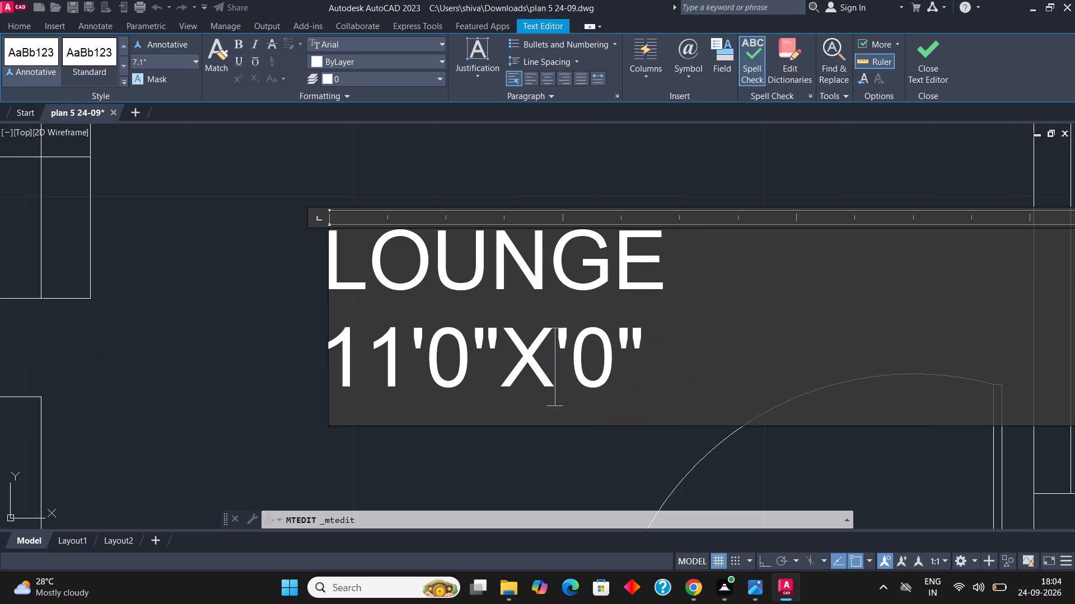
{"action": "key", "text": "9"}
{"action": "key", "text": "Left"}
{"action": "key", "text": "Left"}
{"action": "key", "text": "Left"}
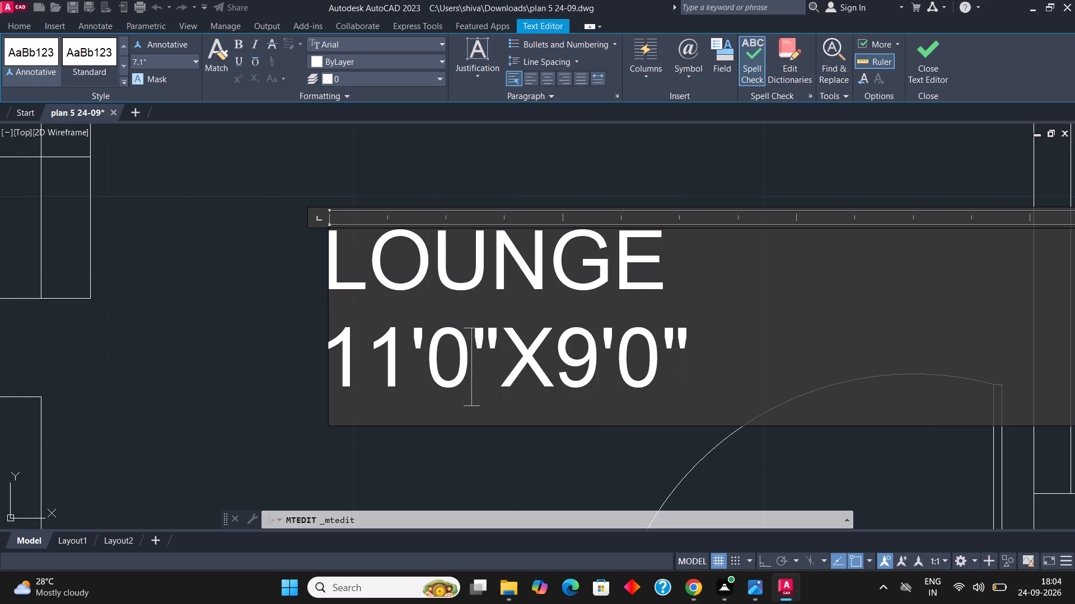
{"action": "key", "text": "Left"}
{"action": "key", "text": "Left"}
{"action": "key", "text": "BackSpace"}
{"action": "key", "text": "0"}
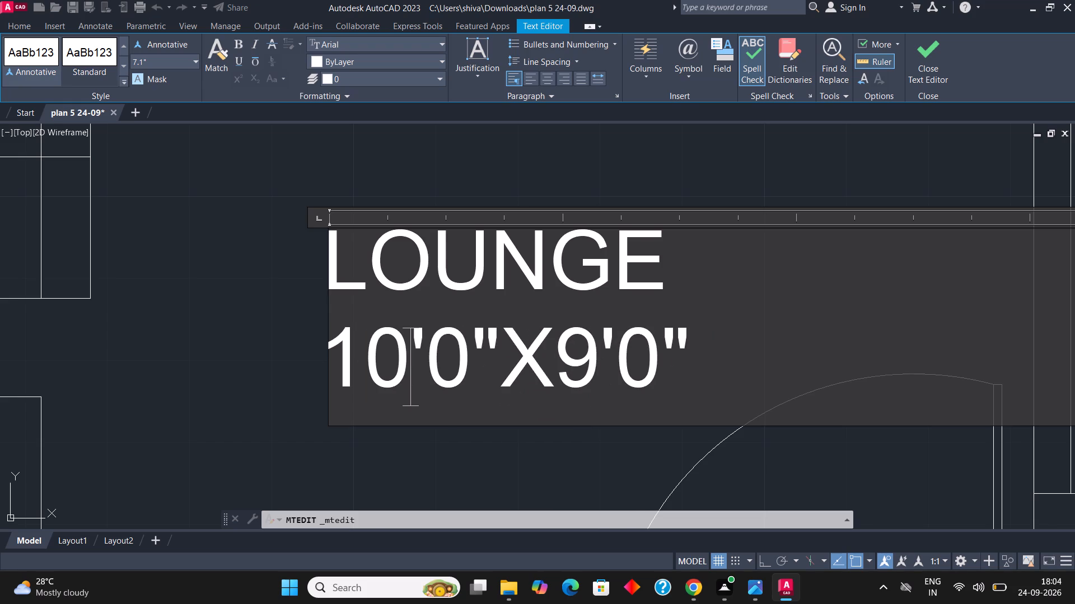
{"action": "left_click", "coordinate": [287, 284]}
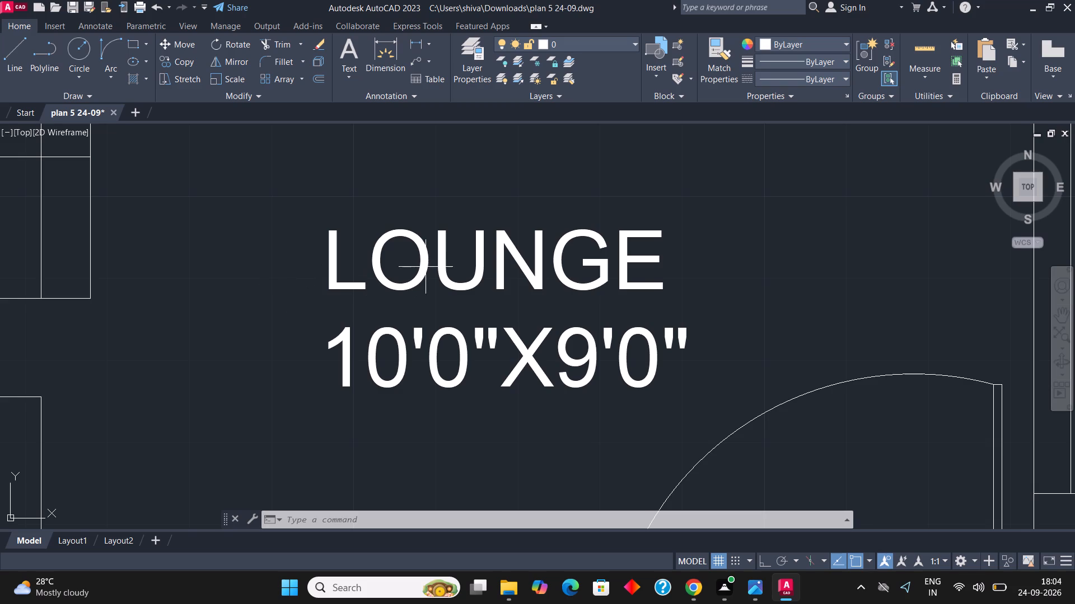
Examine the labelled floor plan as a whole and up close for spaces that still need a label.
{"action": "scroll", "coordinate": [439, 253], "scroll_direction": "down", "scroll_amount": 2}
{"action": "scroll", "coordinate": [527, 298], "scroll_direction": "up", "scroll_amount": 1}
{"action": "scroll", "coordinate": [529, 298], "scroll_direction": "down", "scroll_amount": 2}
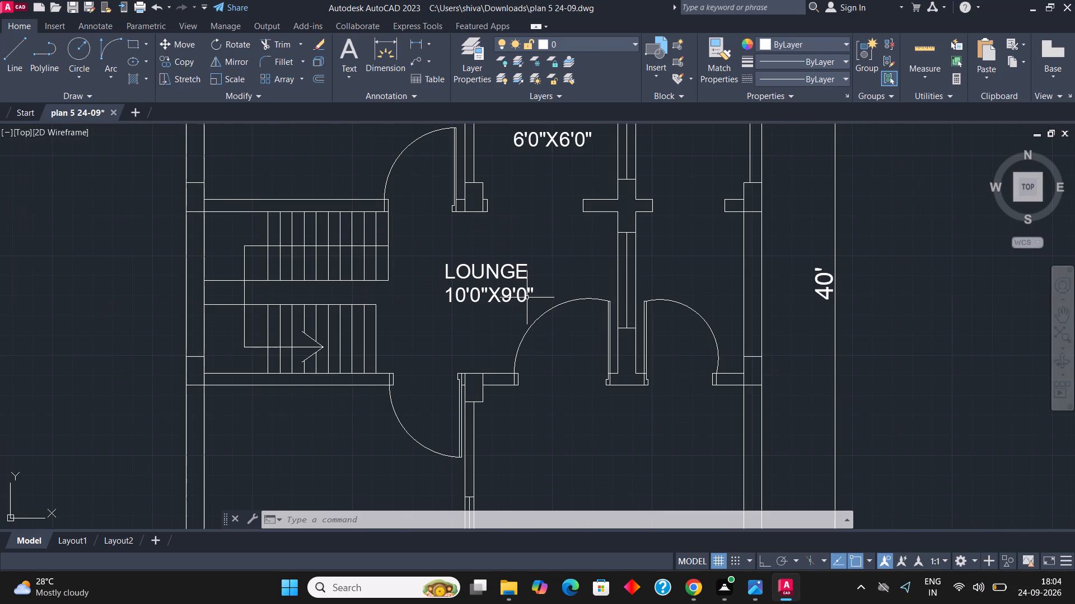
{"action": "scroll", "coordinate": [513, 295], "scroll_direction": "down", "scroll_amount": 2}
{"action": "scroll", "coordinate": [519, 281], "scroll_direction": "up", "scroll_amount": 1}
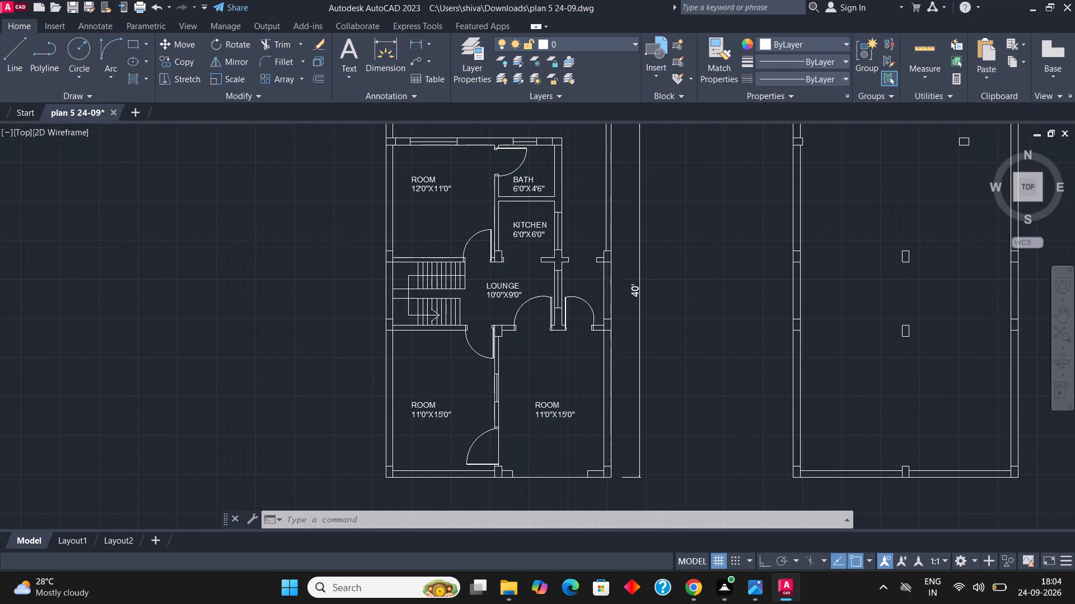
{"action": "scroll", "coordinate": [536, 273], "scroll_direction": "down", "scroll_amount": 2}
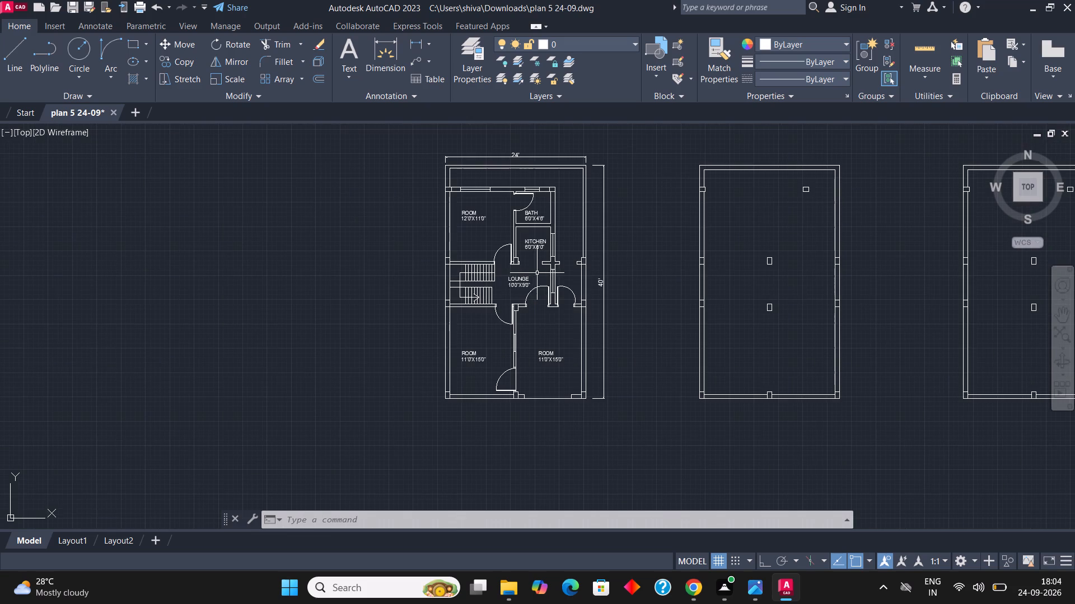
{"action": "scroll", "coordinate": [529, 281], "scroll_direction": "up", "scroll_amount": 1}
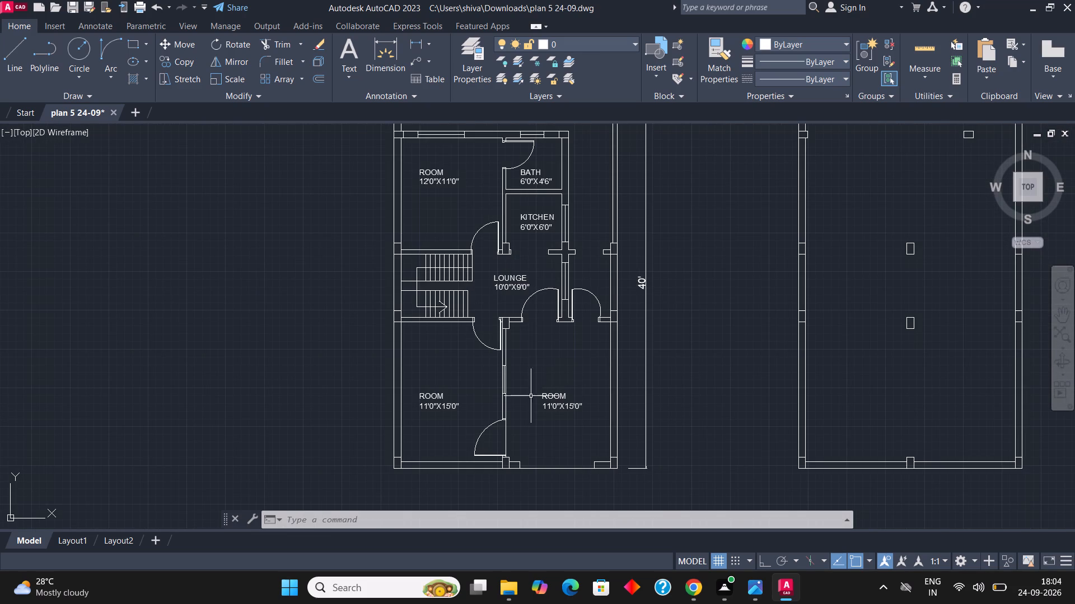
{"action": "scroll", "coordinate": [541, 390], "scroll_direction": "down", "scroll_amount": 2}
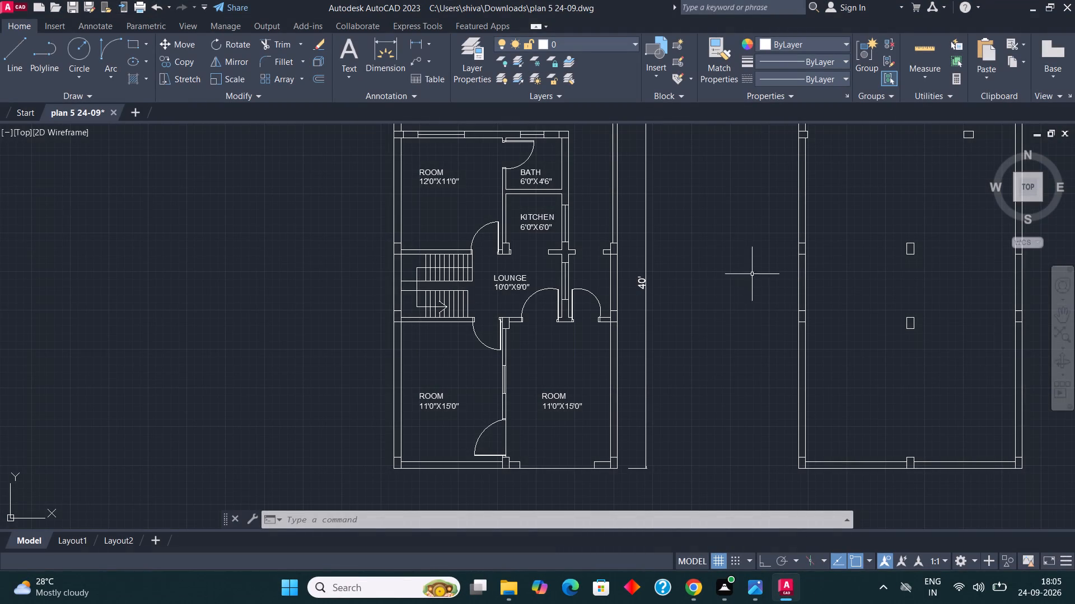
{"action": "scroll", "coordinate": [546, 389], "scroll_direction": "down", "scroll_amount": 2}
{"action": "scroll", "coordinate": [546, 296], "scroll_direction": "up", "scroll_amount": 3}
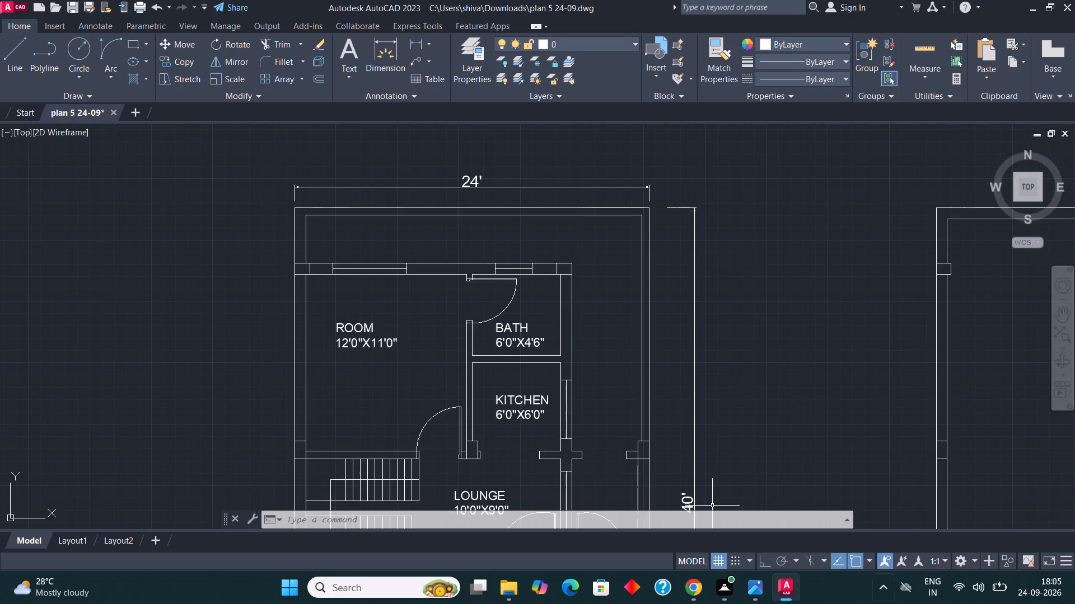
{"action": "scroll", "coordinate": [512, 303], "scroll_direction": "up", "scroll_amount": 3}
{"action": "scroll", "coordinate": [434, 238], "scroll_direction": "down", "scroll_amount": 2}
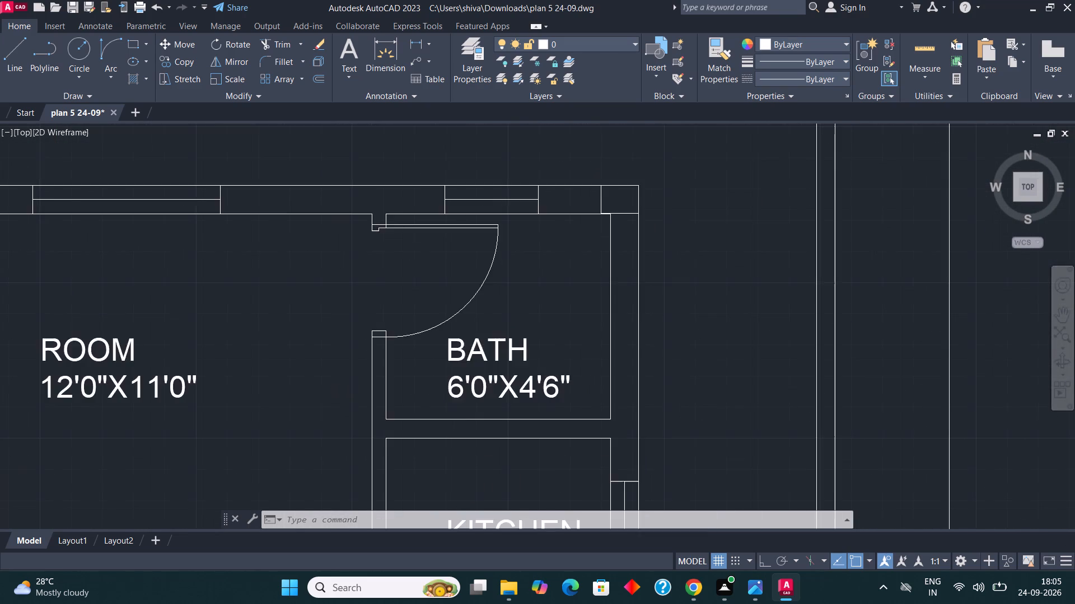
{"action": "scroll", "coordinate": [440, 231], "scroll_direction": "down", "scroll_amount": 2}
{"action": "scroll", "coordinate": [668, 207], "scroll_direction": "up", "scroll_amount": 1}
{"action": "scroll", "coordinate": [590, 196], "scroll_direction": "down", "scroll_amount": 2}
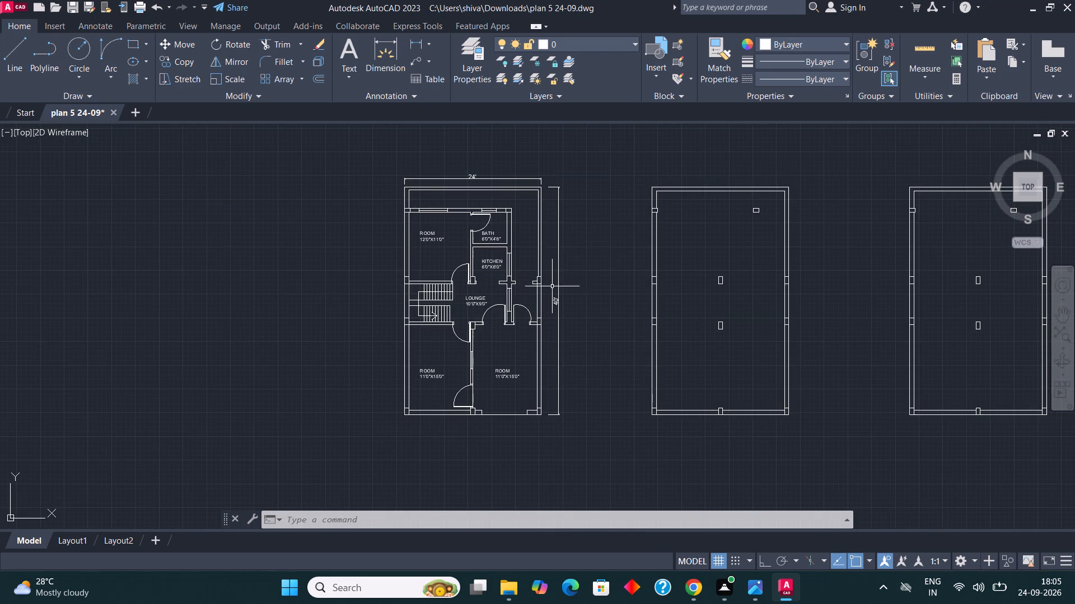
{"action": "scroll", "coordinate": [551, 287], "scroll_direction": "up", "scroll_amount": 1}
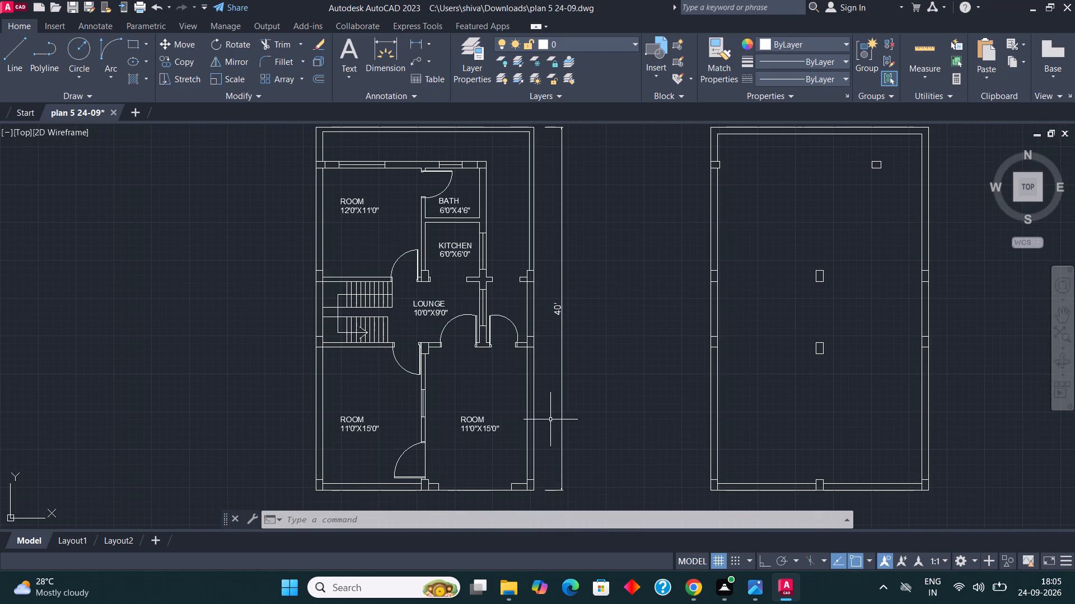
{"action": "scroll", "coordinate": [406, 316], "scroll_direction": "up", "scroll_amount": 2}
{"action": "scroll", "coordinate": [437, 323], "scroll_direction": "down", "scroll_amount": 1}
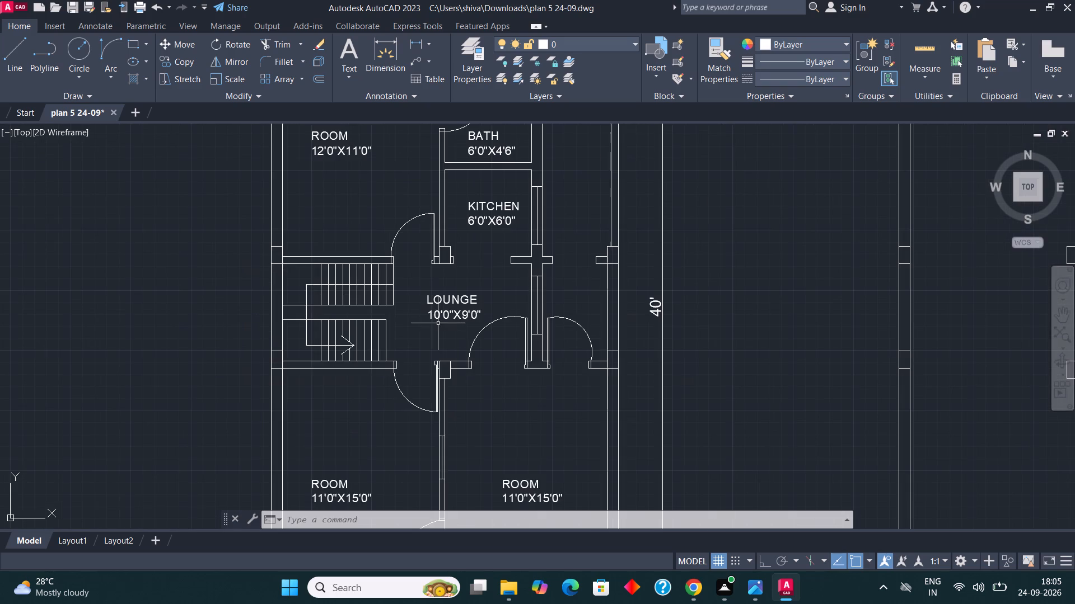
{"action": "scroll", "coordinate": [440, 322], "scroll_direction": "down", "scroll_amount": 1}
{"action": "scroll", "coordinate": [457, 247], "scroll_direction": "up", "scroll_amount": 1}
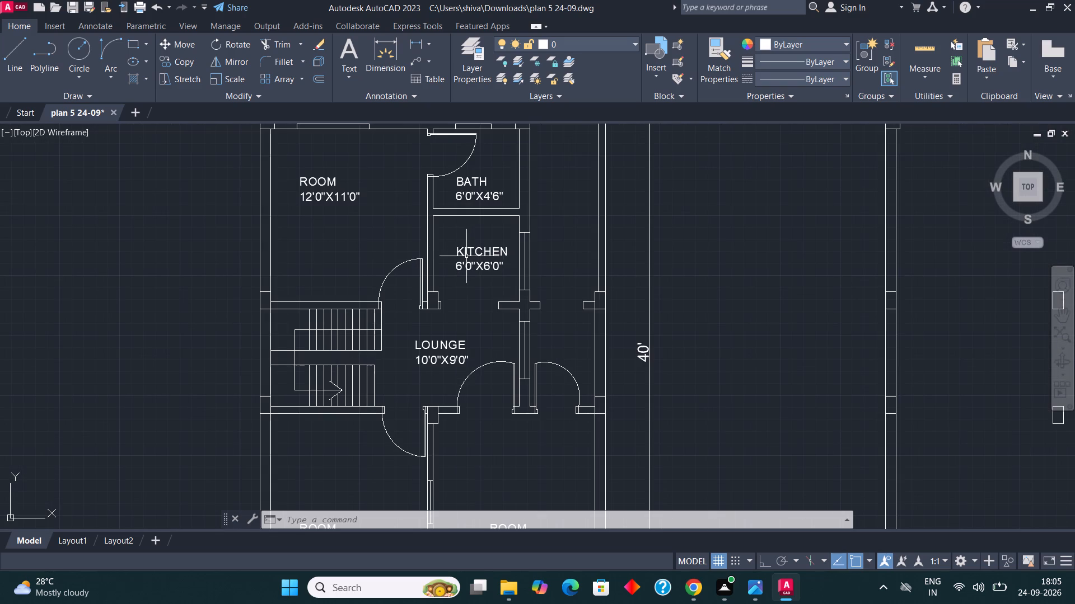
Copy the KITCHEN label about 16' east into the open space beyond the plan's 40' dimension.
{"action": "left_click", "coordinate": [465, 258]}
{"action": "left_click", "coordinate": [189, 60]}
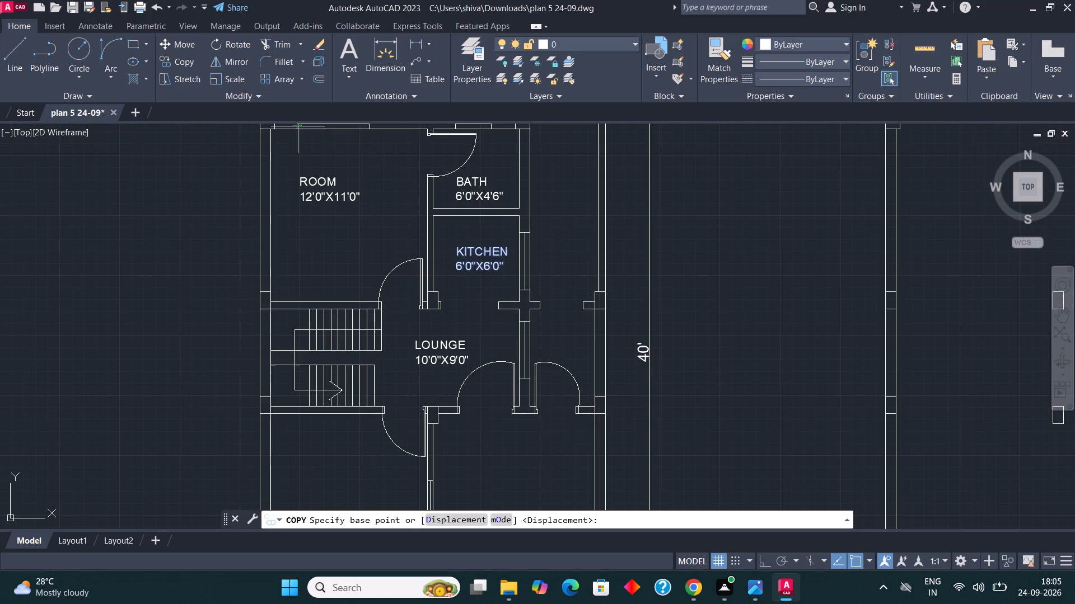
{"action": "left_click", "coordinate": [494, 271]}
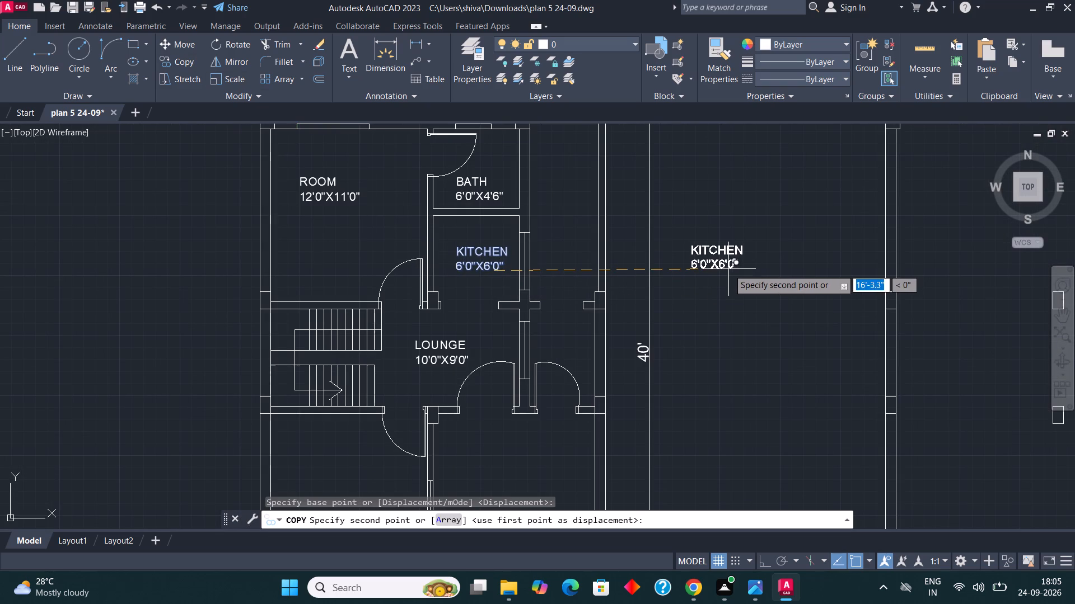
{"action": "left_click", "coordinate": [728, 269]}
{"action": "scroll", "coordinate": [730, 308], "scroll_direction": "down", "scroll_amount": 1}
{"action": "key", "text": "Escape"}
{"action": "key", "text": "Escape"}
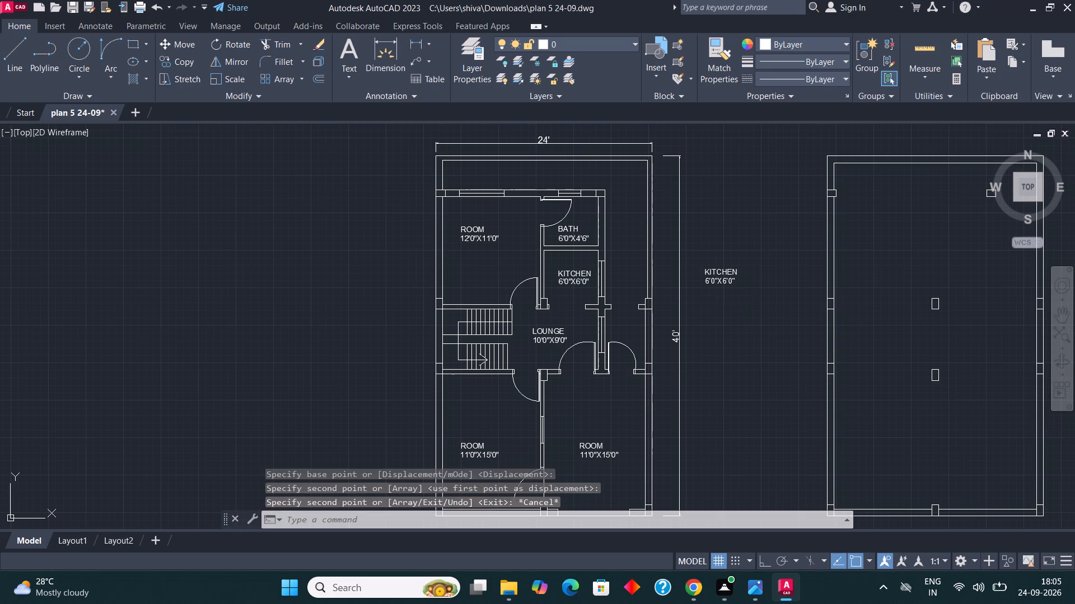
Rotate the copied KITCHEN label 90° counter-clockwise with ortho on, making it read vertically upward.
{"action": "left_click", "coordinate": [737, 299]}
{"action": "left_click", "coordinate": [723, 262]}
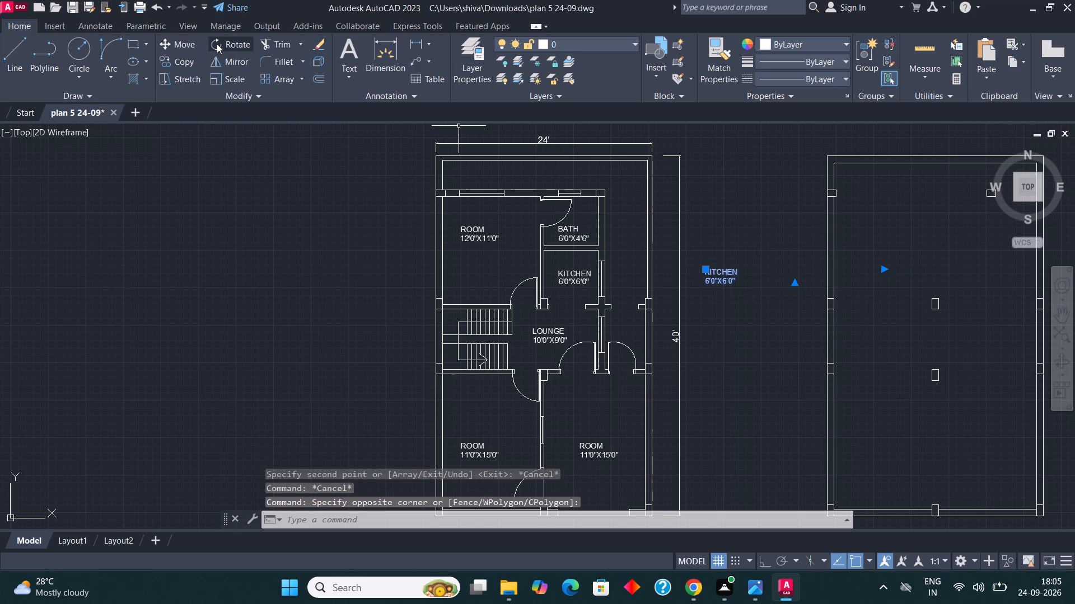
{"action": "left_click", "coordinate": [217, 44]}
{"action": "left_click", "coordinate": [784, 294]}
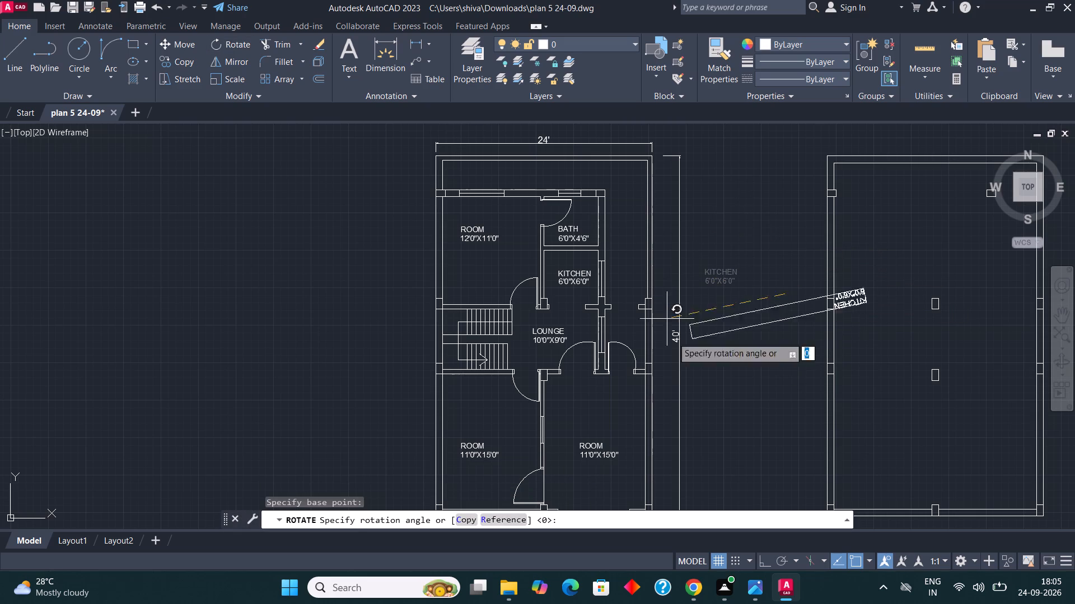
{"action": "key", "text": "F8"}
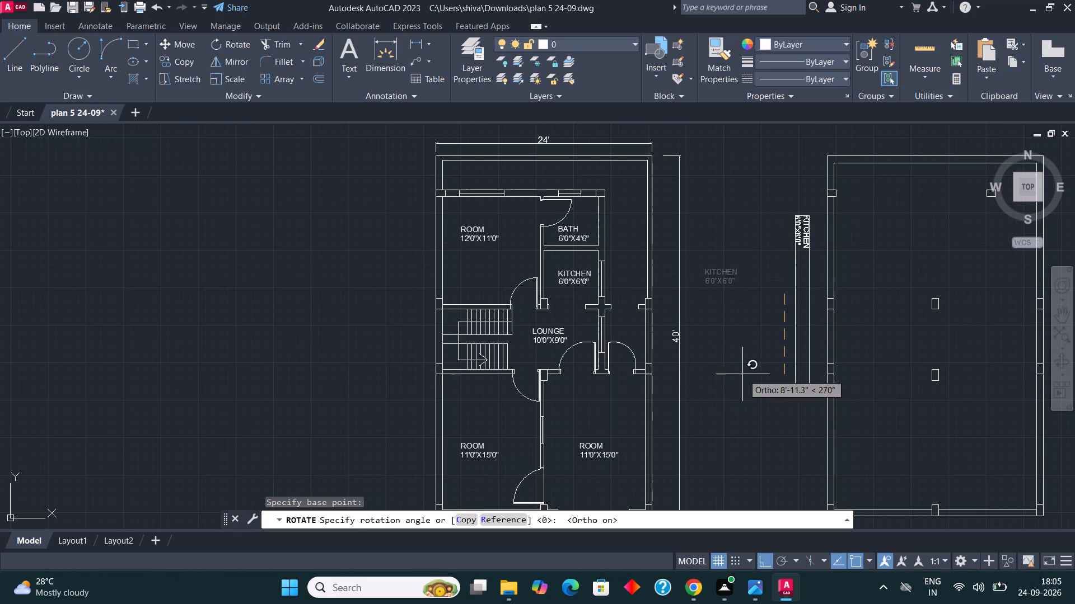
{"action": "left_click", "coordinate": [744, 237]}
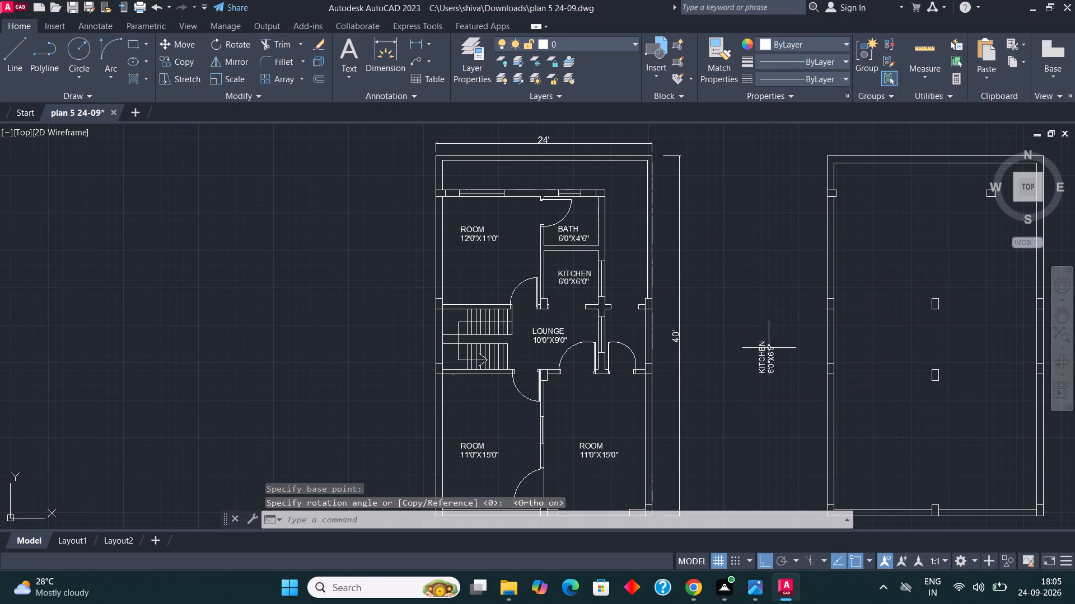
Copy the vertical KITCHEN label with ortho off into the narrow passage east of the kitchen.
{"action": "scroll", "coordinate": [769, 349], "scroll_direction": "up", "scroll_amount": 2}
{"action": "left_click_drag", "start_coordinate": [785, 391], "coordinate": [772, 391]}
{"action": "left_click", "coordinate": [705, 351]}
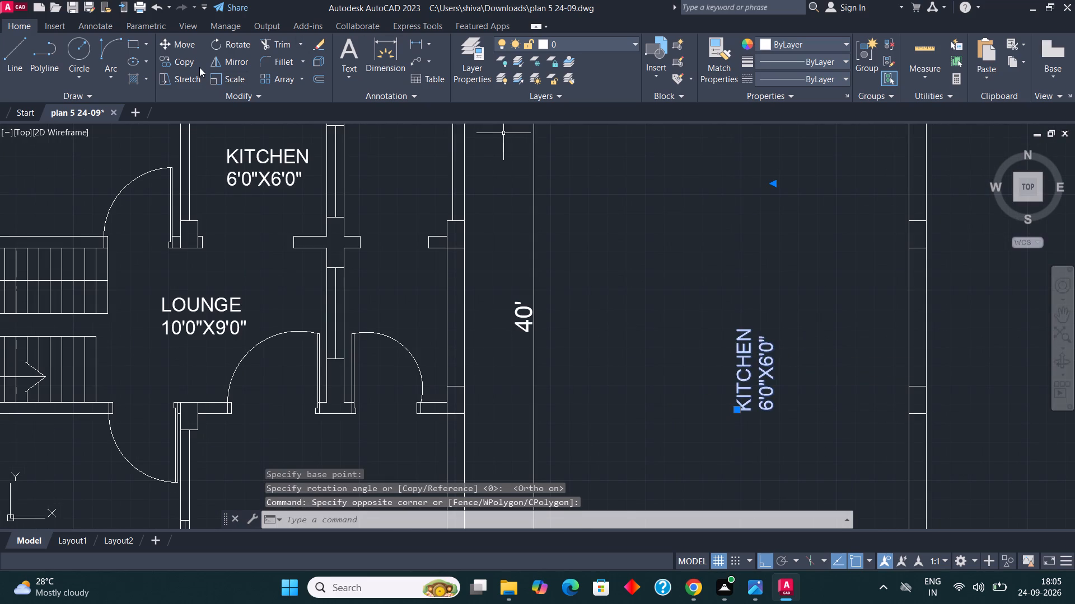
{"action": "left_click", "coordinate": [198, 65]}
{"action": "left_click", "coordinate": [153, 48]}
{"action": "left_click", "coordinate": [173, 58]}
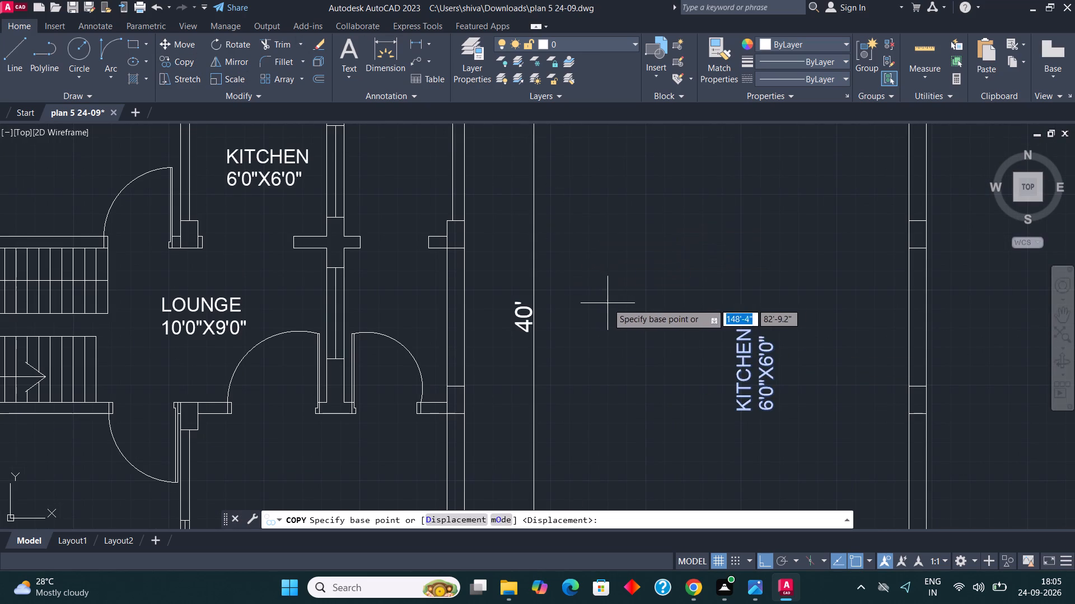
{"action": "key", "text": "F8"}
{"action": "left_click", "coordinate": [770, 386]}
{"action": "scroll", "coordinate": [779, 430], "scroll_direction": "down", "scroll_amount": 2}
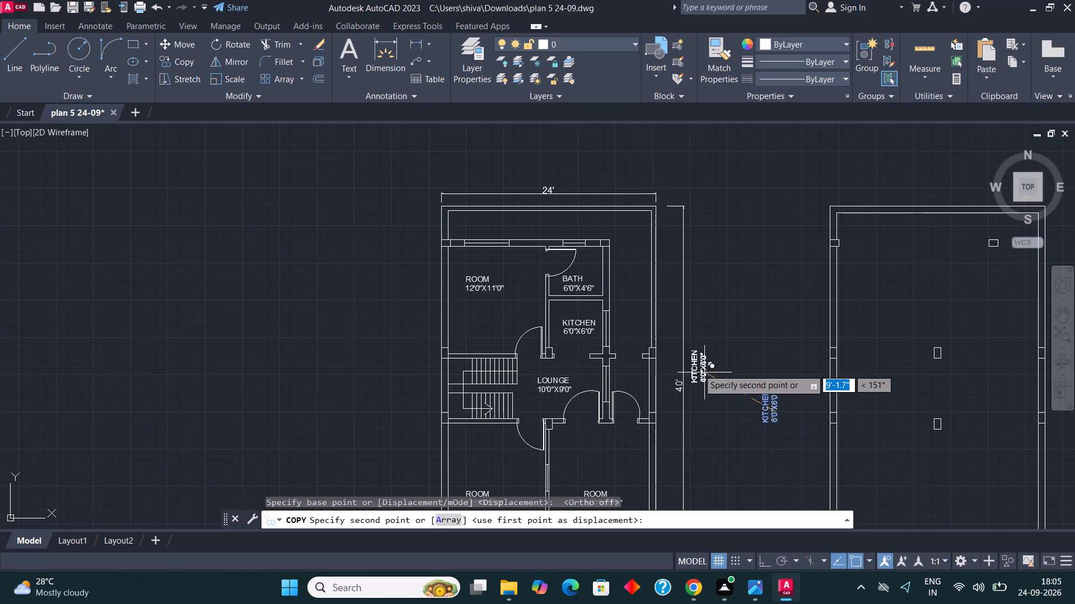
{"action": "scroll", "coordinate": [624, 298], "scroll_direction": "up", "scroll_amount": 3}
{"action": "left_click", "coordinate": [643, 334]}
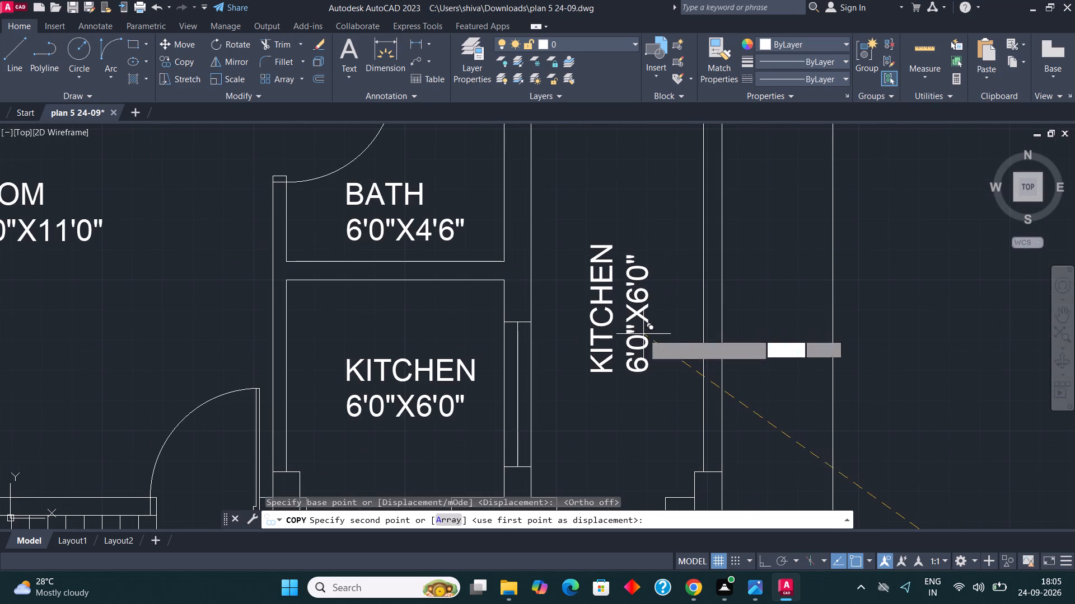
{"action": "key", "text": "Escape"}
Edit the vertical label in the east passage, replacing its name KITCHEN with OPEN.
{"action": "double_click", "coordinate": [607, 341]}
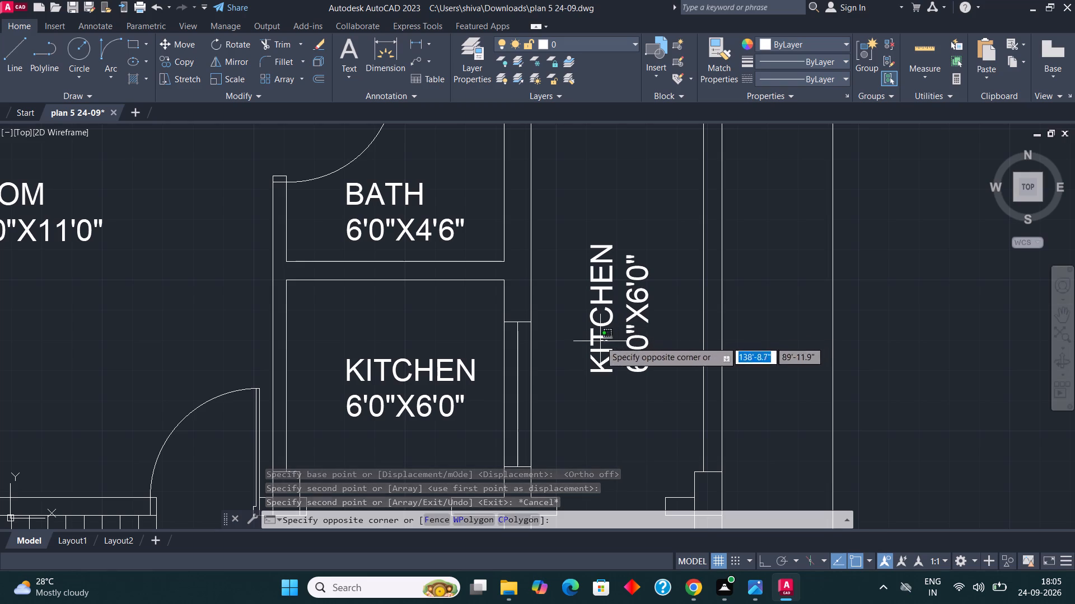
{"action": "double_click", "coordinate": [596, 336]}
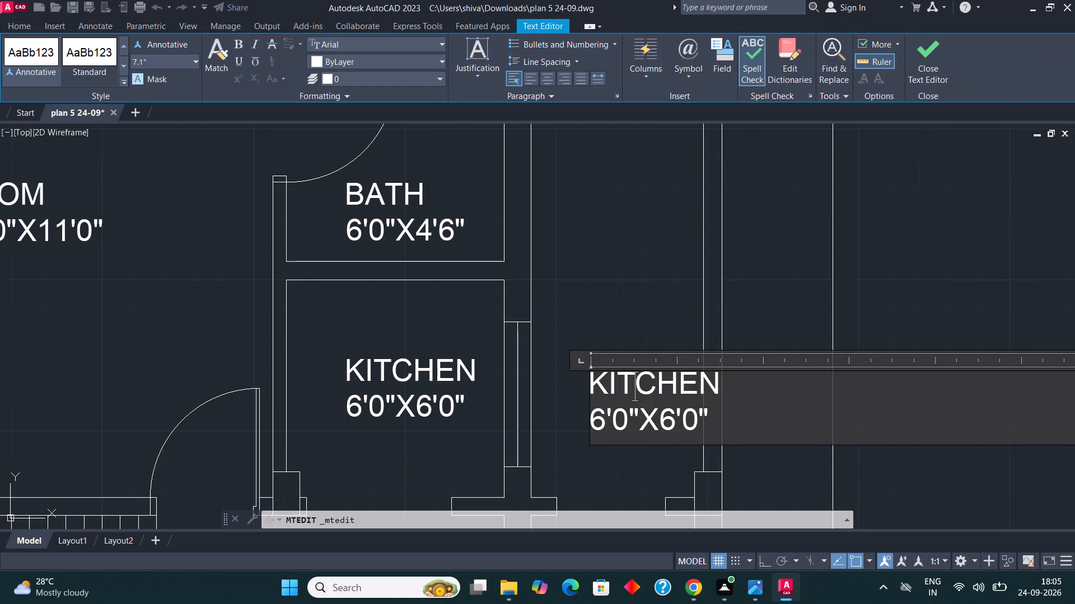
{"action": "left_click", "coordinate": [727, 389]}
{"action": "key", "text": "BackSpace"}
{"action": "key", "text": "BackSpace"}
{"action": "key", "text": "BackSpace"}
{"action": "key", "text": "BackSpace"}
{"action": "key", "text": "BackSpace"}
{"action": "key", "text": "BackSpace"}
{"action": "key", "text": "BackSpace"}
{"action": "key", "text": "BackSpace"}
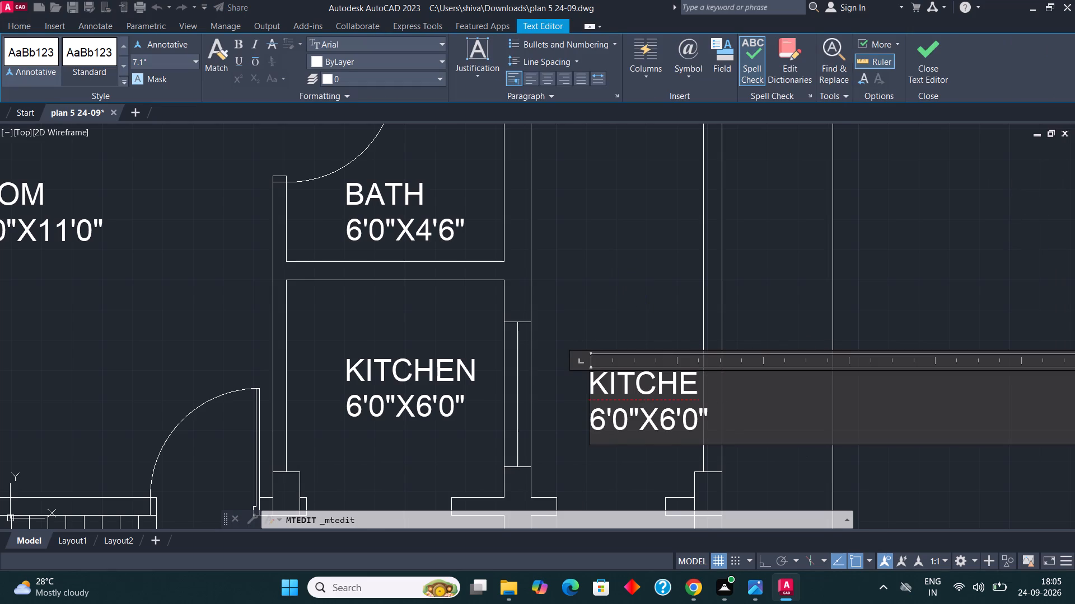
{"action": "type", "text": "OPEN"}
{"action": "key", "text": "space"}
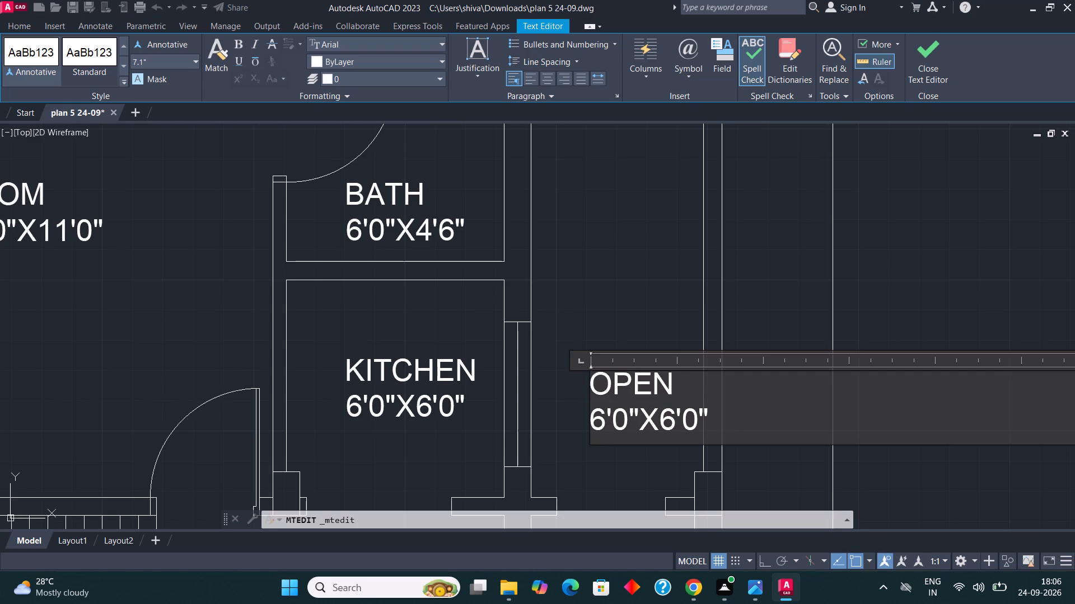
Set the first dimension in the OPEN label's size line to 4'6".
{"action": "key", "text": "Down"}
{"action": "key", "text": "Left"}
{"action": "key", "text": "Left"}
{"action": "key", "text": "Left"}
{"action": "key", "text": "Left"}
{"action": "key", "text": "Left"}
{"action": "key", "text": "Left"}
{"action": "key", "text": "BackSpace"}
{"action": "key", "text": "4"}
{"action": "key", "text": "Right"}
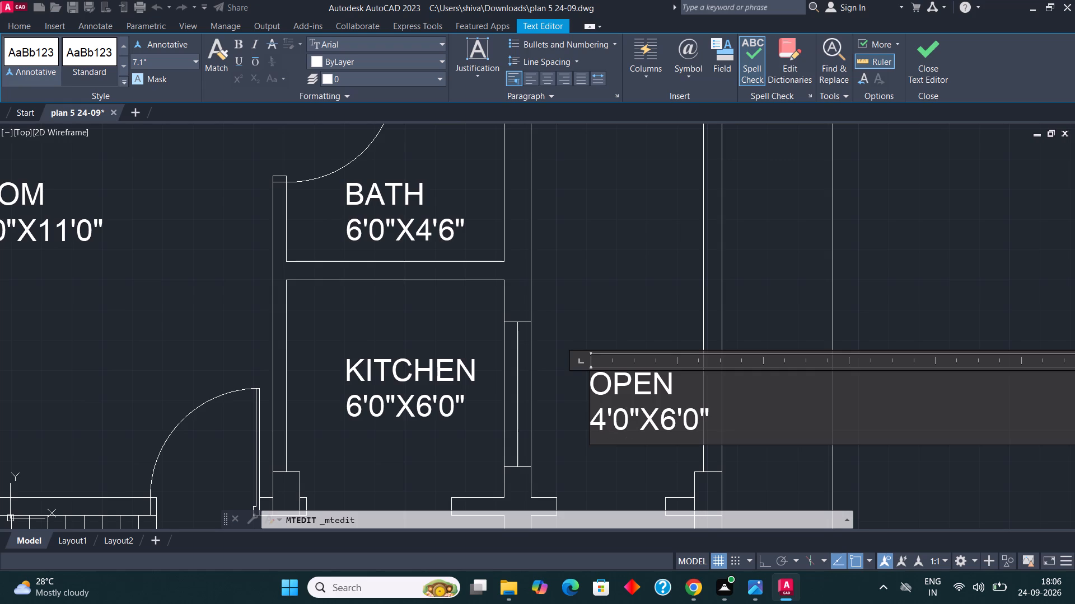
{"action": "key", "text": "Right"}
{"action": "key", "text": "BackSpace"}
{"action": "key", "text": "6"}
Drop the second dimension, make the label the single line OPEN 4'6" W, and finish editing the text.
{"action": "key", "text": "Right"}
{"action": "key", "text": "Right"}
{"action": "key", "text": "Right"}
{"action": "key", "text": "Right"}
{"action": "key", "text": "Right"}
{"action": "key", "text": "Right"}
{"action": "key", "text": "BackSpace"}
{"action": "key", "text": "BackSpace"}
{"action": "key", "text": "BackSpace"}
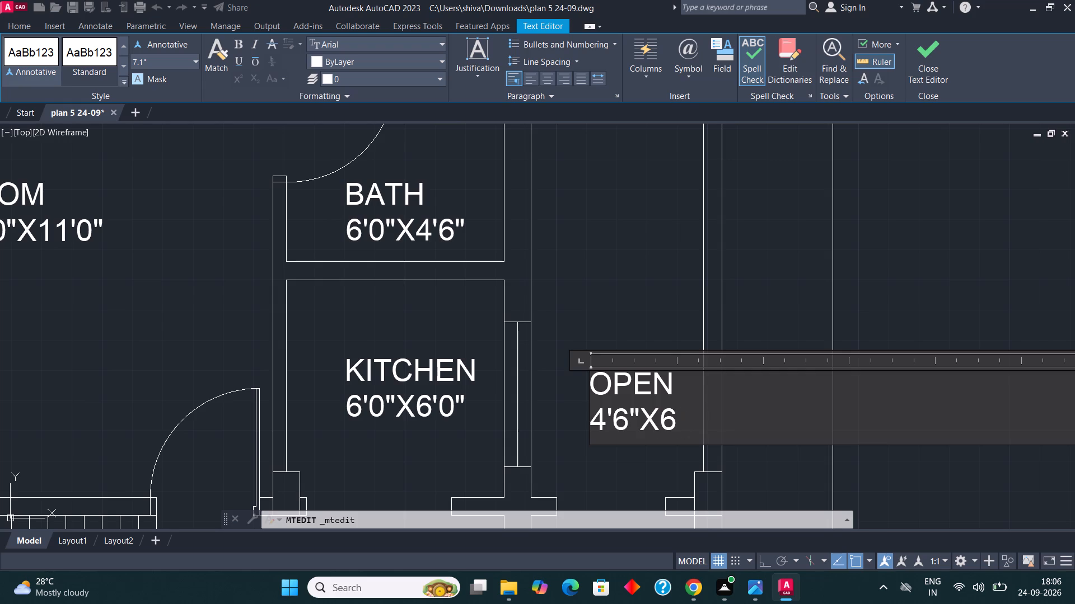
{"action": "key", "text": "BackSpace"}
{"action": "key", "text": "BackSpace"}
{"action": "key", "text": "Left"}
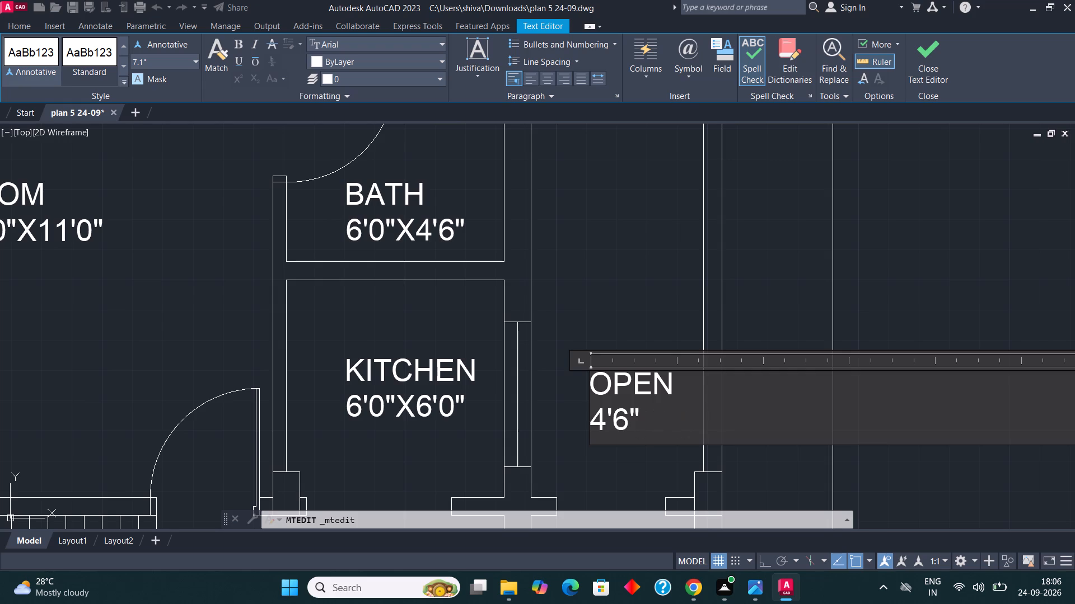
{"action": "key", "text": "Left"}
{"action": "key", "text": "Left"}
{"action": "key", "text": "Left"}
{"action": "key", "text": "BackSpace"}
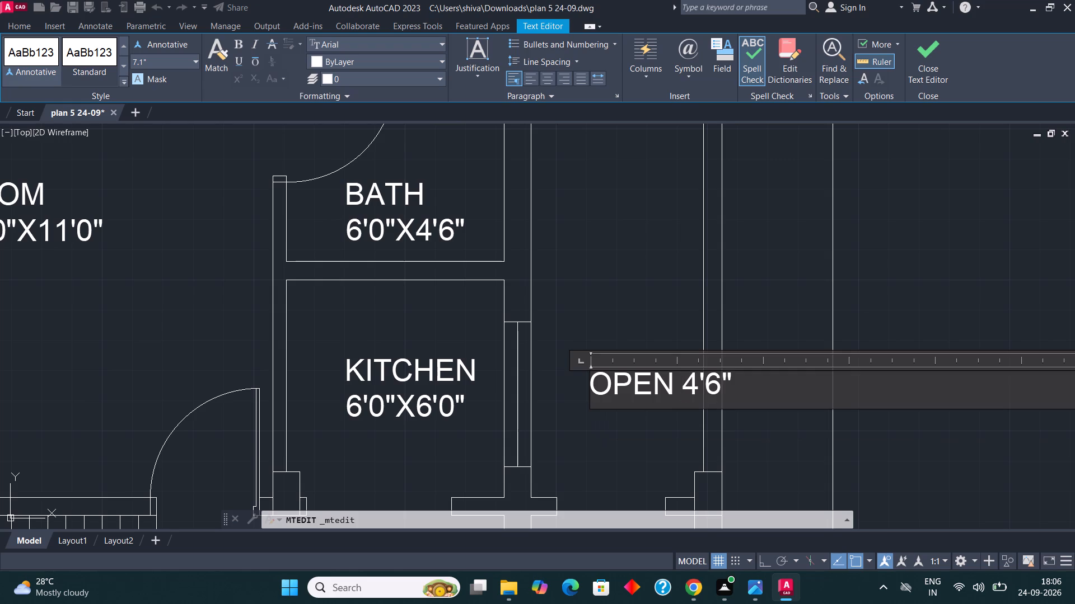
{"action": "key", "text": "Right"}
{"action": "key", "text": "Right"}
{"action": "key", "text": "Right"}
{"action": "key", "text": "Right"}
{"action": "key", "text": "space"}
{"action": "key", "text": "w"}
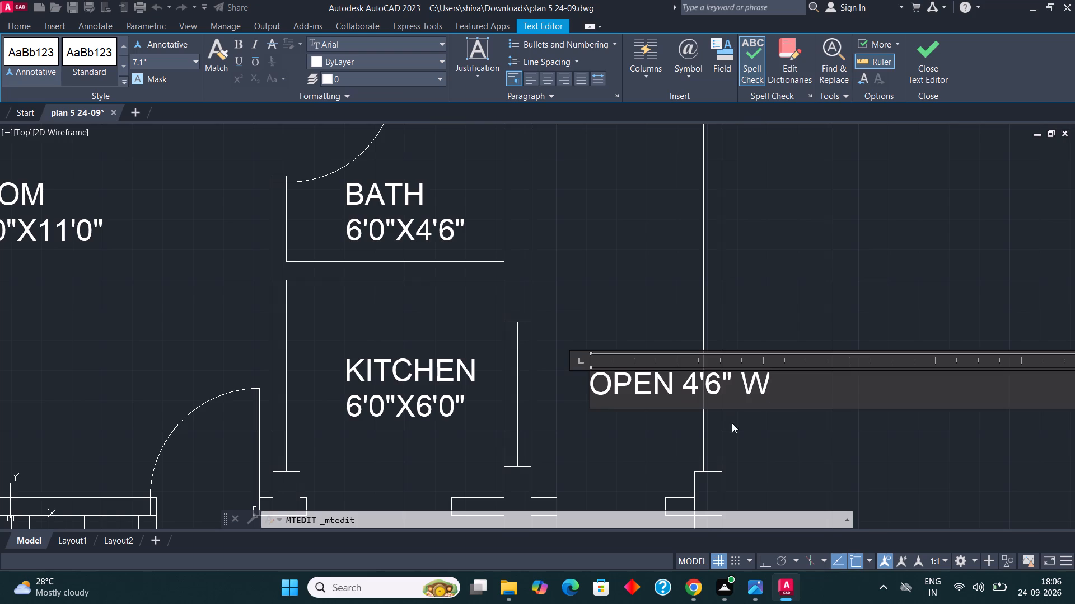
{"action": "left_click", "coordinate": [743, 426]}
Copy the vertical OPEN 4'6" W label to the empty area outside the plan's northwest corner.
{"action": "scroll", "coordinate": [623, 360], "scroll_direction": "down", "scroll_amount": 2}
{"action": "scroll", "coordinate": [671, 329], "scroll_direction": "down", "scroll_amount": 1}
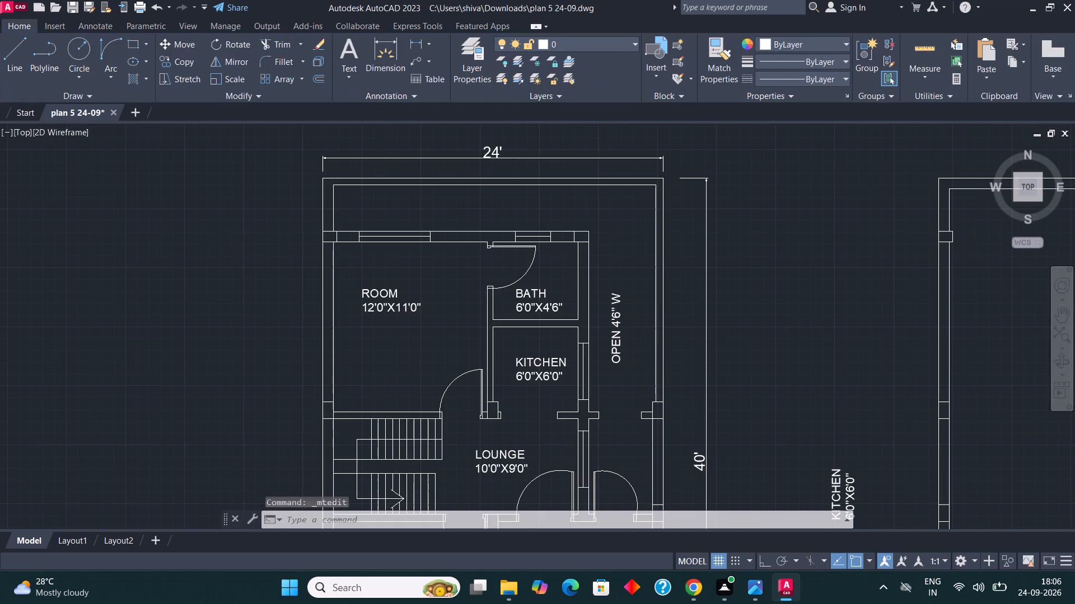
{"action": "scroll", "coordinate": [658, 319], "scroll_direction": "down", "scroll_amount": 2}
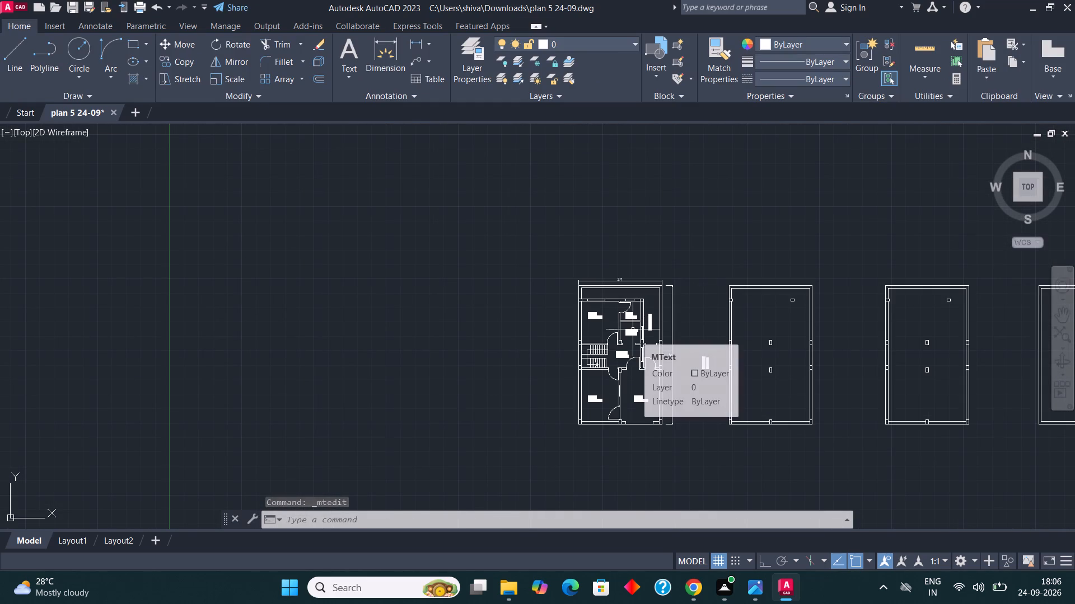
{"action": "scroll", "coordinate": [650, 333], "scroll_direction": "up", "scroll_amount": 4}
{"action": "left_click", "coordinate": [651, 332]}
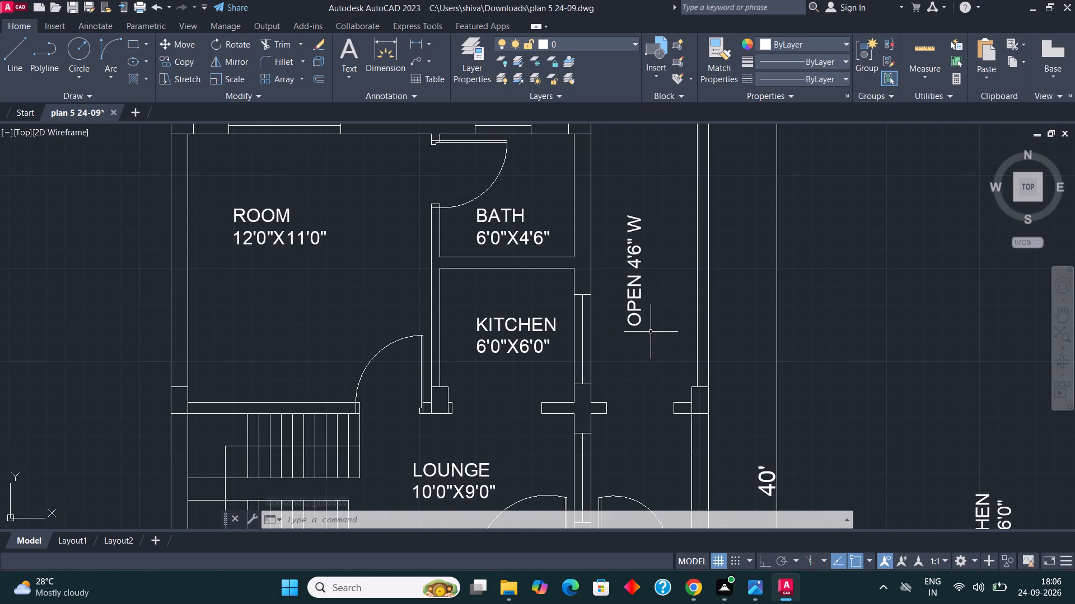
{"action": "left_click", "coordinate": [633, 296]}
{"action": "scroll", "coordinate": [646, 357], "scroll_direction": "down", "scroll_amount": 2}
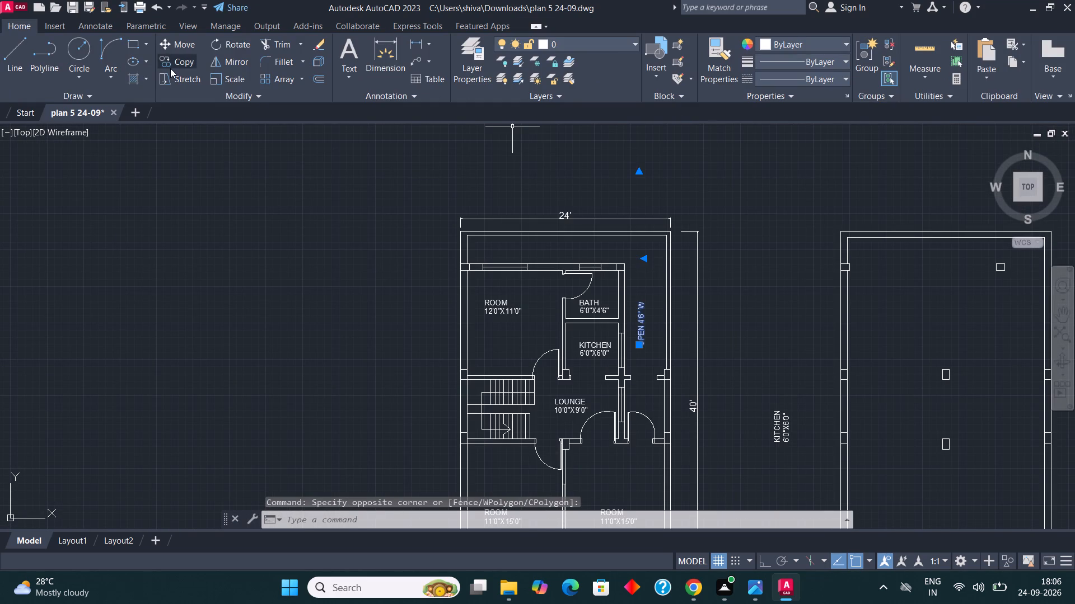
{"action": "left_click", "coordinate": [170, 68]}
{"action": "scroll", "coordinate": [647, 346], "scroll_direction": "up", "scroll_amount": 2}
{"action": "left_click", "coordinate": [647, 346]}
{"action": "scroll", "coordinate": [648, 397], "scroll_direction": "down", "scroll_amount": 1}
{"action": "scroll", "coordinate": [529, 255], "scroll_direction": "up", "scroll_amount": 1}
{"action": "scroll", "coordinate": [715, 353], "scroll_direction": "down", "scroll_amount": 2}
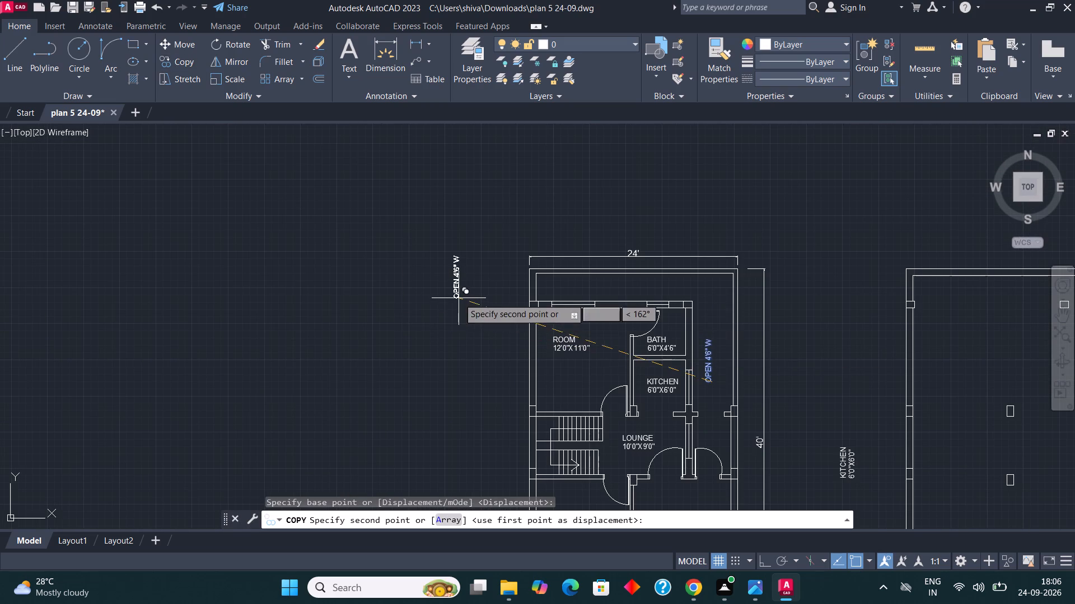
{"action": "left_click", "coordinate": [459, 298]}
{"action": "scroll", "coordinate": [459, 298], "scroll_direction": "up", "scroll_amount": 2}
{"action": "key", "text": "Escape"}
Rotate the copied OPEN 4'6" W label 90° clockwise with ortho on, making it read horizontally.
{"action": "left_click", "coordinate": [476, 309]}
{"action": "left_click", "coordinate": [416, 237]}
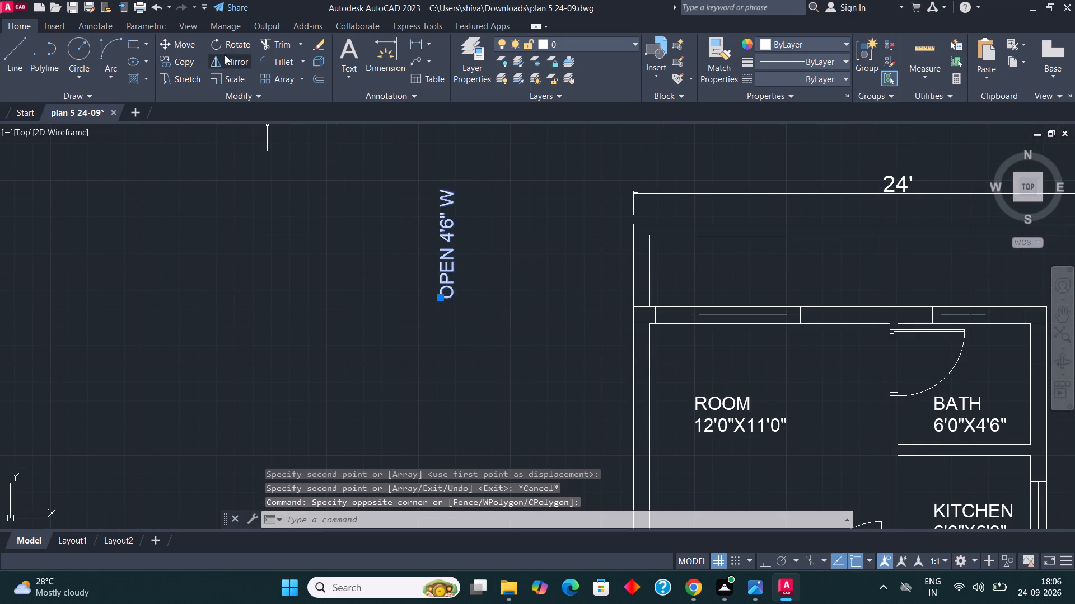
{"action": "left_click", "coordinate": [231, 41]}
{"action": "left_click", "coordinate": [350, 253]}
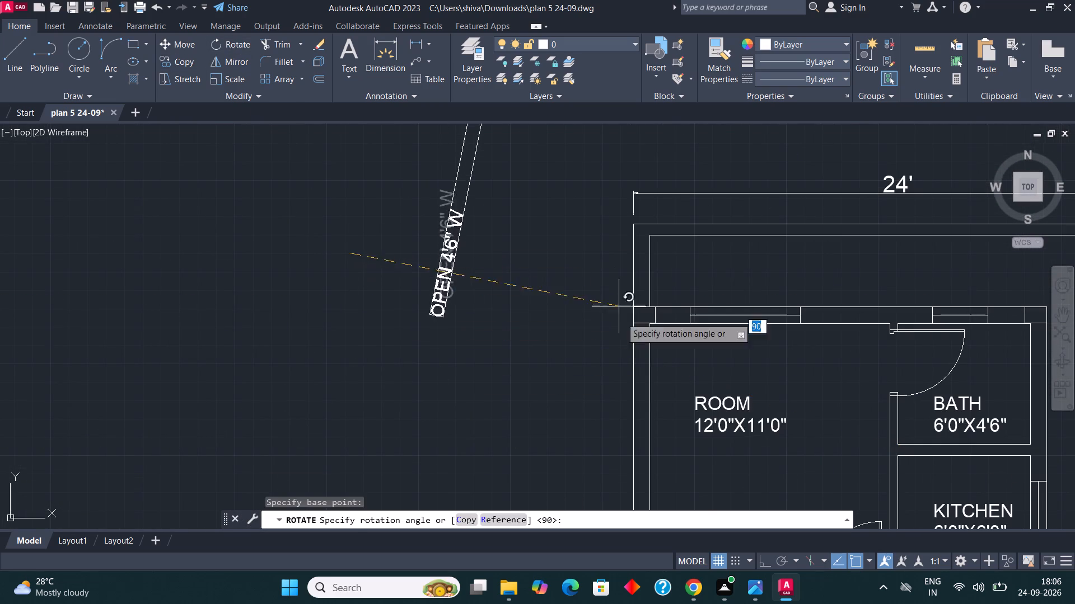
{"action": "key", "text": "F8"}
{"action": "left_click", "coordinate": [545, 503]}
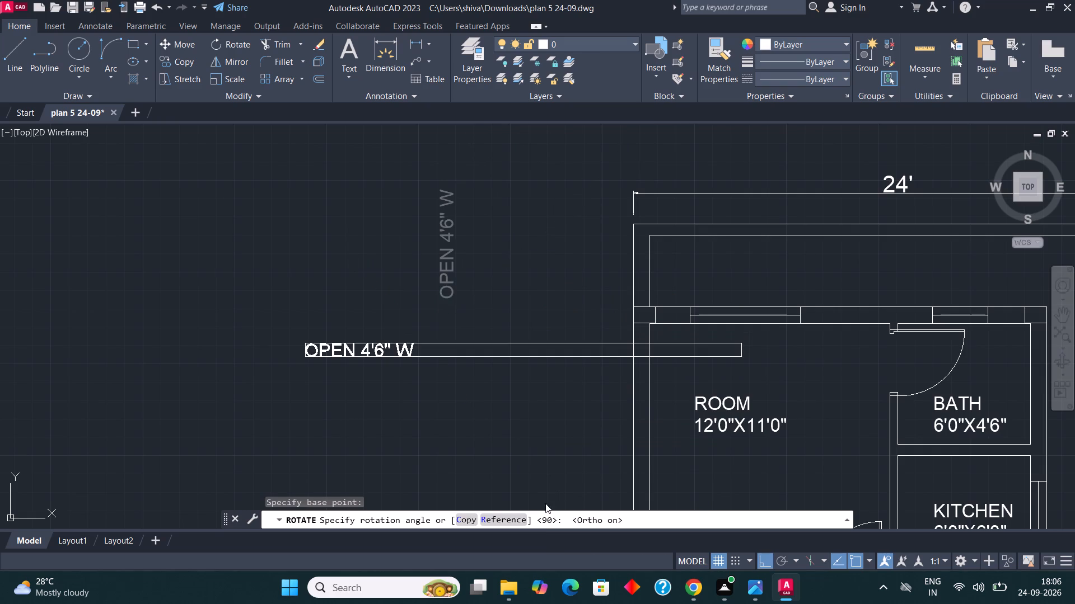
Copy the horizontal OPEN 4'6" W label with ortho off into the open strip along the plan's north wall.
{"action": "left_click", "coordinate": [418, 408]}
{"action": "left_click", "coordinate": [372, 329]}
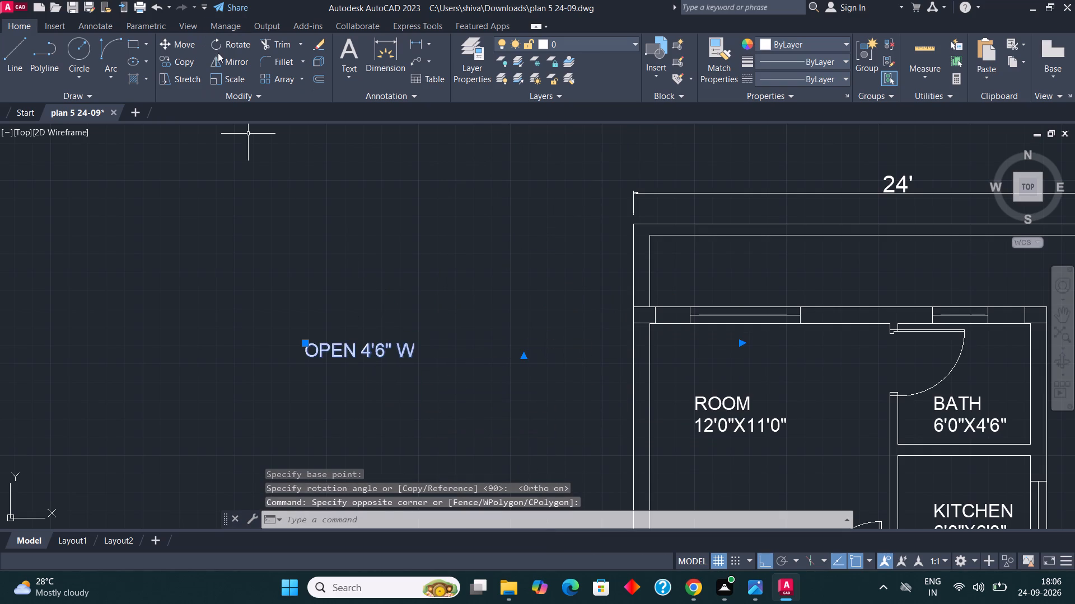
{"action": "left_click", "coordinate": [176, 60]}
{"action": "left_click", "coordinate": [367, 348]}
{"action": "scroll", "coordinate": [349, 379], "scroll_direction": "down", "scroll_amount": 2}
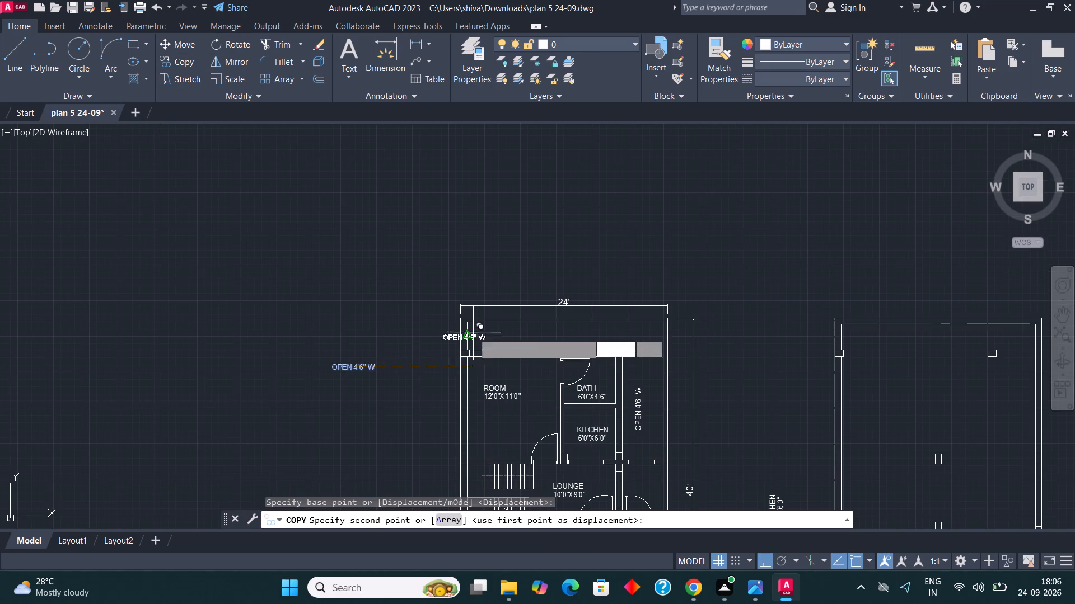
{"action": "key", "text": "F8"}
{"action": "scroll", "coordinate": [497, 322], "scroll_direction": "up", "scroll_amount": 2}
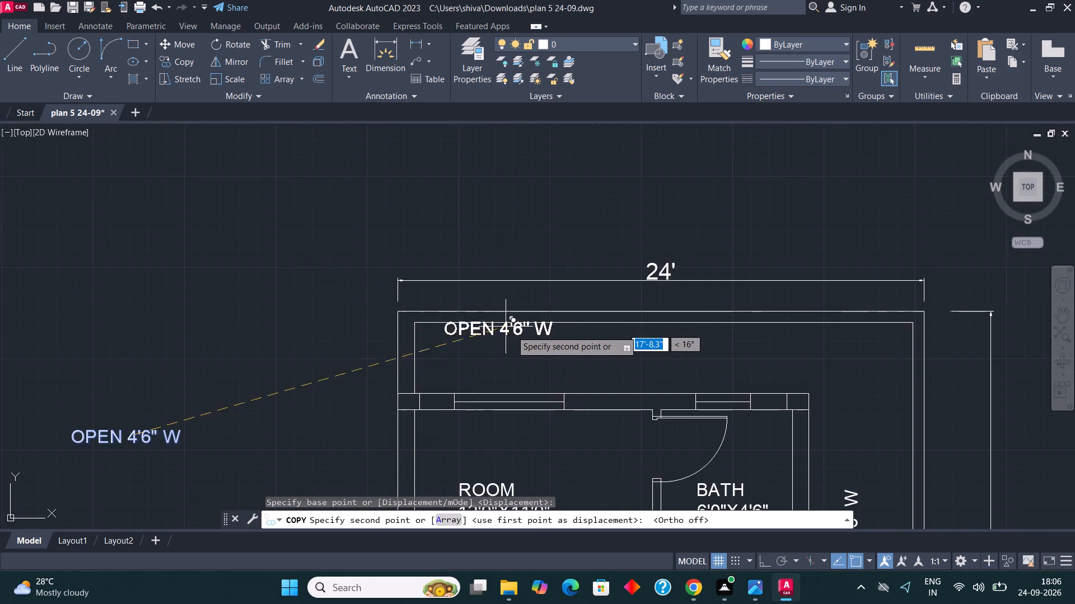
{"action": "scroll", "coordinate": [527, 339], "scroll_direction": "up", "scroll_amount": 2}
{"action": "left_click", "coordinate": [703, 390]}
{"action": "key", "text": "Escape"}
Delete the leftover vertical KITCHEN label between the floor plan and the neighbouring column layout.
{"action": "scroll", "coordinate": [405, 242], "scroll_direction": "down", "scroll_amount": 2}
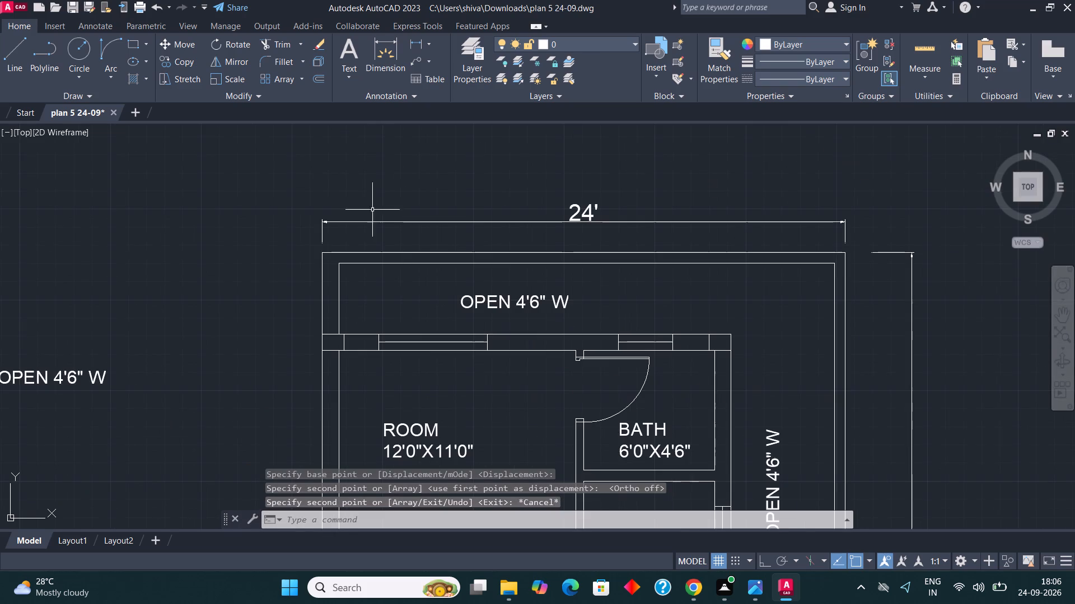
{"action": "scroll", "coordinate": [333, 340], "scroll_direction": "down", "scroll_amount": 2}
{"action": "scroll", "coordinate": [314, 235], "scroll_direction": "down", "scroll_amount": 2}
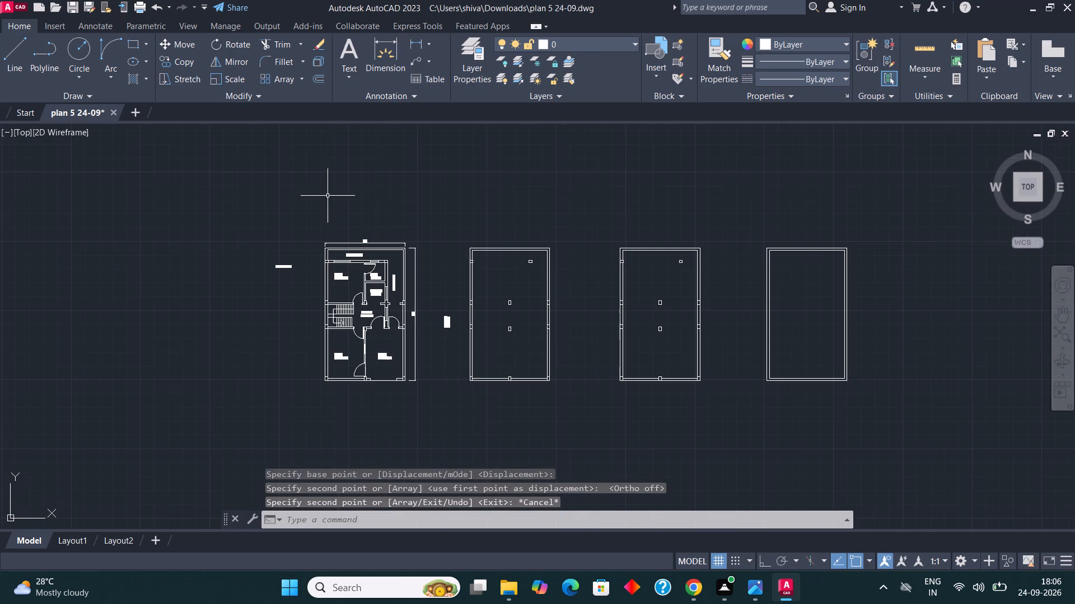
{"action": "scroll", "coordinate": [349, 227], "scroll_direction": "up", "scroll_amount": 2}
{"action": "scroll", "coordinate": [467, 190], "scroll_direction": "down", "scroll_amount": 2}
{"action": "scroll", "coordinate": [527, 311], "scroll_direction": "up", "scroll_amount": 2}
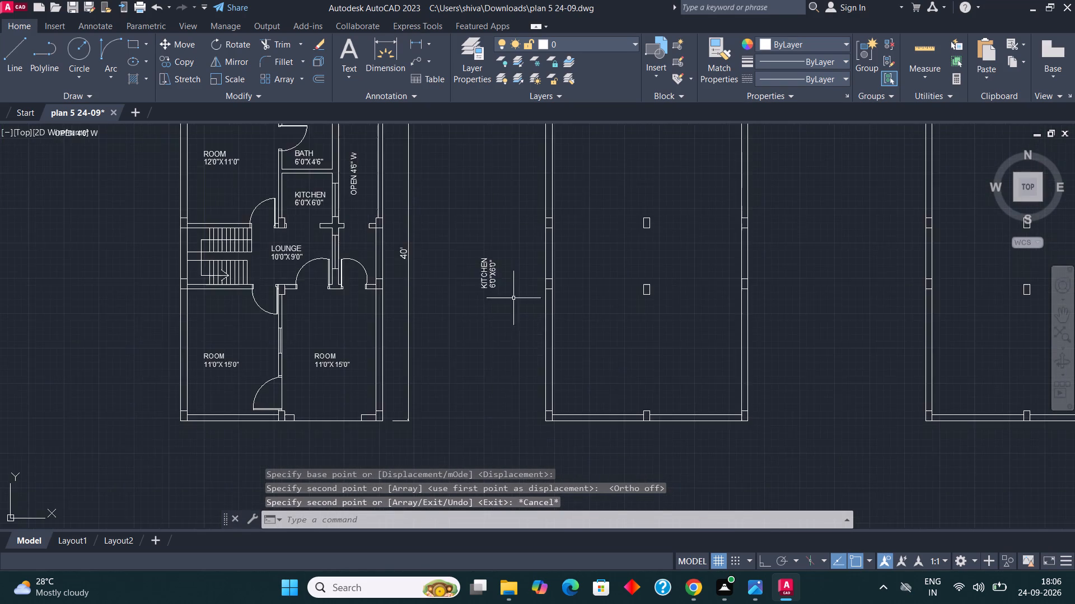
{"action": "scroll", "coordinate": [470, 269], "scroll_direction": "up", "scroll_amount": 2}
{"action": "left_click", "coordinate": [550, 332]}
{"action": "left_click", "coordinate": [492, 265]}
{"action": "key", "text": "Delete"}
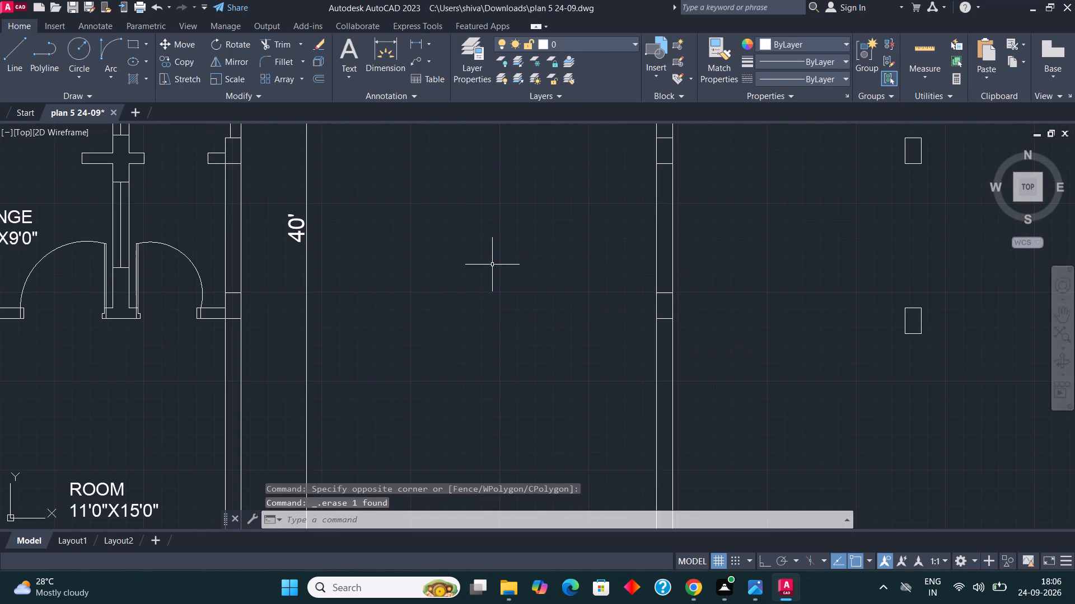
Examine the labelled floor plan as a whole, from the north open strip down to the two south rooms.
{"action": "scroll", "coordinate": [502, 288], "scroll_direction": "down", "scroll_amount": 3}
{"action": "scroll", "coordinate": [184, 184], "scroll_direction": "up", "scroll_amount": 1}
{"action": "scroll", "coordinate": [278, 192], "scroll_direction": "up", "scroll_amount": 1}
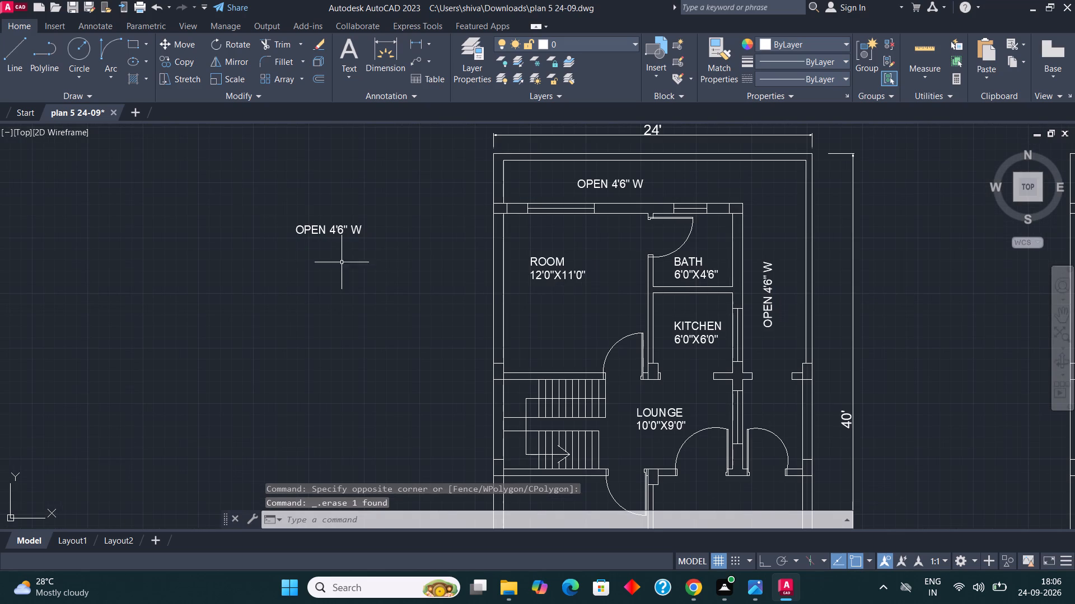
{"action": "left_click", "coordinate": [378, 270]}
{"action": "key", "text": "Escape"}
{"action": "scroll", "coordinate": [284, 276], "scroll_direction": "down", "scroll_amount": 2}
{"action": "scroll", "coordinate": [588, 478], "scroll_direction": "up", "scroll_amount": 1}
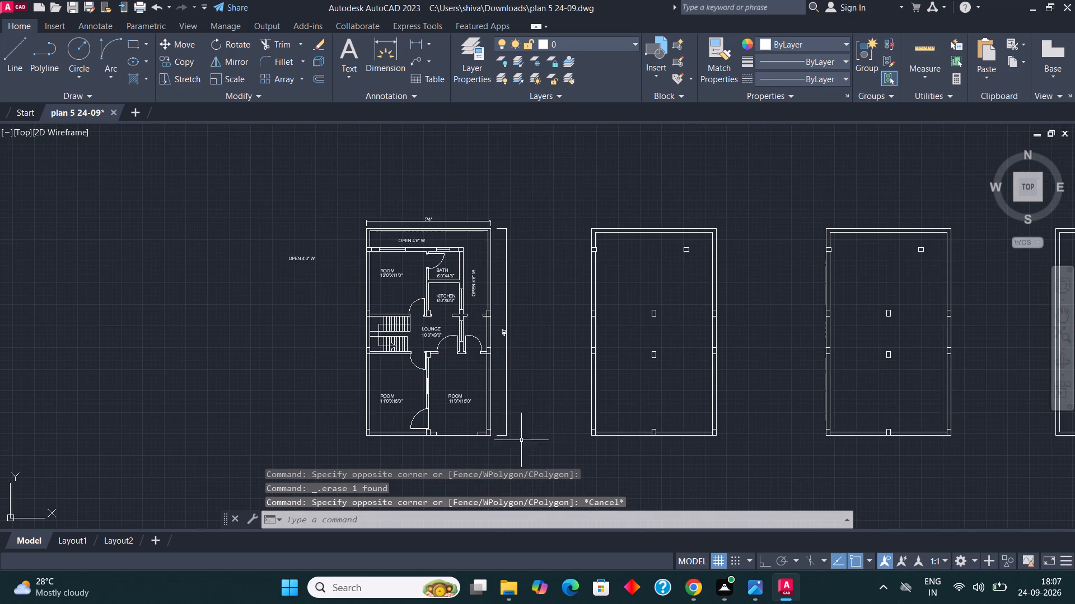
{"action": "scroll", "coordinate": [557, 460], "scroll_direction": "up", "scroll_amount": 1}
{"action": "scroll", "coordinate": [553, 418], "scroll_direction": "down", "scroll_amount": 2}
{"action": "scroll", "coordinate": [348, 345], "scroll_direction": "up", "scroll_amount": 2}
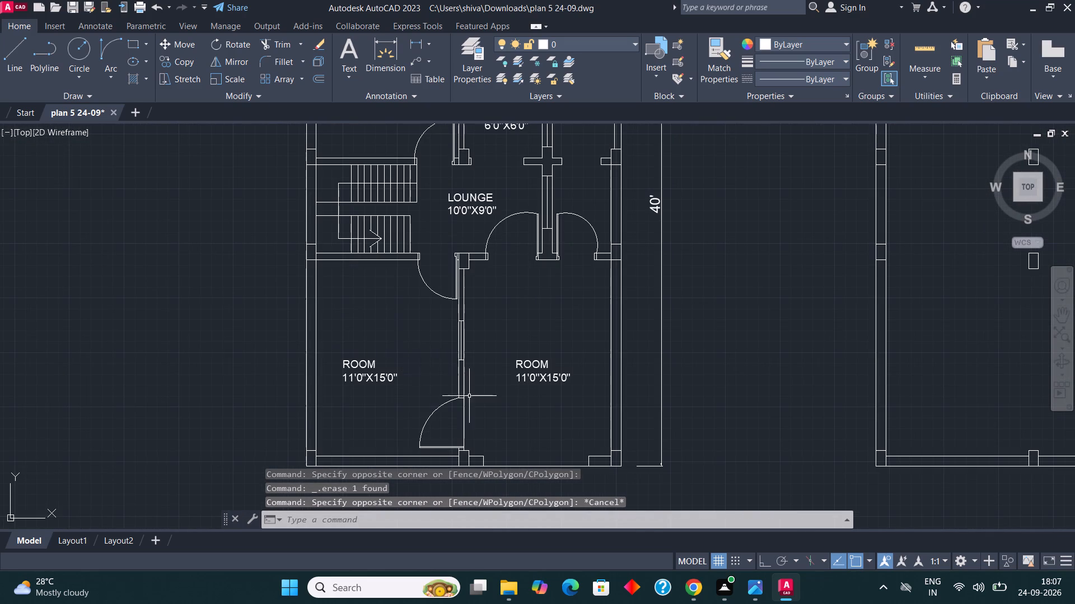
Examine the labelled floor plan from the north rooms and lounge down to the two south rooms.
{"action": "scroll", "coordinate": [513, 427], "scroll_direction": "down", "scroll_amount": 1}
{"action": "scroll", "coordinate": [530, 266], "scroll_direction": "up", "scroll_amount": 1}
{"action": "scroll", "coordinate": [541, 344], "scroll_direction": "down", "scroll_amount": 1}
{"action": "scroll", "coordinate": [529, 275], "scroll_direction": "up", "scroll_amount": 1}
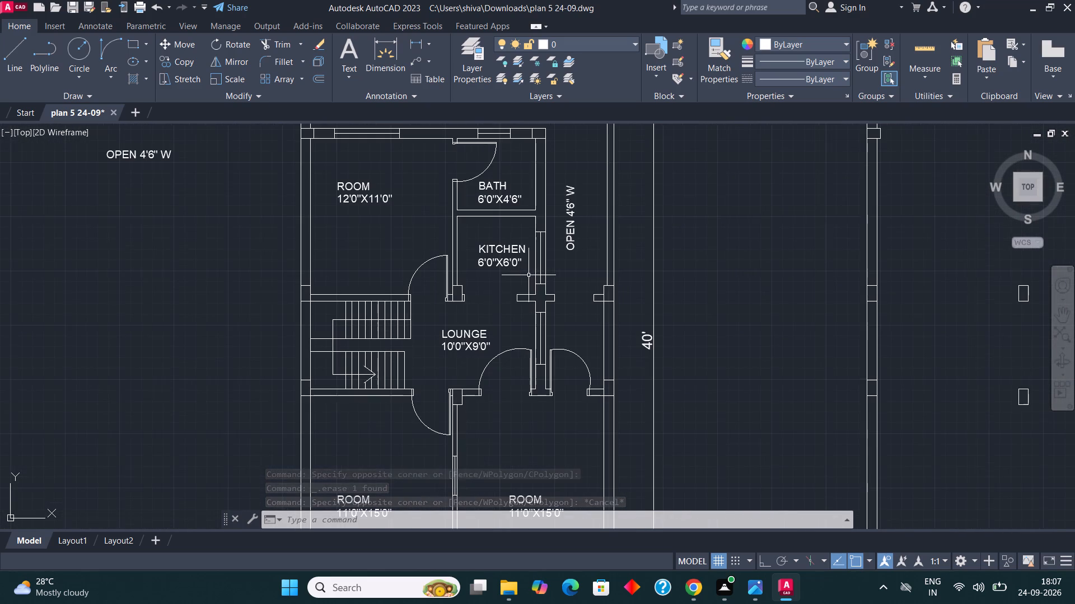
{"action": "scroll", "coordinate": [529, 317], "scroll_direction": "down", "scroll_amount": 1}
{"action": "scroll", "coordinate": [514, 254], "scroll_direction": "up", "scroll_amount": 2}
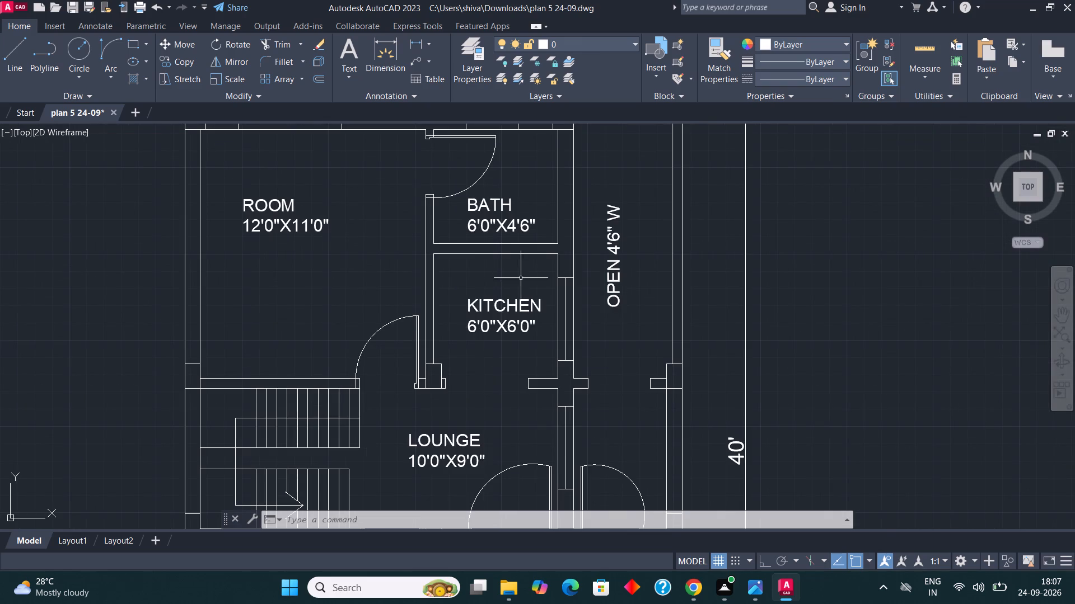
{"action": "scroll", "coordinate": [522, 279], "scroll_direction": "down", "scroll_amount": 1}
{"action": "scroll", "coordinate": [504, 224], "scroll_direction": "up", "scroll_amount": 1}
{"action": "scroll", "coordinate": [553, 197], "scroll_direction": "down", "scroll_amount": 1}
{"action": "scroll", "coordinate": [554, 254], "scroll_direction": "up", "scroll_amount": 1}
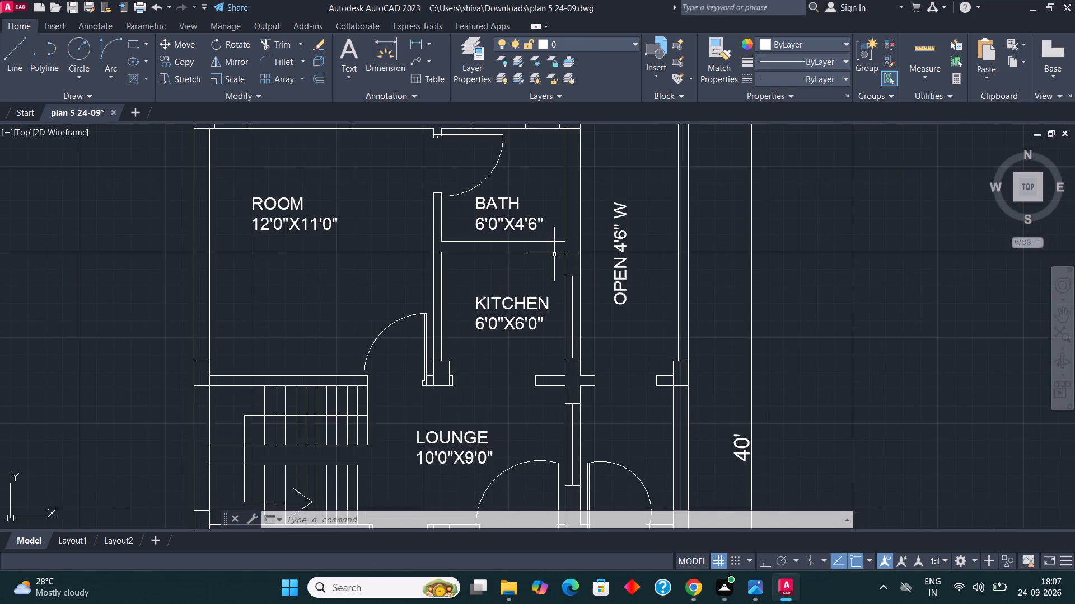
{"action": "scroll", "coordinate": [575, 225], "scroll_direction": "down", "scroll_amount": 1}
{"action": "scroll", "coordinate": [361, 337], "scroll_direction": "up", "scroll_amount": 1}
{"action": "scroll", "coordinate": [381, 257], "scroll_direction": "down", "scroll_amount": 2}
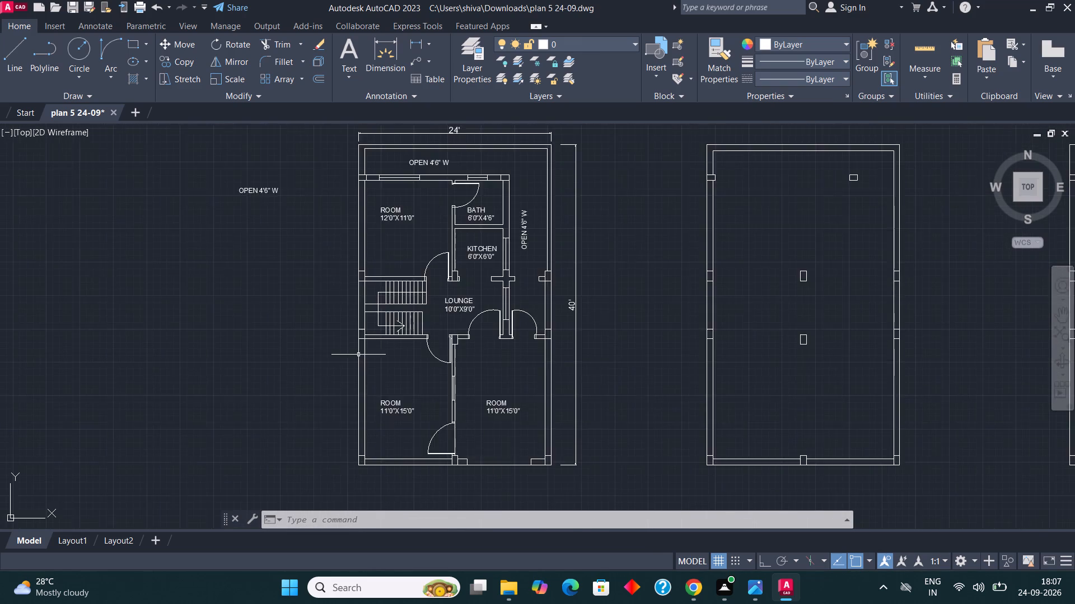
{"action": "scroll", "coordinate": [357, 357], "scroll_direction": "up", "scroll_amount": 2}
{"action": "scroll", "coordinate": [369, 282], "scroll_direction": "down", "scroll_amount": 2}
{"action": "scroll", "coordinate": [373, 365], "scroll_direction": "up", "scroll_amount": 1}
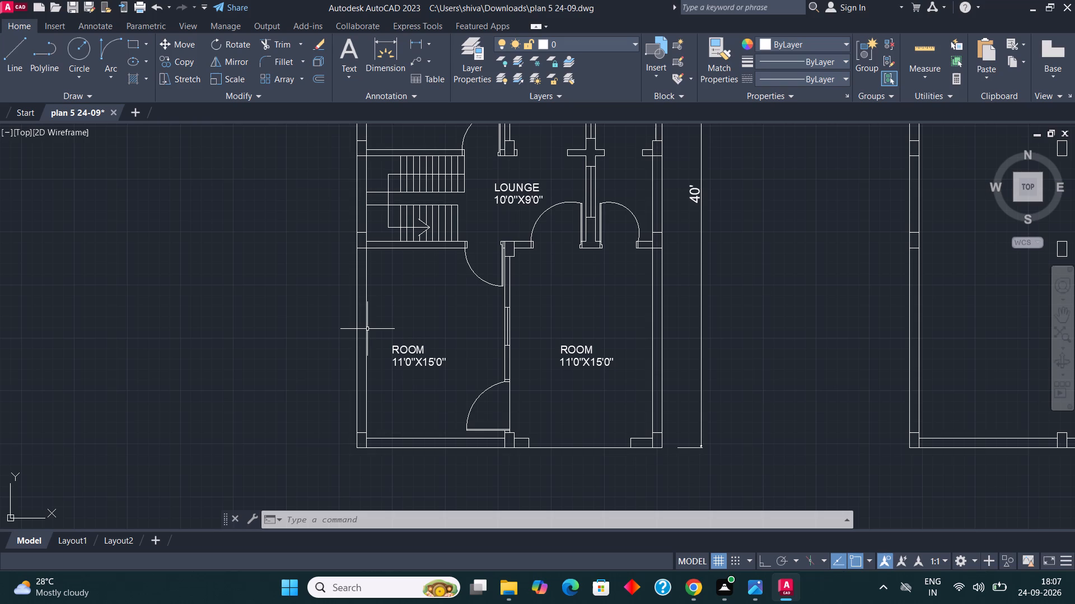
{"action": "scroll", "coordinate": [338, 364], "scroll_direction": "down", "scroll_amount": 1}
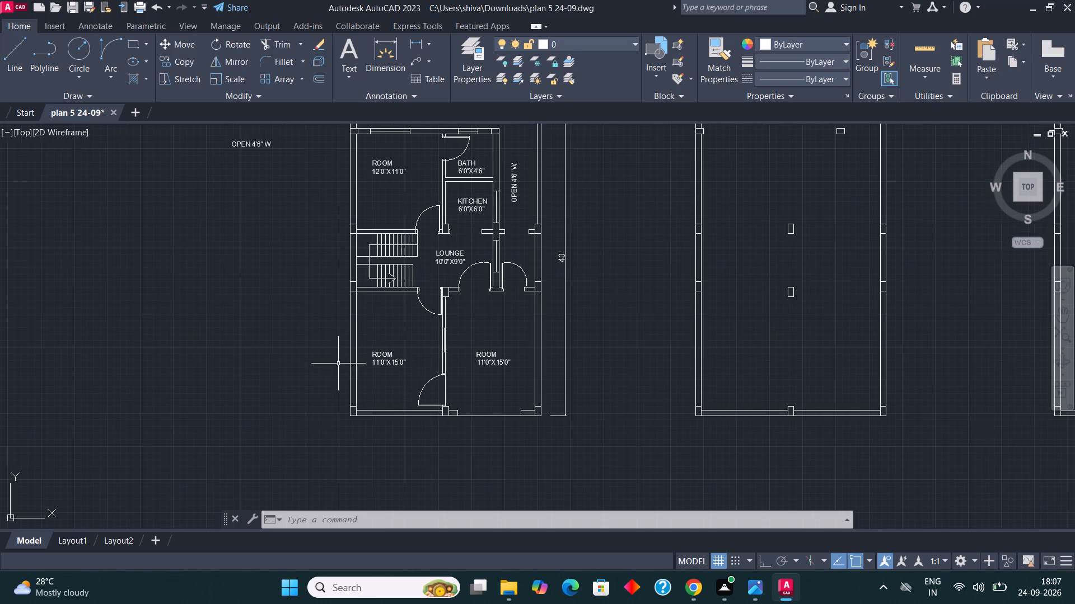
{"action": "scroll", "coordinate": [437, 377], "scroll_direction": "down", "scroll_amount": 1}
{"action": "scroll", "coordinate": [448, 305], "scroll_direction": "up", "scroll_amount": 1}
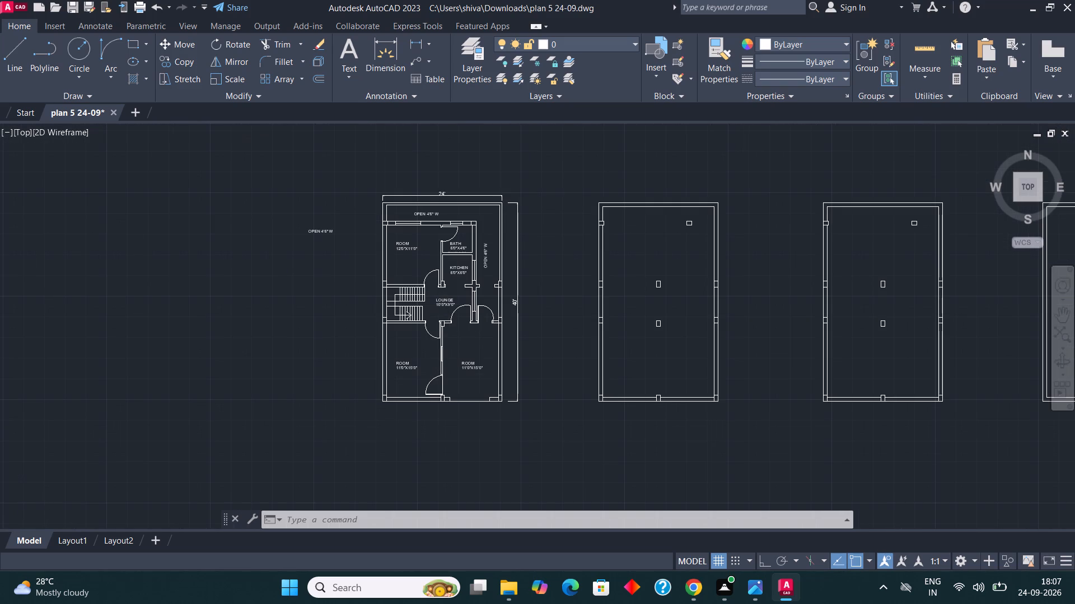
{"action": "scroll", "coordinate": [457, 332], "scroll_direction": "down", "scroll_amount": 1}
{"action": "scroll", "coordinate": [468, 374], "scroll_direction": "up", "scroll_amount": 2}
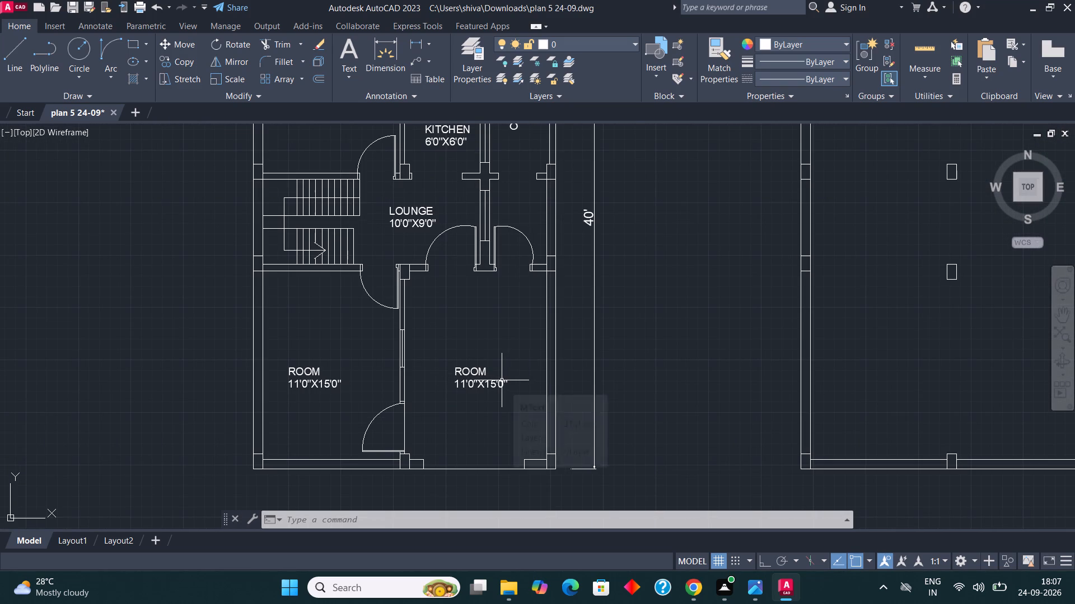
Replace the name ROOM with CAR PORCH in the label of the plan's southeast space.
{"action": "double_click", "coordinate": [465, 371]}
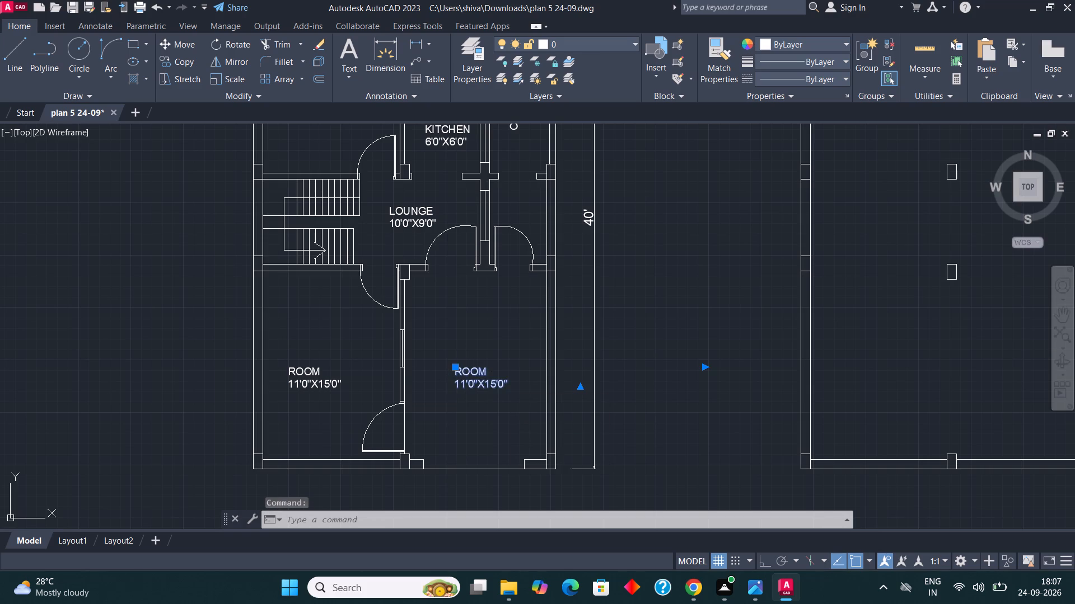
{"action": "scroll", "coordinate": [465, 393], "scroll_direction": "up", "scroll_amount": 2}
{"action": "left_click", "coordinate": [535, 352]}
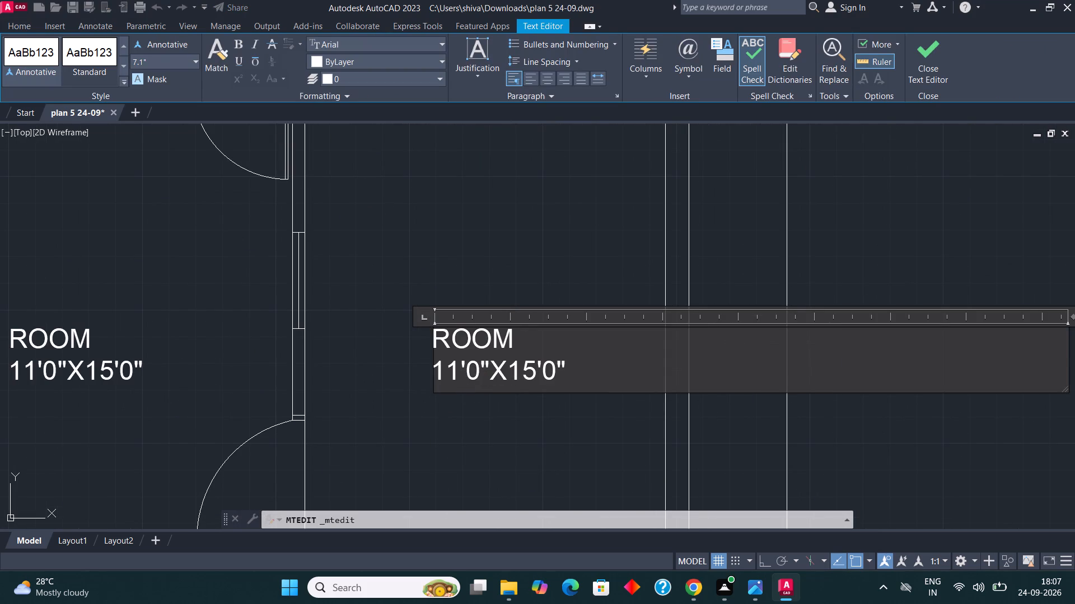
{"action": "key", "text": "BackSpace"}
{"action": "key", "text": "BackSpace"}
{"action": "key", "text": "BackSpace"}
{"action": "key", "text": "BackSpace"}
{"action": "key", "text": "BackSpace"}
{"action": "key", "text": "BackSpace"}
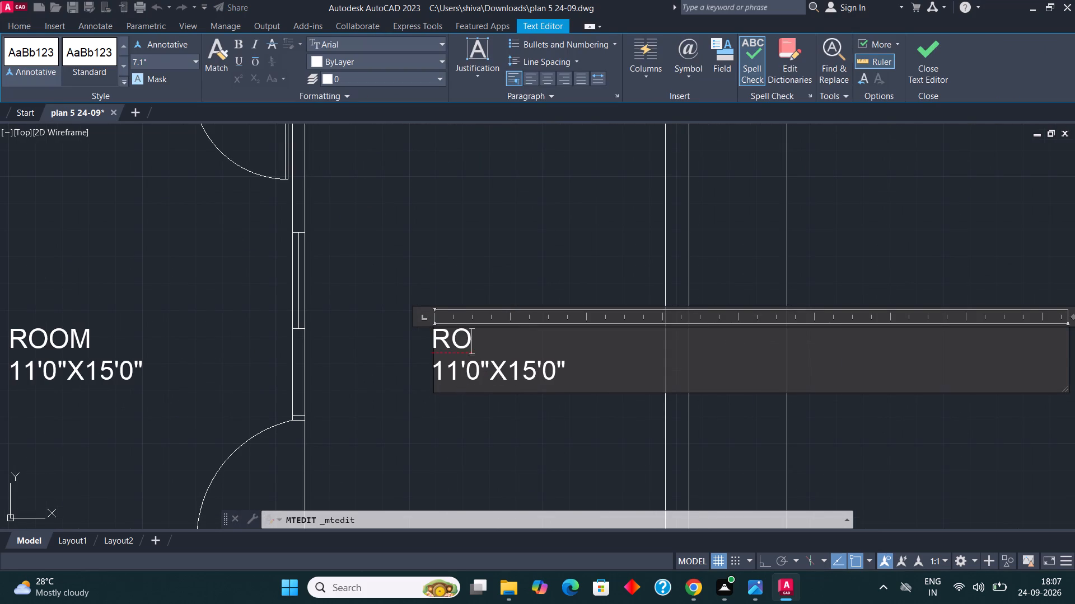
{"action": "type", "text": "CAR PO"}
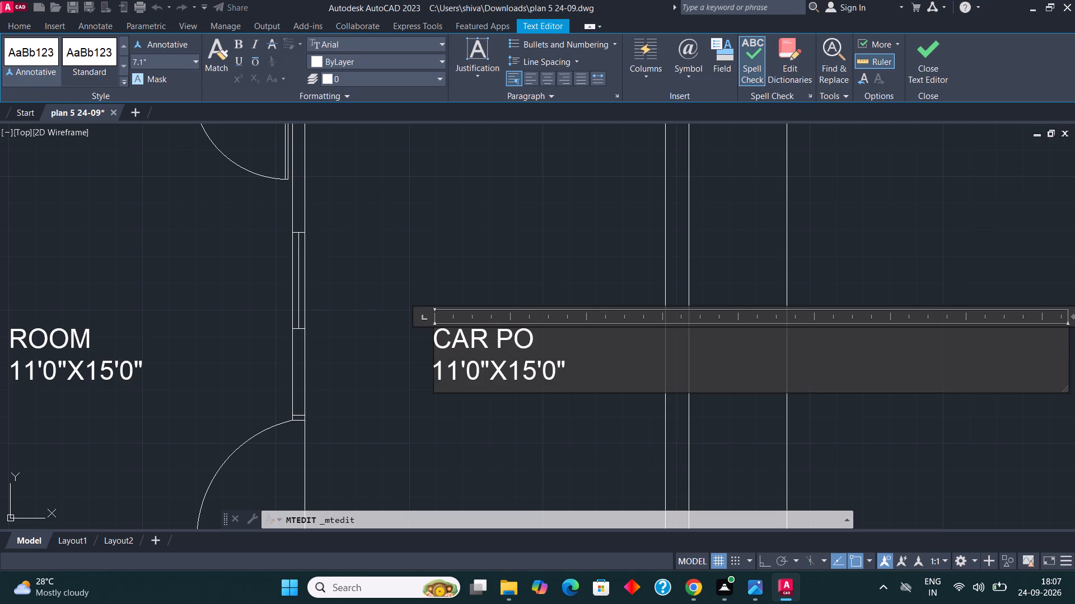
{"action": "type", "text": "RCH"}
Change the size line of the CAR PORCH label to 11'6"X15'0" and finish editing the text.
{"action": "left_click", "coordinate": [577, 371]}
{"action": "left_click", "coordinate": [481, 372]}
{"action": "key", "text": "BackSpace"}
{"action": "key", "text": "6"}
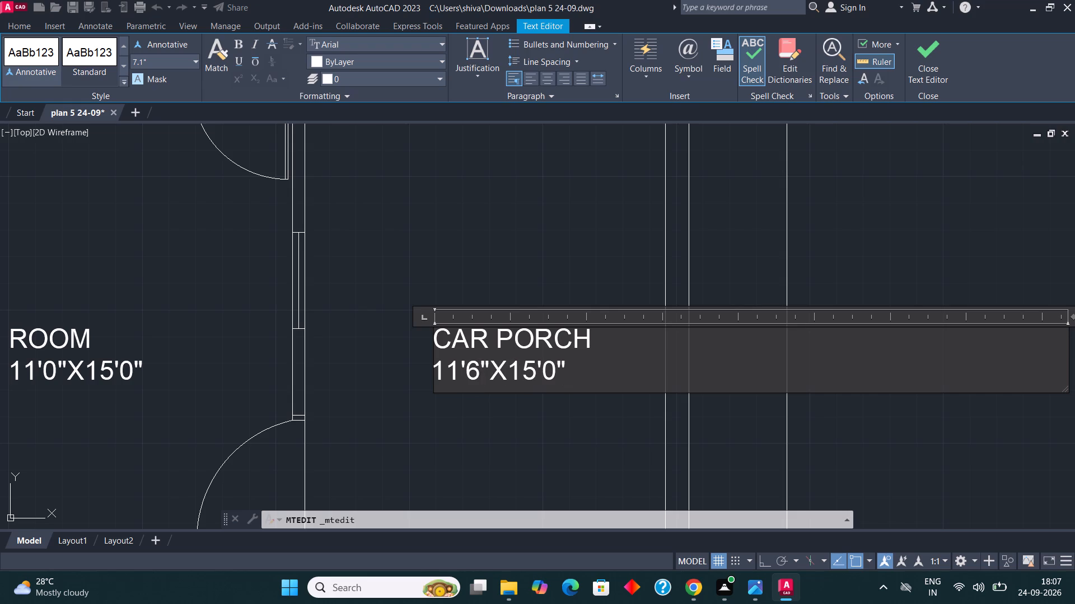
{"action": "left_click", "coordinate": [550, 396]}
Copy the CAR PORCH label down to the opening in the south wall below the car porch.
{"action": "scroll", "coordinate": [558, 345], "scroll_direction": "down", "scroll_amount": 3}
{"action": "scroll", "coordinate": [553, 377], "scroll_direction": "up", "scroll_amount": 2}
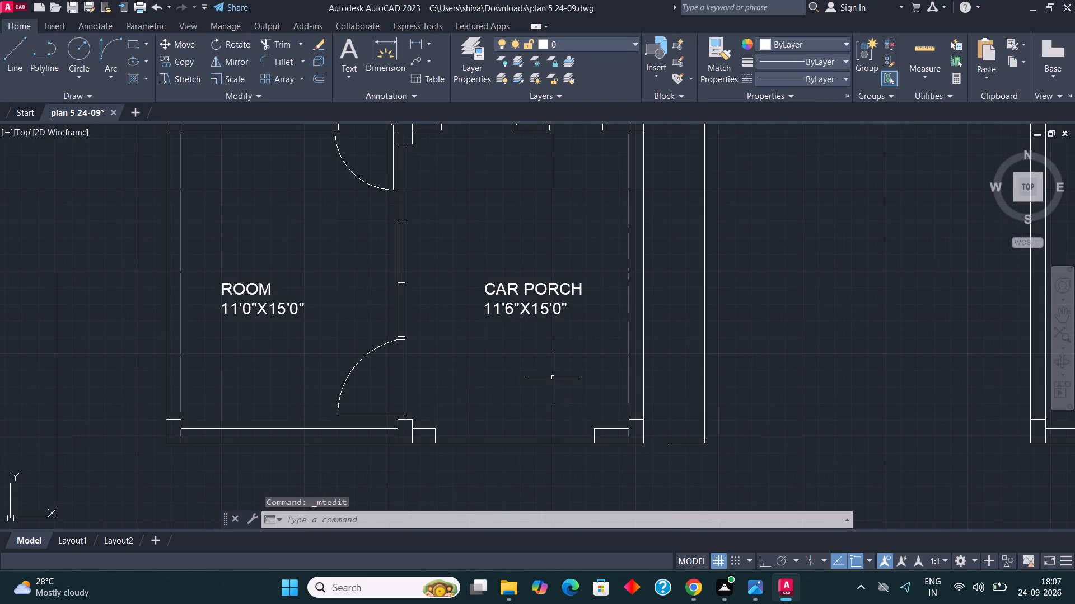
{"action": "left_click", "coordinate": [556, 358]}
{"action": "left_click", "coordinate": [543, 302]}
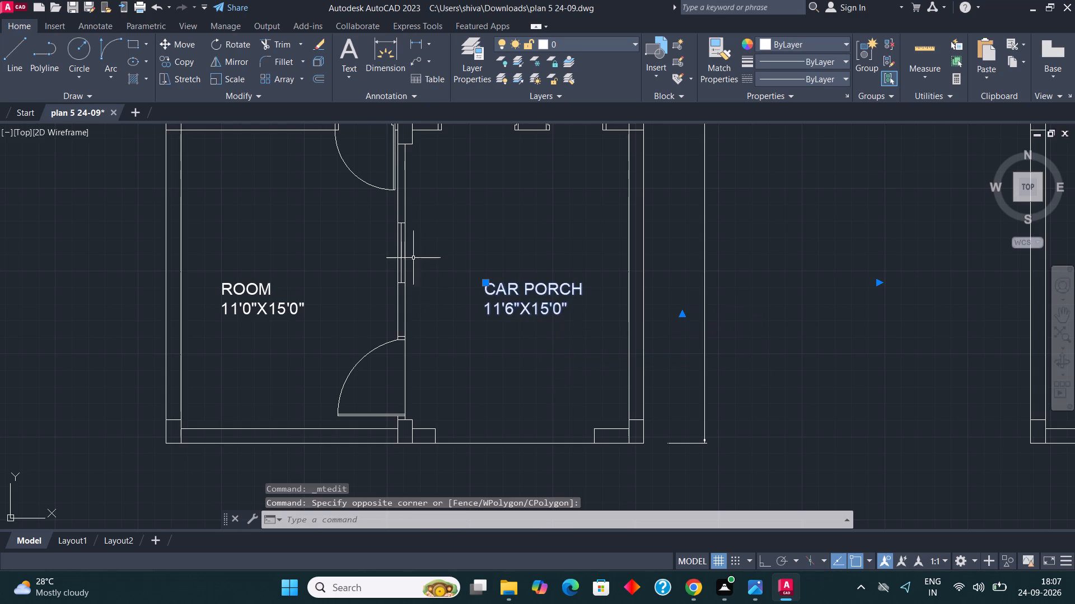
{"action": "left_click", "coordinate": [193, 63]}
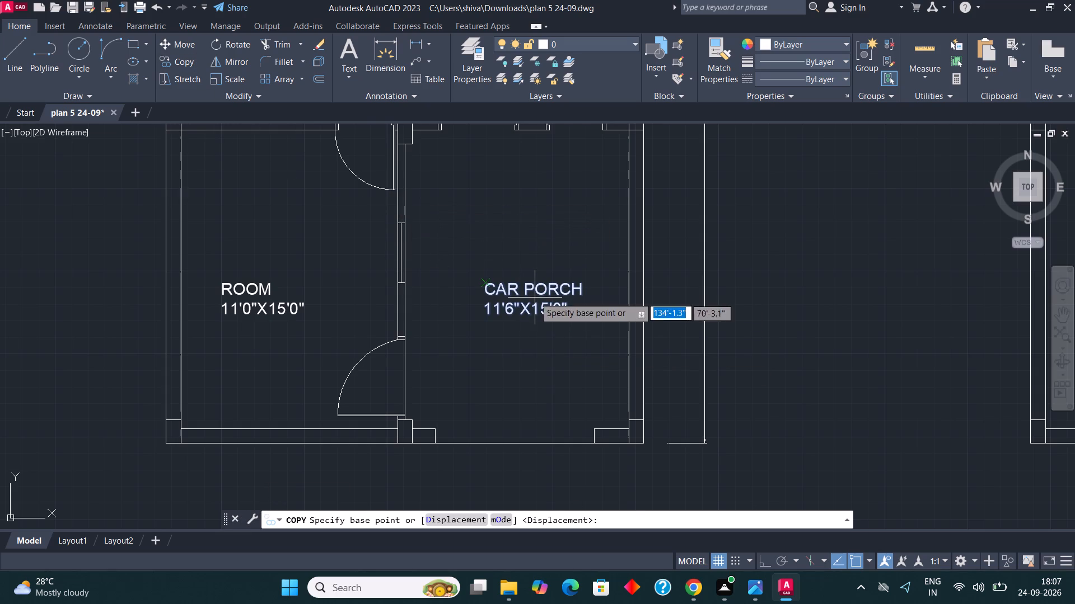
{"action": "left_click", "coordinate": [535, 297]}
{"action": "scroll", "coordinate": [496, 433], "scroll_direction": "up", "scroll_amount": 3}
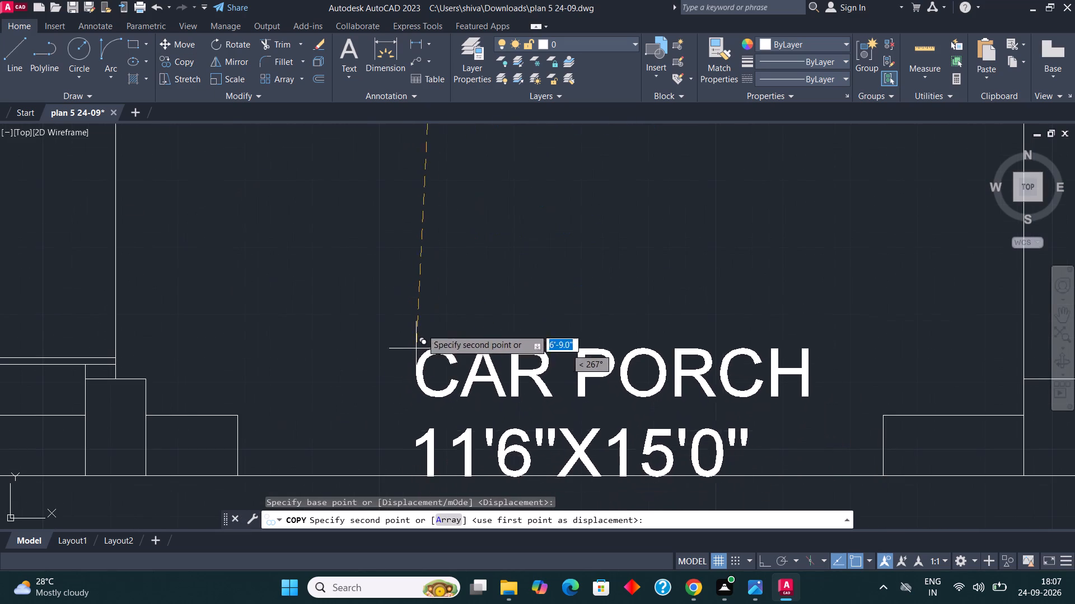
{"action": "scroll", "coordinate": [426, 308], "scroll_direction": "down", "scroll_amount": 1}
{"action": "scroll", "coordinate": [420, 361], "scroll_direction": "up", "scroll_amount": 1}
{"action": "scroll", "coordinate": [420, 336], "scroll_direction": "down", "scroll_amount": 1}
{"action": "scroll", "coordinate": [423, 366], "scroll_direction": "up", "scroll_amount": 1}
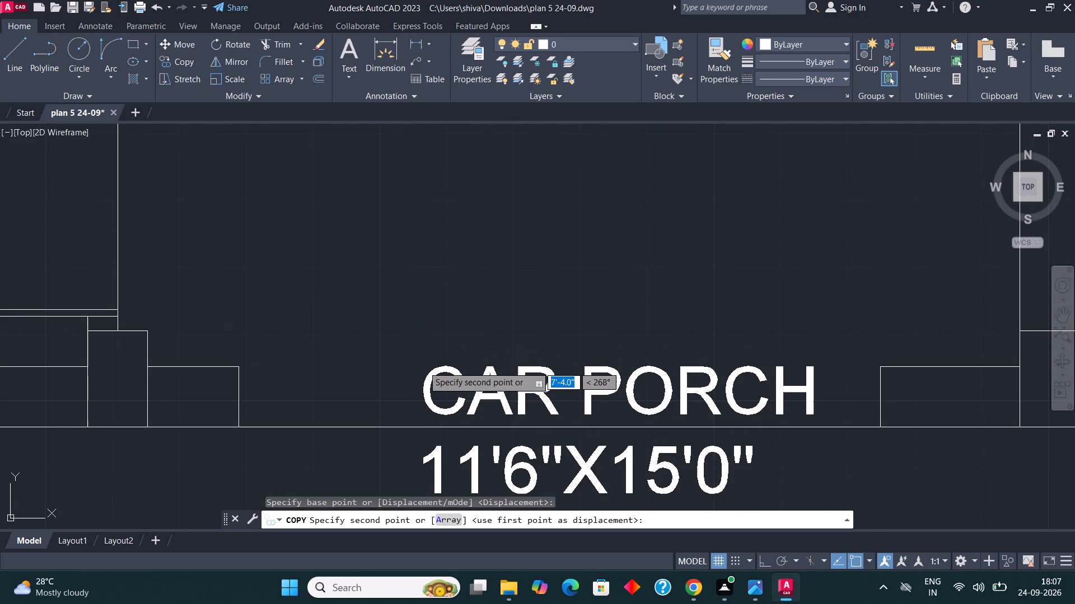
{"action": "left_click", "coordinate": [419, 366]}
{"action": "key", "text": "Escape"}
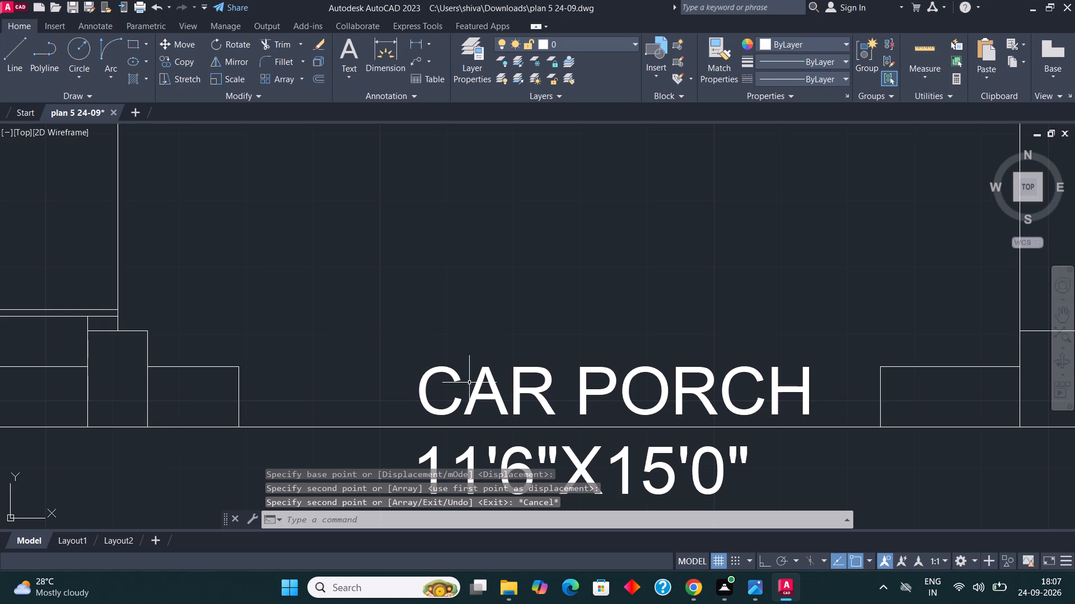
Replace both lines of the copied label at the south wall opening with MAIN GATE.
{"action": "double_click", "coordinate": [479, 376]}
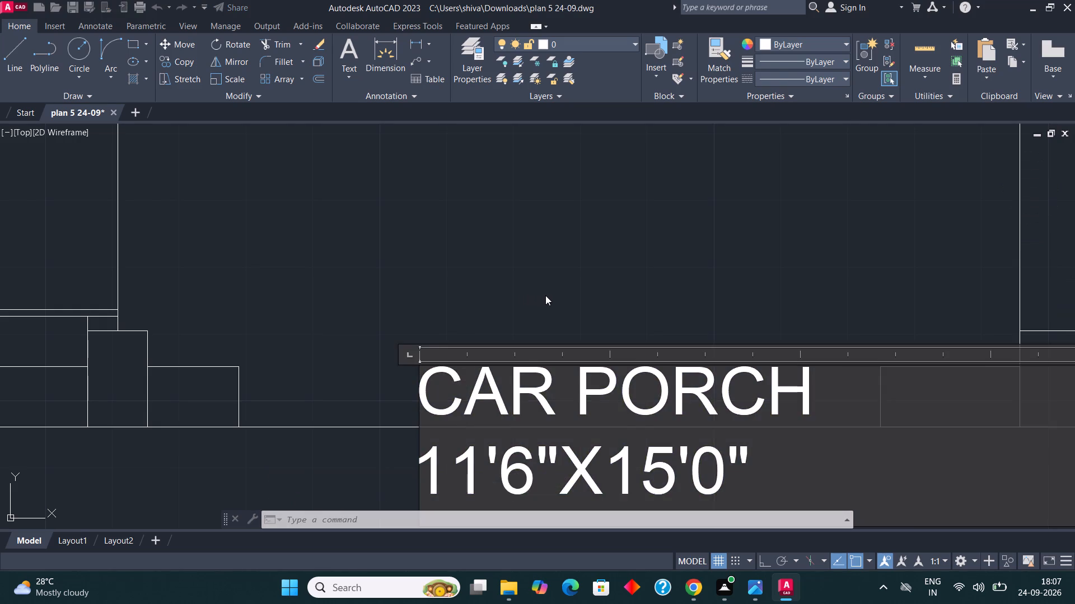
{"action": "scroll", "coordinate": [550, 298], "scroll_direction": "down", "scroll_amount": 1}
{"action": "scroll", "coordinate": [676, 433], "scroll_direction": "up", "scroll_amount": 1}
{"action": "left_click", "coordinate": [692, 407]}
{"action": "key", "text": "BackSpace"}
{"action": "key", "text": "BackSpace"}
{"action": "key", "text": "BackSpace"}
{"action": "key", "text": "BackSpace"}
{"action": "key", "text": "BackSpace"}
{"action": "key", "text": "BackSpace"}
{"action": "key", "text": "BackSpace"}
{"action": "key", "text": "BackSpace"}
{"action": "key", "text": "BackSpace"}
{"action": "key", "text": "BackSpace"}
{"action": "key", "text": "BackSpace"}
{"action": "key", "text": "BackSpace"}
{"action": "key", "text": "BackSpace"}
{"action": "key", "text": "BackSpace"}
{"action": "key", "text": "BackSpace"}
{"action": "key", "text": "BackSpace"}
{"action": "key", "text": "BackSpace"}
{"action": "key", "text": "BackSpace"}
{"action": "key", "text": "BackSpace"}
{"action": "key", "text": "BackSpace"}
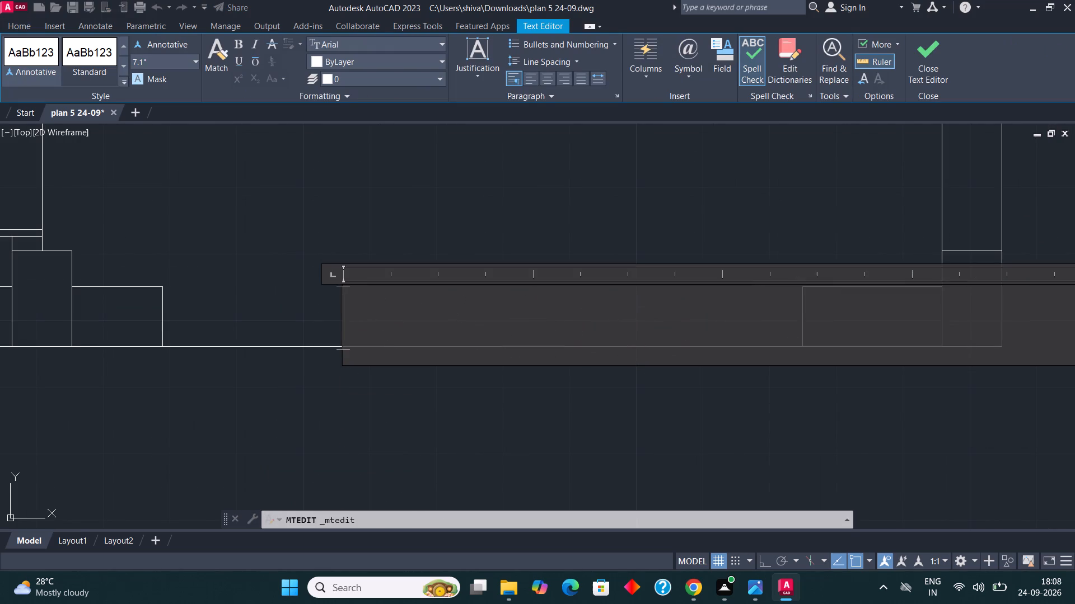
{"action": "type", "text": "MAIN GATE"}
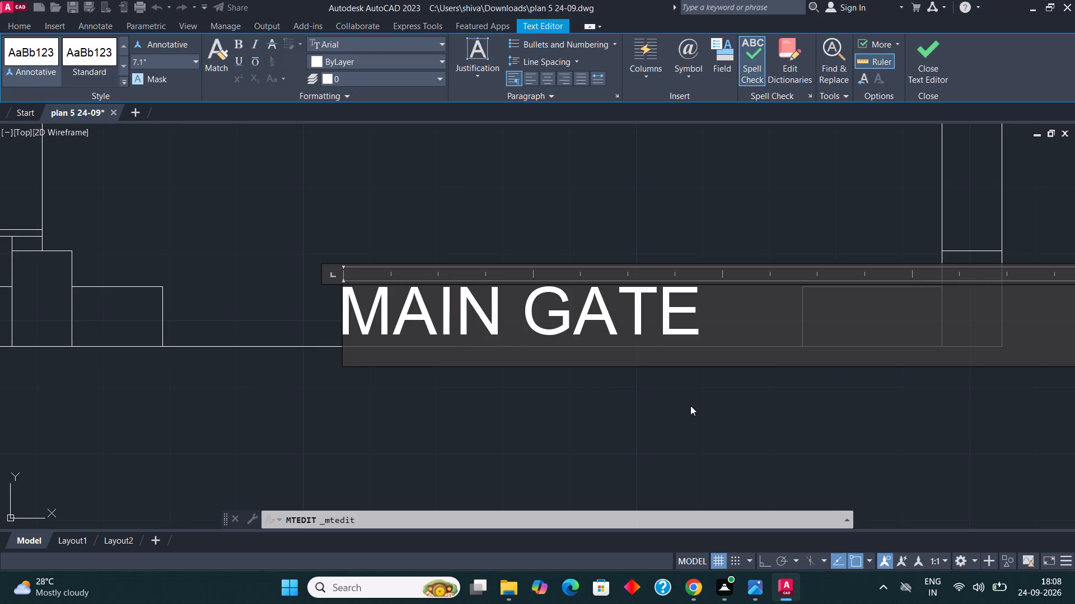
{"action": "left_click", "coordinate": [497, 484]}
Examine the whole labelled plan, including the lounge, car porch and main gate, for elements still without a label.
{"action": "scroll", "coordinate": [536, 350], "scroll_direction": "down", "scroll_amount": 3}
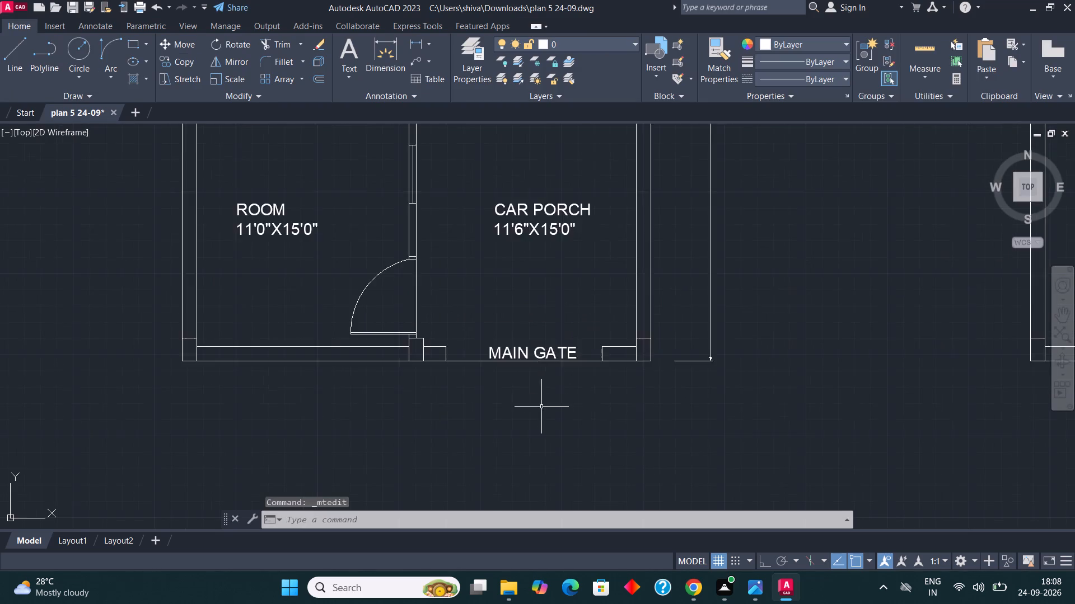
{"action": "scroll", "coordinate": [544, 417], "scroll_direction": "down", "scroll_amount": 2}
{"action": "scroll", "coordinate": [569, 275], "scroll_direction": "up", "scroll_amount": 2}
{"action": "scroll", "coordinate": [565, 356], "scroll_direction": "down", "scroll_amount": 2}
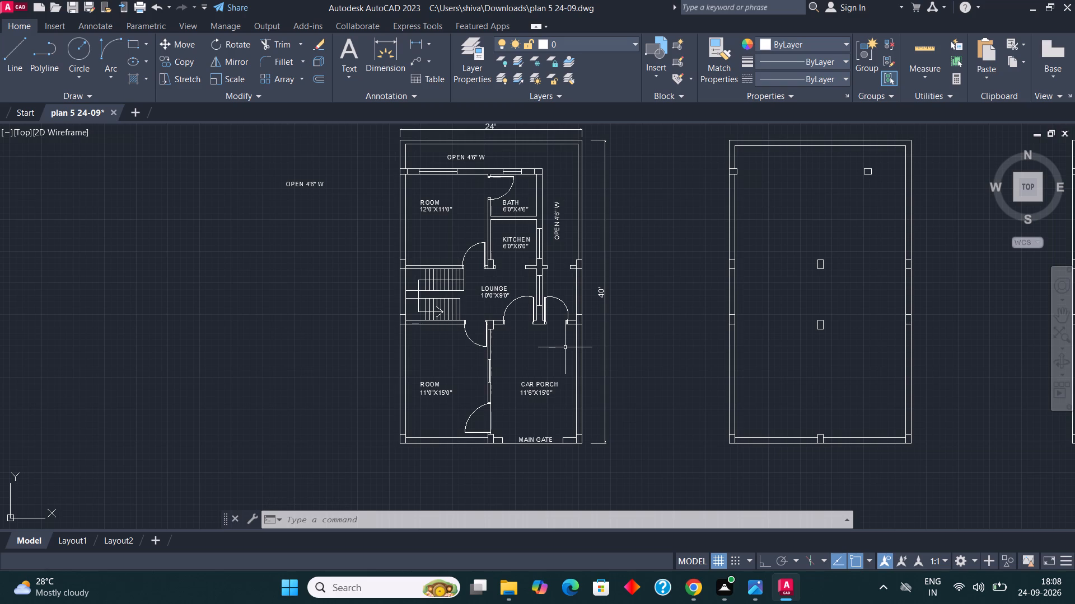
{"action": "key", "text": "Escape"}
{"action": "key", "text": "Escape"}
{"action": "key", "text": "Escape"}
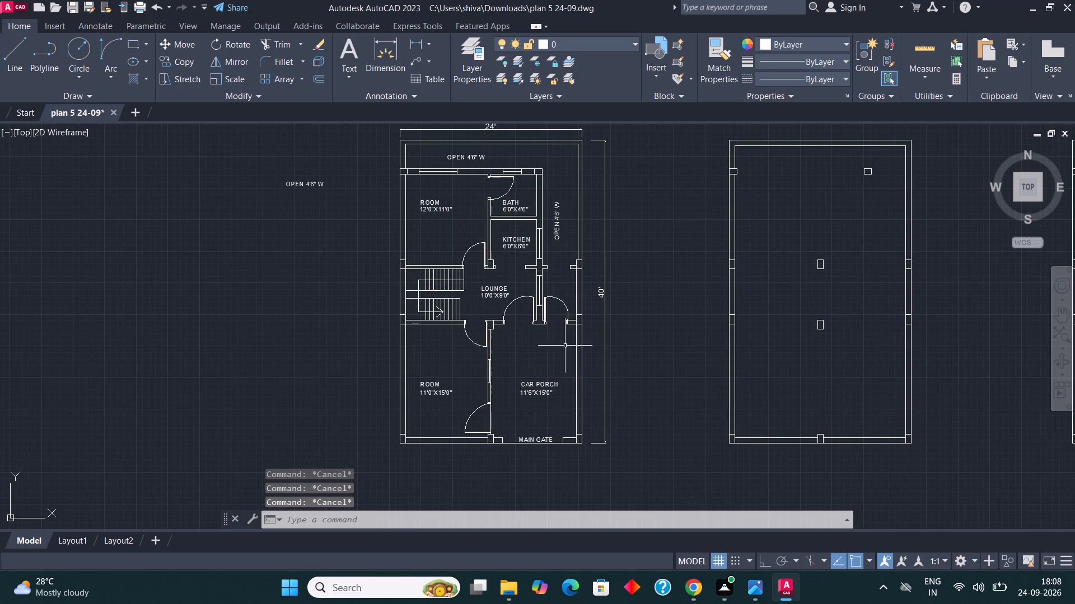
{"action": "scroll", "coordinate": [585, 319], "scroll_direction": "down", "scroll_amount": 1}
{"action": "scroll", "coordinate": [642, 284], "scroll_direction": "up", "scroll_amount": 1}
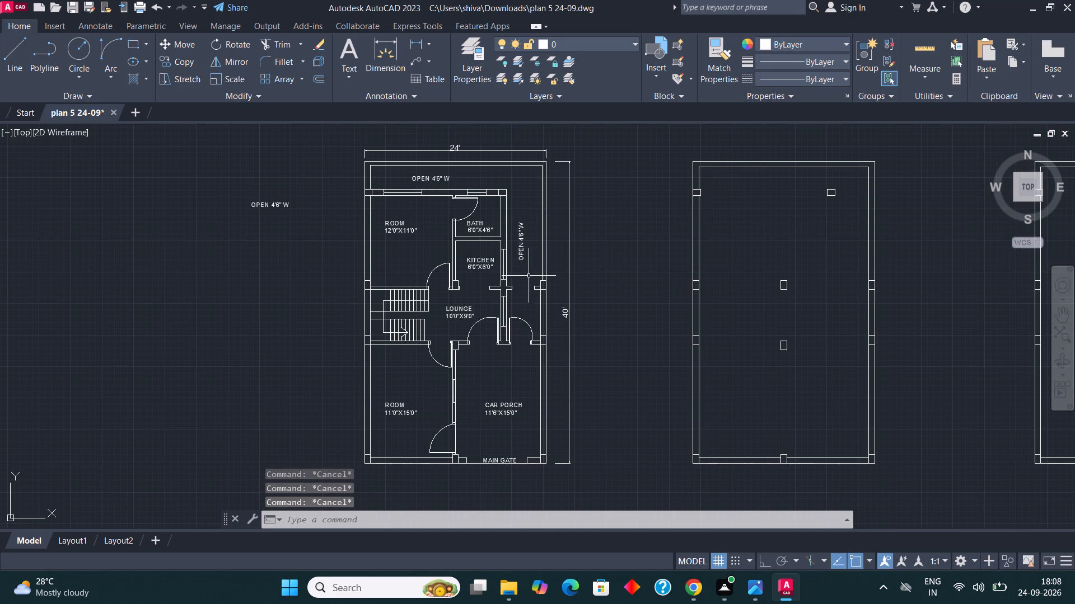
{"action": "scroll", "coordinate": [513, 289], "scroll_direction": "up", "scroll_amount": 1}
{"action": "scroll", "coordinate": [533, 260], "scroll_direction": "down", "scroll_amount": 1}
{"action": "scroll", "coordinate": [453, 365], "scroll_direction": "up", "scroll_amount": 1}
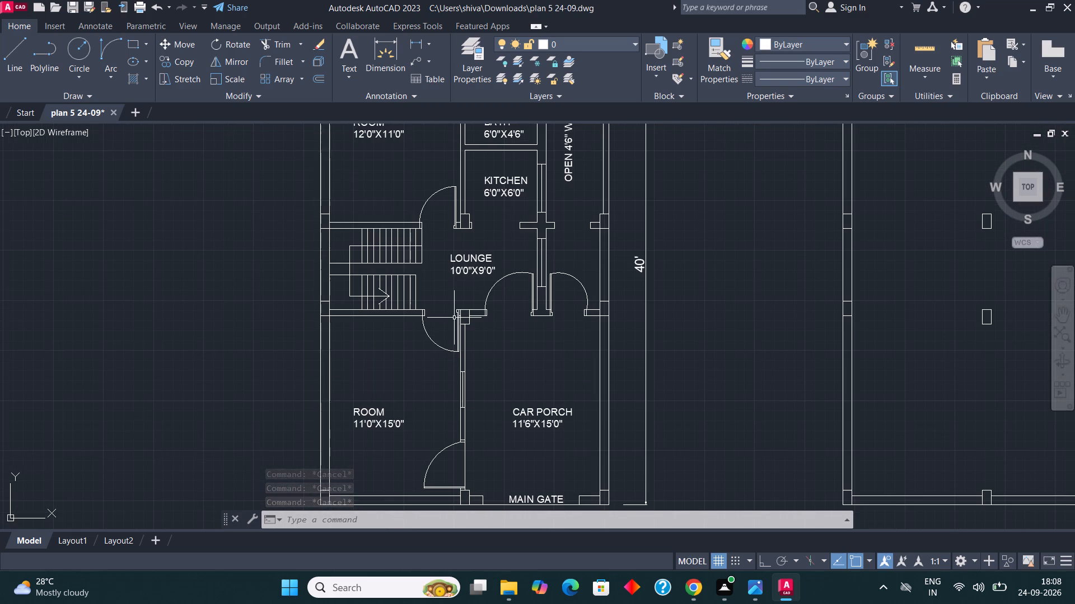
{"action": "scroll", "coordinate": [454, 400], "scroll_direction": "up", "scroll_amount": 1}
{"action": "scroll", "coordinate": [481, 317], "scroll_direction": "down", "scroll_amount": 2}
{"action": "scroll", "coordinate": [553, 300], "scroll_direction": "up", "scroll_amount": 1}
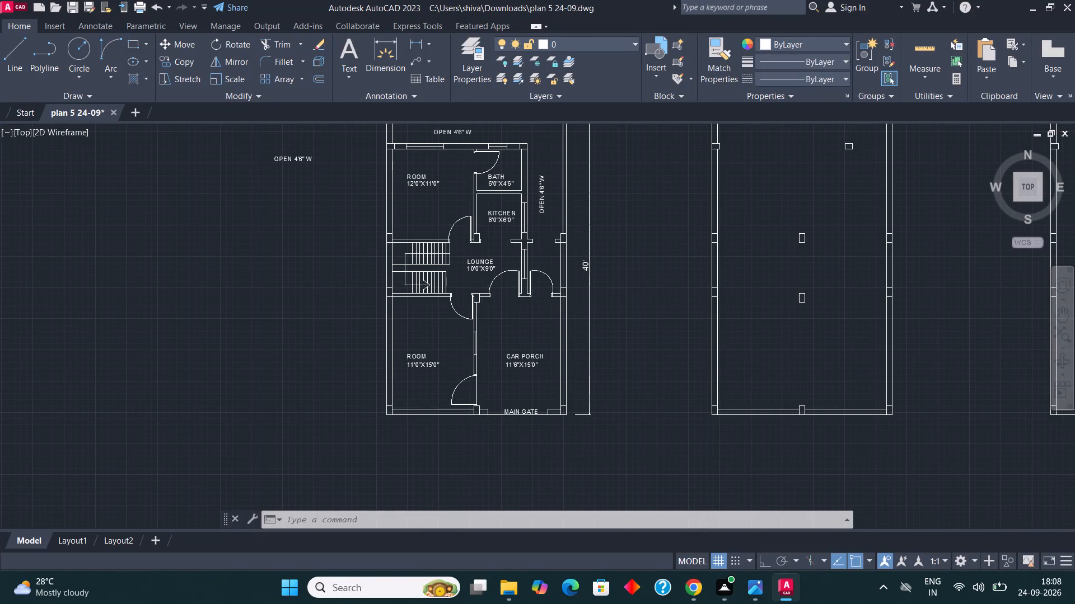
{"action": "scroll", "coordinate": [592, 248], "scroll_direction": "up", "scroll_amount": 1}
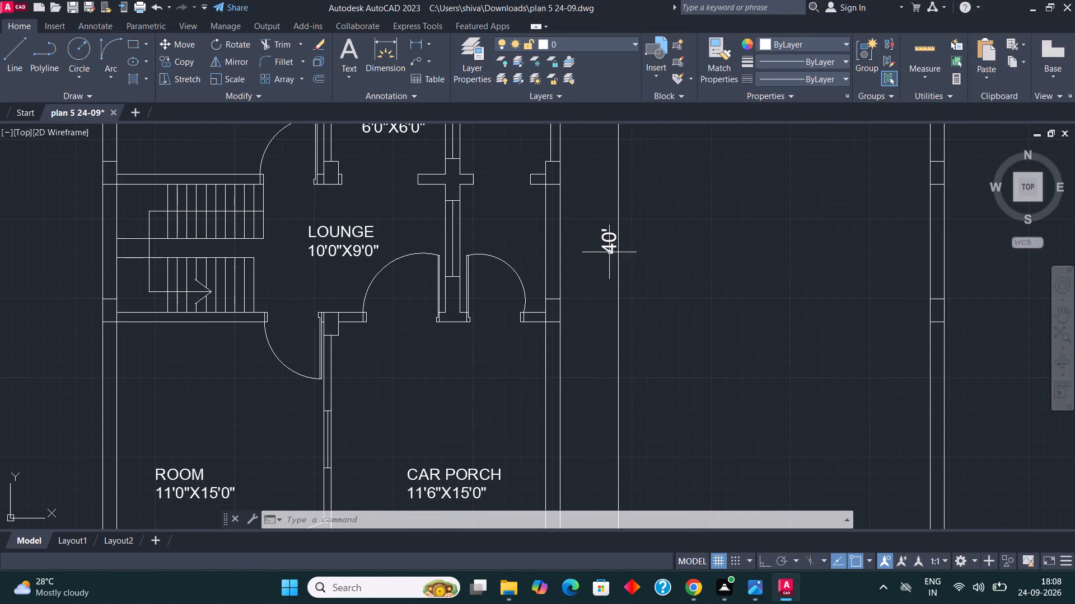
{"action": "scroll", "coordinate": [604, 225], "scroll_direction": "down", "scroll_amount": 2}
{"action": "scroll", "coordinate": [543, 341], "scroll_direction": "up", "scroll_amount": 2}
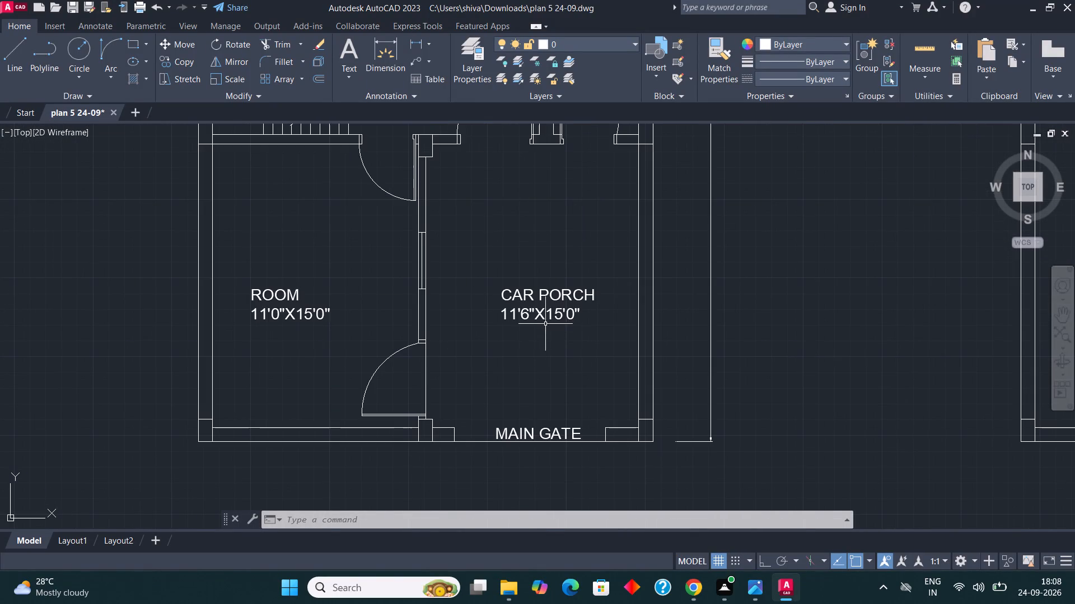
{"action": "scroll", "coordinate": [545, 320], "scroll_direction": "up", "scroll_amount": 2}
{"action": "scroll", "coordinate": [465, 256], "scroll_direction": "down", "scroll_amount": 1}
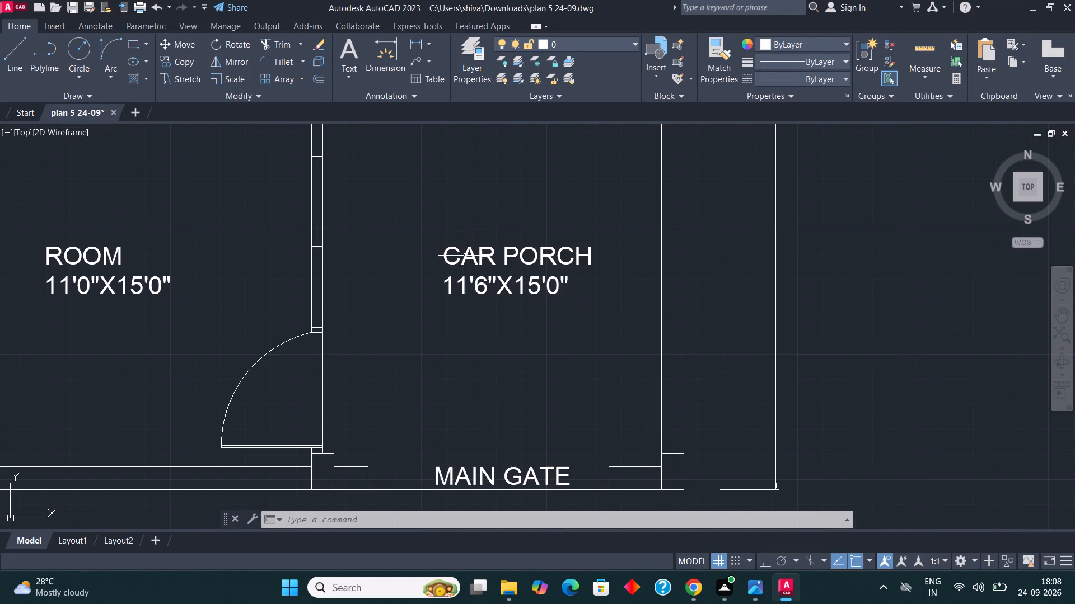
Add a multiline text label W in the car porch, beside the window in the wall shared with the room.
{"action": "left_click", "coordinate": [355, 70]}
{"action": "left_click", "coordinate": [346, 97]}
{"action": "scroll", "coordinate": [372, 133], "scroll_direction": "down", "scroll_amount": 2}
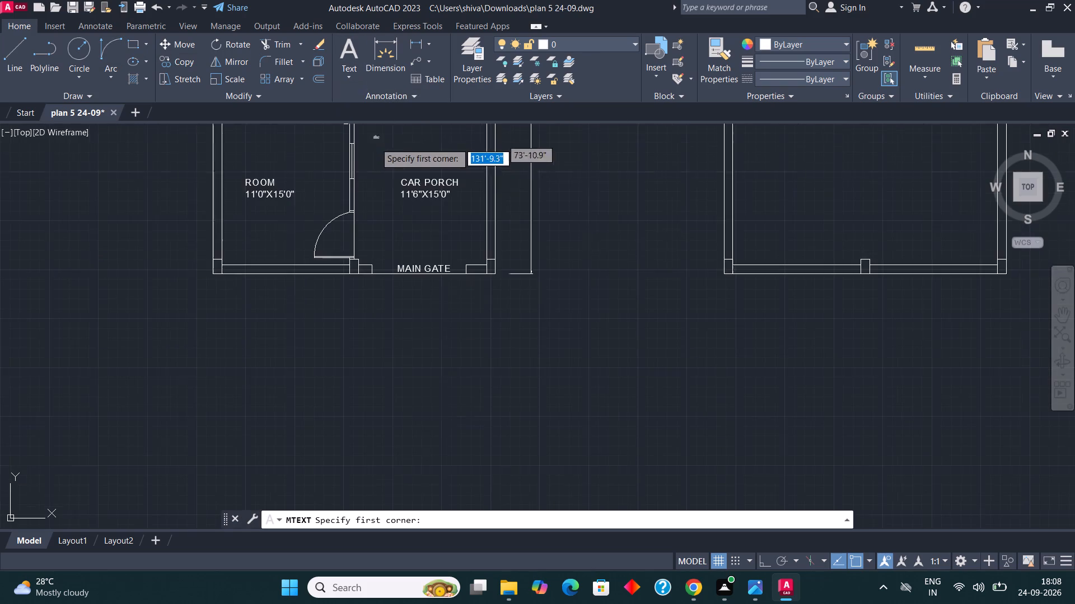
{"action": "scroll", "coordinate": [355, 160], "scroll_direction": "up", "scroll_amount": 4}
{"action": "scroll", "coordinate": [363, 207], "scroll_direction": "down", "scroll_amount": 1}
{"action": "left_click", "coordinate": [355, 165]}
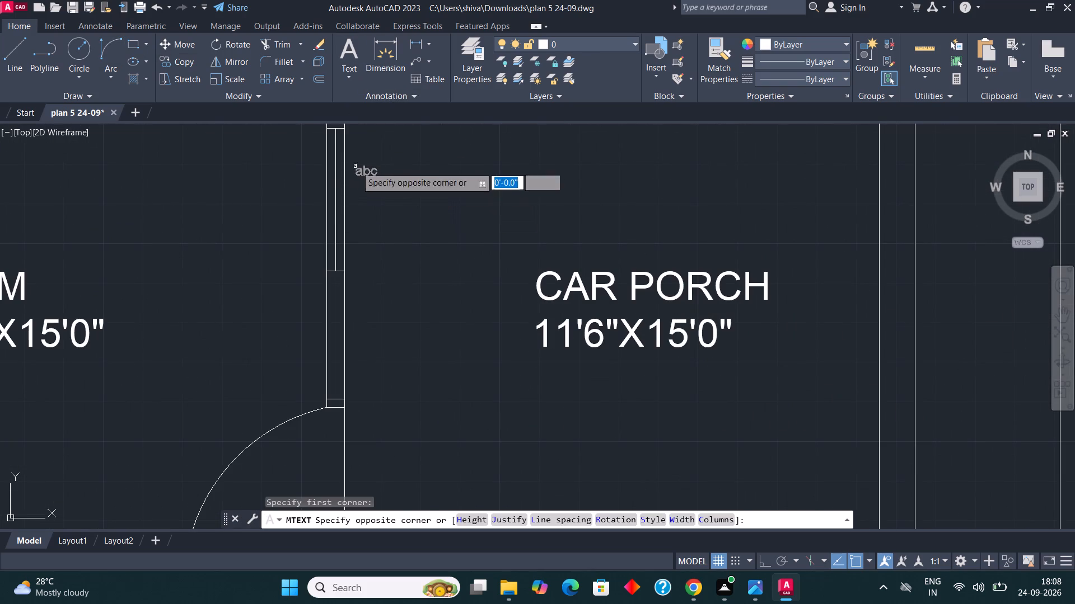
{"action": "left_click", "coordinate": [471, 282]}
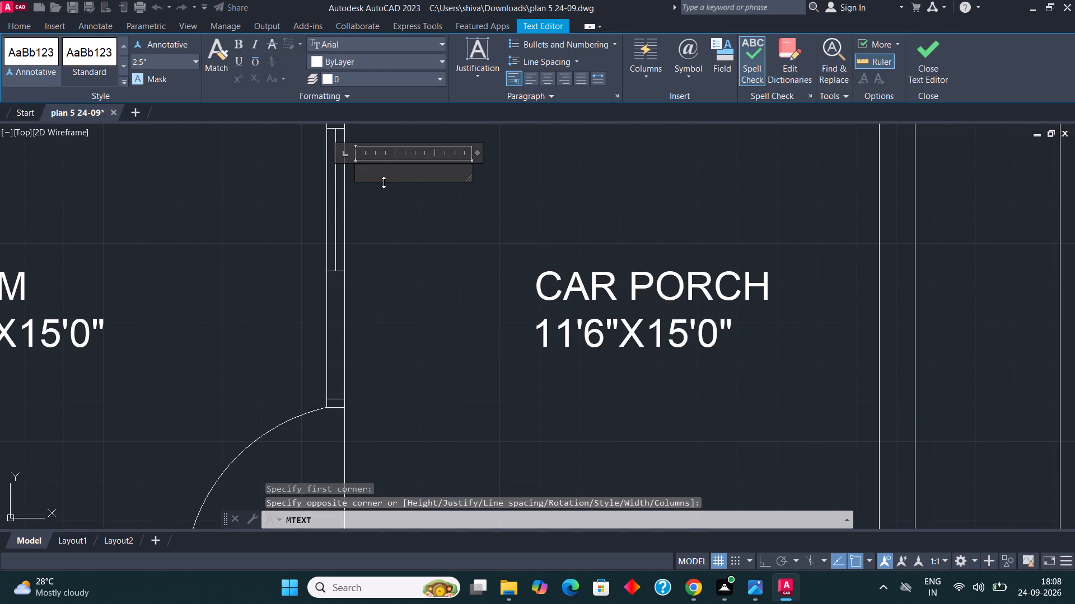
{"action": "key", "text": "w"}
{"action": "left_click", "coordinate": [387, 246]}
Move the W label down along the wall to sit near the middle of the car porch window.
{"action": "scroll", "coordinate": [369, 150], "scroll_direction": "up", "scroll_amount": 1}
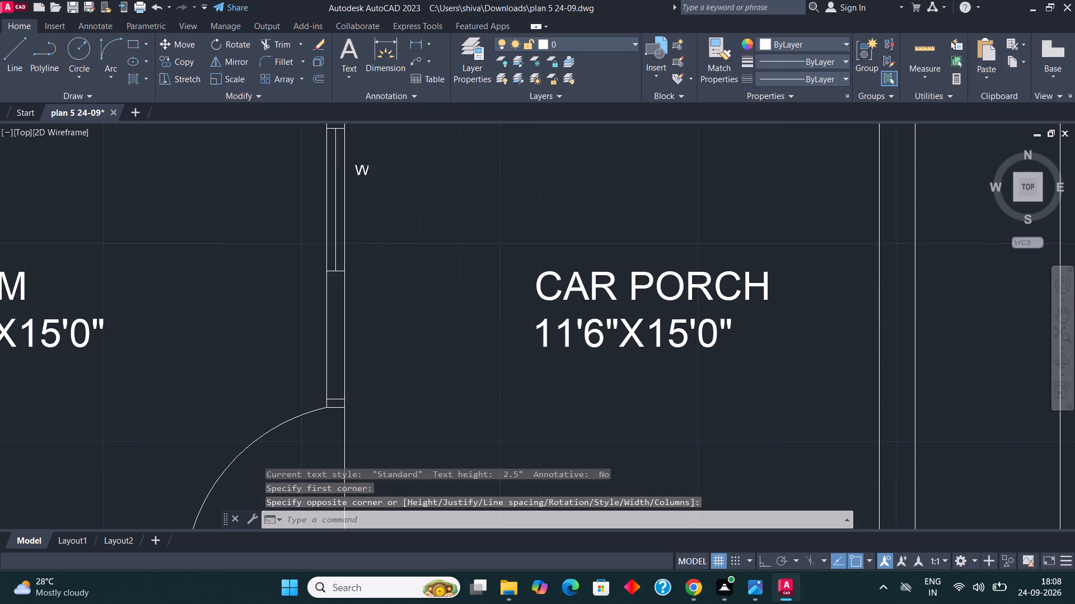
{"action": "scroll", "coordinate": [369, 150], "scroll_direction": "up", "scroll_amount": 1}
{"action": "left_click", "coordinate": [372, 230]}
{"action": "left_click", "coordinate": [311, 169]}
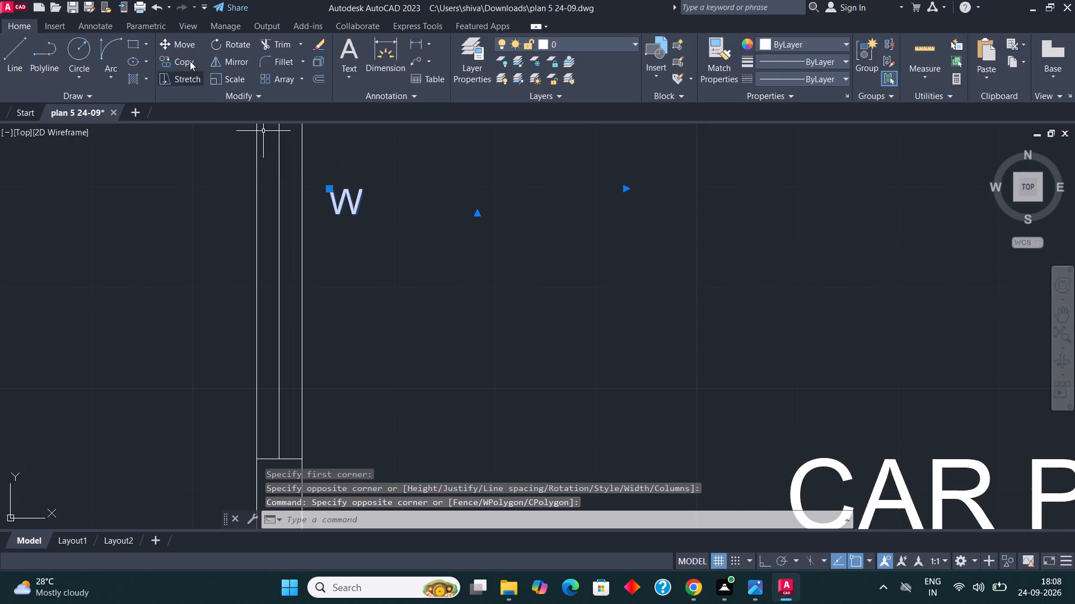
{"action": "left_click", "coordinate": [179, 37]}
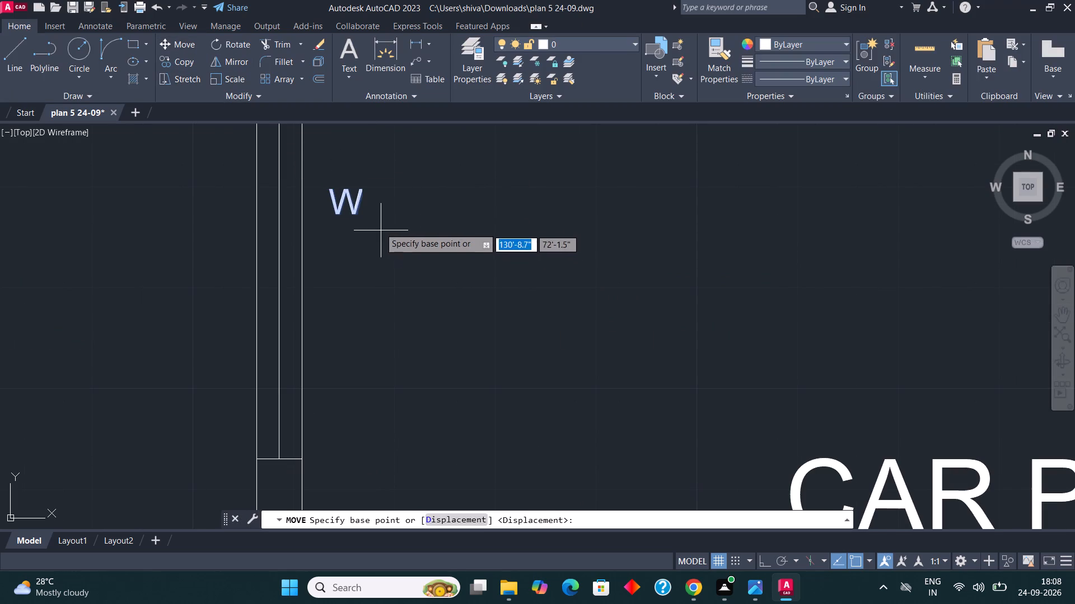
{"action": "left_click", "coordinate": [377, 224]}
{"action": "left_click", "coordinate": [368, 306]}
Copy the W label beside the lounge window and the kitchen window, on the open passage side.
{"action": "left_click_drag", "start_coordinate": [356, 322], "coordinate": [352, 315]}
{"action": "left_click", "coordinate": [339, 269]}
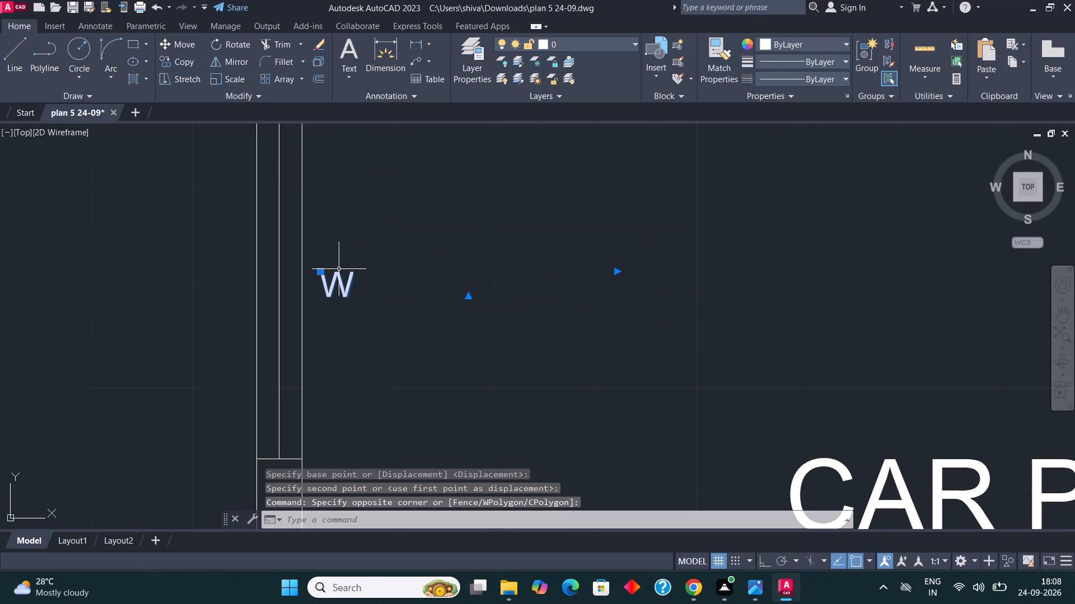
{"action": "left_click", "coordinate": [161, 55]}
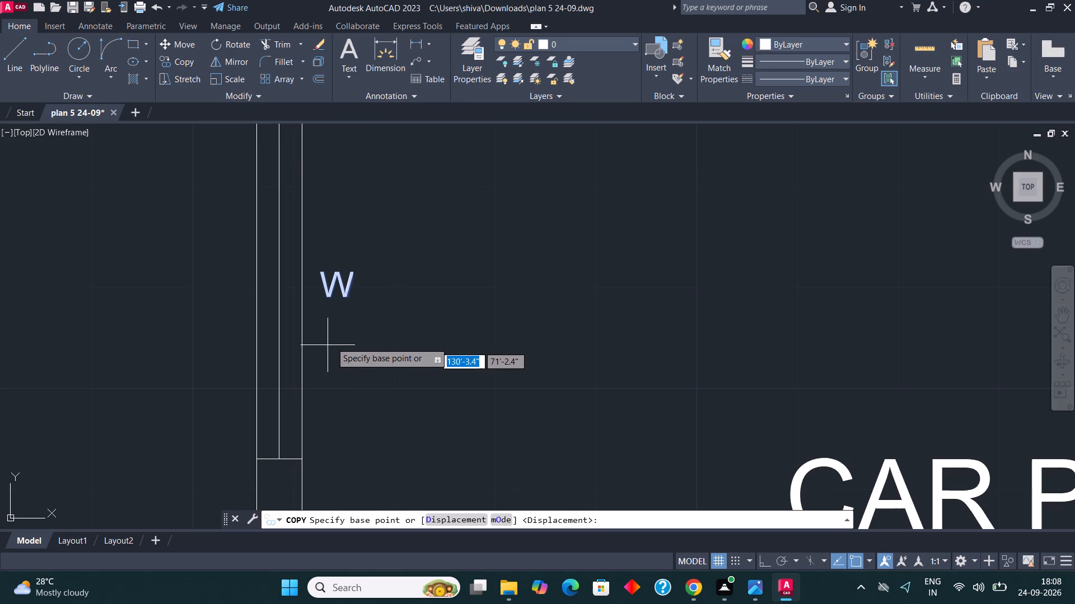
{"action": "left_click", "coordinate": [332, 300]}
{"action": "scroll", "coordinate": [363, 443], "scroll_direction": "down", "scroll_amount": 5}
{"action": "scroll", "coordinate": [448, 300], "scroll_direction": "up", "scroll_amount": 2}
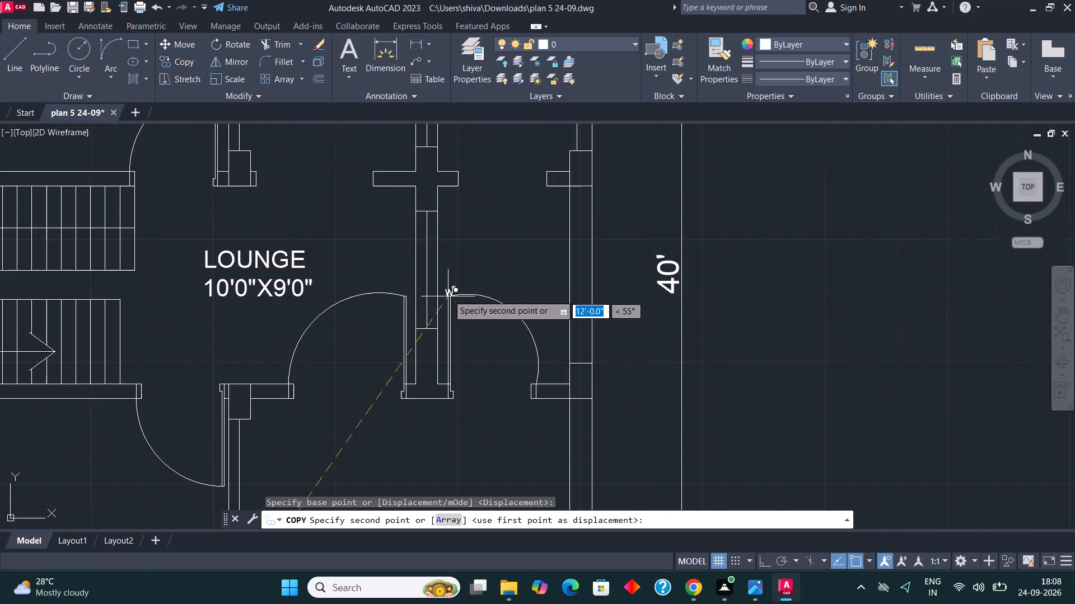
{"action": "scroll", "coordinate": [451, 281], "scroll_direction": "up", "scroll_amount": 1}
{"action": "left_click", "coordinate": [440, 263]}
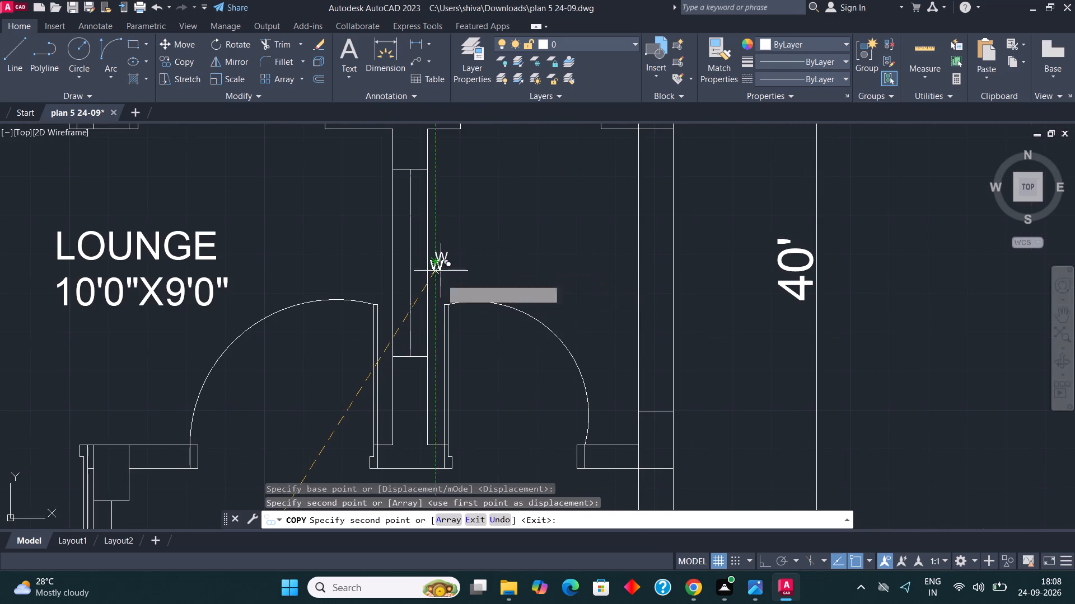
{"action": "scroll", "coordinate": [438, 381], "scroll_direction": "down", "scroll_amount": 3}
{"action": "scroll", "coordinate": [439, 295], "scroll_direction": "up", "scroll_amount": 2}
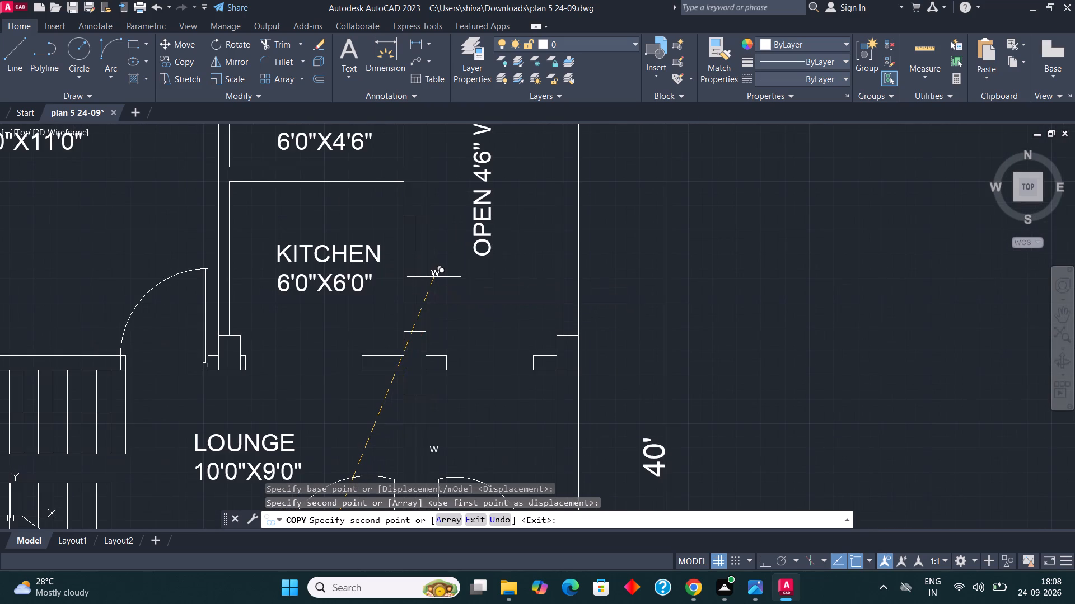
{"action": "left_click", "coordinate": [434, 277]}
Place another copy of the W label above the window in the north wall of the 12'0"X11'0" room.
{"action": "scroll", "coordinate": [419, 352], "scroll_direction": "down", "scroll_amount": 3}
{"action": "scroll", "coordinate": [386, 254], "scroll_direction": "up", "scroll_amount": 3}
{"action": "scroll", "coordinate": [410, 262], "scroll_direction": "down", "scroll_amount": 2}
{"action": "scroll", "coordinate": [336, 263], "scroll_direction": "up", "scroll_amount": 2}
{"action": "scroll", "coordinate": [264, 256], "scroll_direction": "up", "scroll_amount": 2}
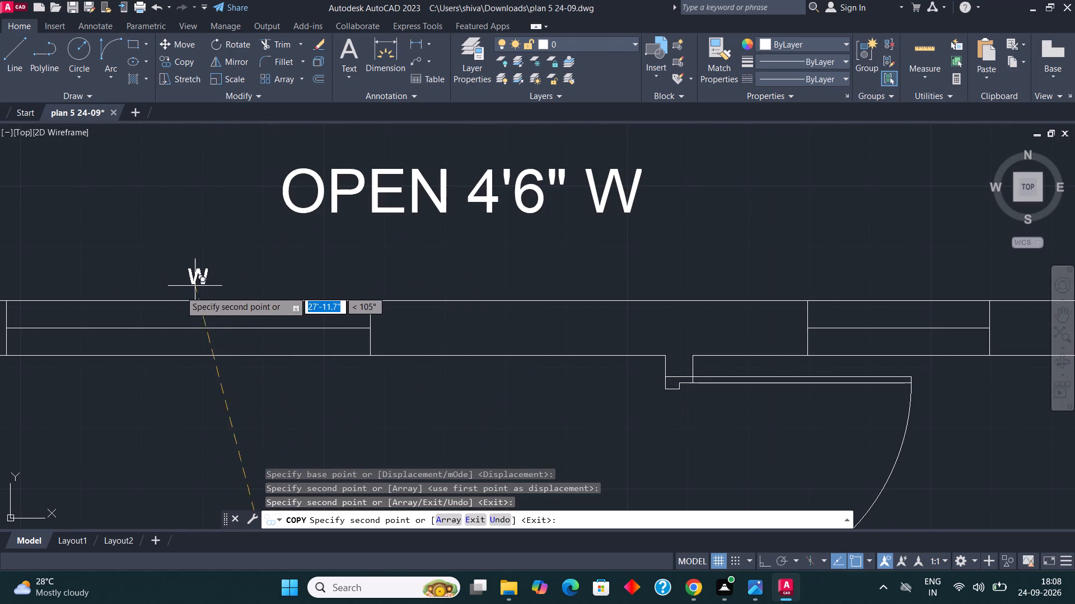
{"action": "left_click", "coordinate": [179, 290]}
Place a last copy of the W label above the bath opening in the north wall and finish copying.
{"action": "scroll", "coordinate": [255, 266], "scroll_direction": "down", "scroll_amount": 3}
{"action": "scroll", "coordinate": [336, 260], "scroll_direction": "down", "scroll_amount": 3}
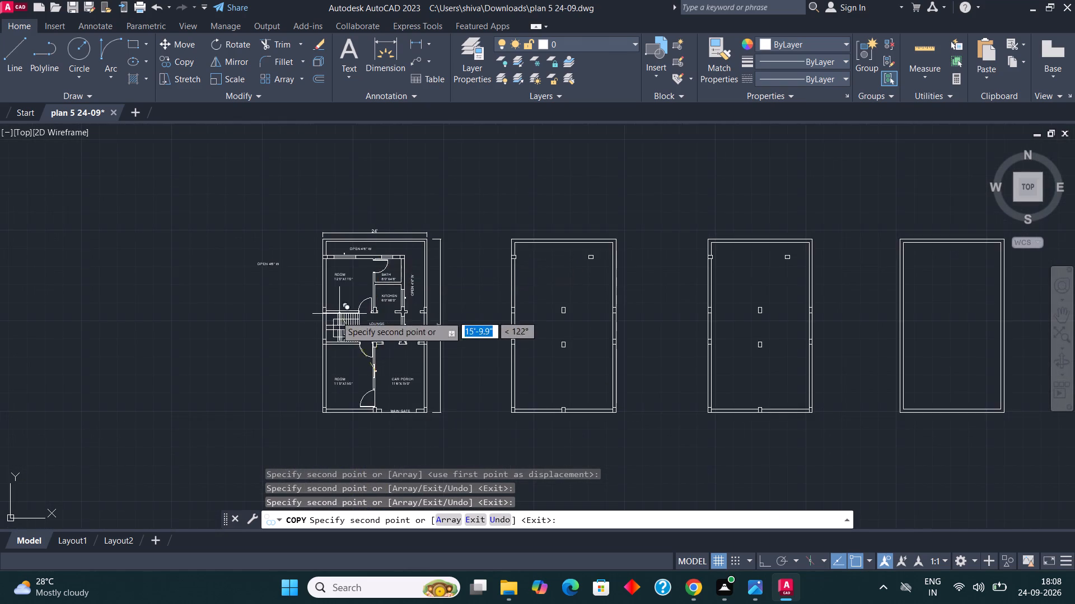
{"action": "scroll", "coordinate": [331, 329], "scroll_direction": "up", "scroll_amount": 2}
{"action": "scroll", "coordinate": [334, 247], "scroll_direction": "down", "scroll_amount": 2}
{"action": "scroll", "coordinate": [344, 324], "scroll_direction": "up", "scroll_amount": 2}
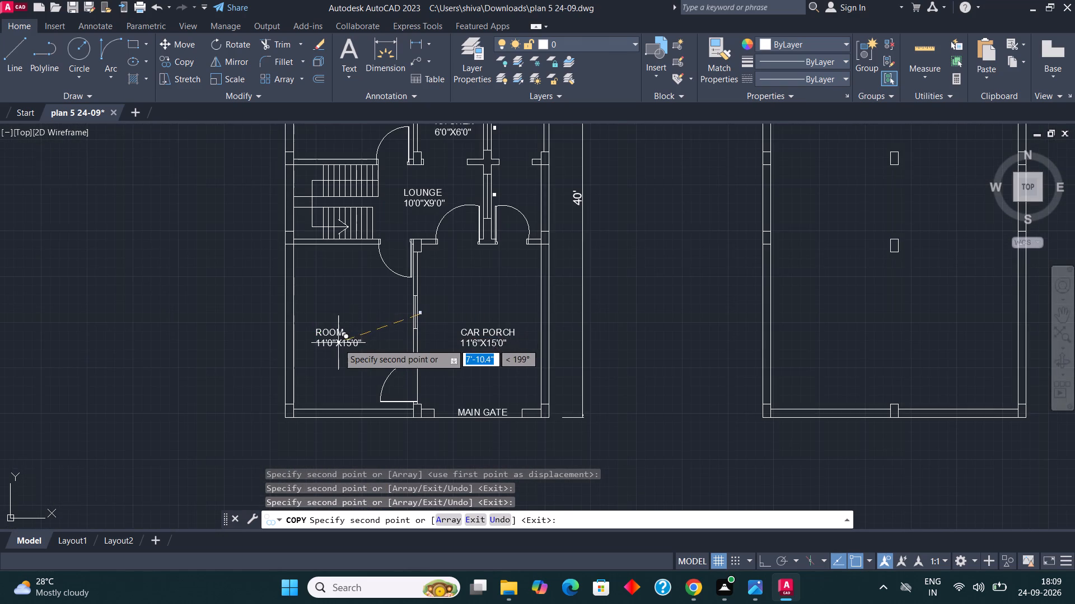
{"action": "scroll", "coordinate": [338, 344], "scroll_direction": "up", "scroll_amount": 1}
{"action": "scroll", "coordinate": [322, 350], "scroll_direction": "down", "scroll_amount": 2}
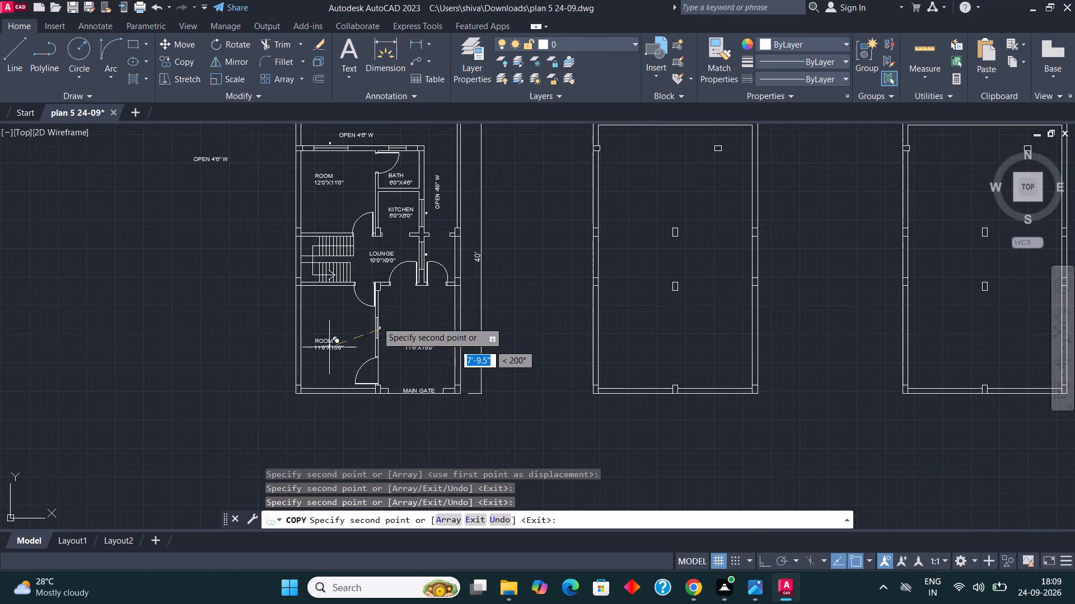
{"action": "scroll", "coordinate": [468, 194], "scroll_direction": "up", "scroll_amount": 2}
{"action": "scroll", "coordinate": [401, 343], "scroll_direction": "down", "scroll_amount": 2}
{"action": "scroll", "coordinate": [356, 246], "scroll_direction": "up", "scroll_amount": 1}
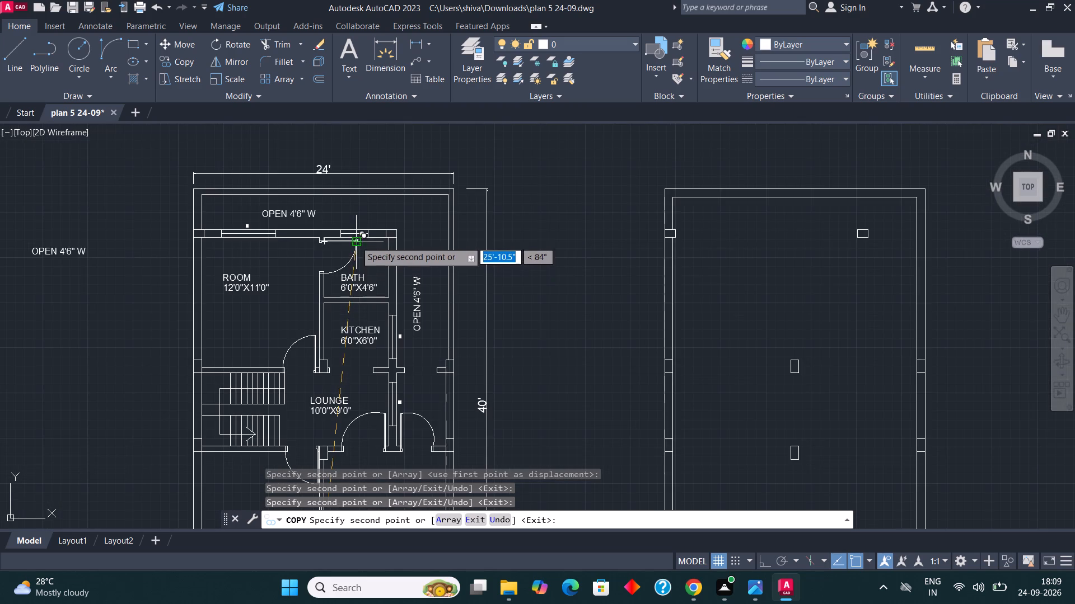
{"action": "scroll", "coordinate": [357, 227], "scroll_direction": "up", "scroll_amount": 4}
{"action": "left_click", "coordinate": [328, 231]}
{"action": "key", "text": "Escape"}
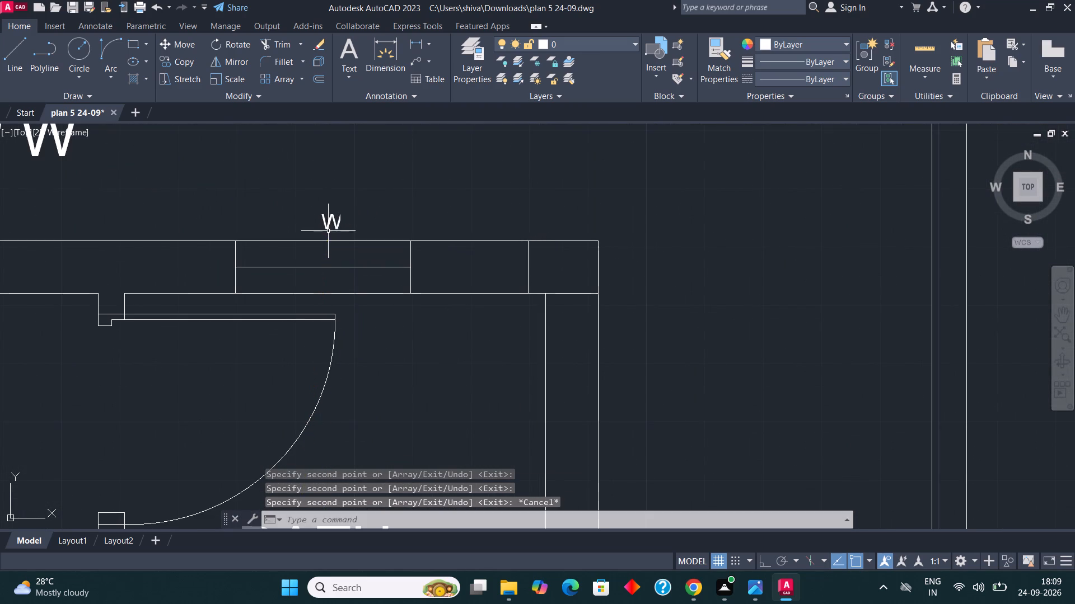
Change the label above the bath opening to V for the ventilator.
{"action": "double_click", "coordinate": [334, 221]}
{"action": "left_click", "coordinate": [349, 222]}
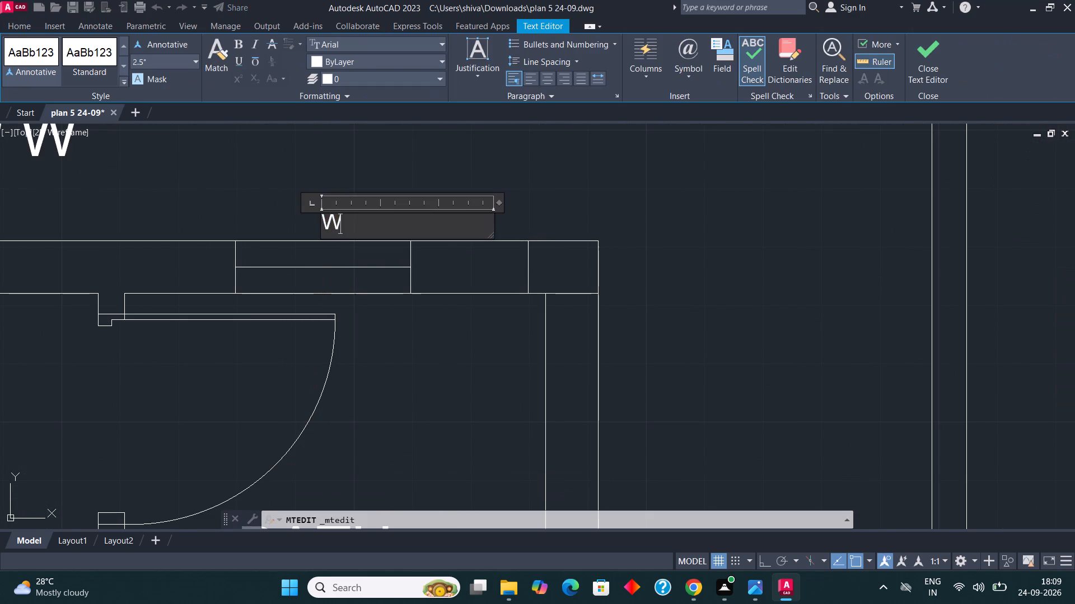
{"action": "key", "text": "BackSpace"}
{"action": "key", "text": "v"}
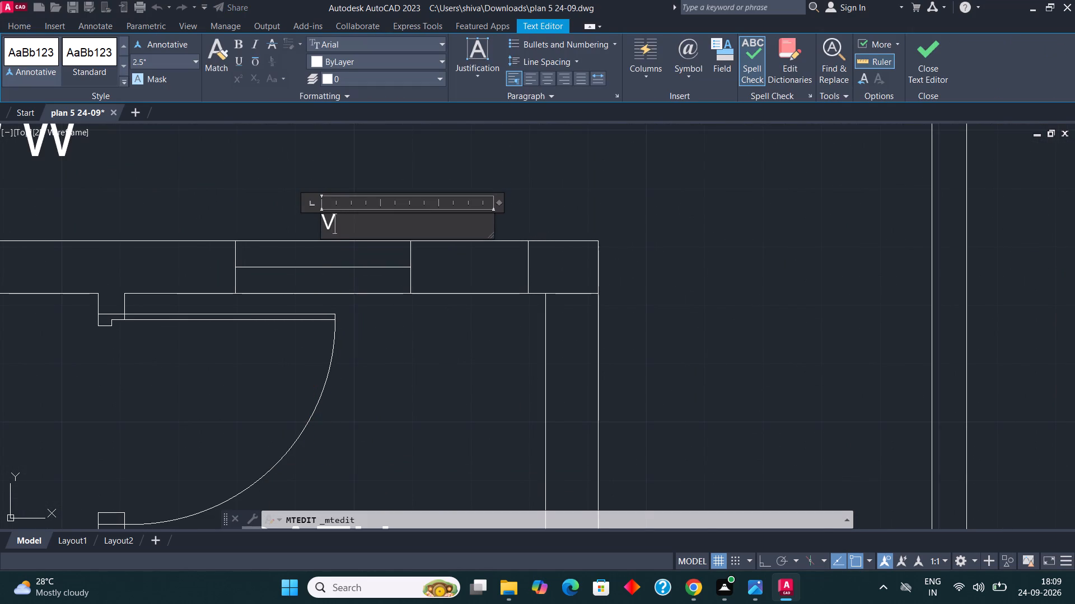
{"action": "left_click", "coordinate": [559, 204]}
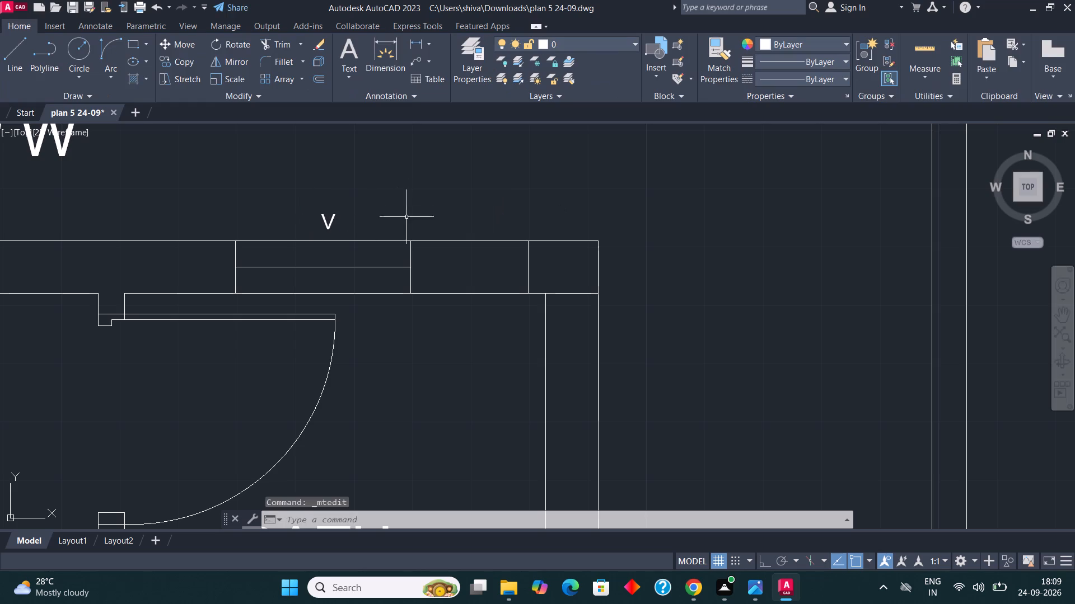
Examine the labelled plan from the north openings down to the lounge, car porch and main gate for remaining work.
{"action": "scroll", "coordinate": [427, 220], "scroll_direction": "down", "scroll_amount": 1}
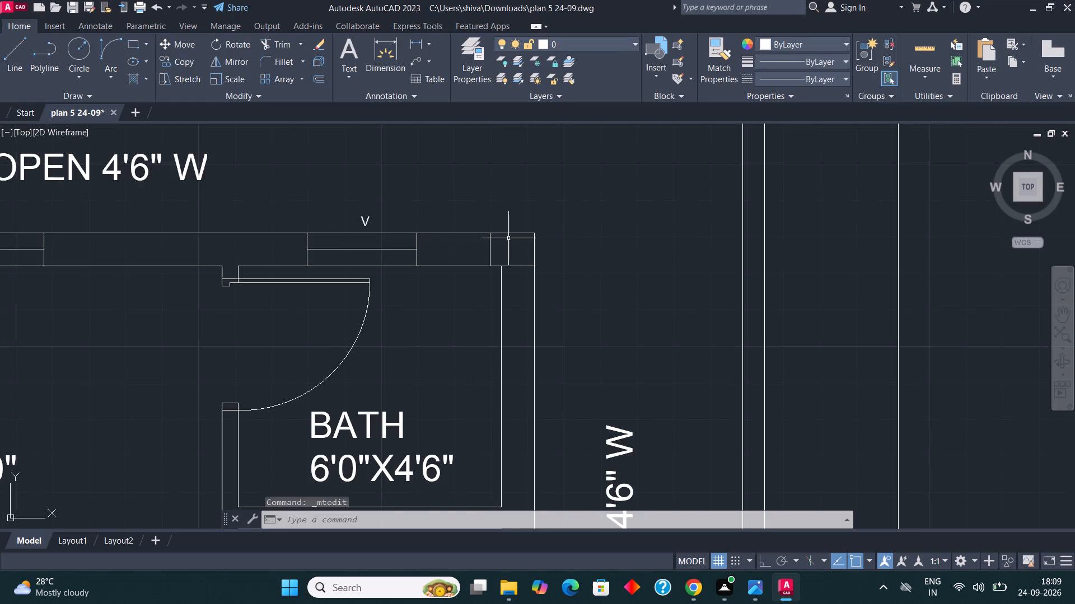
{"action": "scroll", "coordinate": [511, 238], "scroll_direction": "down", "scroll_amount": 3}
{"action": "scroll", "coordinate": [461, 250], "scroll_direction": "down", "scroll_amount": 1}
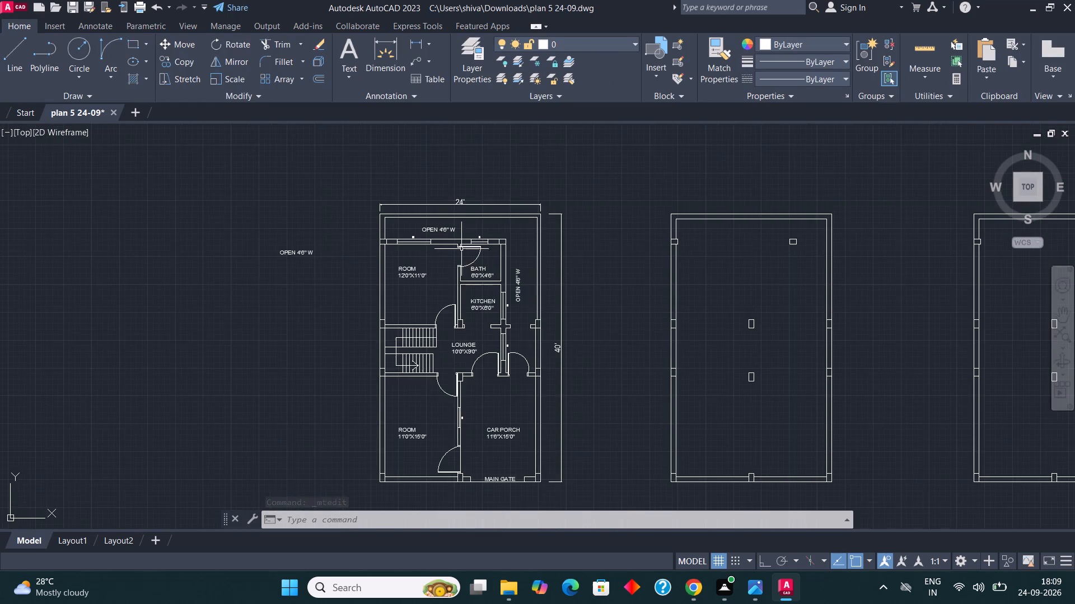
{"action": "scroll", "coordinate": [456, 414], "scroll_direction": "up", "scroll_amount": 2}
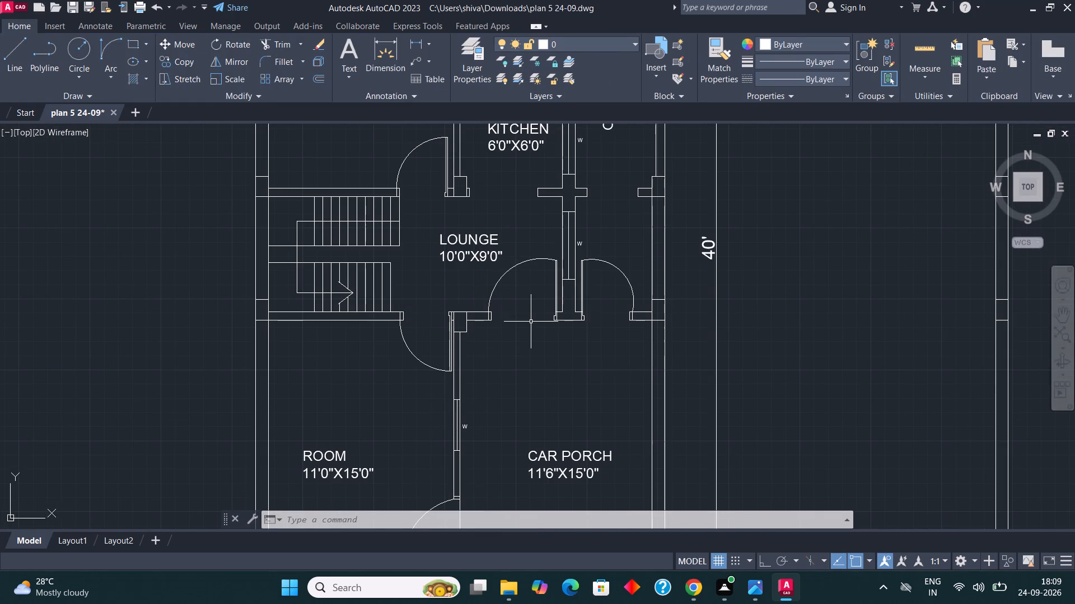
{"action": "scroll", "coordinate": [518, 310], "scroll_direction": "down", "scroll_amount": 1}
{"action": "scroll", "coordinate": [483, 419], "scroll_direction": "up", "scroll_amount": 1}
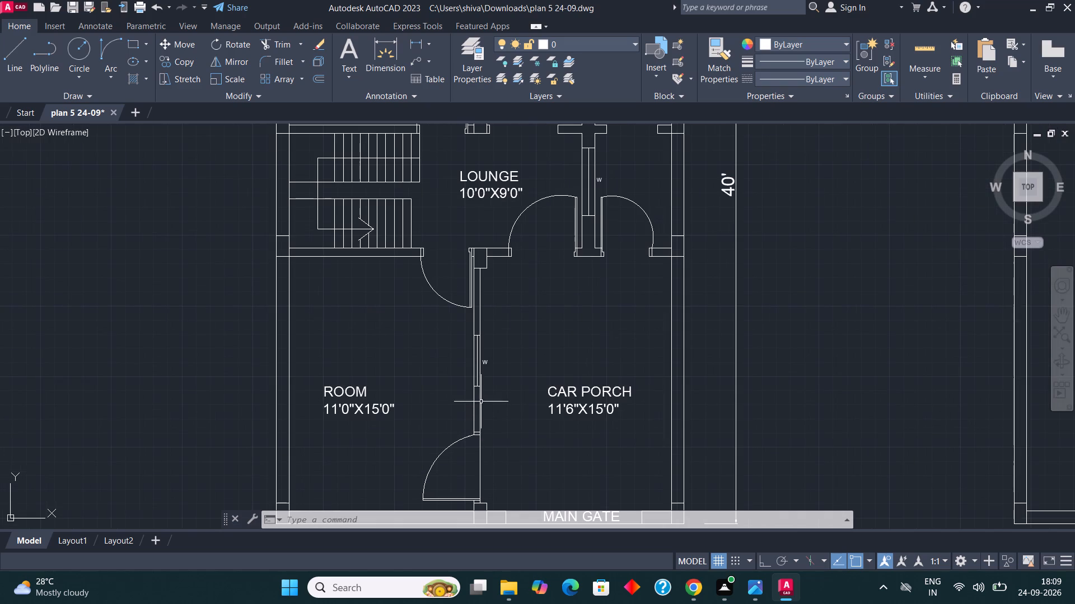
{"action": "scroll", "coordinate": [499, 295], "scroll_direction": "down", "scroll_amount": 1}
{"action": "scroll", "coordinate": [487, 428], "scroll_direction": "up", "scroll_amount": 2}
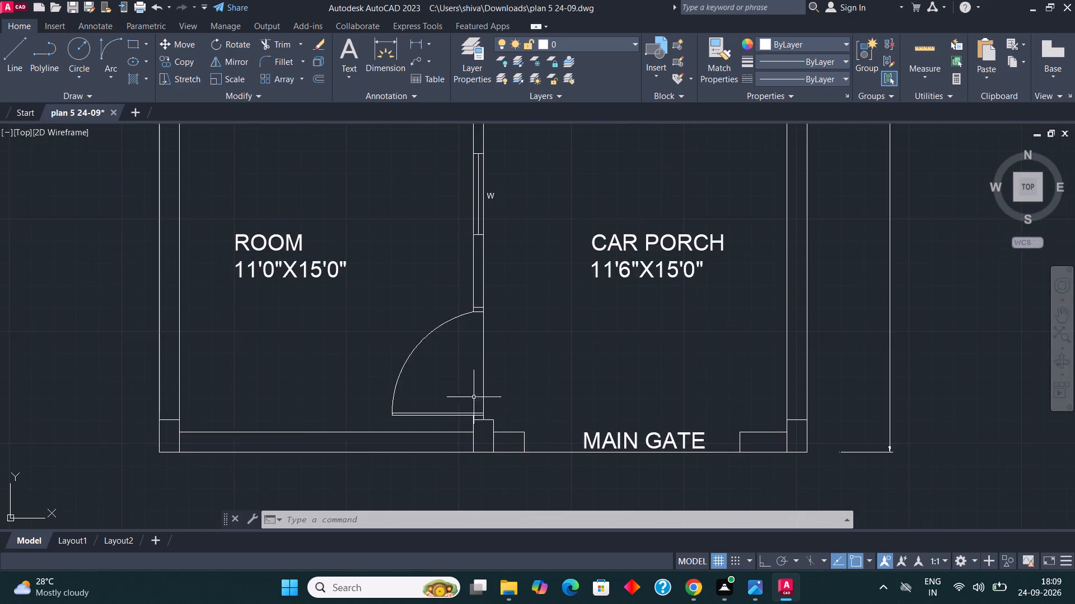
{"action": "scroll", "coordinate": [469, 391], "scroll_direction": "down", "scroll_amount": 1}
{"action": "scroll", "coordinate": [507, 440], "scroll_direction": "up", "scroll_amount": 2}
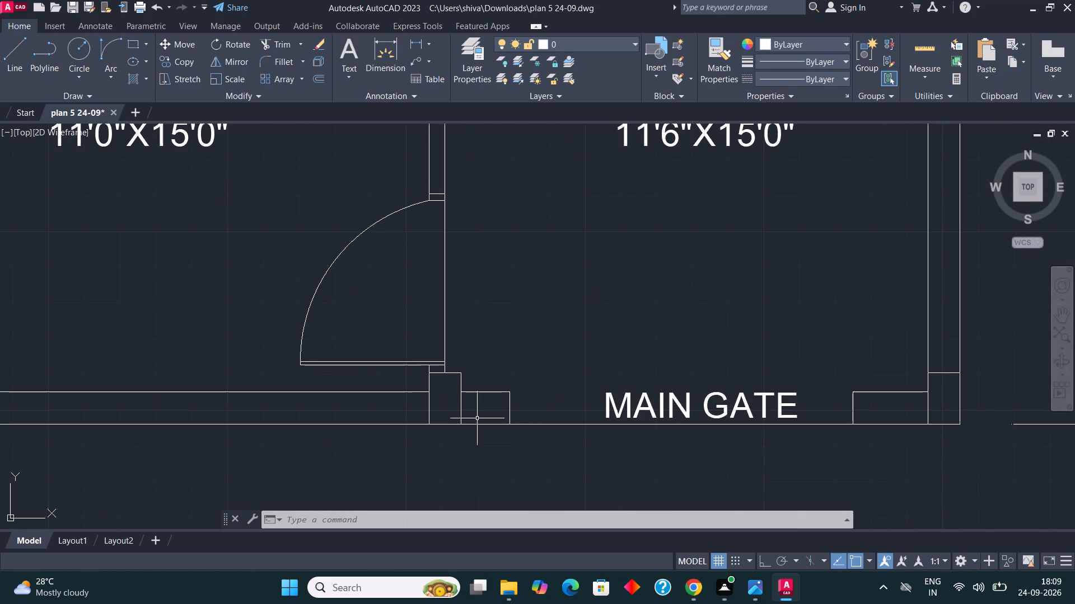
{"action": "scroll", "coordinate": [507, 416], "scroll_direction": "down", "scroll_amount": 3}
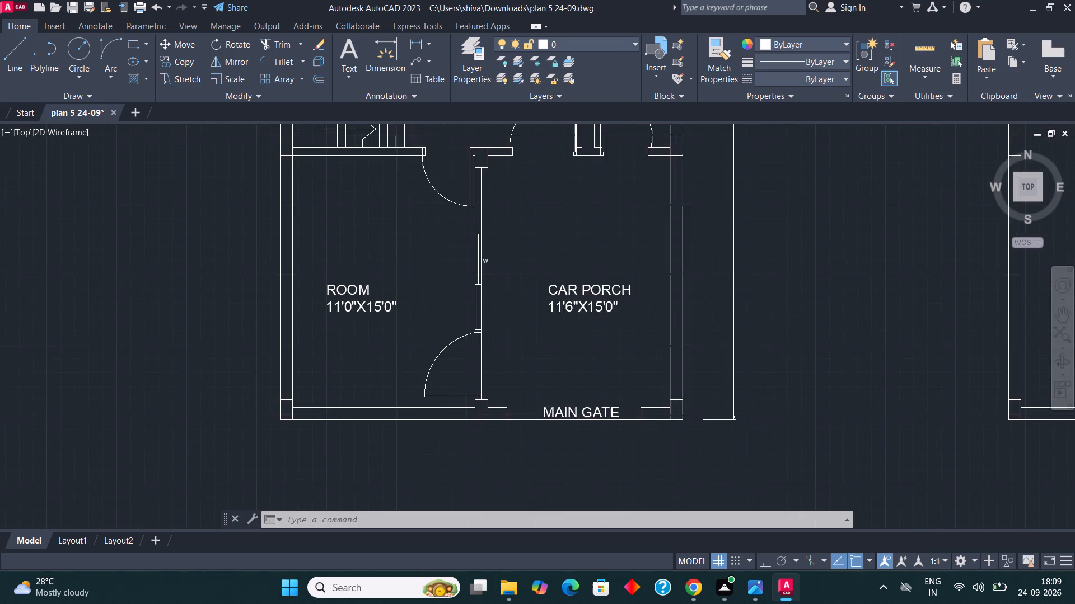
Start a gradient hatch in colours 0,0,0 and 99,100,102 and fill the two west-wall columns beside the staircase.
{"action": "left_click", "coordinate": [144, 79]}
{"action": "left_click", "coordinate": [141, 128]}
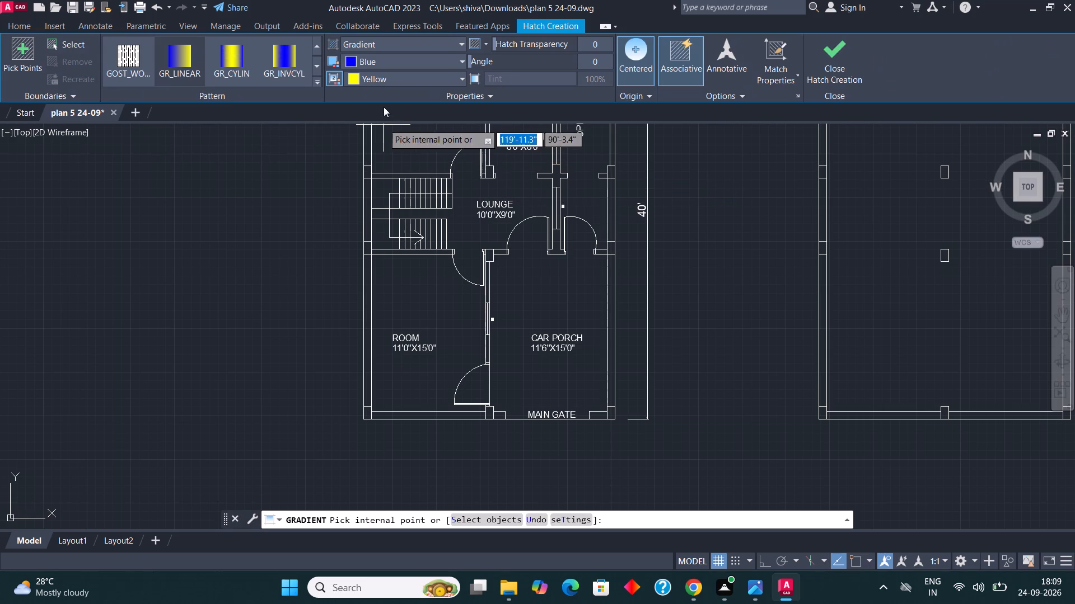
{"action": "left_click", "coordinate": [437, 66]}
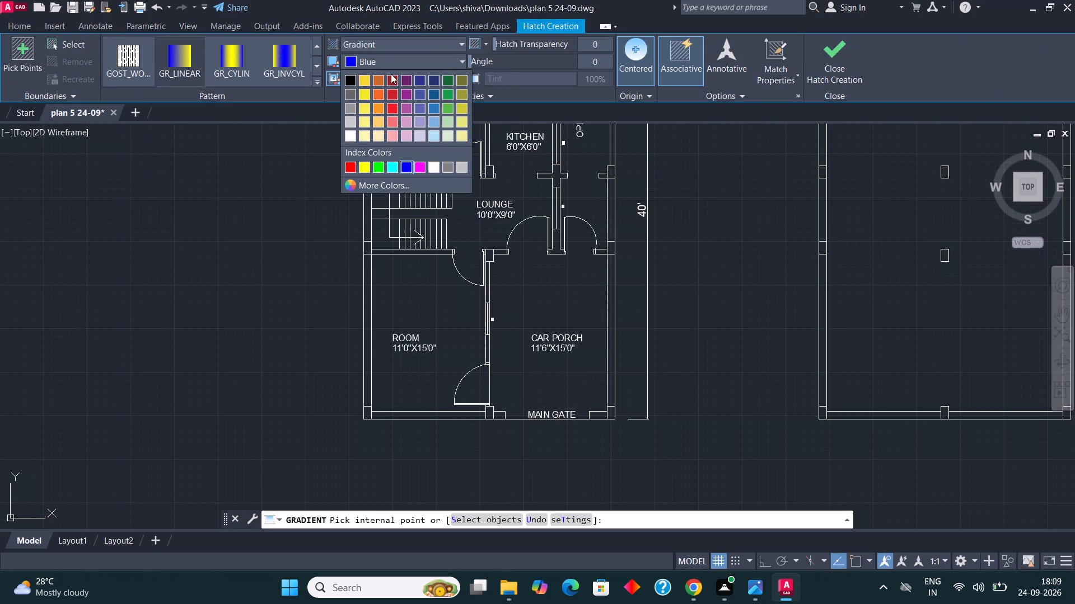
{"action": "left_click", "coordinate": [351, 83]}
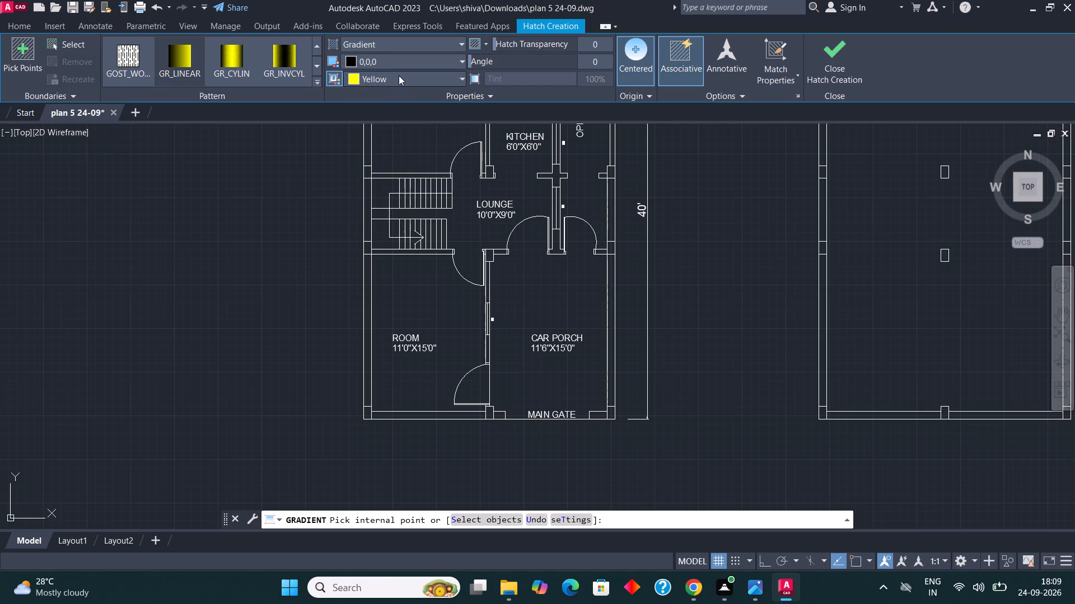
{"action": "left_click", "coordinate": [399, 75]}
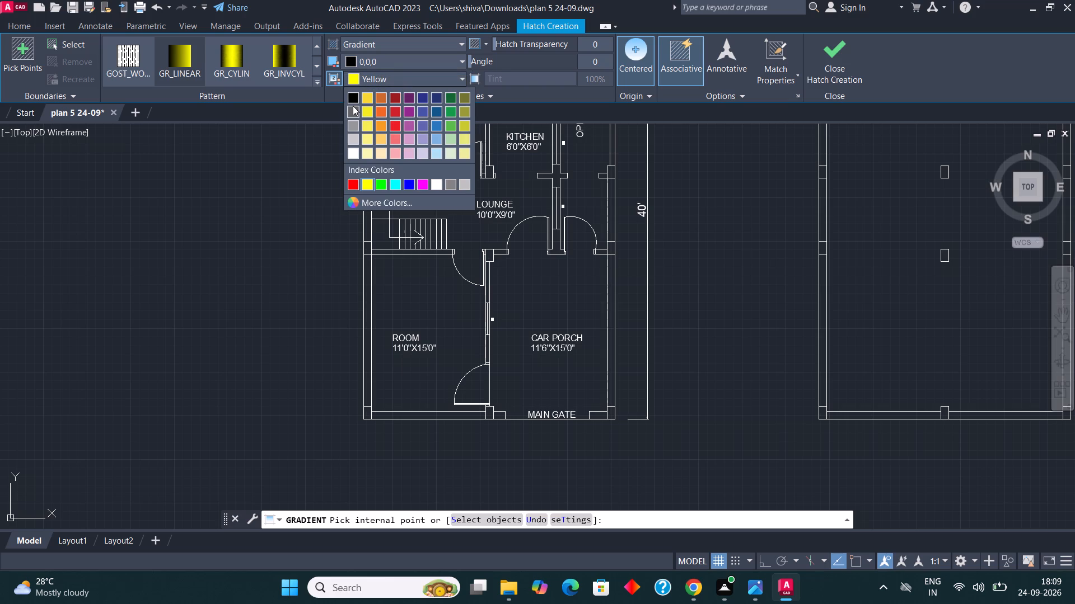
{"action": "left_click", "coordinate": [353, 110]}
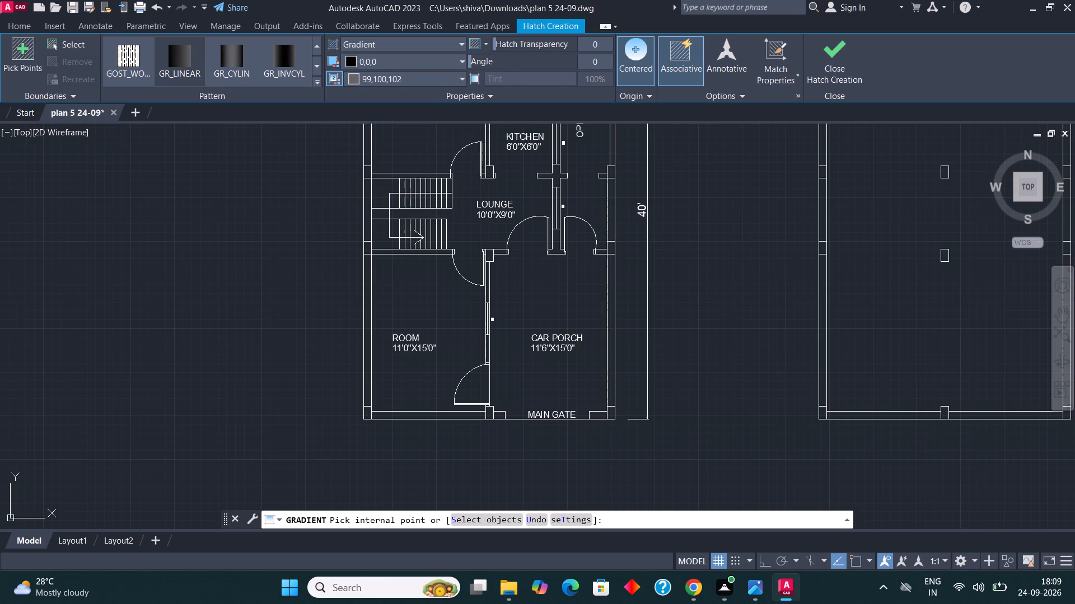
{"action": "scroll", "coordinate": [370, 249], "scroll_direction": "up", "scroll_amount": 3}
{"action": "left_click", "coordinate": [362, 240]}
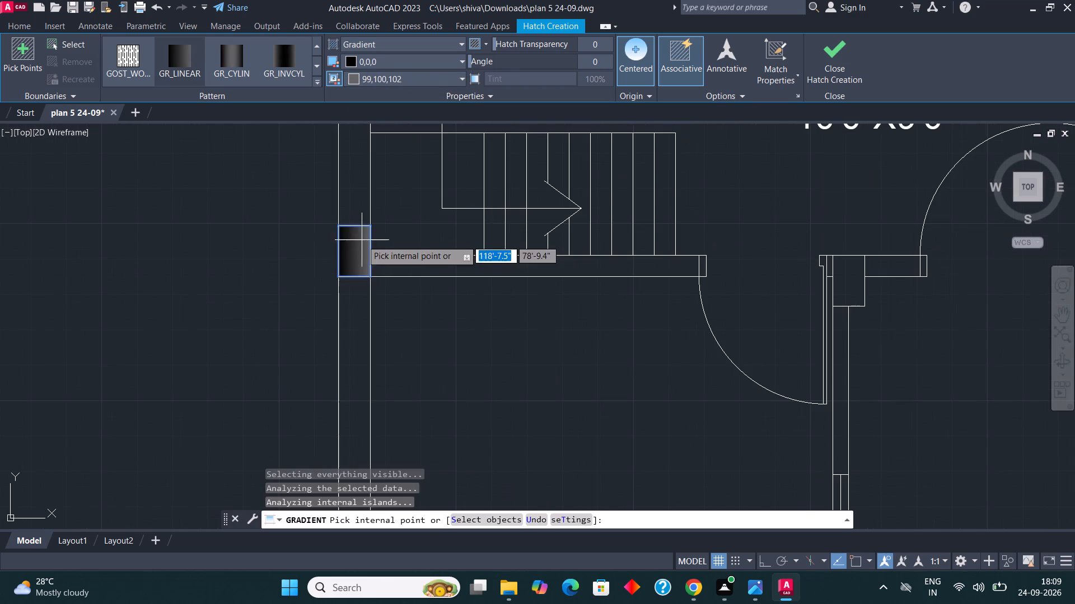
{"action": "scroll", "coordinate": [353, 280], "scroll_direction": "down", "scroll_amount": 2}
{"action": "scroll", "coordinate": [350, 149], "scroll_direction": "up", "scroll_amount": 2}
{"action": "left_click", "coordinate": [350, 149]}
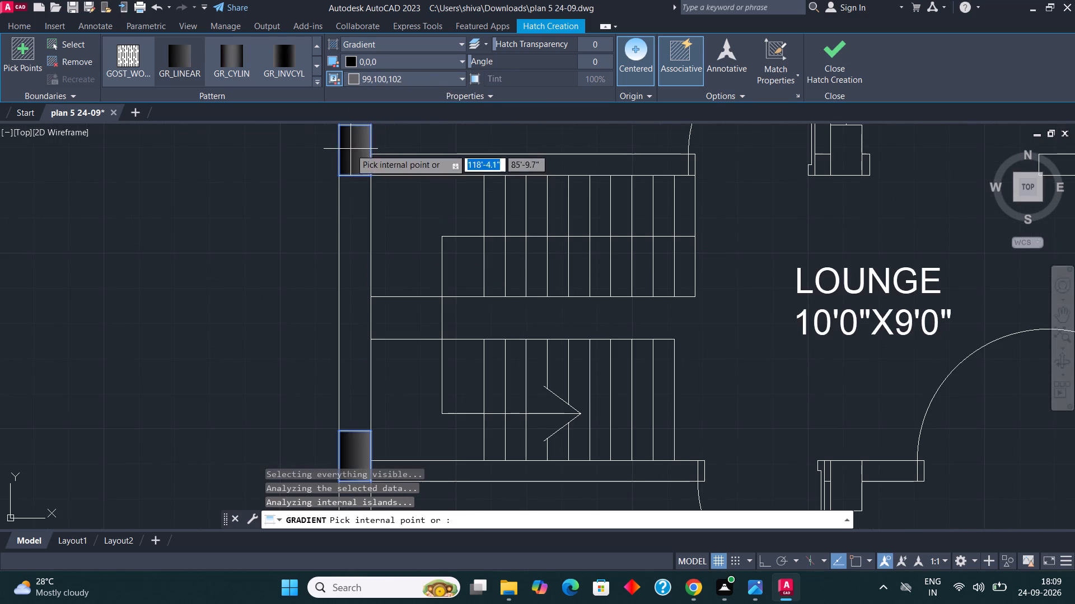
Fill the column at the kitchen's southwest corner and the east-wall column in line with it using the same gradient.
{"action": "scroll", "coordinate": [345, 287], "scroll_direction": "down", "scroll_amount": 2}
{"action": "scroll", "coordinate": [541, 235], "scroll_direction": "up", "scroll_amount": 1}
{"action": "scroll", "coordinate": [548, 239], "scroll_direction": "down", "scroll_amount": 2}
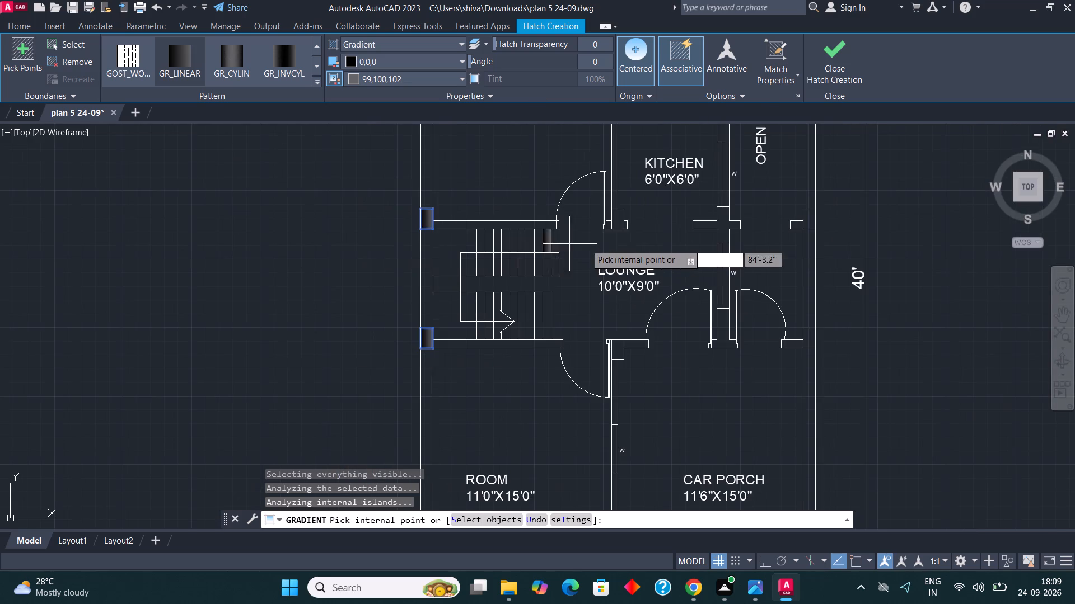
{"action": "scroll", "coordinate": [621, 221], "scroll_direction": "up", "scroll_amount": 1}
{"action": "left_click", "coordinate": [622, 221]}
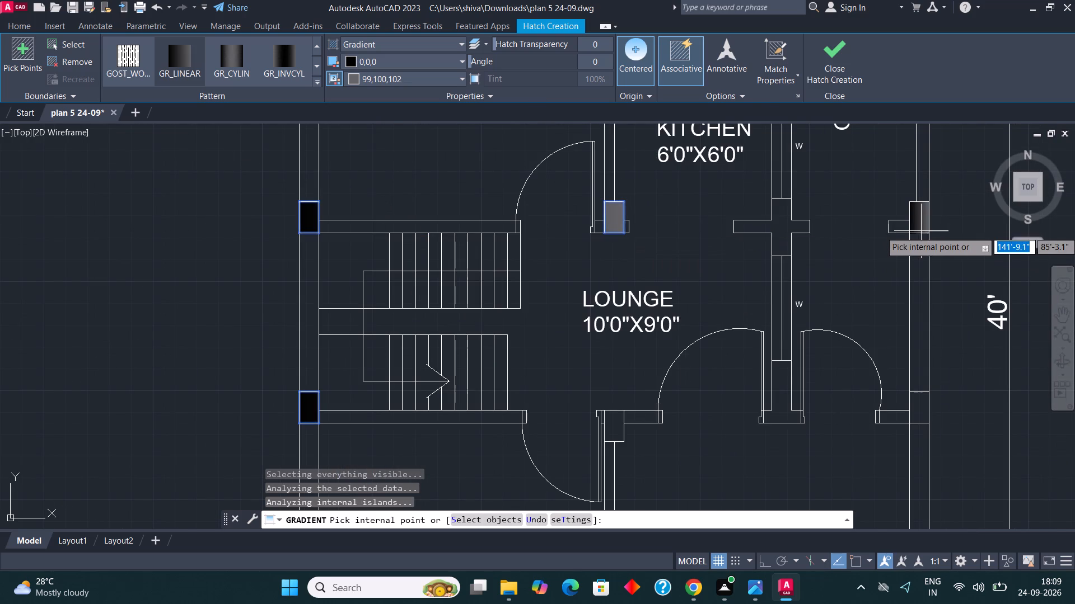
{"action": "left_click", "coordinate": [929, 232]}
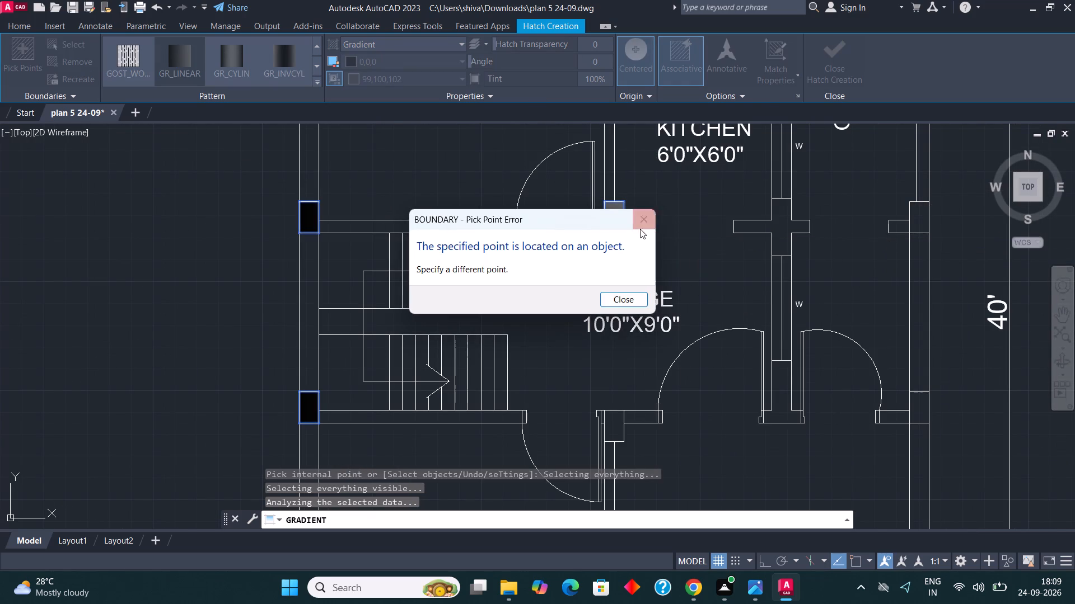
{"action": "left_click", "coordinate": [641, 227]}
{"action": "scroll", "coordinate": [916, 229], "scroll_direction": "up", "scroll_amount": 1}
{"action": "left_click", "coordinate": [916, 229]}
Fill the column at the lounge's south side above the car porch and the east-wall column level with that wall.
{"action": "scroll", "coordinate": [420, 237], "scroll_direction": "down", "scroll_amount": 1}
{"action": "scroll", "coordinate": [478, 229], "scroll_direction": "down", "scroll_amount": 1}
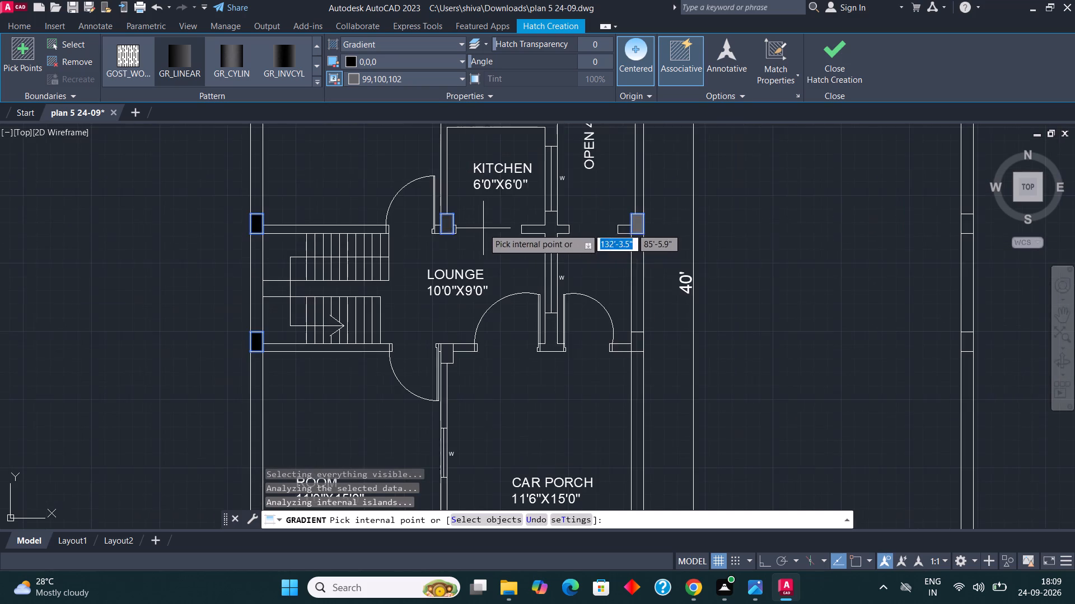
{"action": "scroll", "coordinate": [442, 350], "scroll_direction": "up", "scroll_amount": 2}
{"action": "left_click", "coordinate": [442, 355]}
{"action": "scroll", "coordinate": [416, 252], "scroll_direction": "down", "scroll_amount": 2}
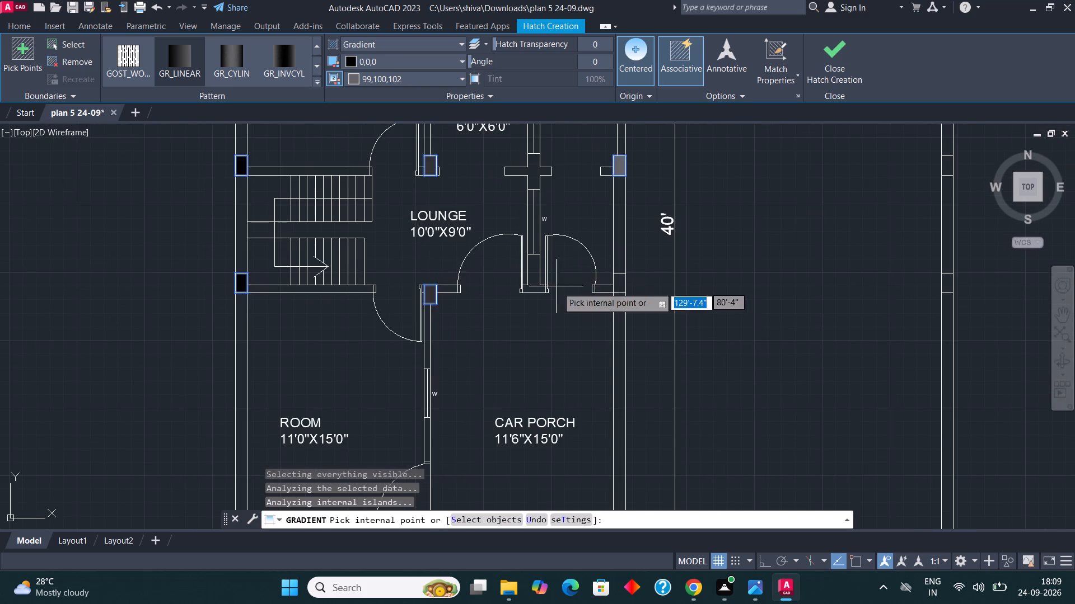
{"action": "scroll", "coordinate": [585, 284], "scroll_direction": "up", "scroll_amount": 1}
{"action": "scroll", "coordinate": [633, 282], "scroll_direction": "up", "scroll_amount": 2}
{"action": "left_click", "coordinate": [634, 285]}
Fill the three columns along the front wall: east corner, middle beside the main gate, and west corner.
{"action": "scroll", "coordinate": [672, 225], "scroll_direction": "down", "scroll_amount": 3}
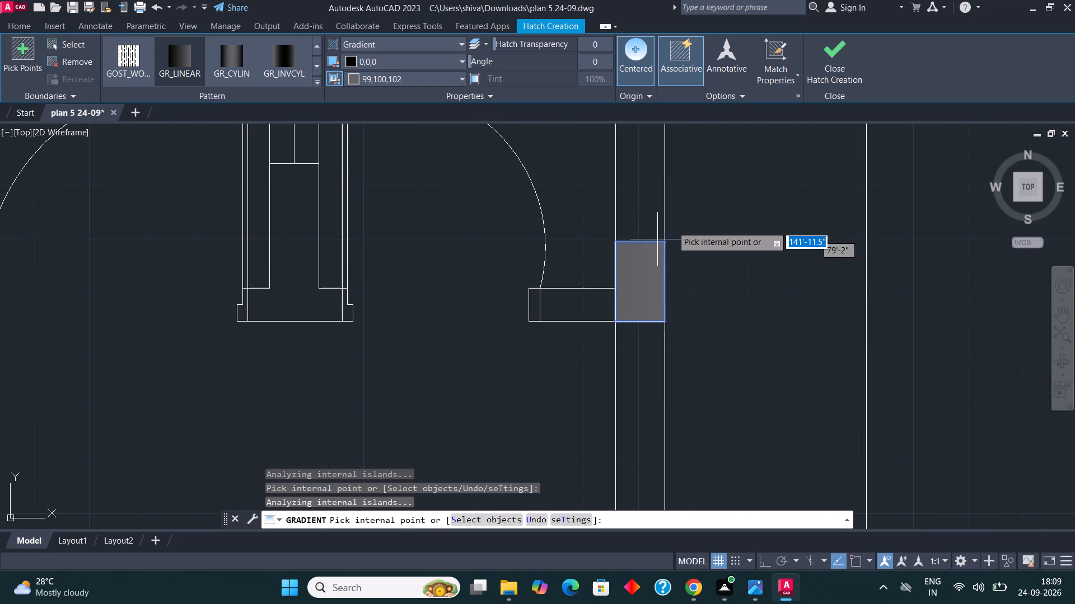
{"action": "scroll", "coordinate": [673, 224], "scroll_direction": "down", "scroll_amount": 3}
{"action": "scroll", "coordinate": [647, 422], "scroll_direction": "up", "scroll_amount": 4}
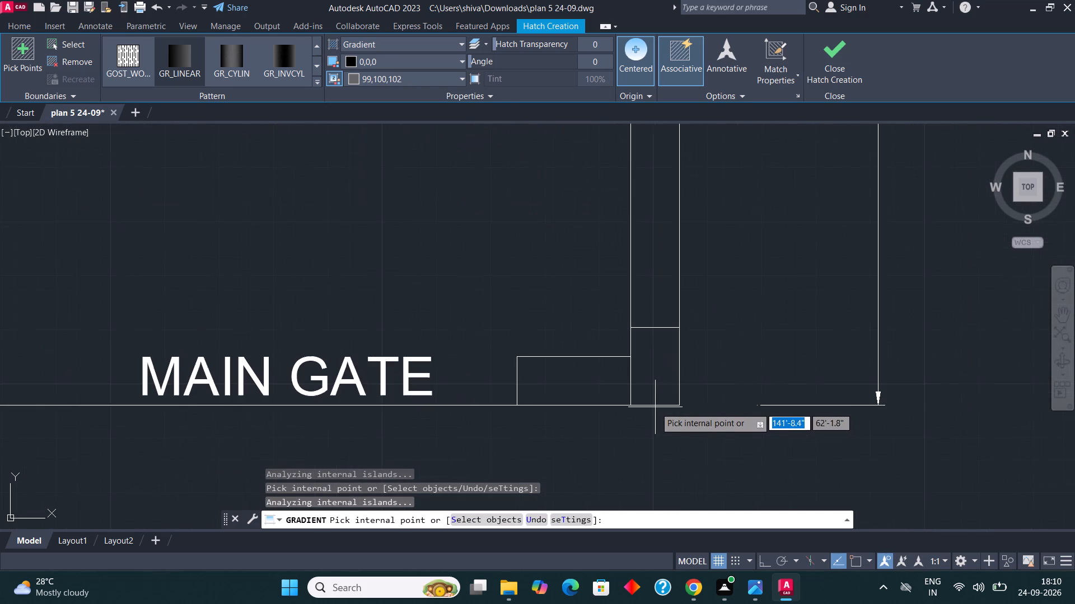
{"action": "left_click", "coordinate": [656, 390]}
{"action": "scroll", "coordinate": [707, 347], "scroll_direction": "down", "scroll_amount": 3}
{"action": "scroll", "coordinate": [507, 361], "scroll_direction": "up", "scroll_amount": 3}
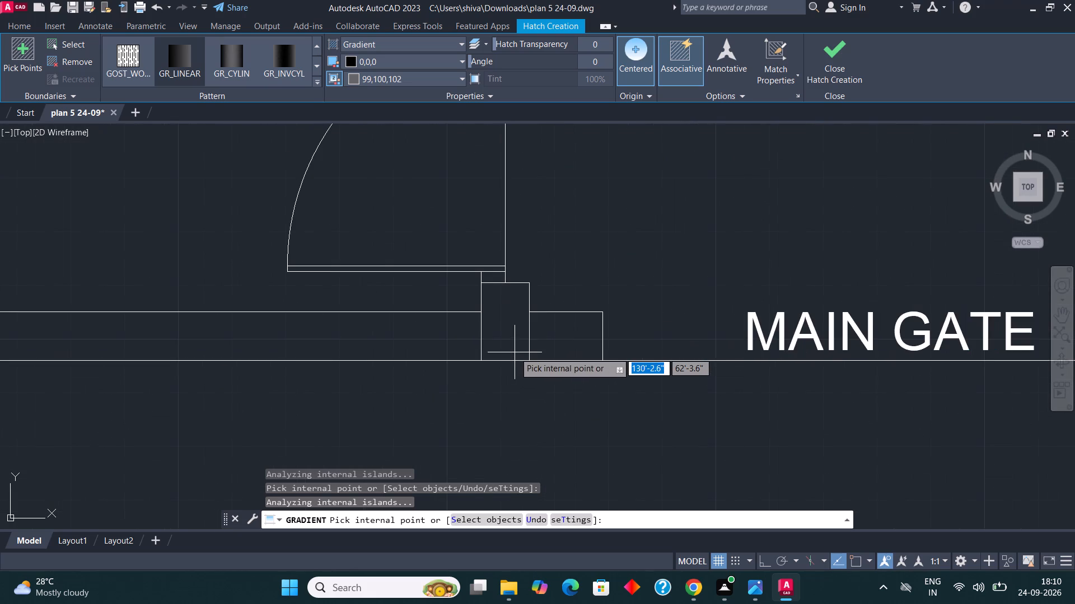
{"action": "left_click", "coordinate": [515, 352]}
{"action": "scroll", "coordinate": [714, 351], "scroll_direction": "down", "scroll_amount": 3}
{"action": "scroll", "coordinate": [434, 359], "scroll_direction": "up", "scroll_amount": 2}
{"action": "scroll", "coordinate": [539, 342], "scroll_direction": "up", "scroll_amount": 2}
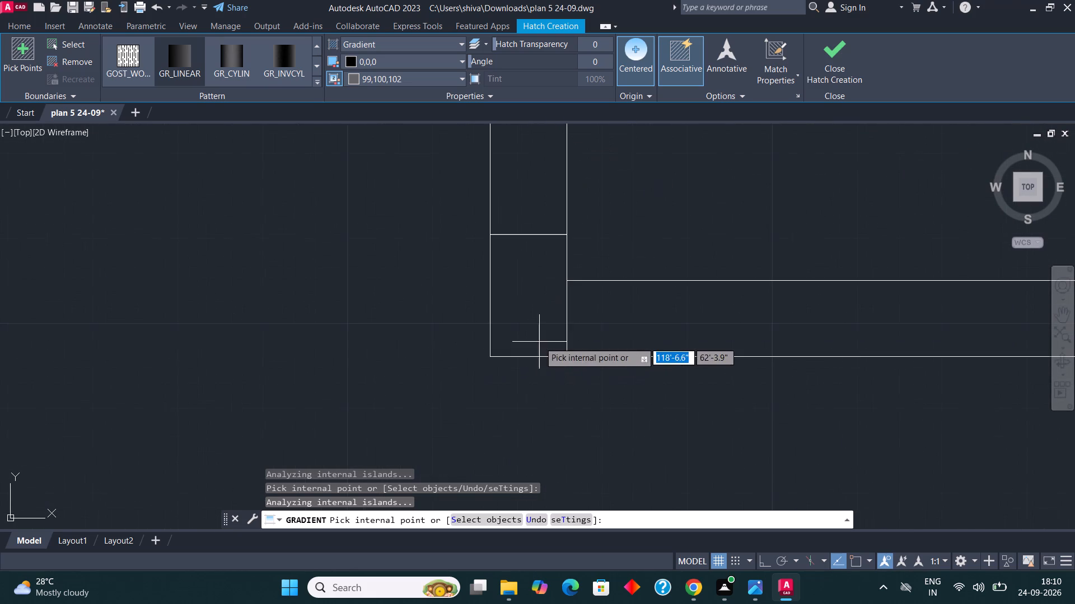
{"action": "left_click", "coordinate": [539, 342]}
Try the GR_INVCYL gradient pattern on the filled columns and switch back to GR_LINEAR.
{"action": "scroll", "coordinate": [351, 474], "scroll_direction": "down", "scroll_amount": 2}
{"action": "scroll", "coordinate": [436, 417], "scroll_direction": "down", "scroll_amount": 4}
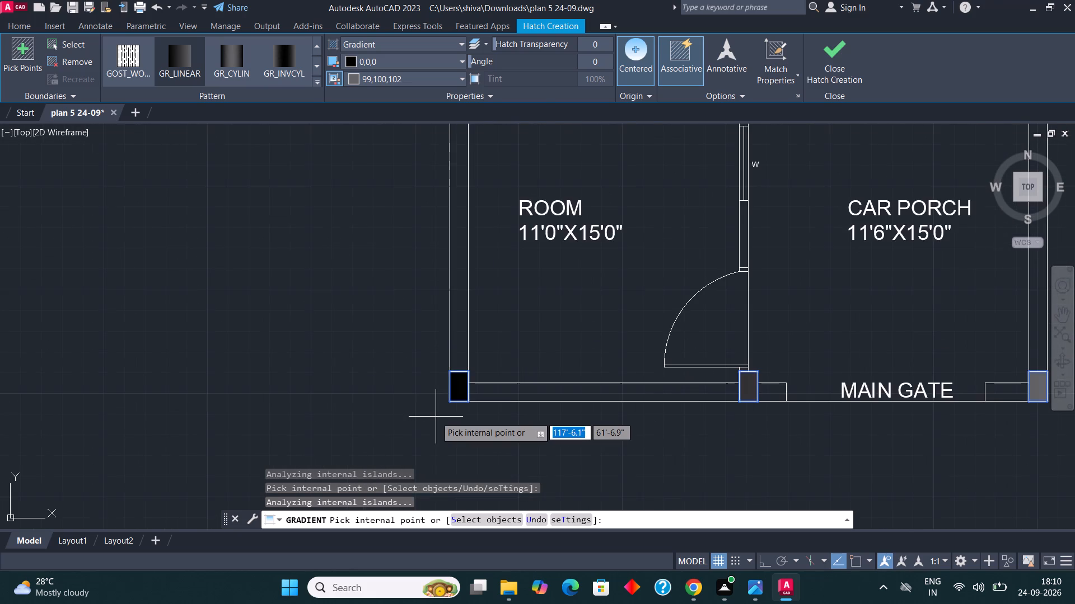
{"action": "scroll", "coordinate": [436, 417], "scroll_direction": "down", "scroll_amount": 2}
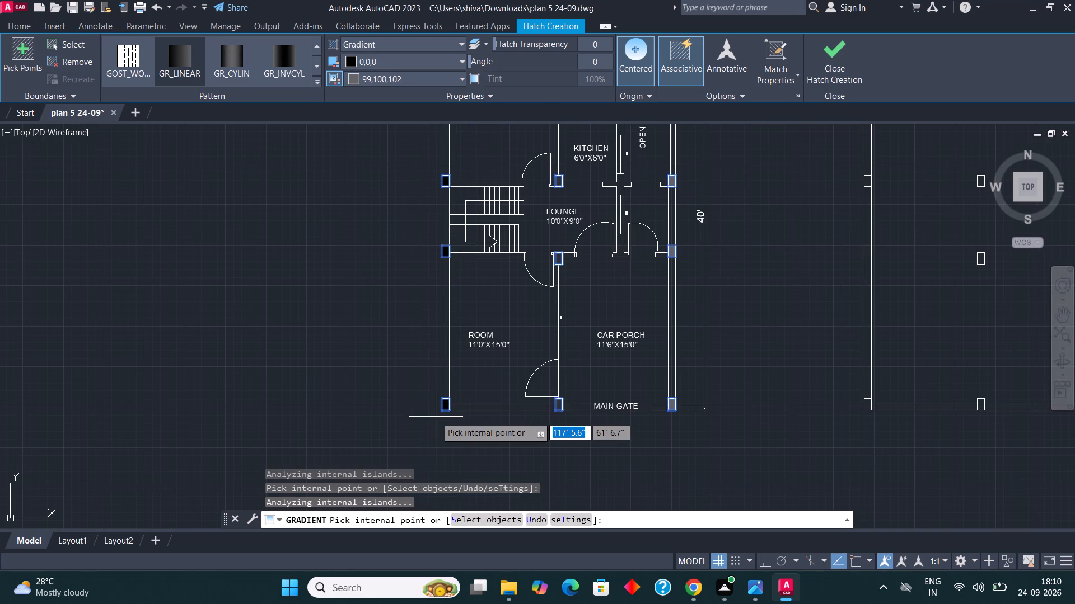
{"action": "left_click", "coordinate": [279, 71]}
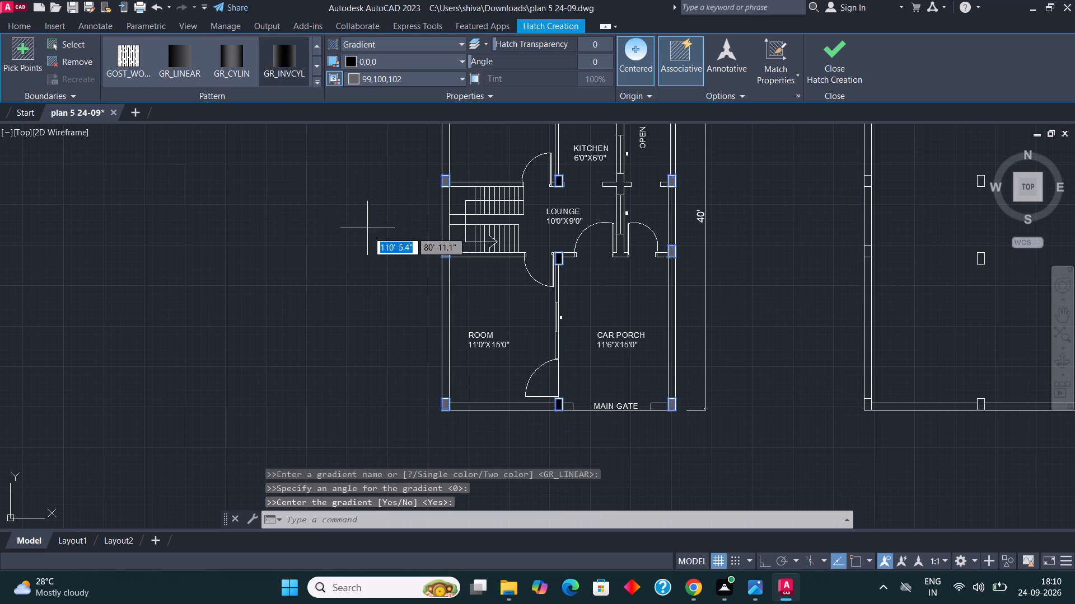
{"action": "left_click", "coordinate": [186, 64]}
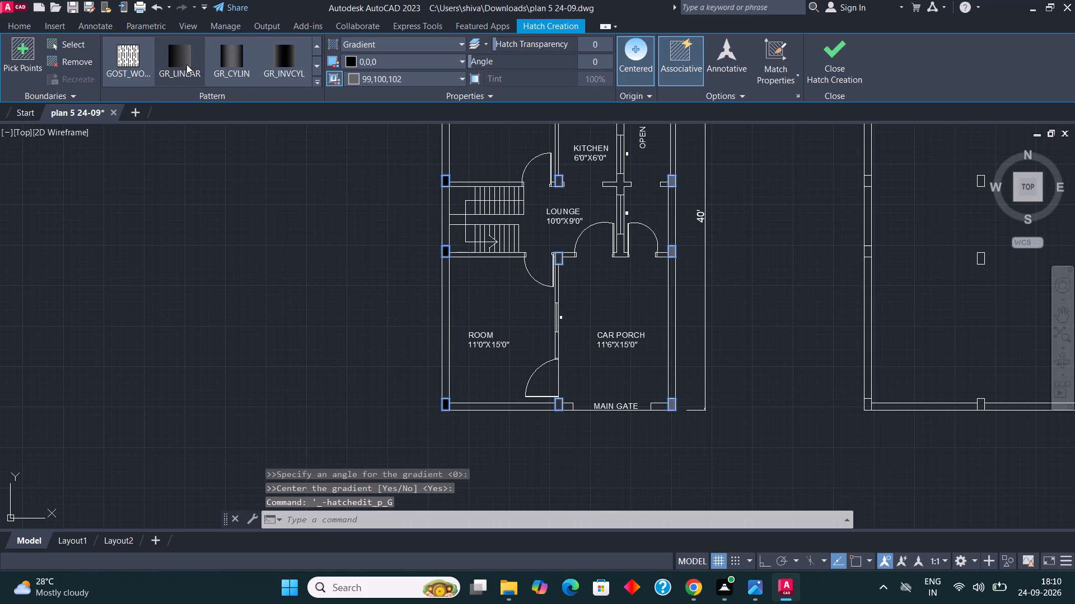
Fill the two columns in the rear wall, at the 12'0"X11'0" room's northwest corner and the bath's northeast corner.
{"action": "scroll", "coordinate": [405, 464], "scroll_direction": "down", "scroll_amount": 1}
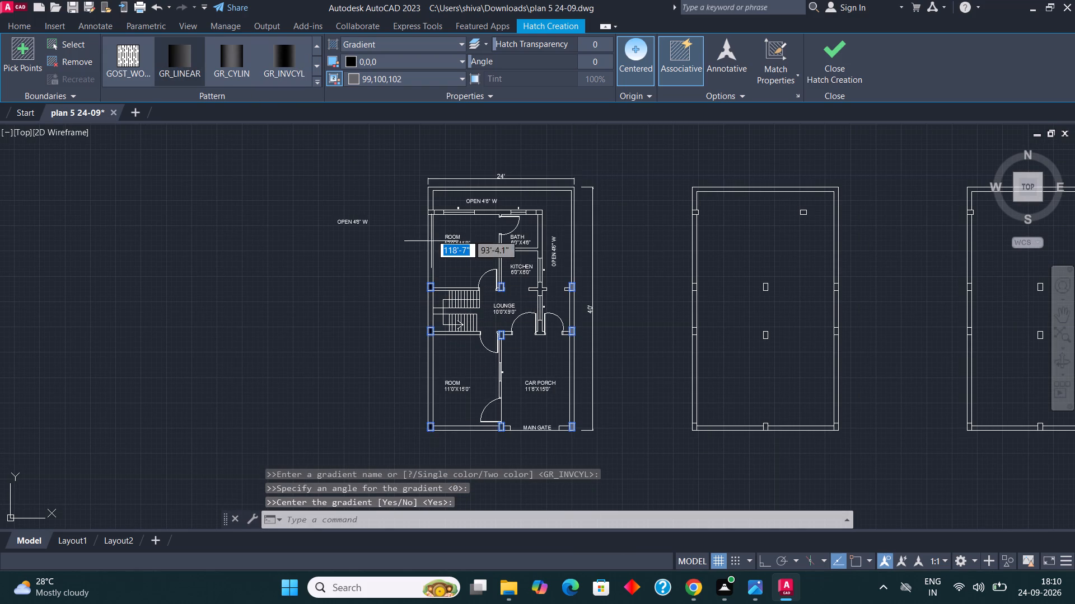
{"action": "scroll", "coordinate": [434, 206], "scroll_direction": "up", "scroll_amount": 5}
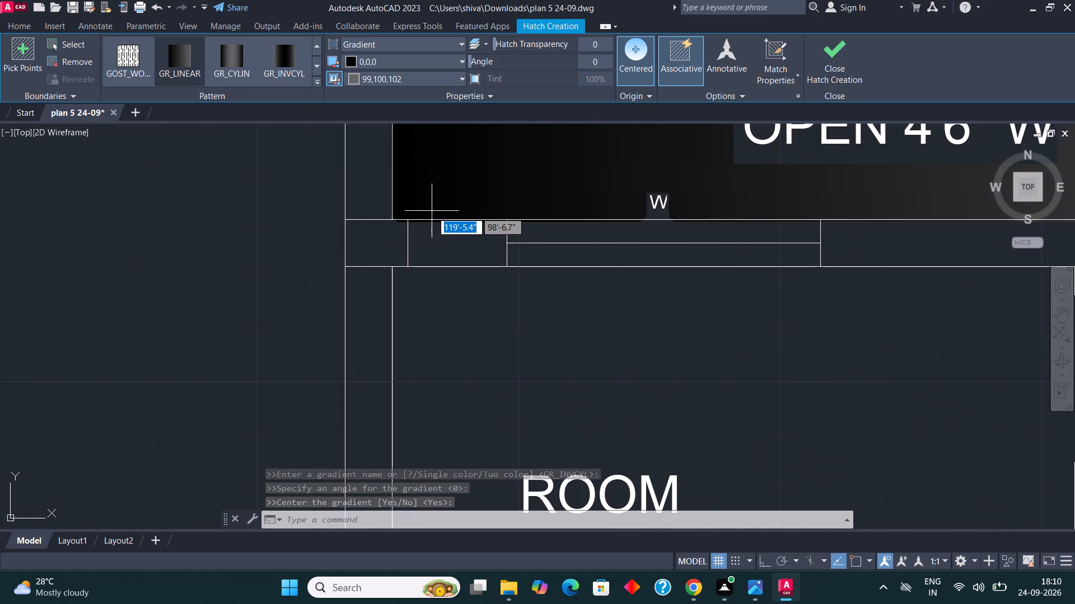
{"action": "left_click", "coordinate": [394, 248]}
{"action": "scroll", "coordinate": [329, 275], "scroll_direction": "down", "scroll_amount": 3}
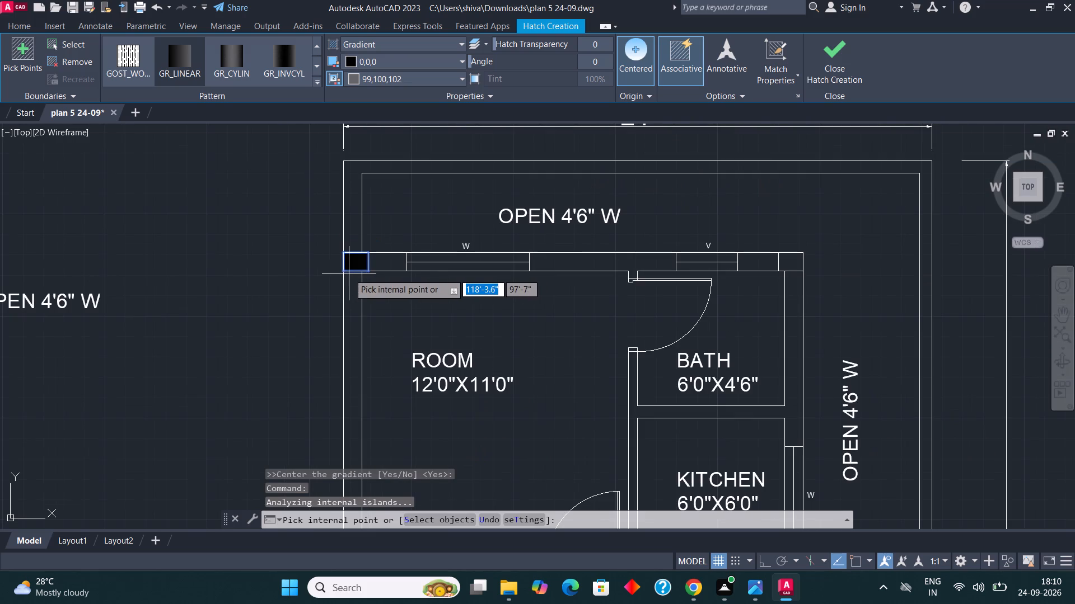
{"action": "left_click", "coordinate": [794, 257]}
Fill the two middle columns in the west wall of the unlabelled outline beside the floor plan.
{"action": "scroll", "coordinate": [371, 237], "scroll_direction": "down", "scroll_amount": 2}
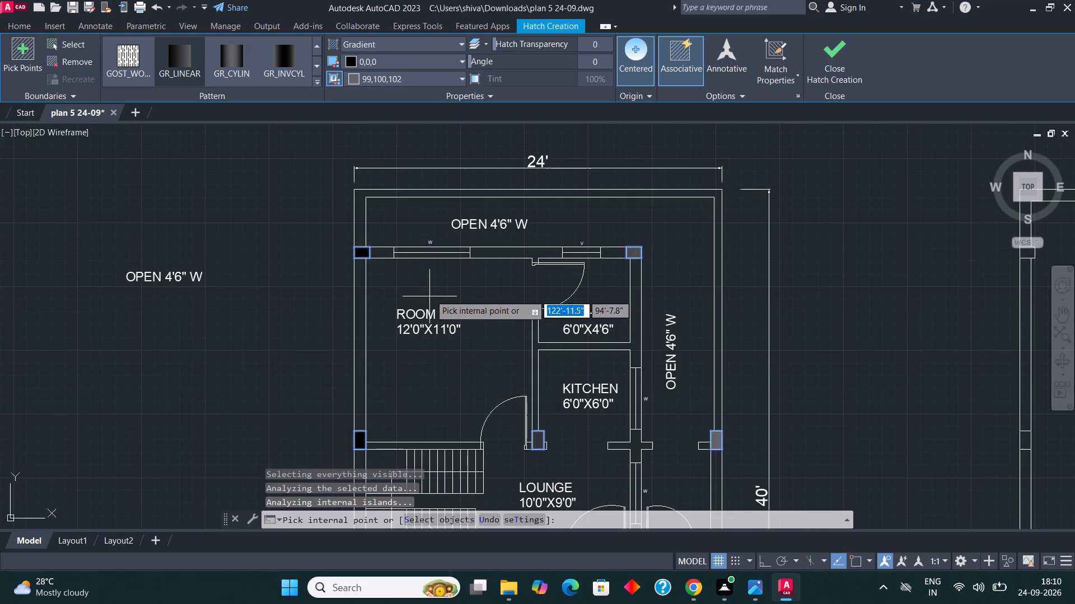
{"action": "scroll", "coordinate": [431, 288], "scroll_direction": "down", "scroll_amount": 3}
{"action": "scroll", "coordinate": [476, 354], "scroll_direction": "up", "scroll_amount": 2}
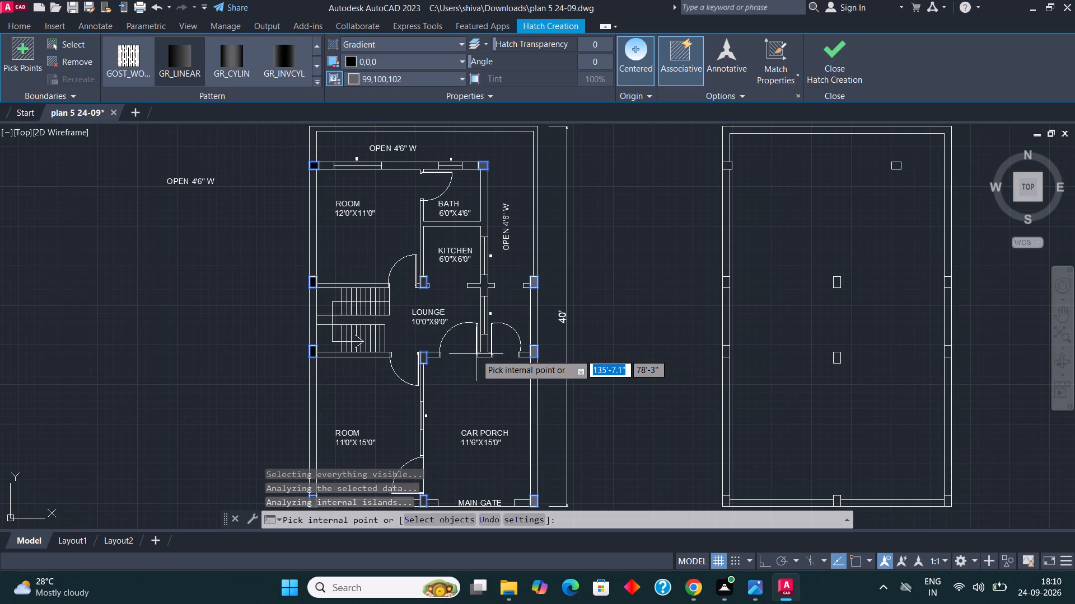
{"action": "scroll", "coordinate": [495, 319], "scroll_direction": "down", "scroll_amount": 1}
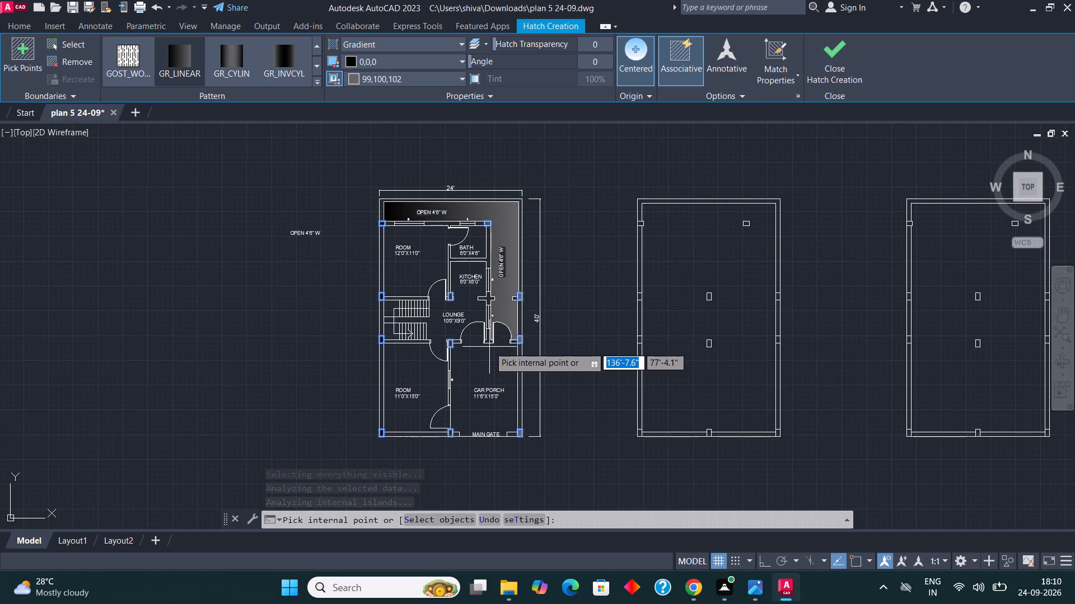
{"action": "scroll", "coordinate": [489, 347], "scroll_direction": "up", "scroll_amount": 1}
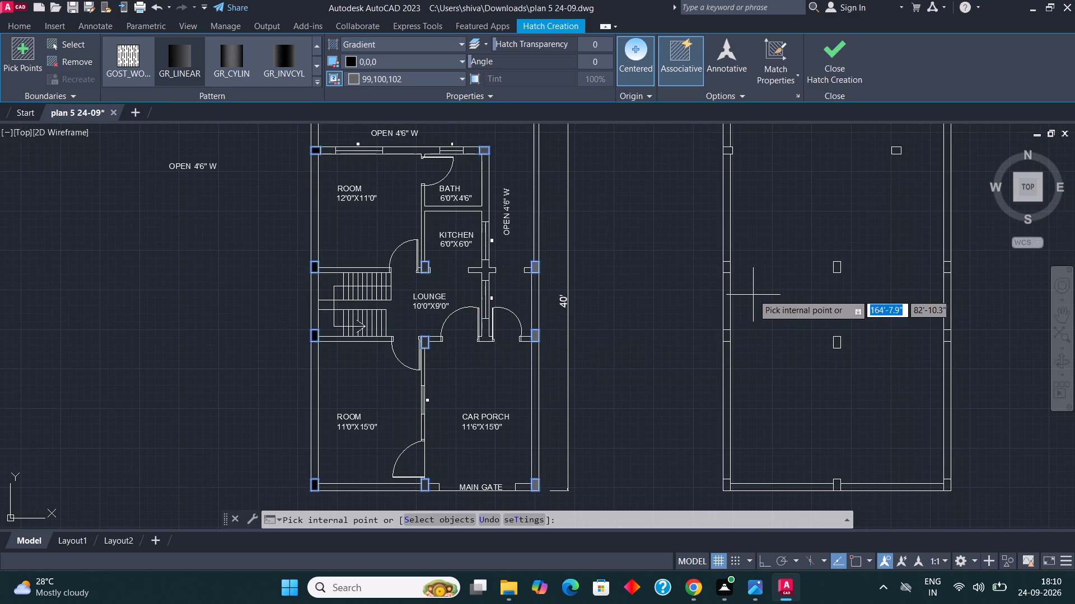
{"action": "scroll", "coordinate": [752, 294], "scroll_direction": "up", "scroll_amount": 1}
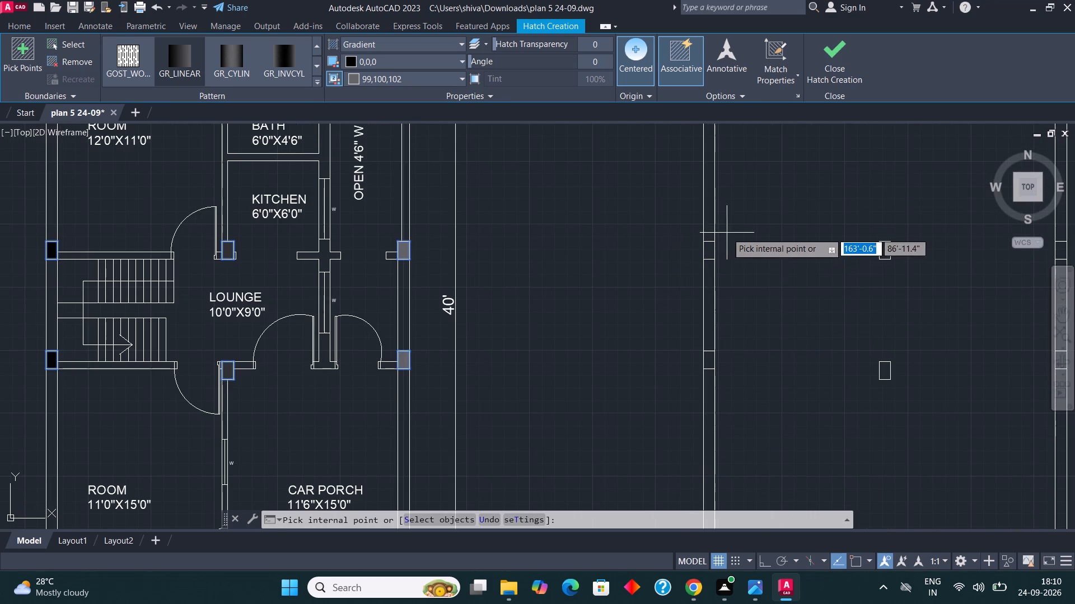
{"action": "scroll", "coordinate": [726, 233], "scroll_direction": "up", "scroll_amount": 1}
{"action": "left_click", "coordinate": [695, 257]}
{"action": "scroll", "coordinate": [633, 227], "scroll_direction": "down", "scroll_amount": 1}
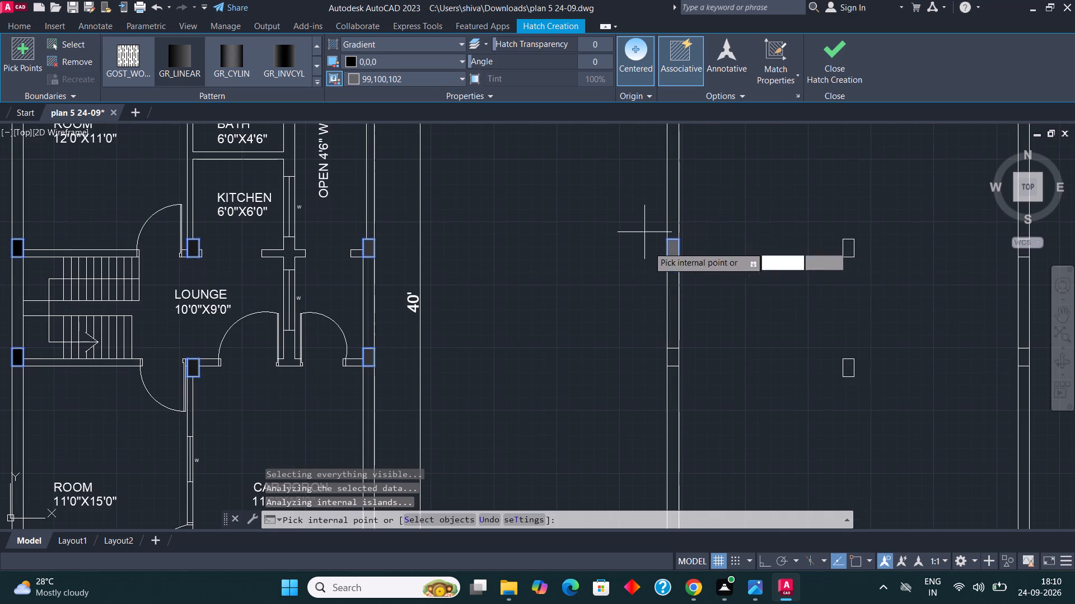
{"action": "scroll", "coordinate": [672, 324], "scroll_direction": "up", "scroll_amount": 2}
{"action": "left_click", "coordinate": [674, 371]}
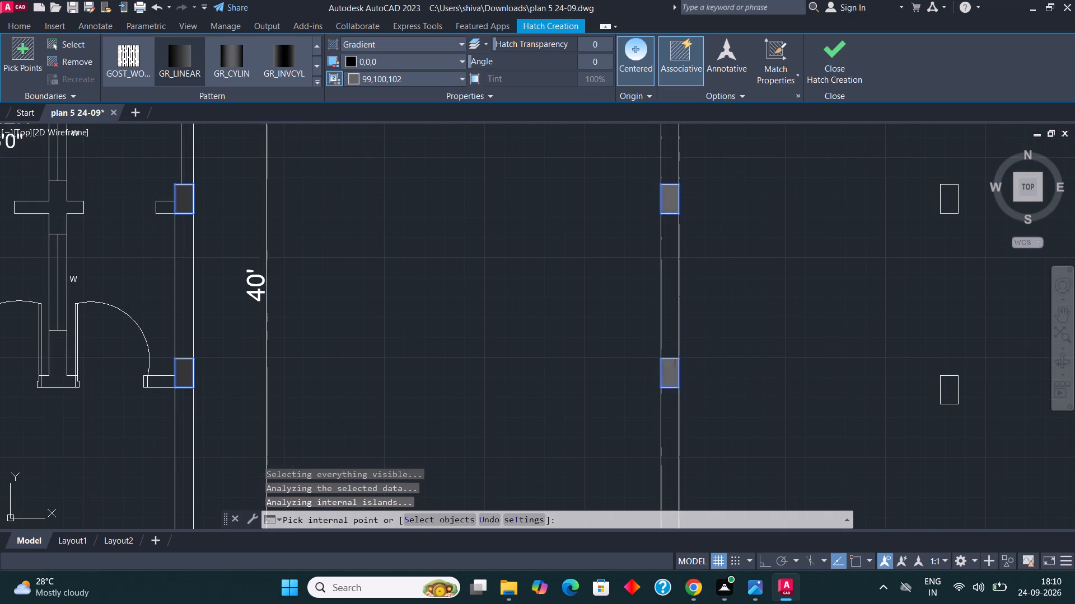
Fill the southwest corner column and the middle south-wall column of the adjacent unlabelled outline.
{"action": "scroll", "coordinate": [648, 259], "scroll_direction": "down", "scroll_amount": 3}
{"action": "scroll", "coordinate": [657, 371], "scroll_direction": "up", "scroll_amount": 4}
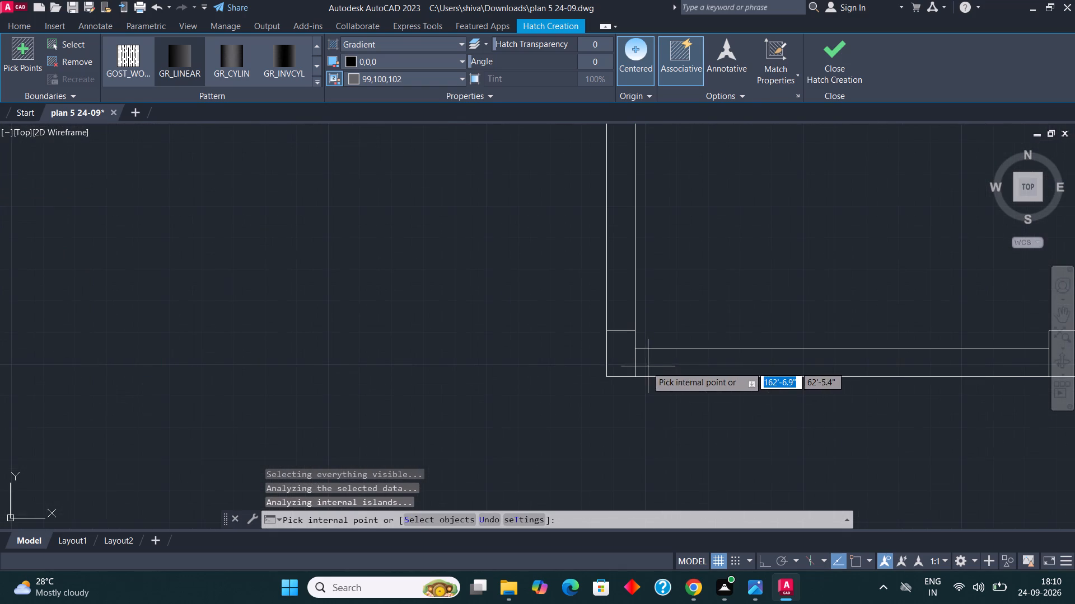
{"action": "left_click", "coordinate": [621, 363]}
{"action": "scroll", "coordinate": [552, 364], "scroll_direction": "down", "scroll_amount": 2}
{"action": "scroll", "coordinate": [801, 384], "scroll_direction": "up", "scroll_amount": 1}
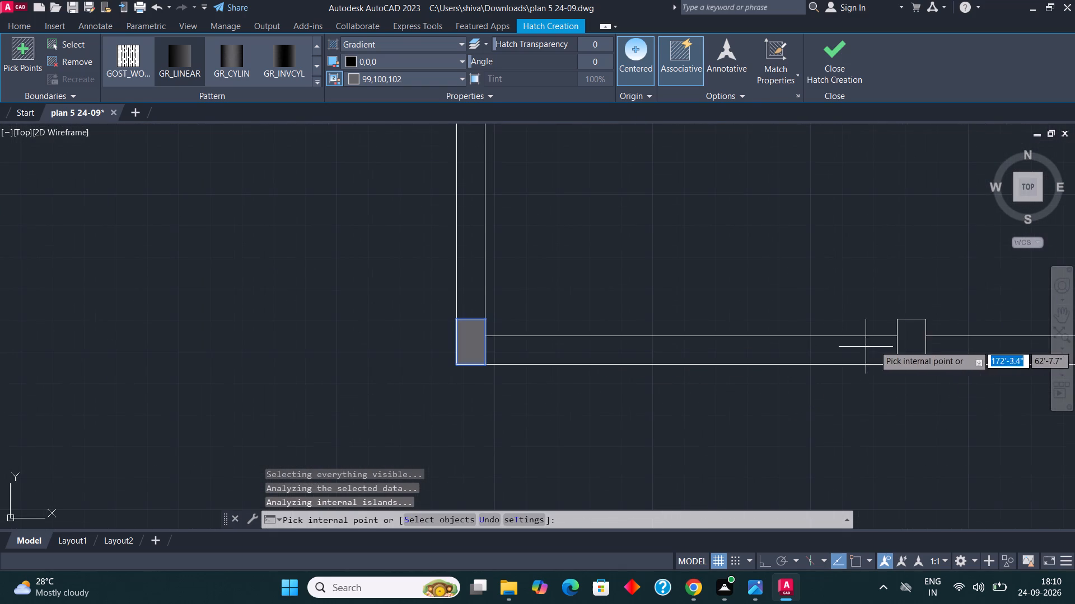
{"action": "left_click", "coordinate": [905, 351]}
Fill the two freestanding interior columns in the middle of the first unlabelled outline with the gradient.
{"action": "scroll", "coordinate": [607, 422], "scroll_direction": "down", "scroll_amount": 2}
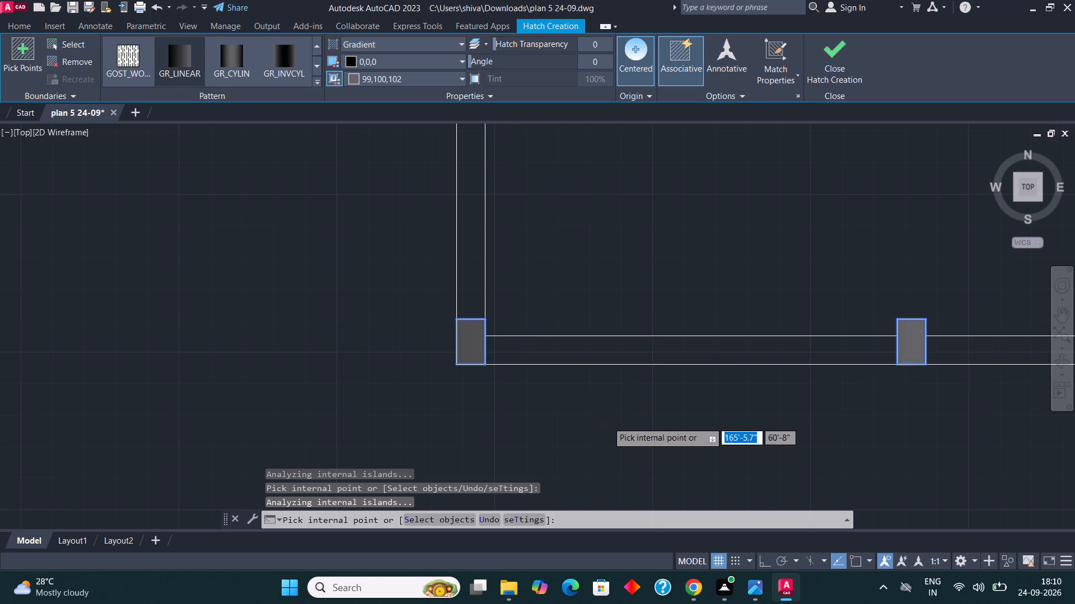
{"action": "scroll", "coordinate": [606, 422], "scroll_direction": "down", "scroll_amount": 2}
{"action": "scroll", "coordinate": [660, 252], "scroll_direction": "up", "scroll_amount": 3}
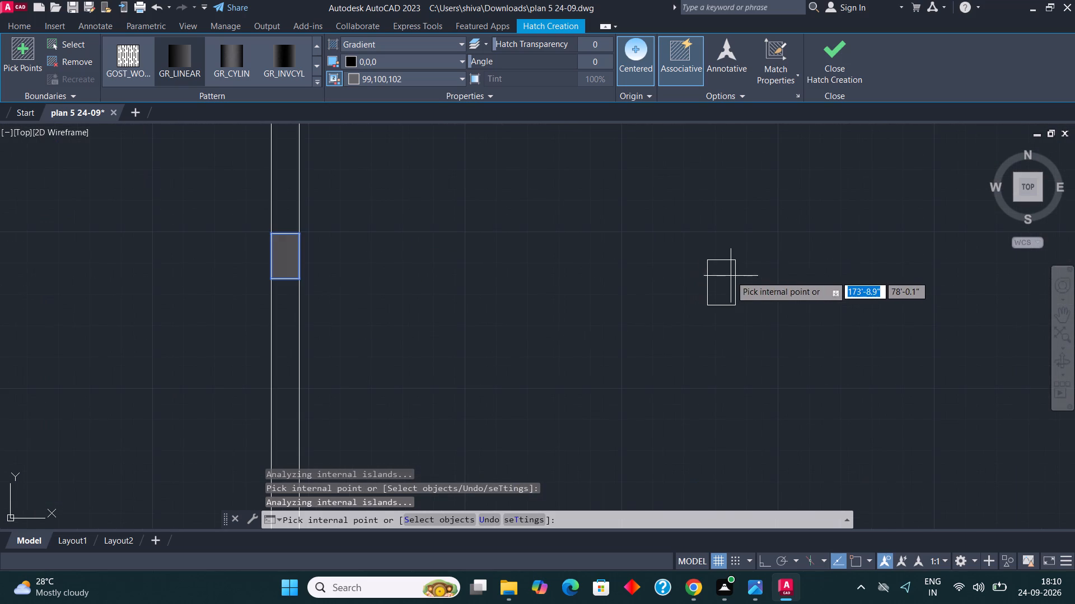
{"action": "left_click", "coordinate": [724, 280]}
{"action": "scroll", "coordinate": [665, 355], "scroll_direction": "down", "scroll_amount": 3}
{"action": "scroll", "coordinate": [689, 285], "scroll_direction": "up", "scroll_amount": 1}
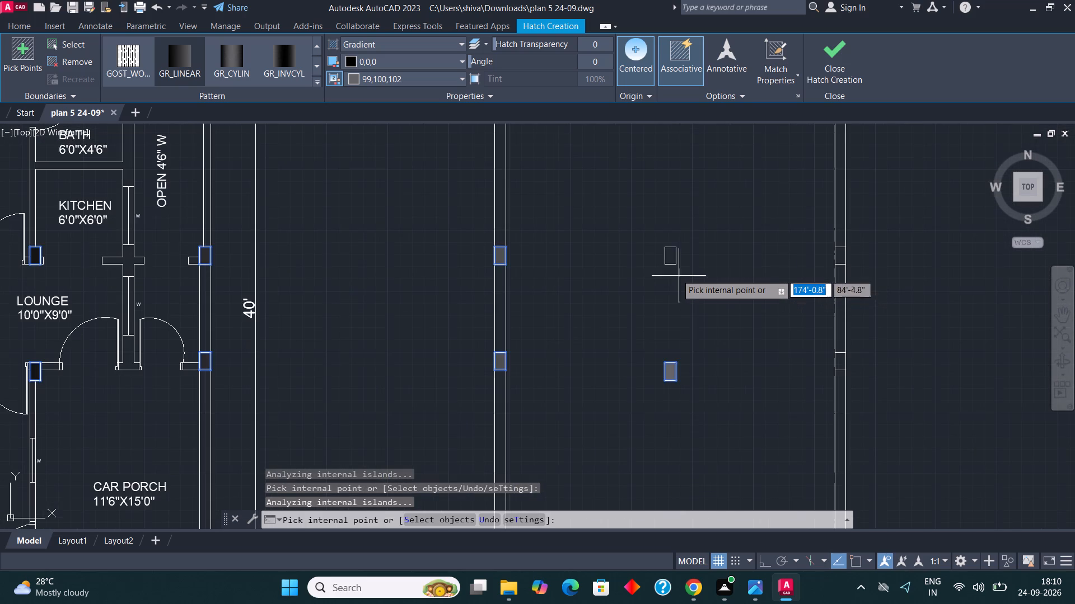
{"action": "scroll", "coordinate": [675, 262], "scroll_direction": "up", "scroll_amount": 2}
{"action": "left_click", "coordinate": [669, 253]}
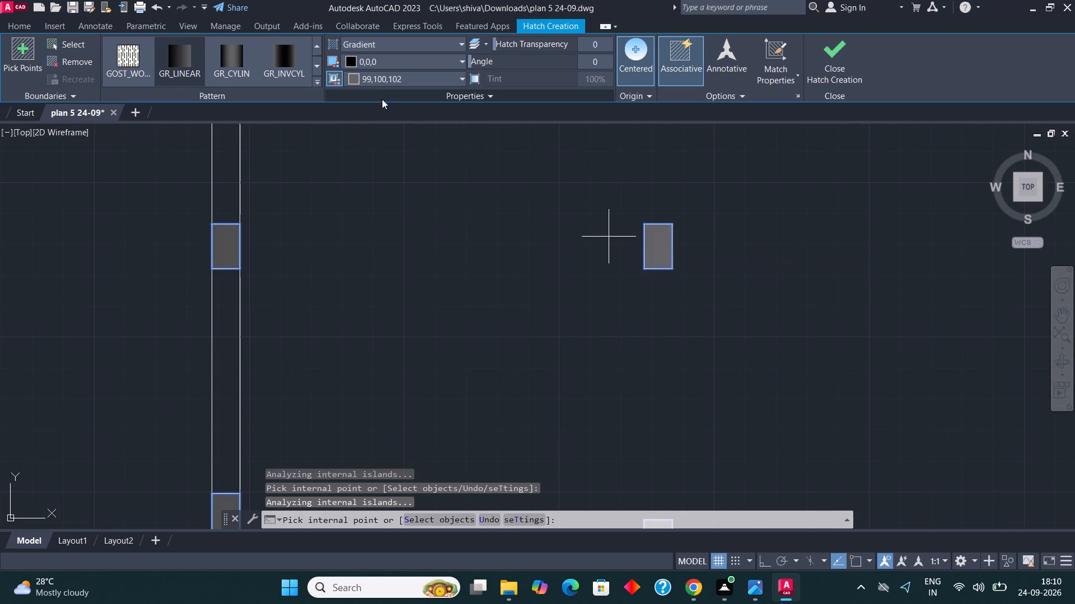
Change the column hatch pattern to the GR_SPHER gradient.
{"action": "left_click", "coordinate": [316, 81]}
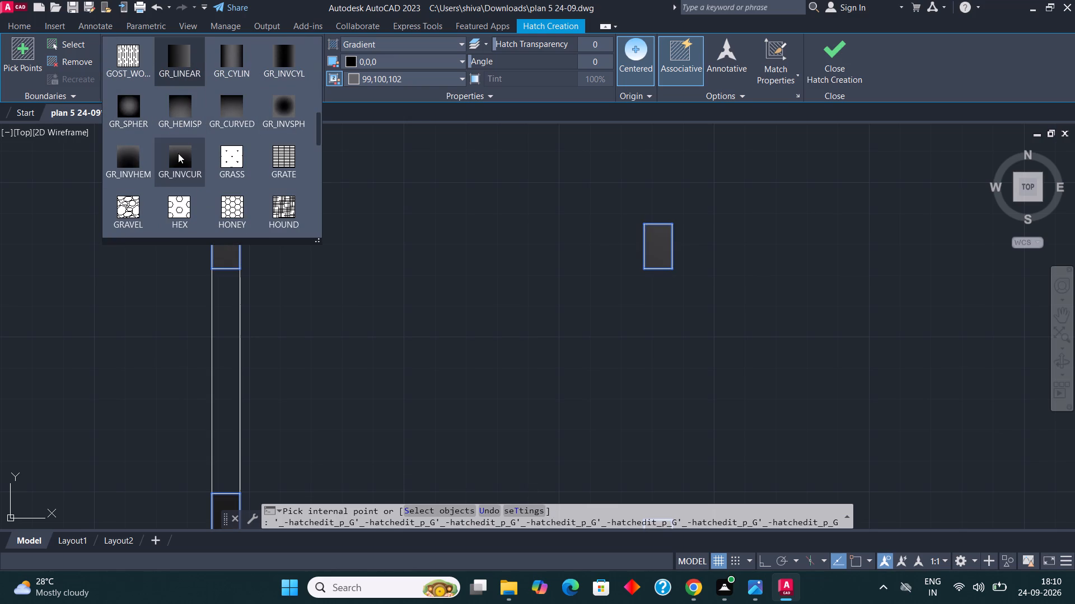
{"action": "left_click", "coordinate": [139, 103]}
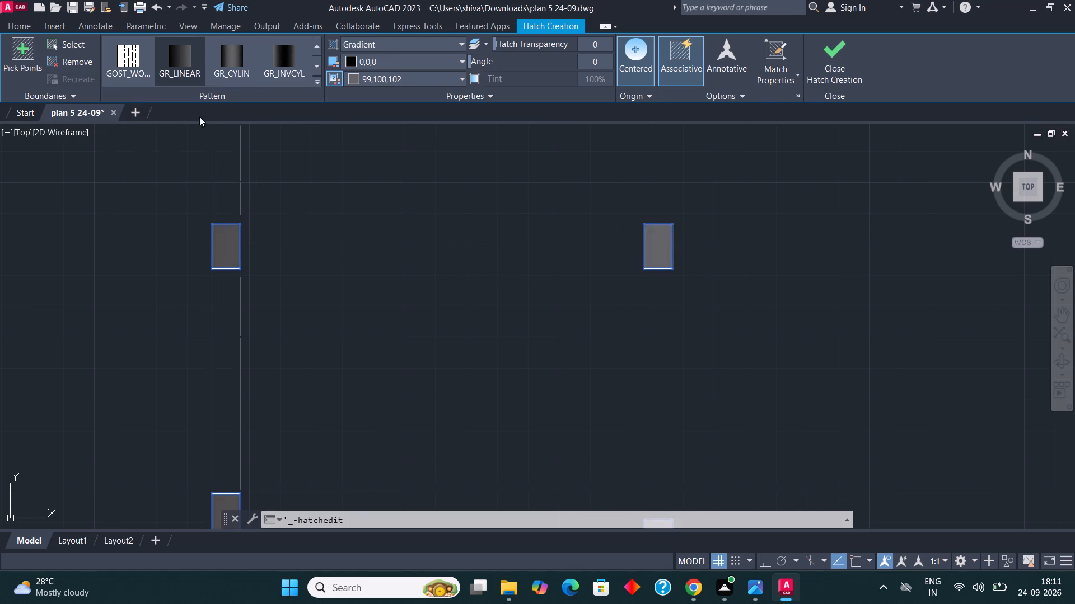
Fill the freestanding northeast column and the northernmost west-wall column of the first unlabelled outline.
{"action": "scroll", "coordinate": [574, 272], "scroll_direction": "down", "scroll_amount": 4}
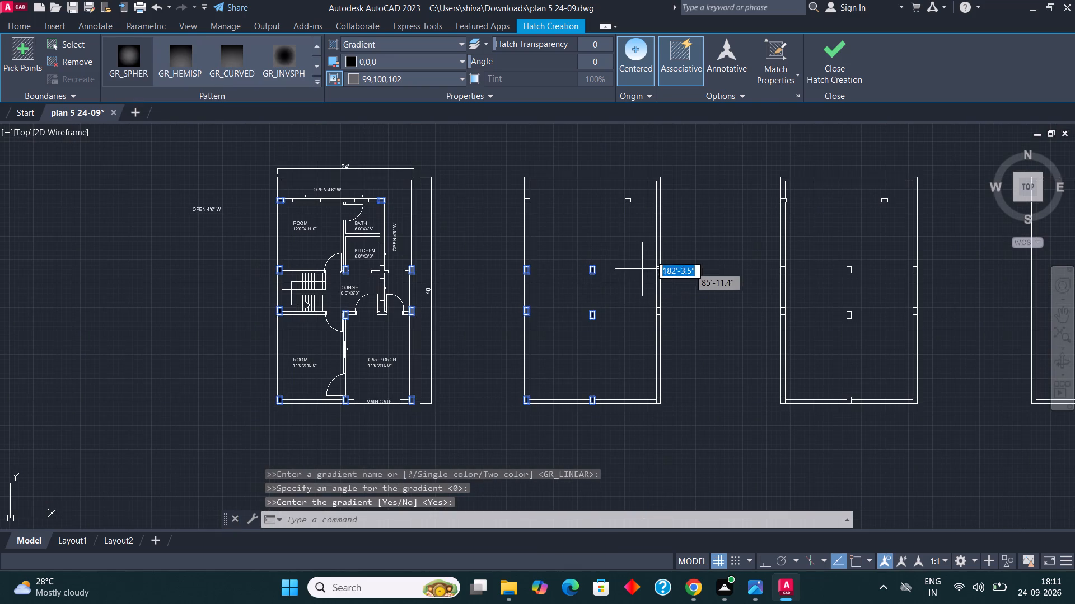
{"action": "scroll", "coordinate": [620, 219], "scroll_direction": "up", "scroll_amount": 3}
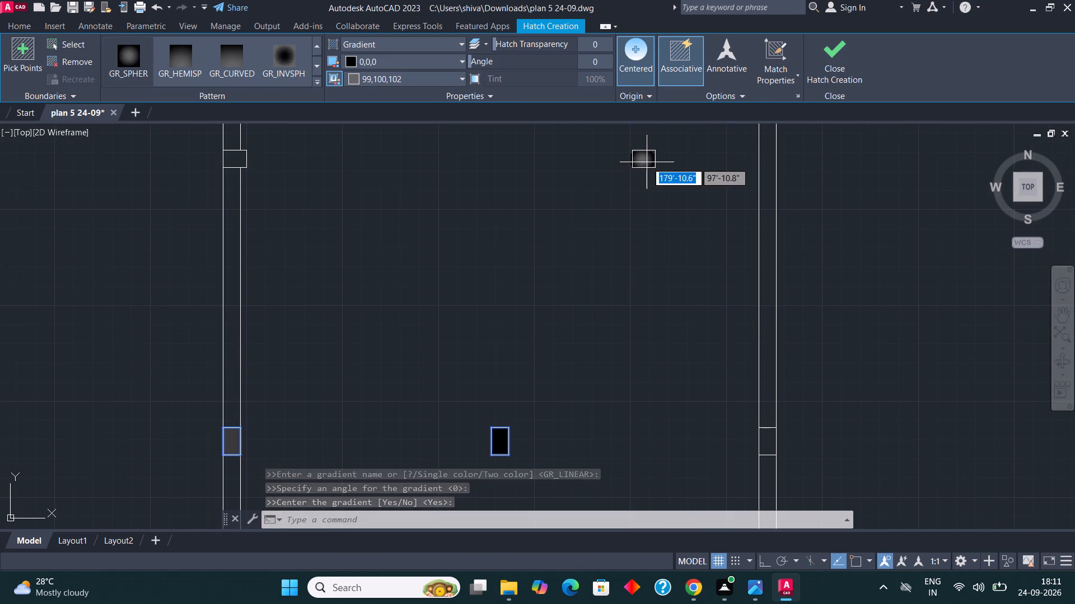
{"action": "left_click", "coordinate": [647, 162]}
{"action": "scroll", "coordinate": [637, 289], "scroll_direction": "down", "scroll_amount": 2}
{"action": "scroll", "coordinate": [512, 250], "scroll_direction": "up", "scroll_amount": 2}
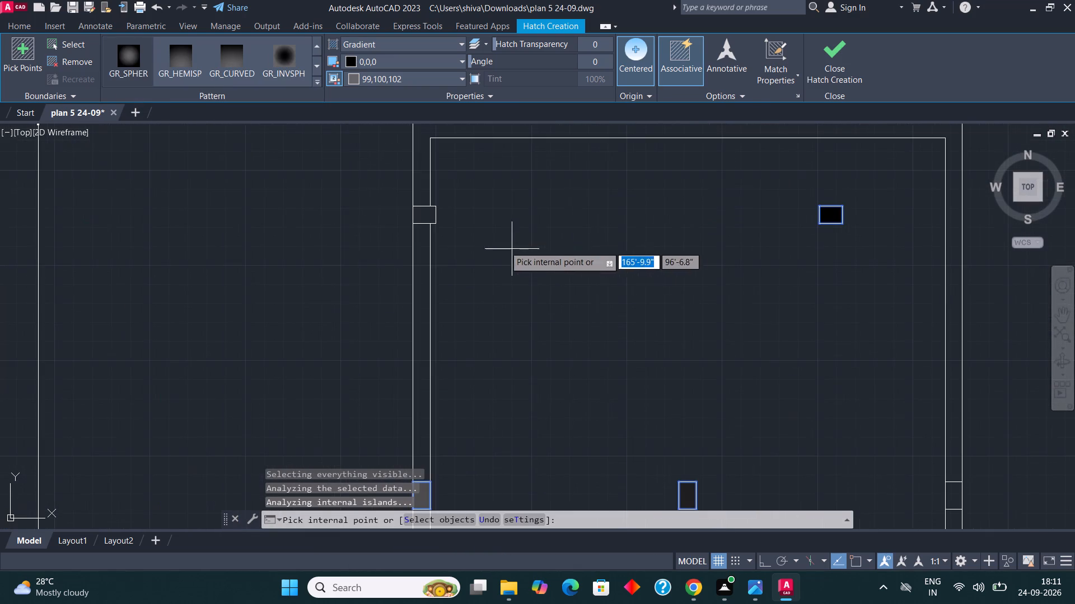
{"action": "scroll", "coordinate": [432, 226], "scroll_direction": "up", "scroll_amount": 1}
{"action": "left_click", "coordinate": [422, 215]}
Fill the two middle east-wall columns and the southeast corner column of the first unlabelled outline.
{"action": "scroll", "coordinate": [397, 220], "scroll_direction": "down", "scroll_amount": 2}
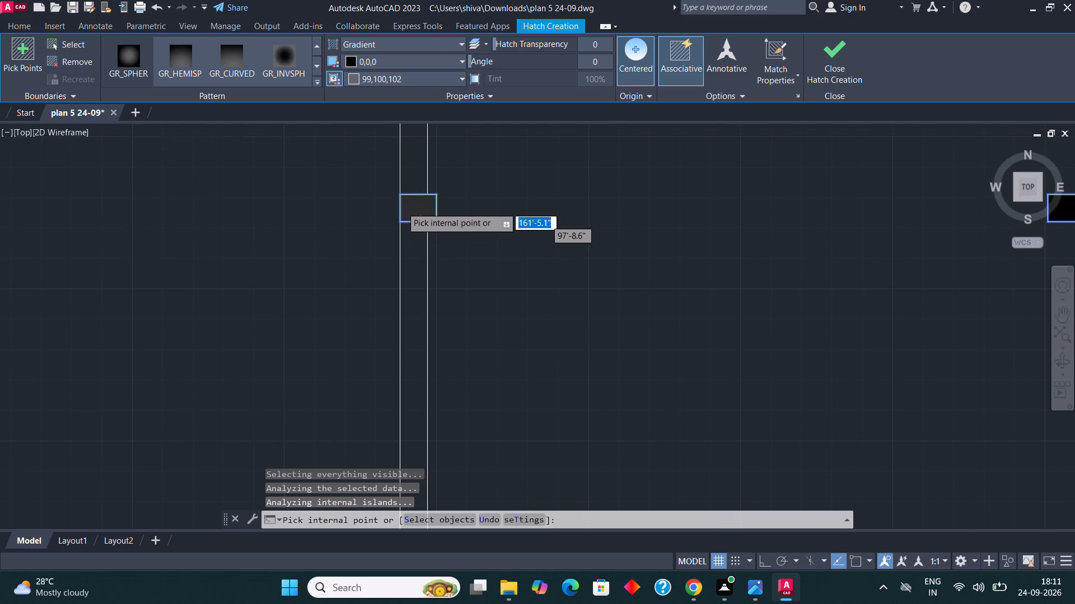
{"action": "scroll", "coordinate": [402, 206], "scroll_direction": "down", "scroll_amount": 2}
{"action": "scroll", "coordinate": [578, 295], "scroll_direction": "up", "scroll_amount": 2}
{"action": "scroll", "coordinate": [620, 322], "scroll_direction": "up", "scroll_amount": 2}
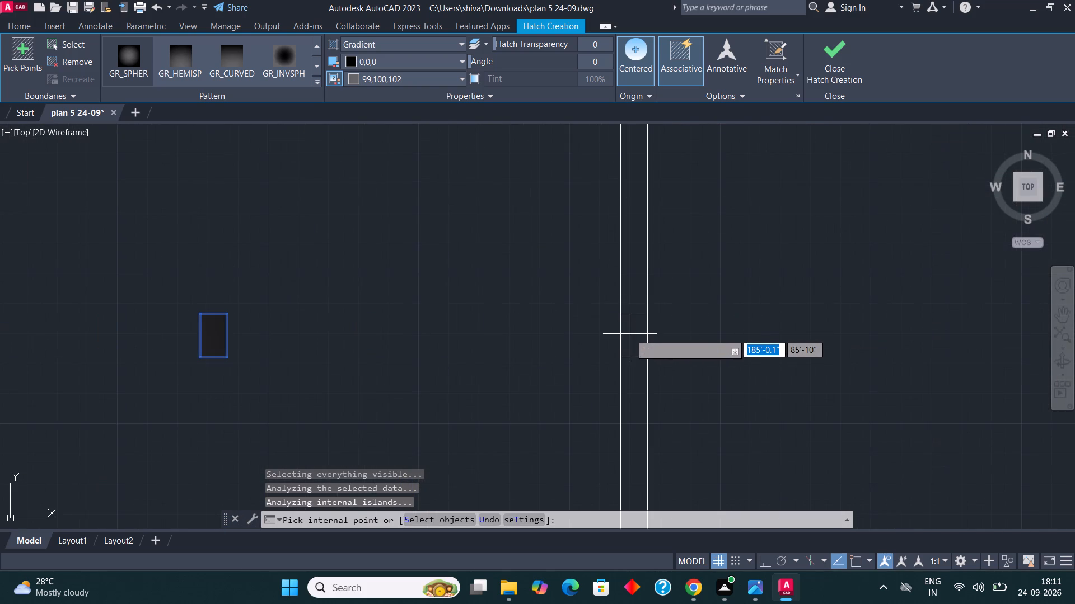
{"action": "left_click", "coordinate": [630, 334]}
{"action": "scroll", "coordinate": [574, 256], "scroll_direction": "down", "scroll_amount": 5}
{"action": "scroll", "coordinate": [588, 328], "scroll_direction": "up", "scroll_amount": 2}
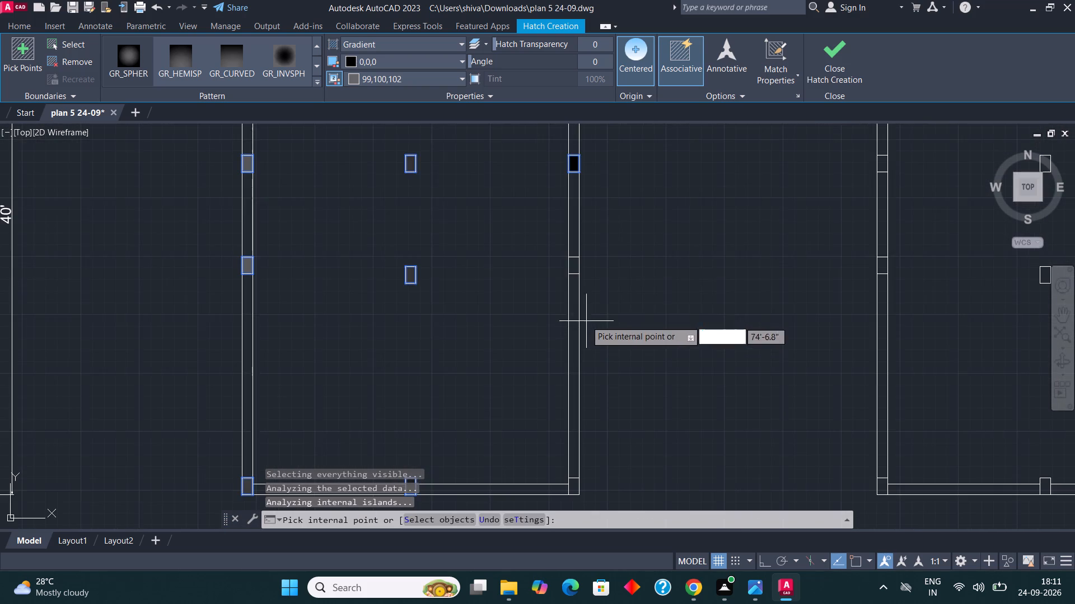
{"action": "scroll", "coordinate": [581, 276], "scroll_direction": "up", "scroll_amount": 2}
{"action": "left_click", "coordinate": [559, 265]}
{"action": "scroll", "coordinate": [577, 222], "scroll_direction": "down", "scroll_amount": 2}
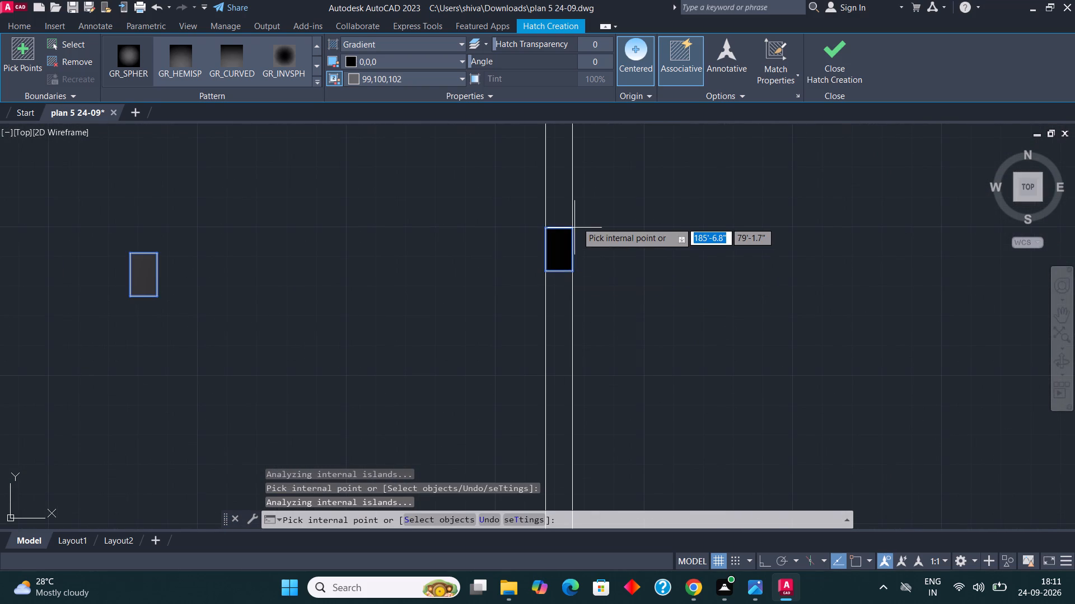
{"action": "scroll", "coordinate": [583, 239], "scroll_direction": "down", "scroll_amount": 2}
{"action": "scroll", "coordinate": [570, 368], "scroll_direction": "up", "scroll_amount": 3}
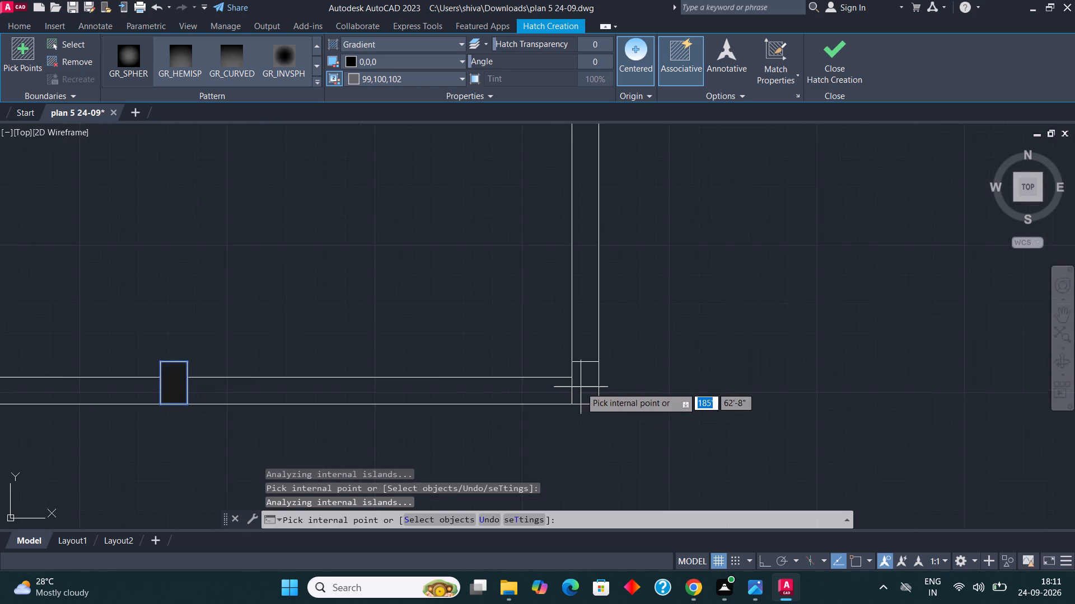
{"action": "scroll", "coordinate": [581, 387], "scroll_direction": "up", "scroll_amount": 1}
{"action": "left_click", "coordinate": [585, 380]}
Fill the three south-wall columns of the second unlabelled outline: southwest corner, middle and southeast corner.
{"action": "scroll", "coordinate": [458, 336], "scroll_direction": "down", "scroll_amount": 4}
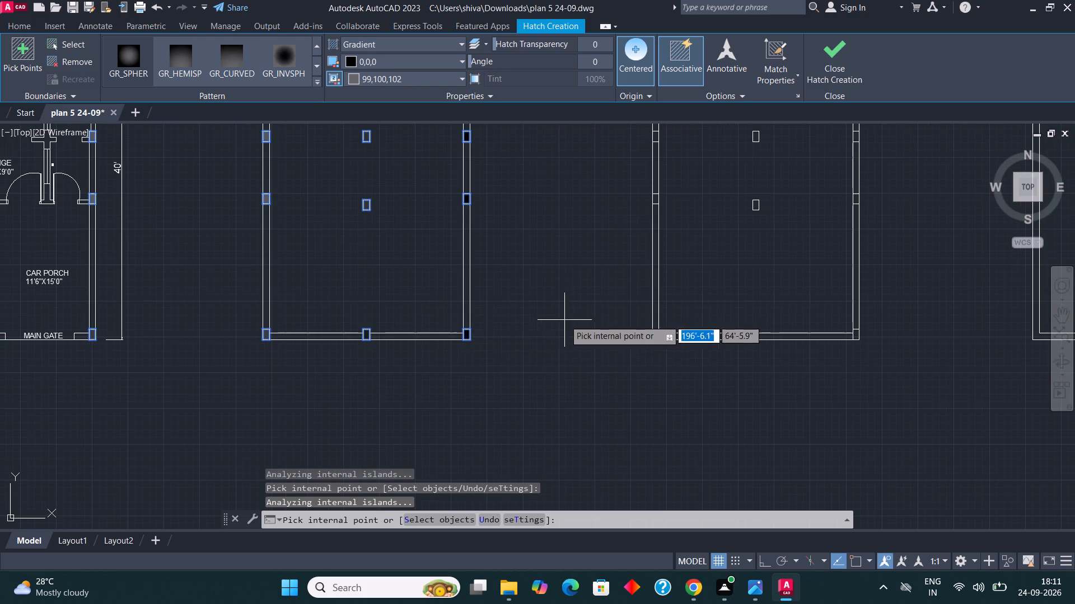
{"action": "scroll", "coordinate": [711, 367], "scroll_direction": "up", "scroll_amount": 1}
{"action": "scroll", "coordinate": [622, 310], "scroll_direction": "up", "scroll_amount": 3}
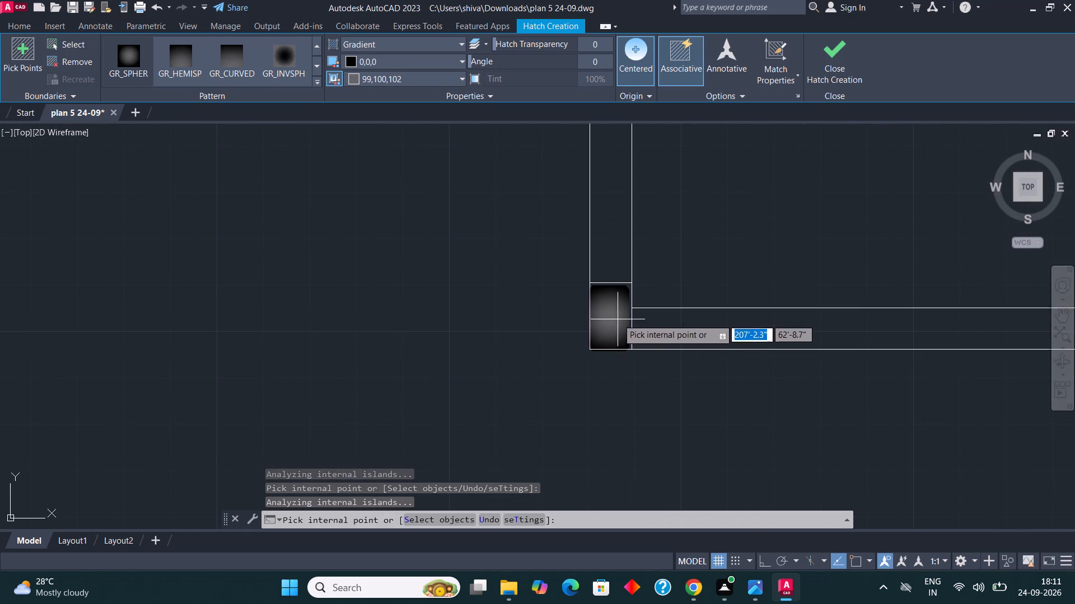
{"action": "left_click", "coordinate": [617, 317]}
{"action": "scroll", "coordinate": [413, 345], "scroll_direction": "down", "scroll_amount": 2}
{"action": "scroll", "coordinate": [727, 338], "scroll_direction": "up", "scroll_amount": 2}
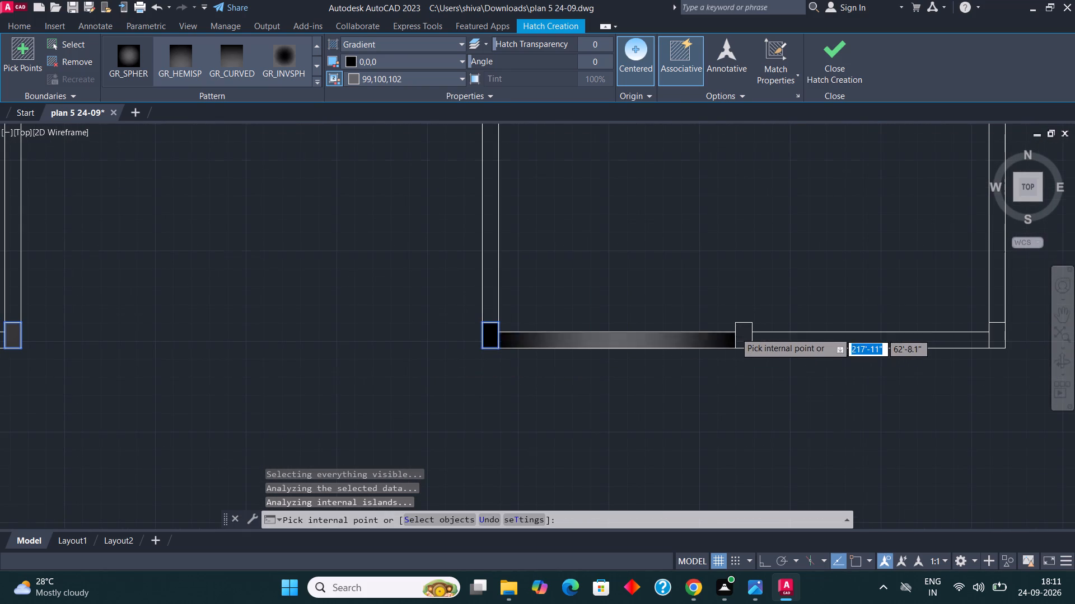
{"action": "left_click", "coordinate": [752, 345]}
{"action": "scroll", "coordinate": [395, 346], "scroll_direction": "down", "scroll_amount": 3}
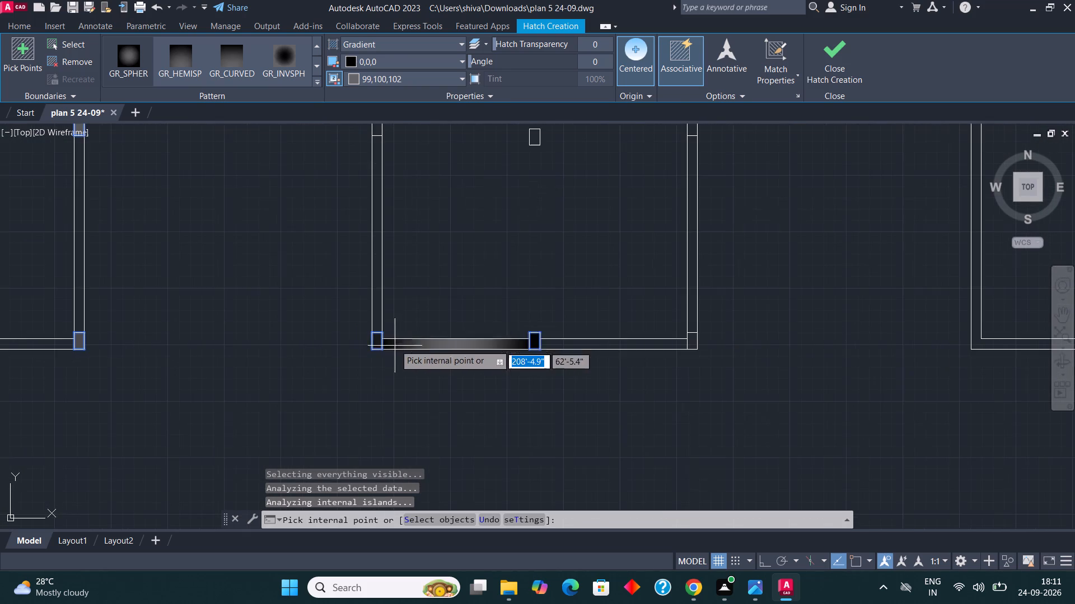
{"action": "scroll", "coordinate": [704, 345], "scroll_direction": "up", "scroll_amount": 4}
{"action": "left_click", "coordinate": [681, 342]}
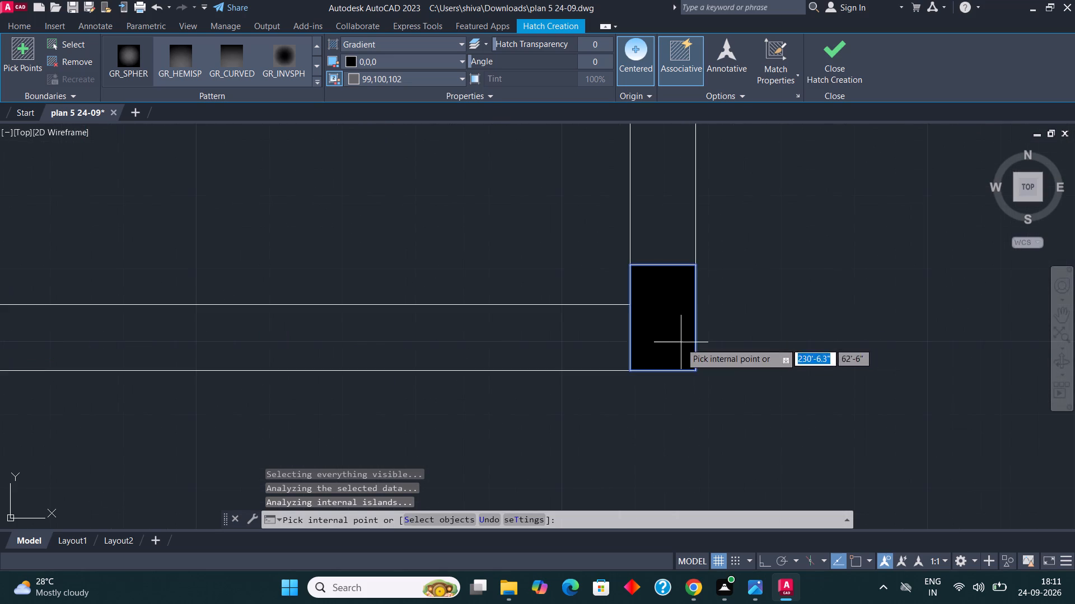
Fill the lower middle row of columns in the second unlabelled outline: east wall, interior and west wall.
{"action": "scroll", "coordinate": [694, 433], "scroll_direction": "down", "scroll_amount": 6}
{"action": "scroll", "coordinate": [690, 326], "scroll_direction": "up", "scroll_amount": 2}
{"action": "scroll", "coordinate": [686, 391], "scroll_direction": "up", "scroll_amount": 2}
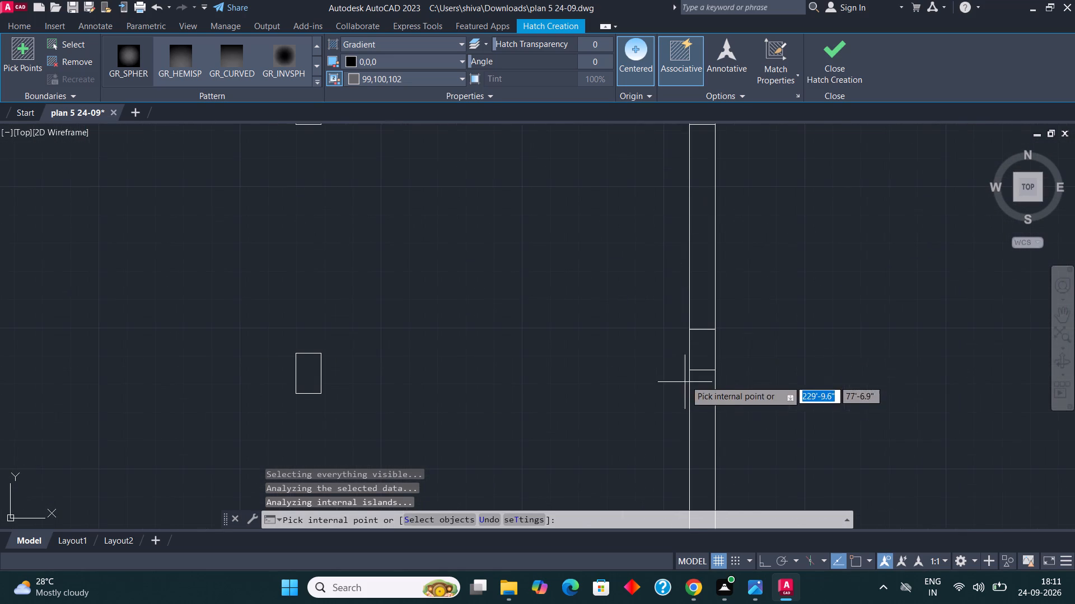
{"action": "left_click", "coordinate": [704, 356]}
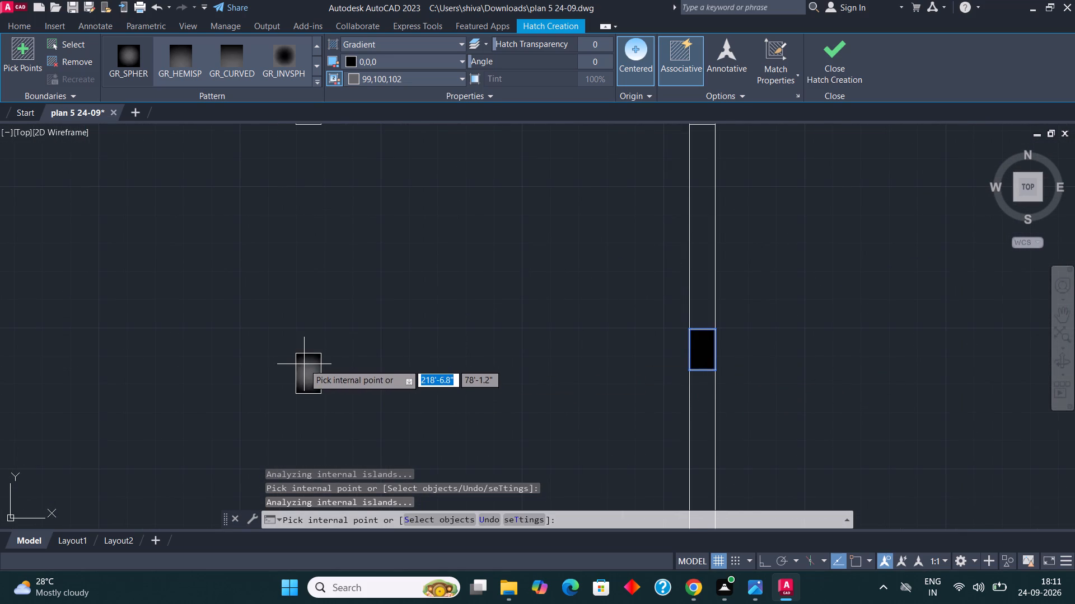
{"action": "left_click", "coordinate": [304, 364]}
{"action": "scroll", "coordinate": [504, 318], "scroll_direction": "down", "scroll_amount": 5}
{"action": "scroll", "coordinate": [392, 317], "scroll_direction": "up", "scroll_amount": 2}
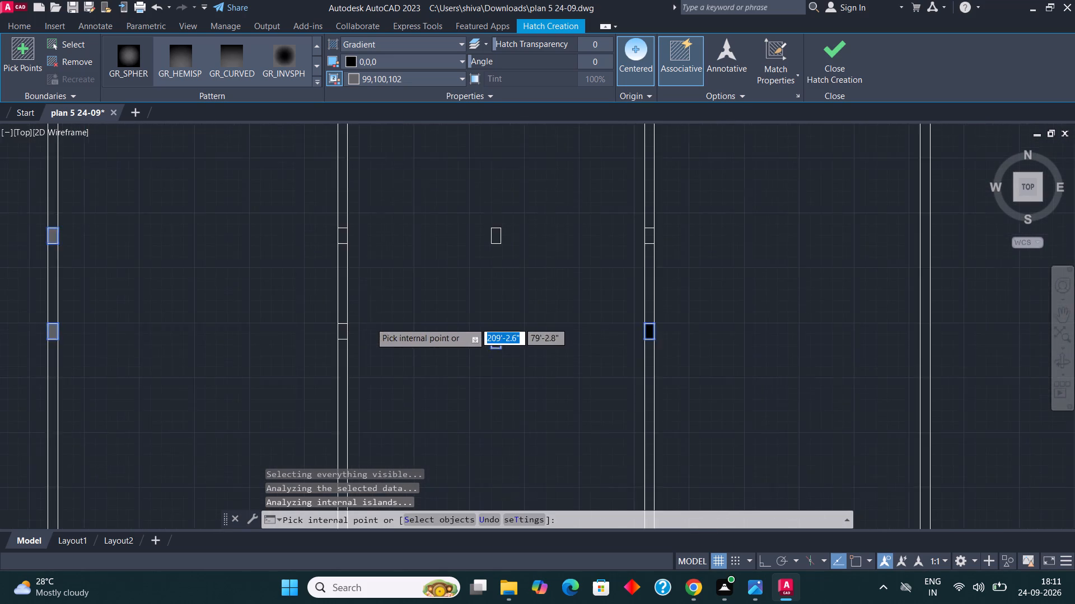
{"action": "scroll", "coordinate": [305, 343], "scroll_direction": "up", "scroll_amount": 2}
{"action": "left_click", "coordinate": [358, 327]}
Fill the upper middle row of columns in the second unlabelled outline: west wall, interior and east wall.
{"action": "scroll", "coordinate": [386, 329], "scroll_direction": "down", "scroll_amount": 3}
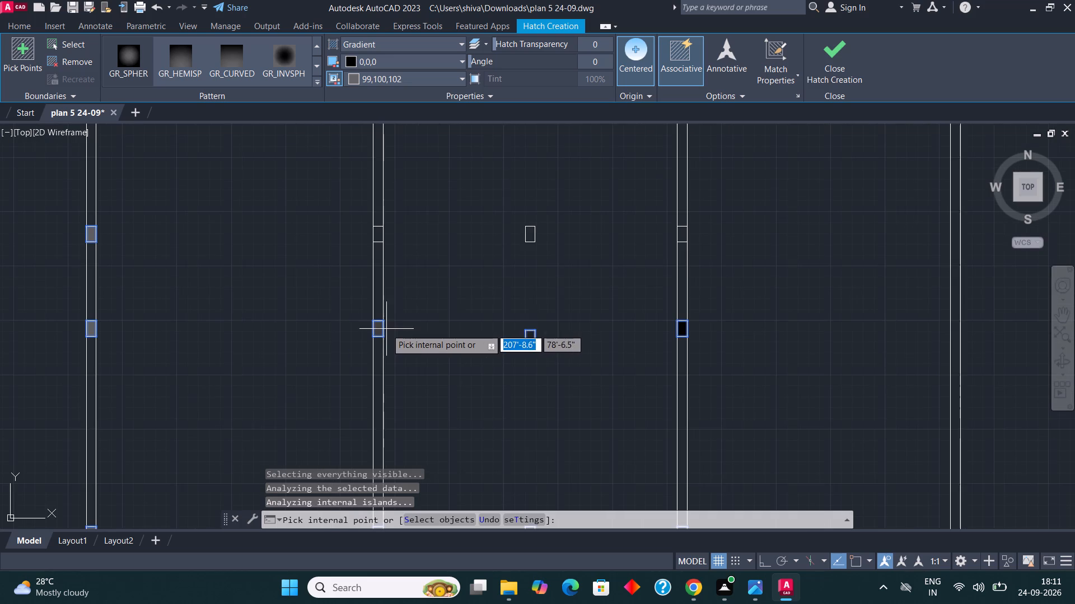
{"action": "scroll", "coordinate": [389, 267], "scroll_direction": "up", "scroll_amount": 2}
{"action": "left_click", "coordinate": [356, 193]}
{"action": "scroll", "coordinate": [342, 241], "scroll_direction": "down", "scroll_amount": 1}
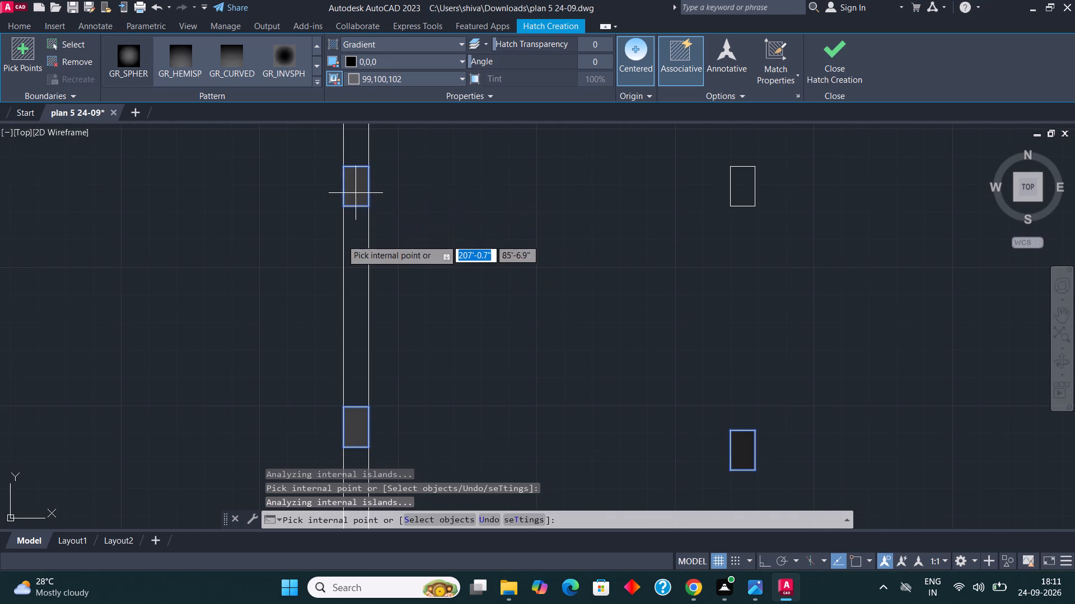
{"action": "scroll", "coordinate": [342, 242], "scroll_direction": "down", "scroll_amount": 1}
{"action": "scroll", "coordinate": [502, 225], "scroll_direction": "up", "scroll_amount": 2}
{"action": "left_click", "coordinate": [500, 223]}
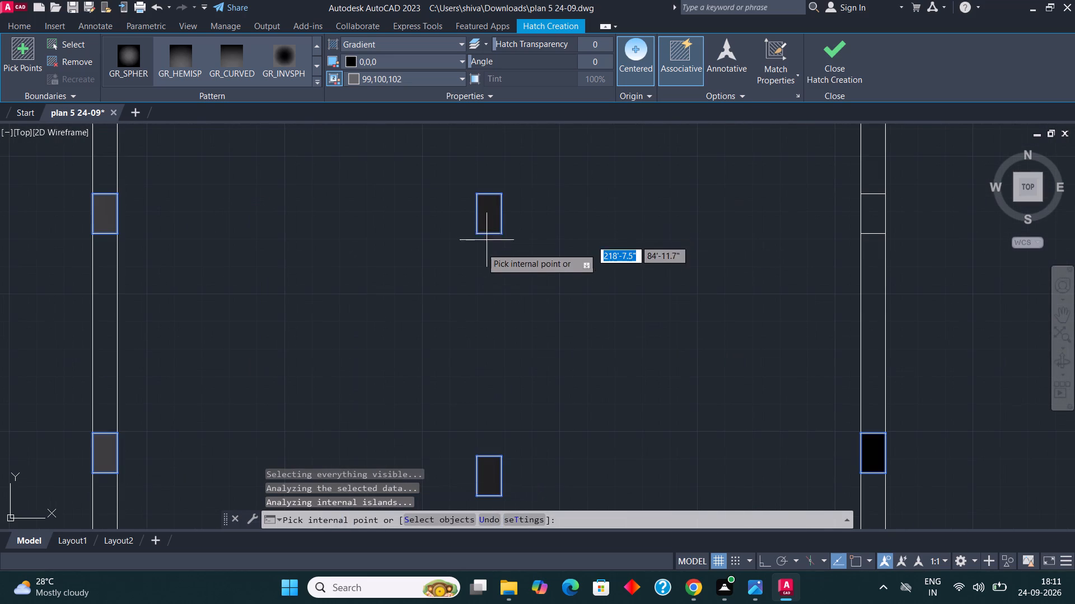
{"action": "scroll", "coordinate": [482, 251], "scroll_direction": "down", "scroll_amount": 3}
{"action": "scroll", "coordinate": [736, 237], "scroll_direction": "up", "scroll_amount": 2}
{"action": "left_click", "coordinate": [702, 219]}
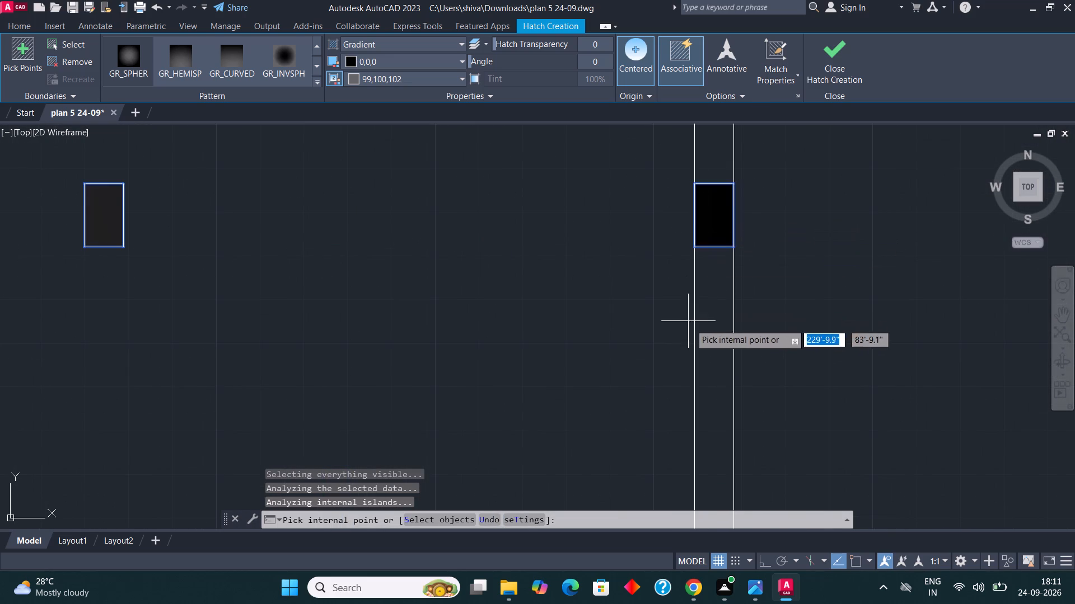
Fill the freestanding northeast column and northernmost west-wall column of the second unlabelled outline, and finish the hatch.
{"action": "scroll", "coordinate": [705, 356], "scroll_direction": "down", "scroll_amount": 5}
{"action": "scroll", "coordinate": [639, 162], "scroll_direction": "up", "scroll_amount": 1}
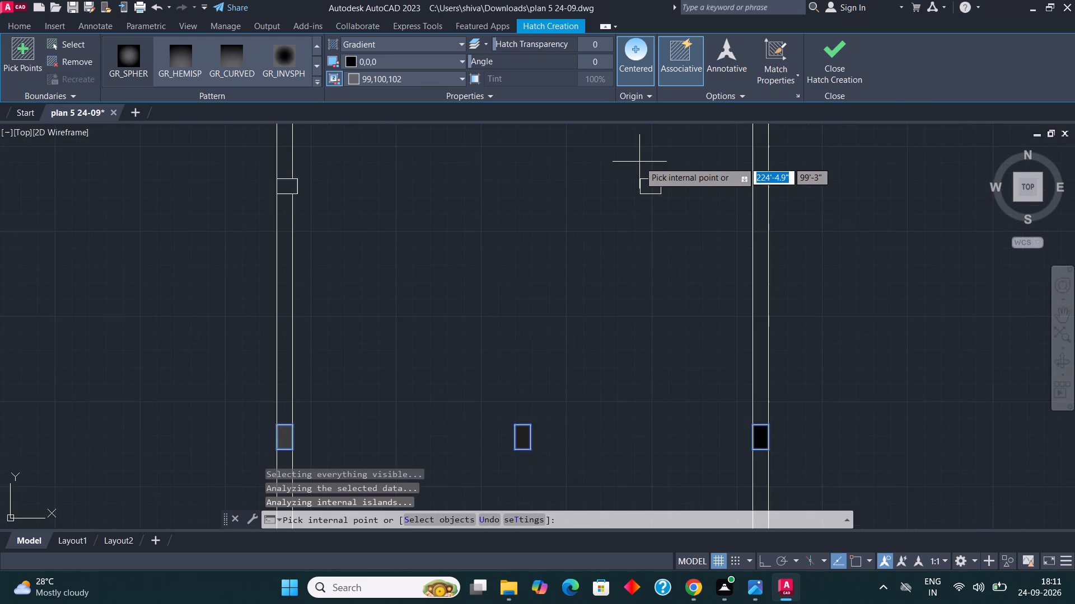
{"action": "scroll", "coordinate": [630, 165], "scroll_direction": "up", "scroll_amount": 2}
{"action": "left_click", "coordinate": [665, 216]}
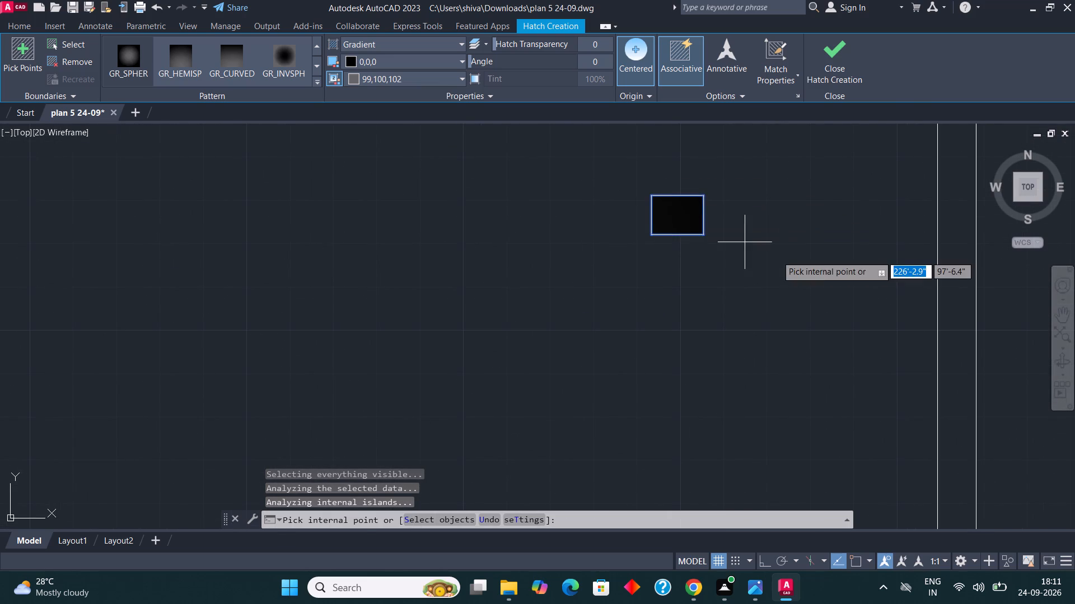
{"action": "scroll", "coordinate": [777, 256], "scroll_direction": "down", "scroll_amount": 2}
{"action": "scroll", "coordinate": [405, 243], "scroll_direction": "up", "scroll_amount": 1}
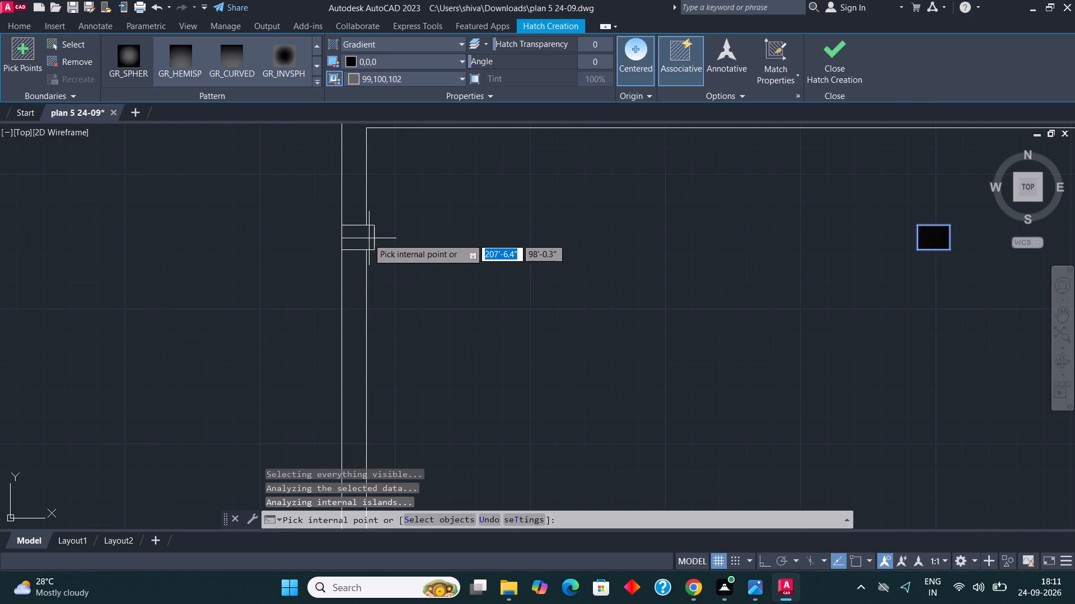
{"action": "left_click", "coordinate": [363, 238]}
{"action": "scroll", "coordinate": [497, 195], "scroll_direction": "down", "scroll_amount": 4}
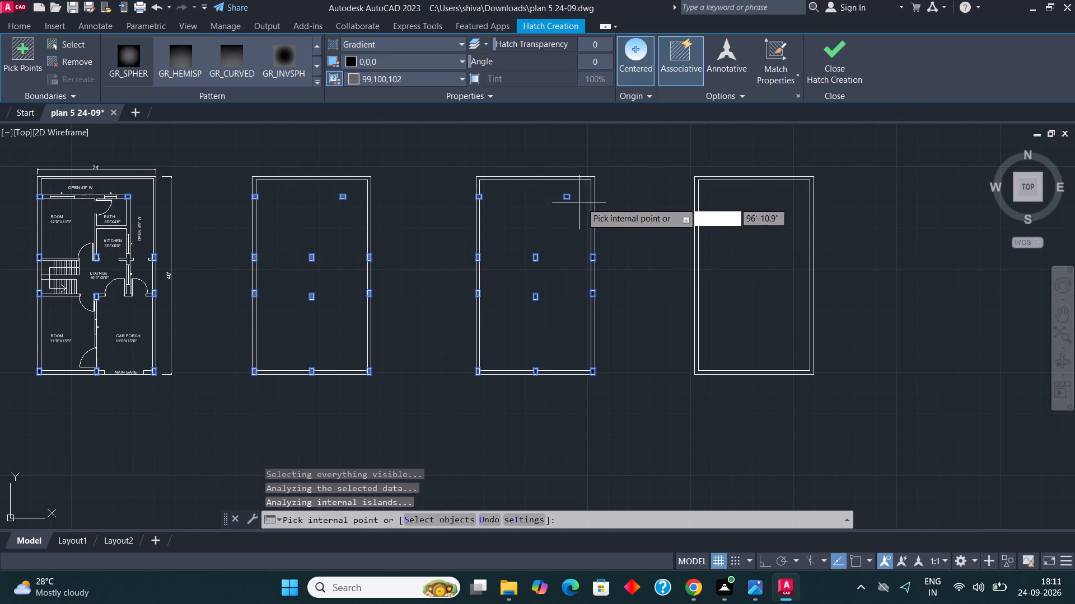
{"action": "left_click", "coordinate": [845, 65]}
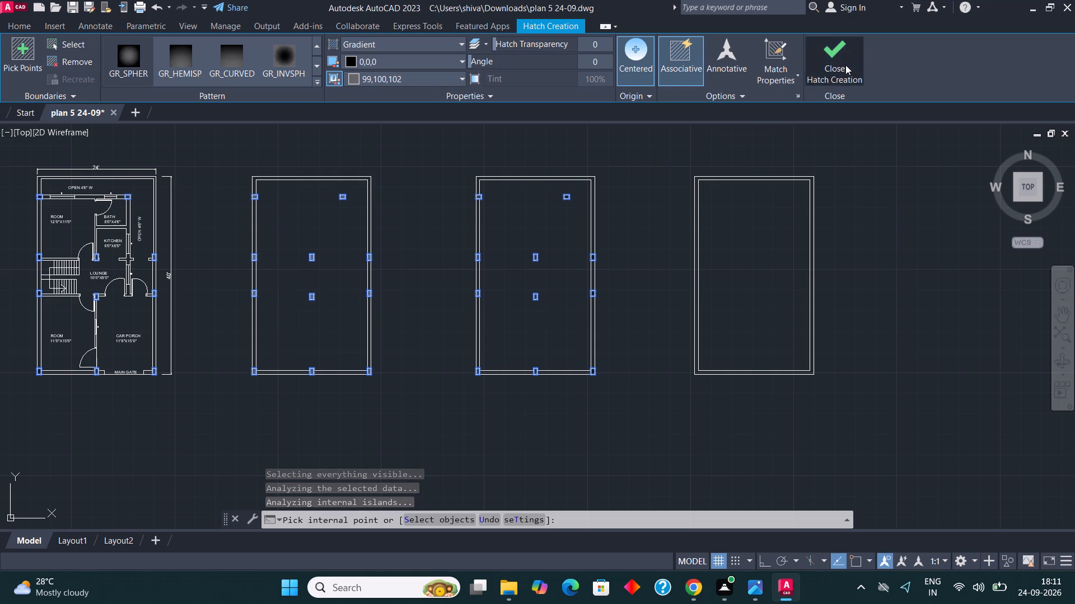
Select the shared column hatch and look through the available hatch patterns, previewing them on the columns.
{"action": "scroll", "coordinate": [527, 198], "scroll_direction": "up", "scroll_amount": 2}
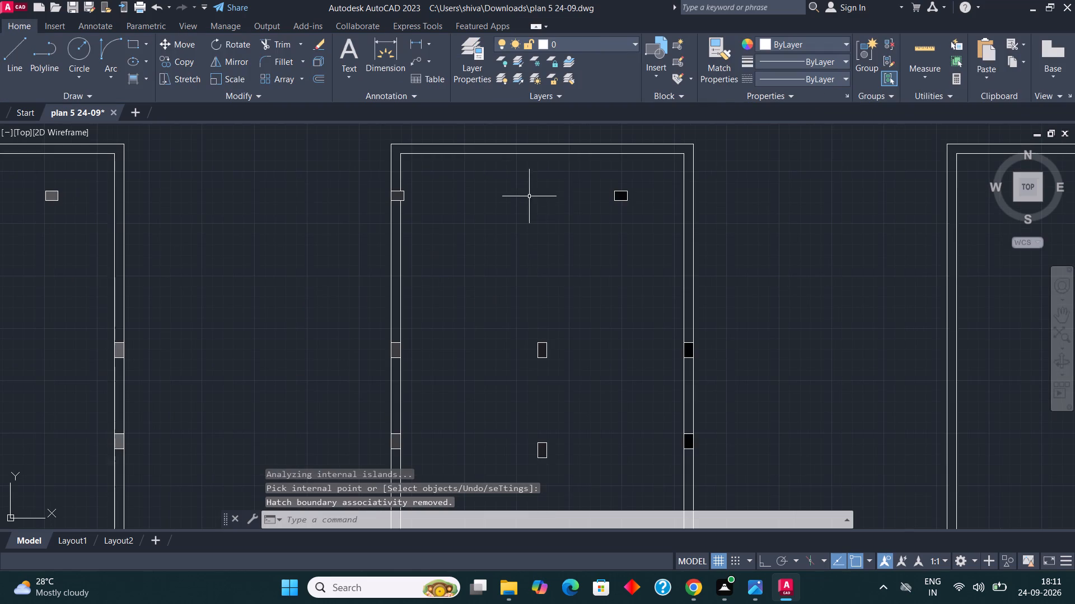
{"action": "scroll", "coordinate": [689, 177], "scroll_direction": "down", "scroll_amount": 2}
{"action": "scroll", "coordinate": [603, 290], "scroll_direction": "up", "scroll_amount": 2}
{"action": "scroll", "coordinate": [573, 352], "scroll_direction": "down", "scroll_amount": 1}
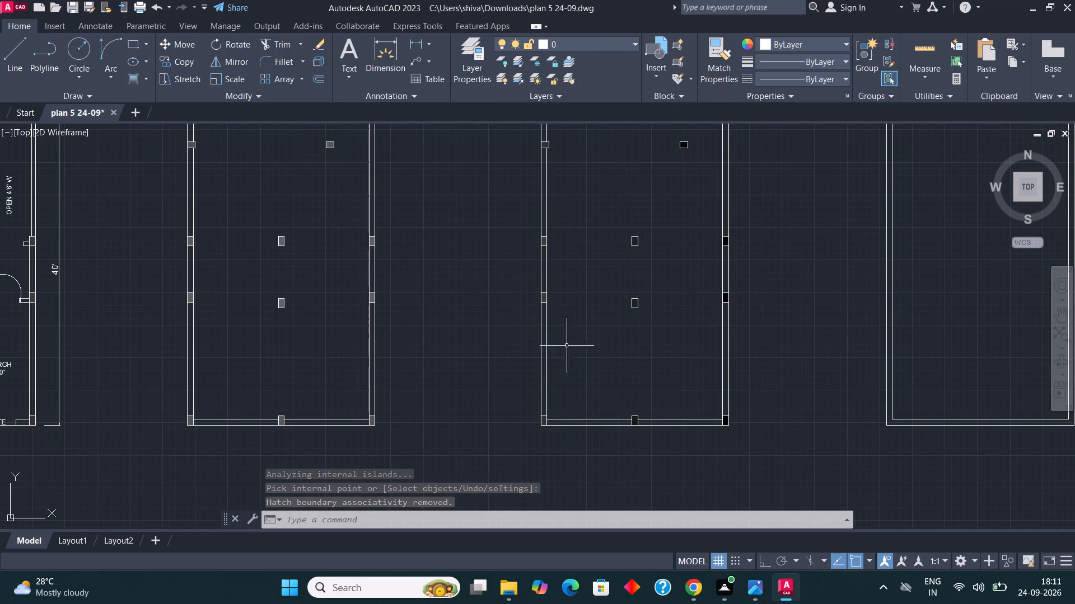
{"action": "scroll", "coordinate": [386, 257], "scroll_direction": "up", "scroll_amount": 1}
{"action": "left_click", "coordinate": [364, 234]}
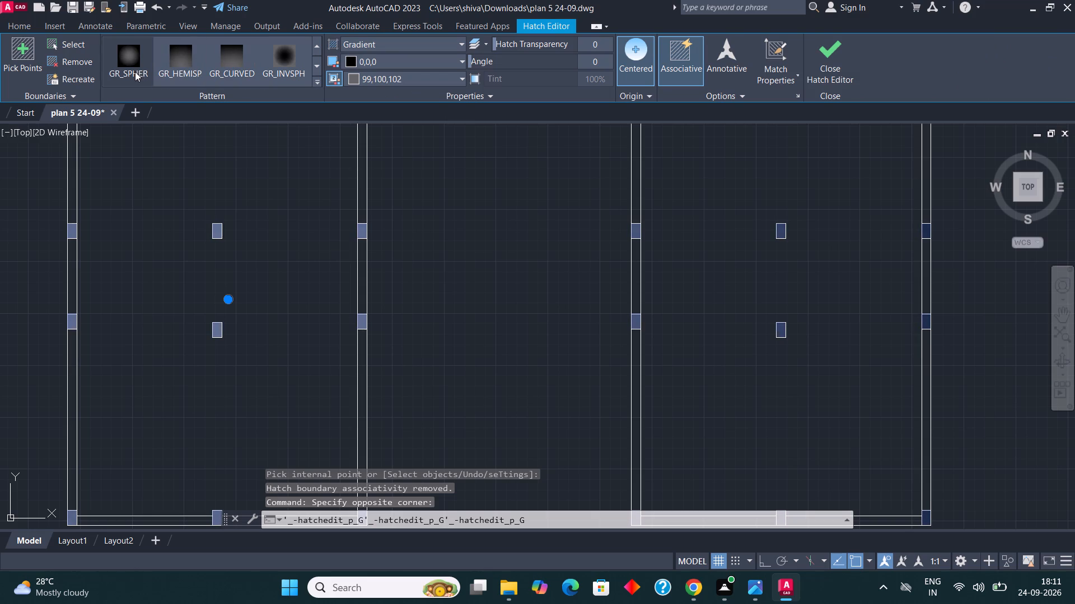
{"action": "left_click", "coordinate": [317, 83]}
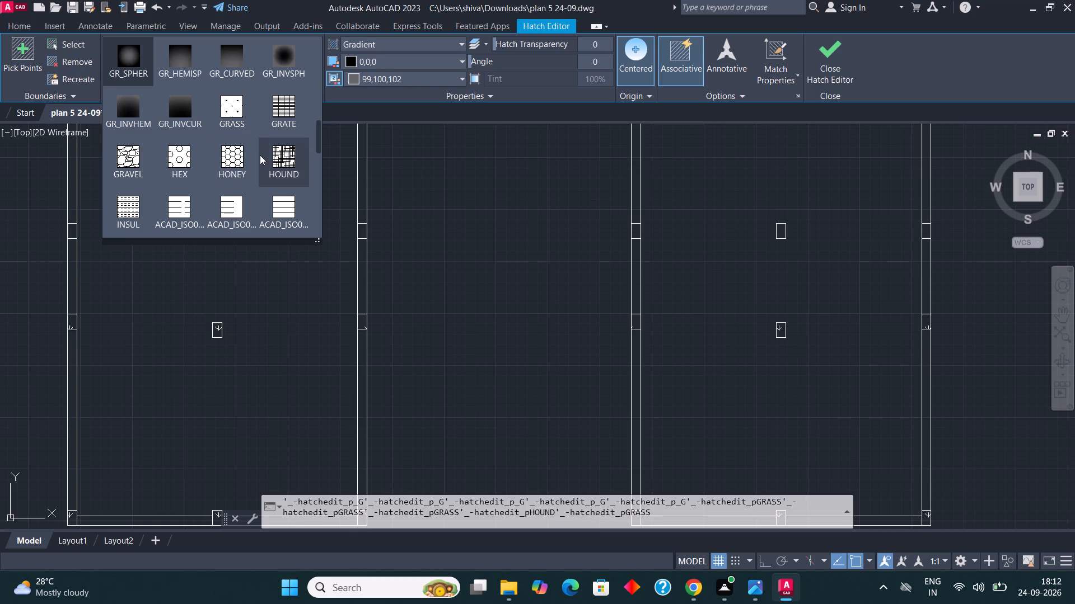
{"action": "scroll", "coordinate": [261, 158], "scroll_direction": "down", "scroll_amount": 2}
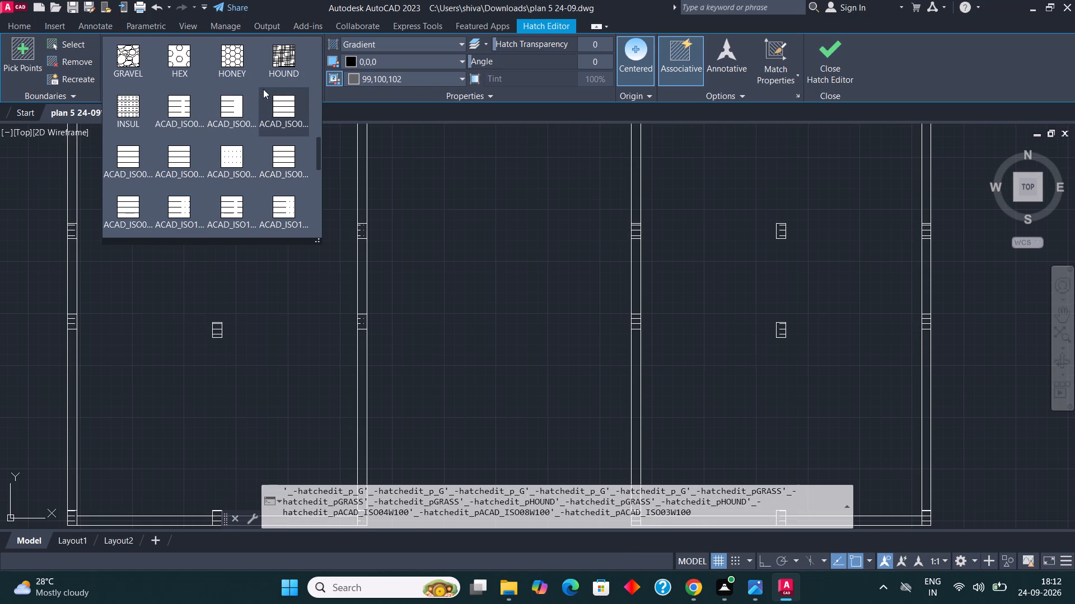
{"action": "scroll", "coordinate": [263, 131], "scroll_direction": "down", "scroll_amount": 1}
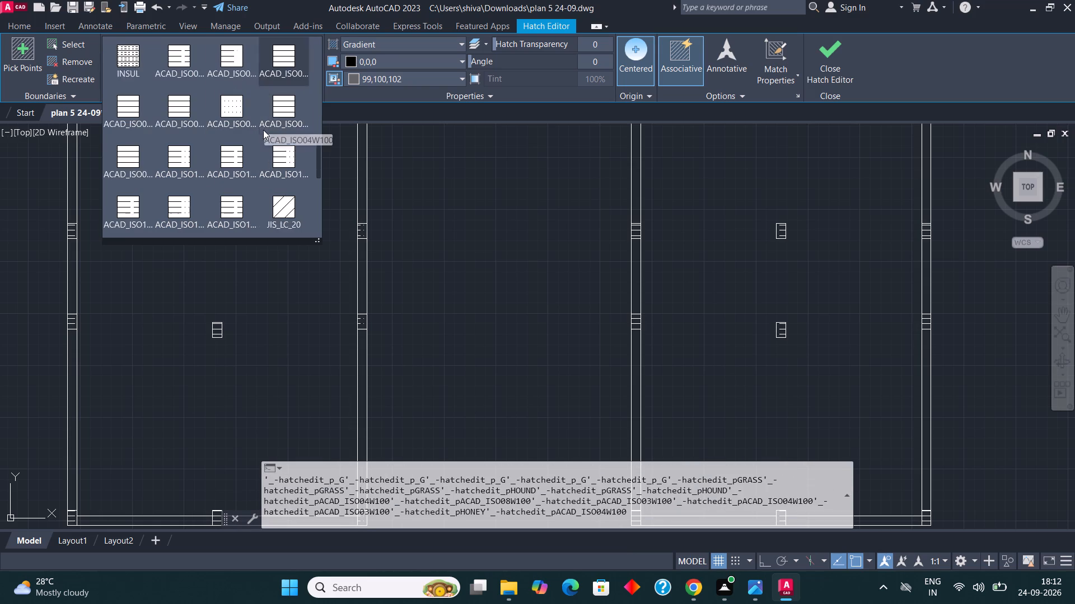
{"action": "scroll", "coordinate": [263, 130], "scroll_direction": "down", "scroll_amount": 1}
{"action": "scroll", "coordinate": [281, 193], "scroll_direction": "down", "scroll_amount": 2}
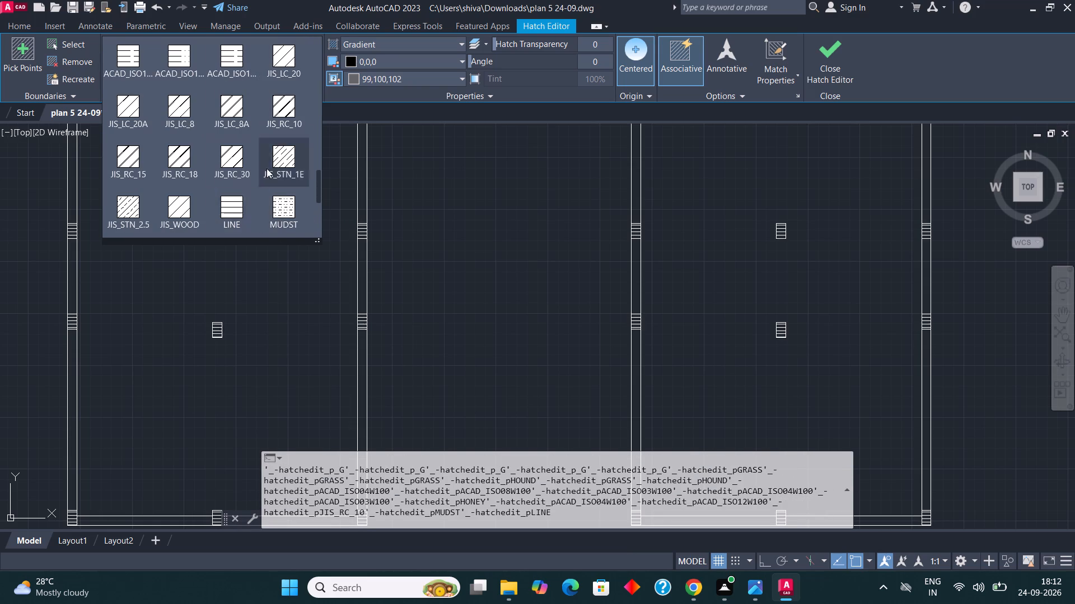
{"action": "scroll", "coordinate": [267, 168], "scroll_direction": "down", "scroll_amount": 3}
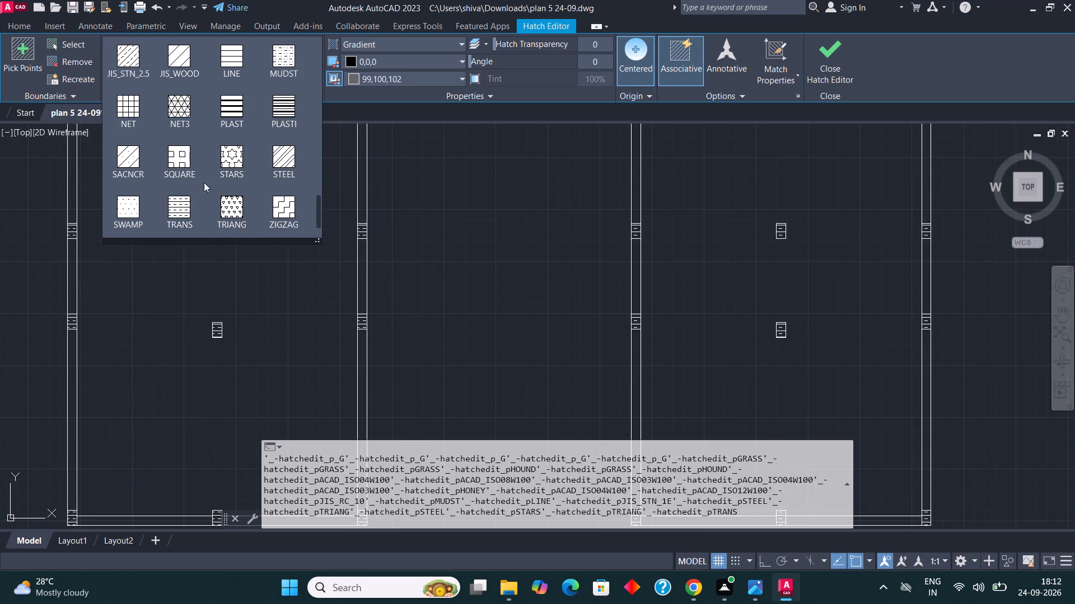
{"action": "scroll", "coordinate": [224, 150], "scroll_direction": "down", "scroll_amount": 3}
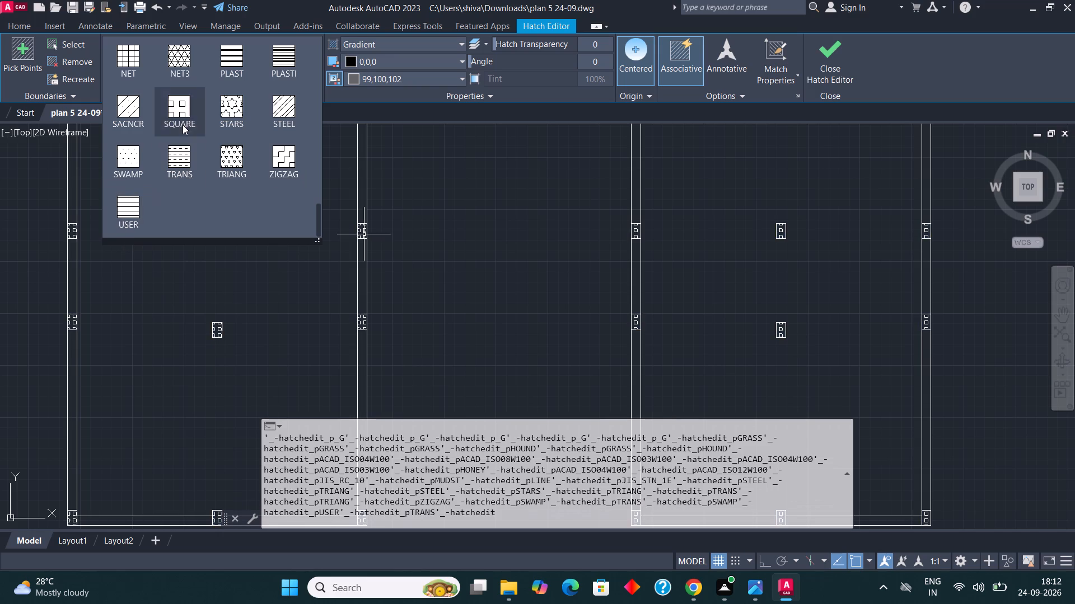
{"action": "scroll", "coordinate": [183, 125], "scroll_direction": "up", "scroll_amount": 1}
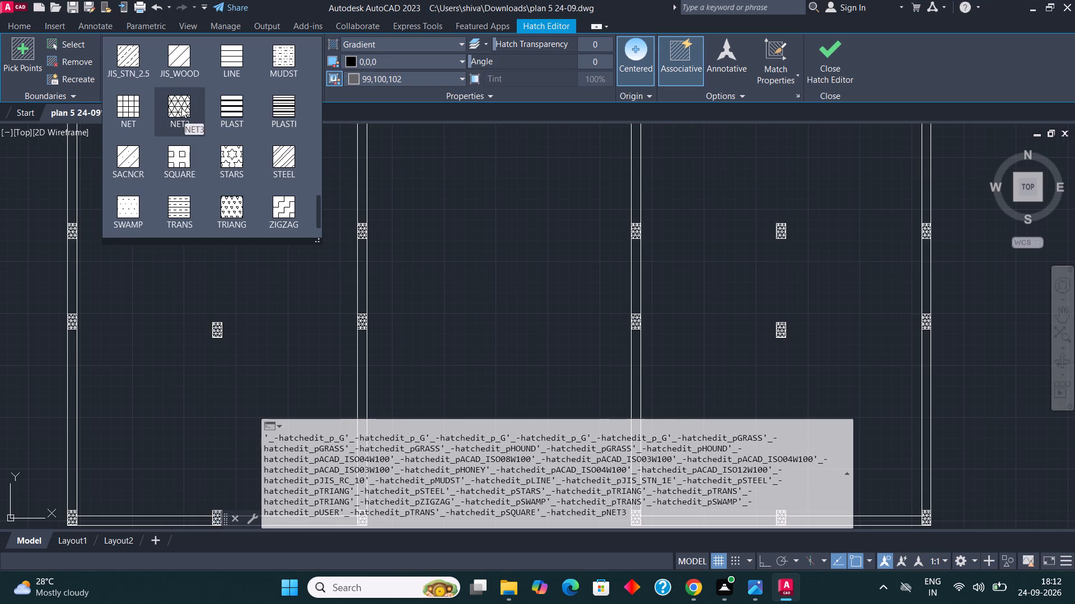
{"action": "scroll", "coordinate": [255, 112], "scroll_direction": "up", "scroll_amount": 1}
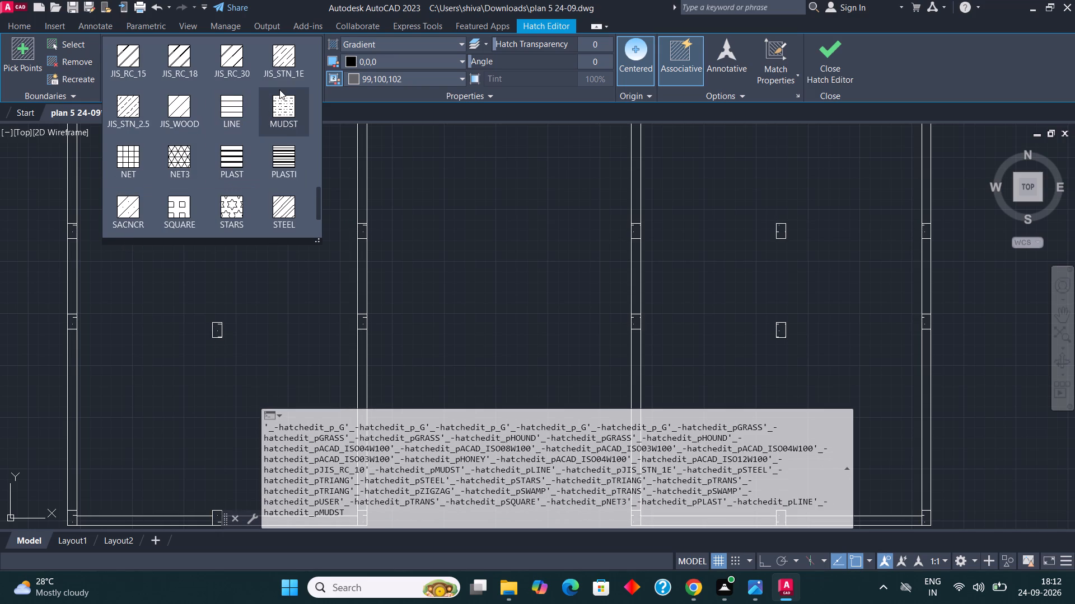
{"action": "scroll", "coordinate": [279, 89], "scroll_direction": "up", "scroll_amount": 3}
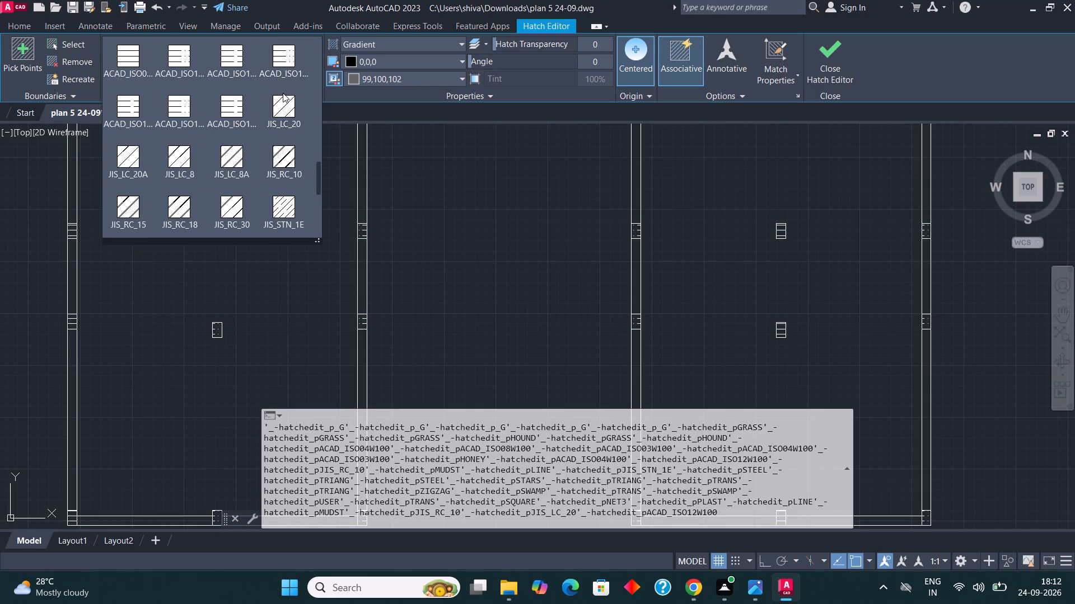
{"action": "scroll", "coordinate": [283, 93], "scroll_direction": "up", "scroll_amount": 4}
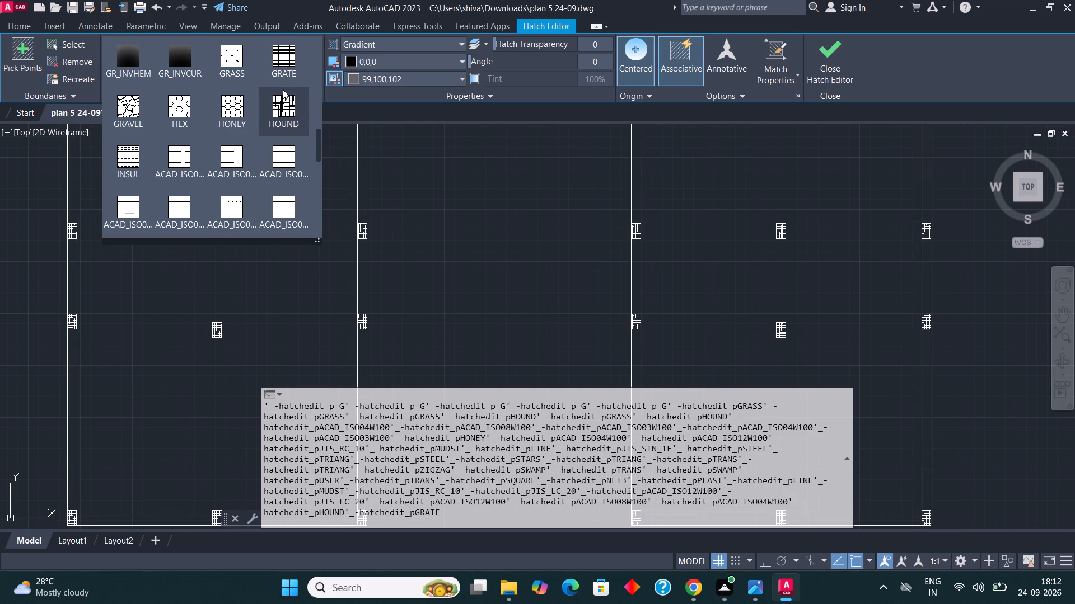
{"action": "scroll", "coordinate": [221, 127], "scroll_direction": "up", "scroll_amount": 5}
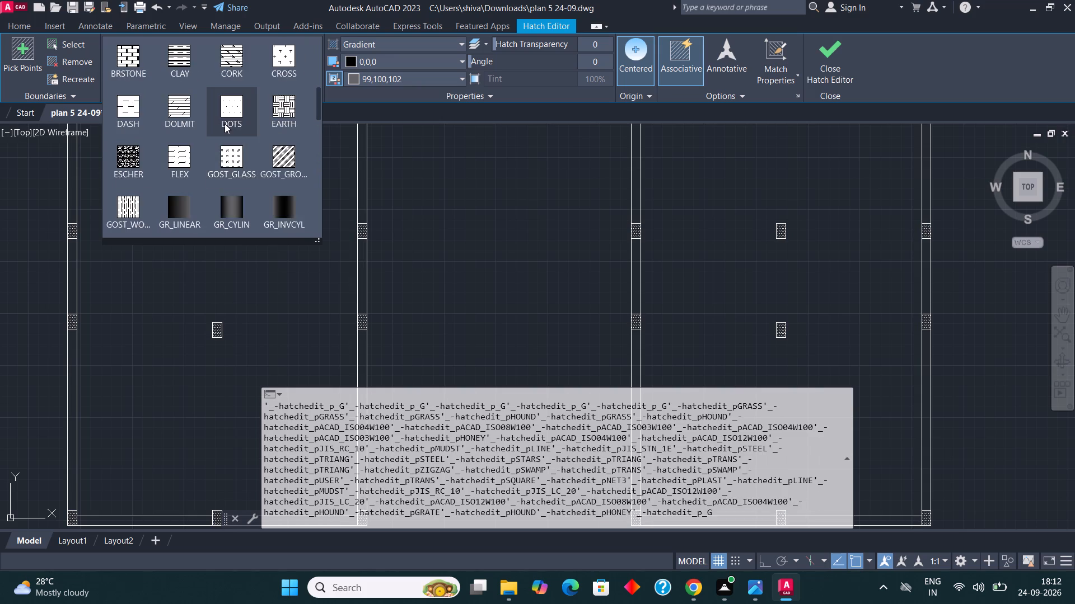
{"action": "scroll", "coordinate": [225, 124], "scroll_direction": "up", "scroll_amount": 8}
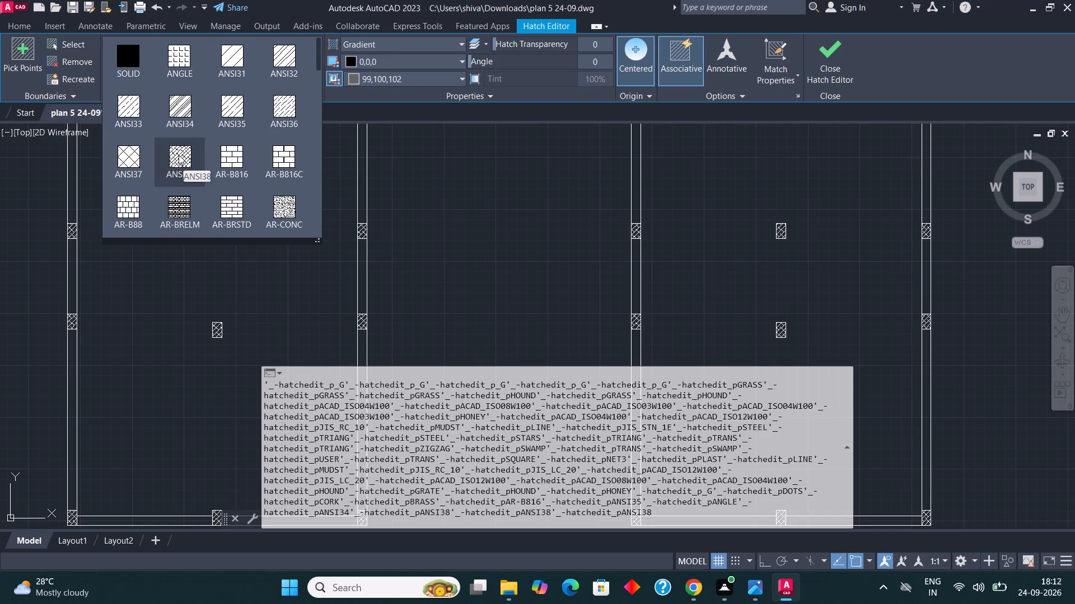
{"action": "scroll", "coordinate": [211, 136], "scroll_direction": "up", "scroll_amount": 6}
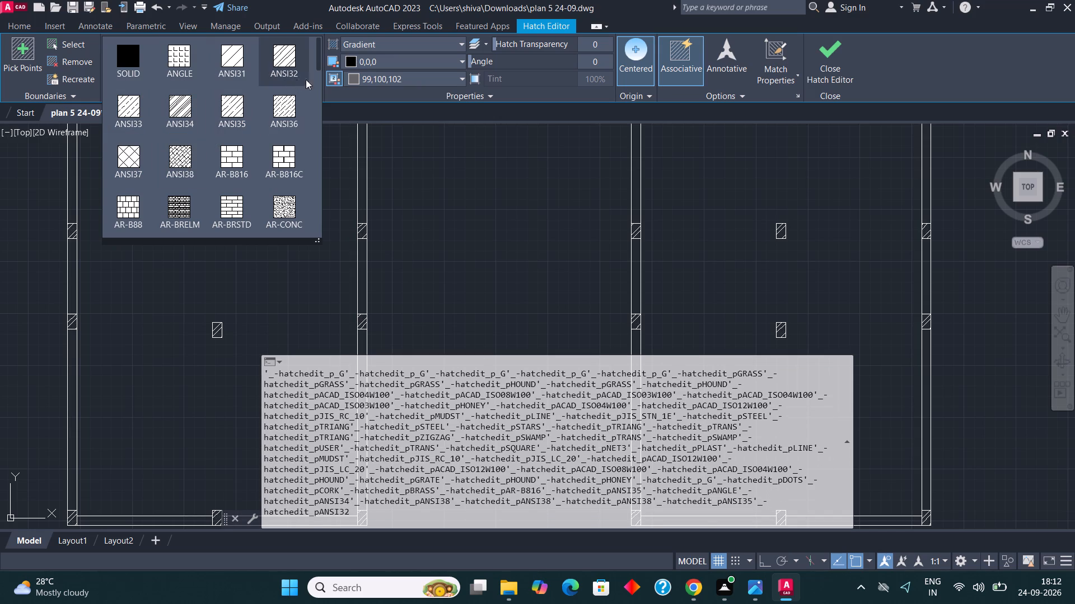
{"action": "left_click", "coordinate": [330, 140]}
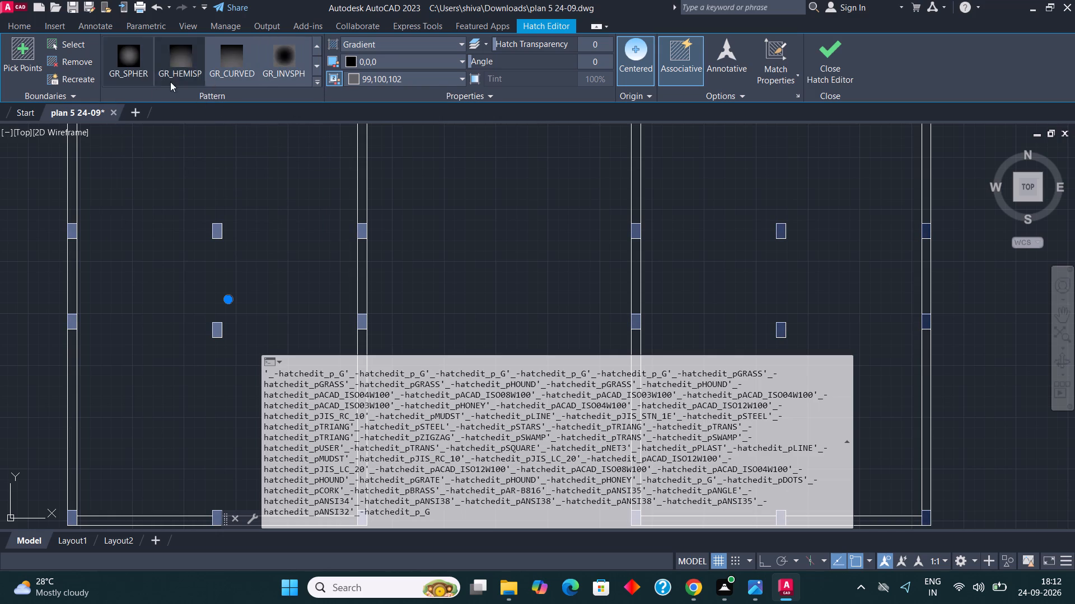
Change the column hatch from gradient to the AR-CONC pattern and set its scale to 0.02.
{"action": "left_click", "coordinate": [317, 82]}
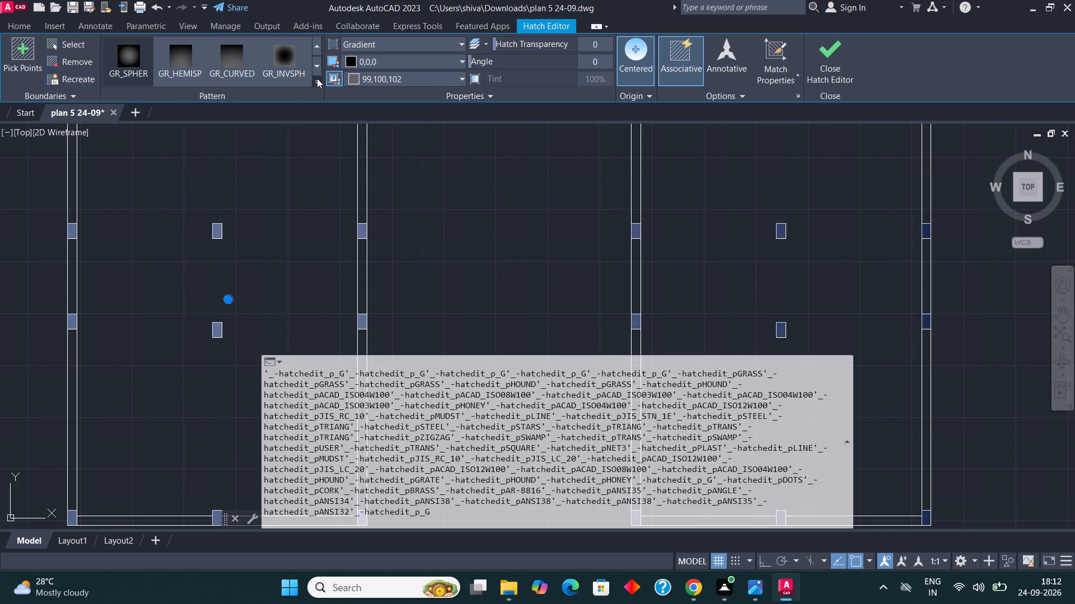
{"action": "scroll", "coordinate": [309, 96], "scroll_direction": "up", "scroll_amount": 2}
{"action": "scroll", "coordinate": [309, 96], "scroll_direction": "down", "scroll_amount": 5}
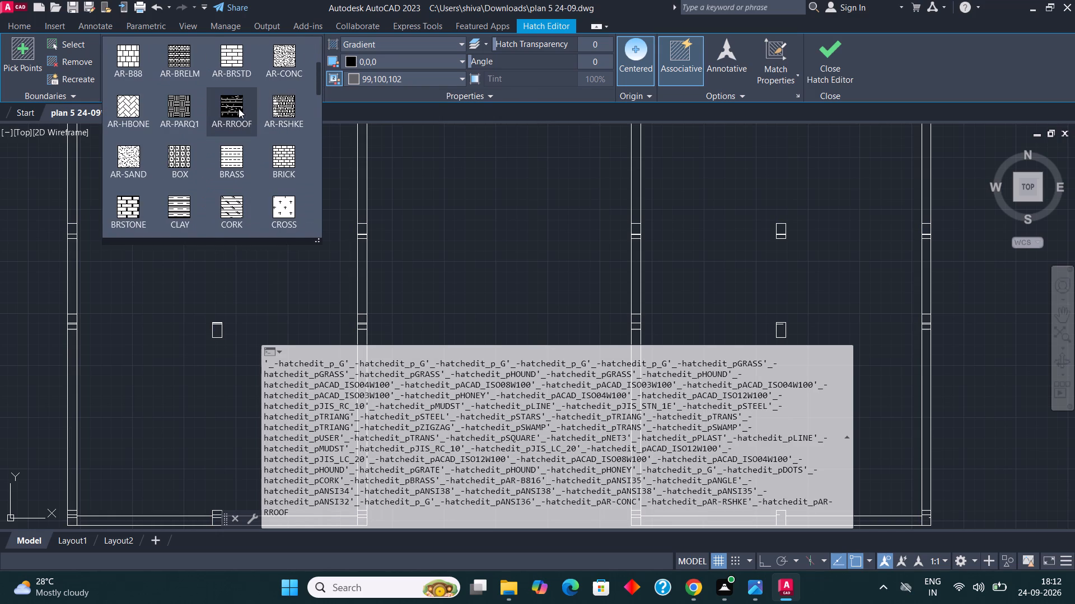
{"action": "left_click", "coordinate": [288, 55]}
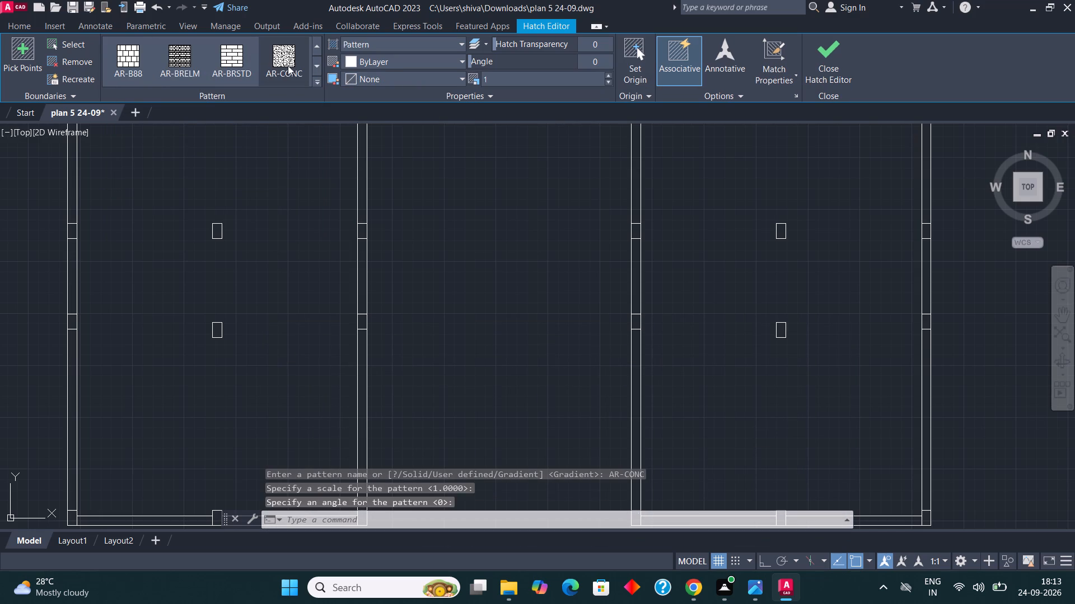
{"action": "left_click", "coordinate": [493, 77]}
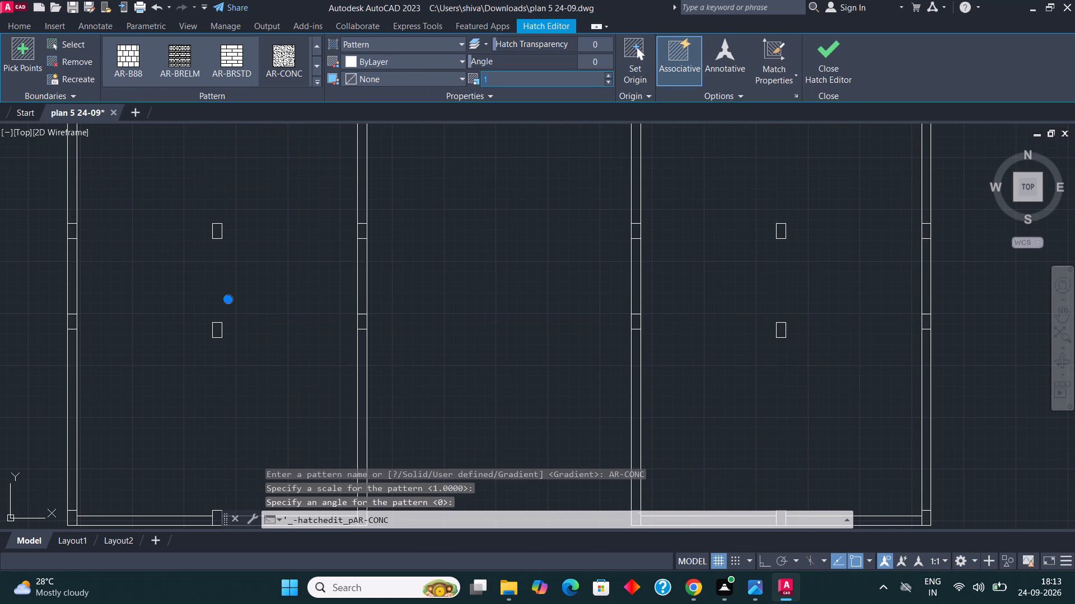
{"action": "key", "text": "BackSpace"}
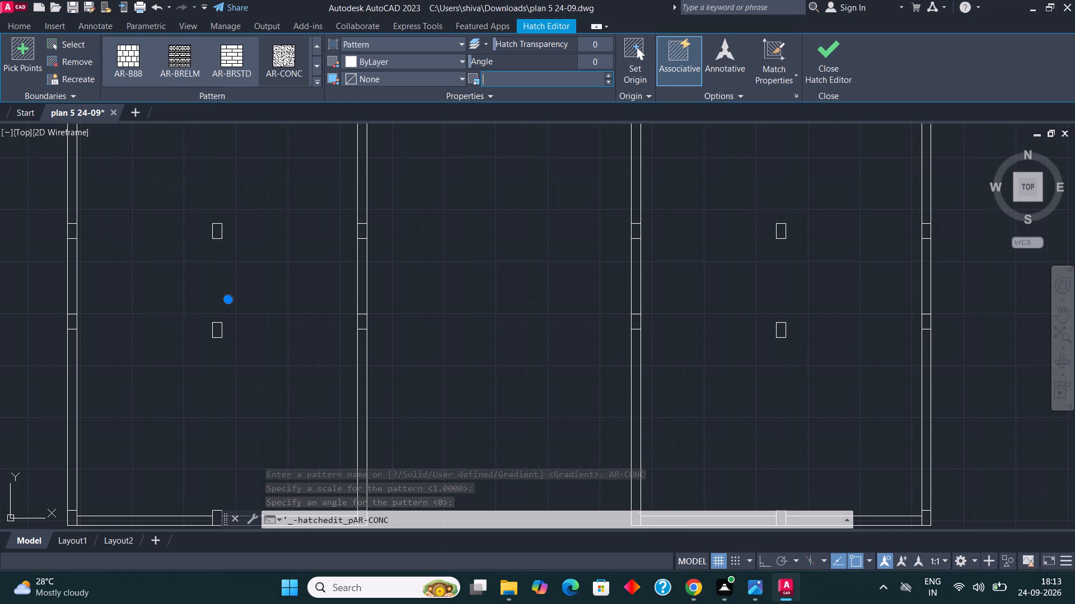
{"action": "type", "text": "0.02"}
{"action": "key", "text": "Return"}
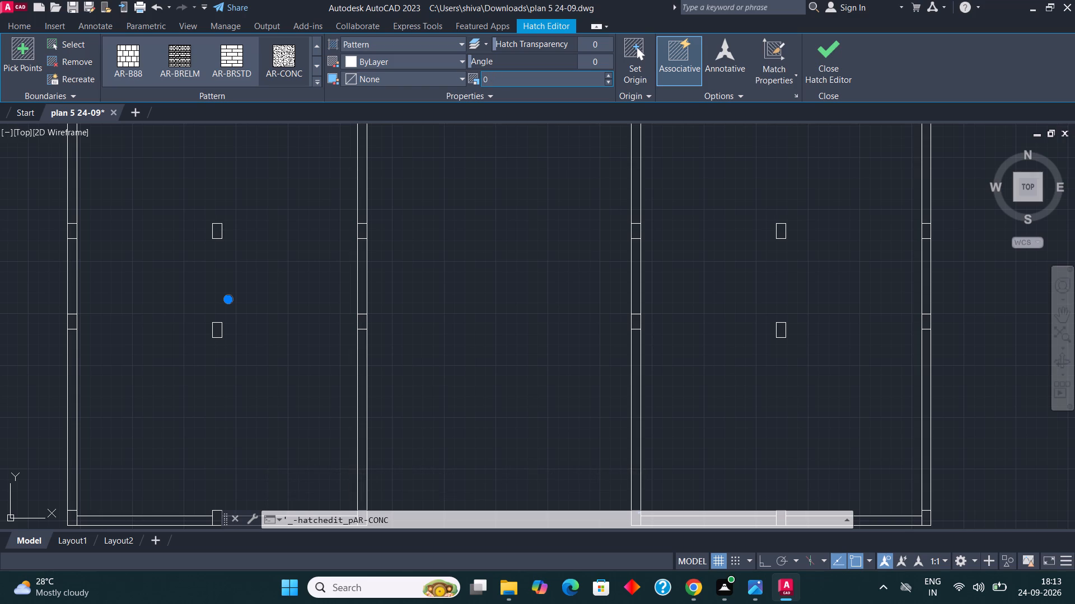
Replace the column hatch pattern with BRASS and deselect the hatch.
{"action": "scroll", "coordinate": [521, 244], "scroll_direction": "up", "scroll_amount": 2}
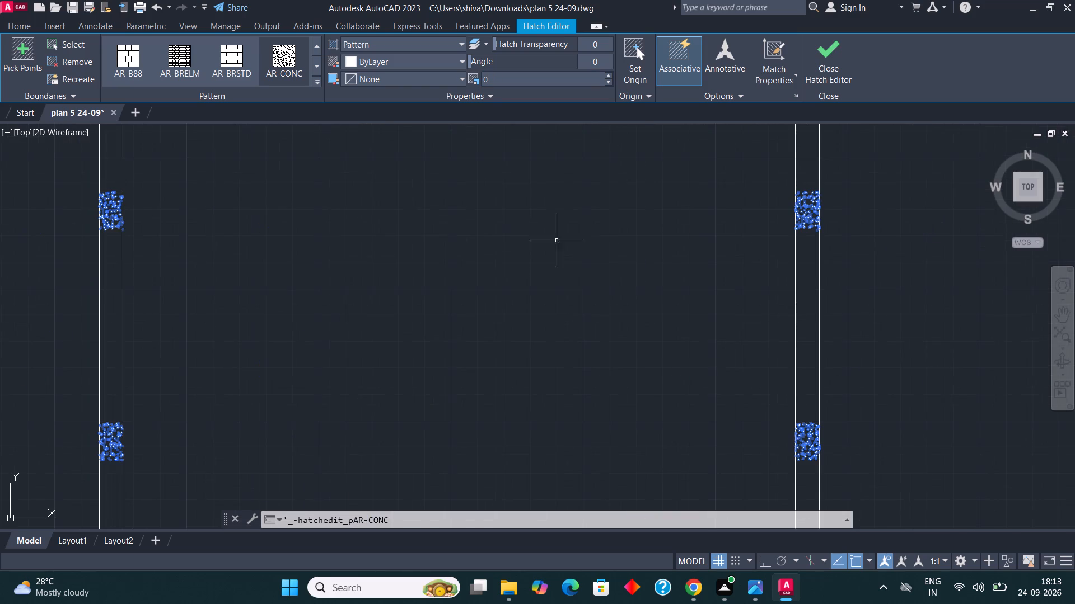
{"action": "scroll", "coordinate": [864, 213], "scroll_direction": "up", "scroll_amount": 1}
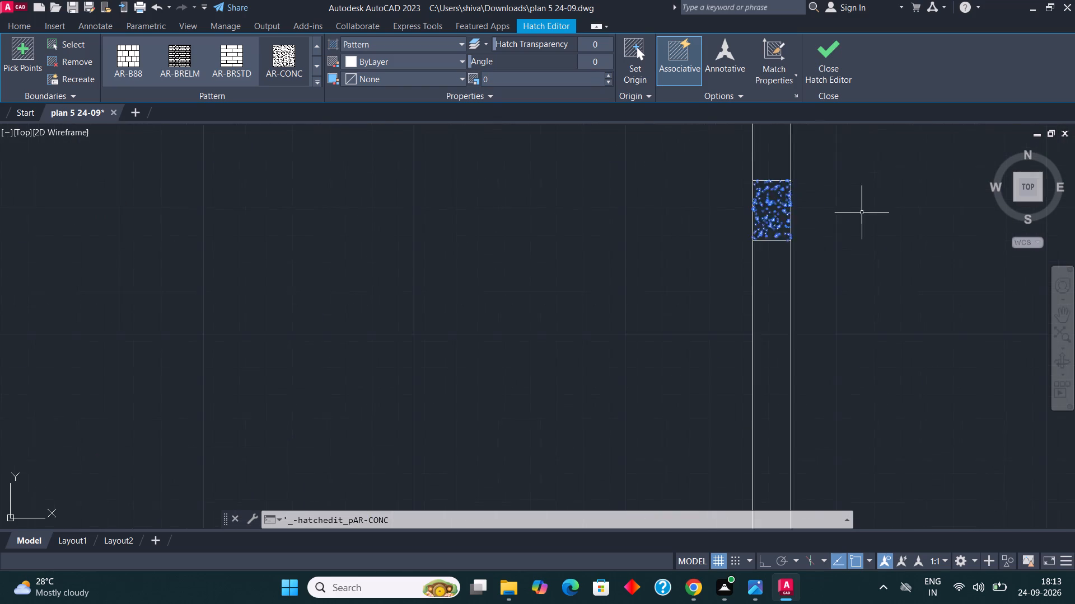
{"action": "scroll", "coordinate": [859, 213], "scroll_direction": "up", "scroll_amount": 1}
{"action": "scroll", "coordinate": [765, 197], "scroll_direction": "up", "scroll_amount": 3}
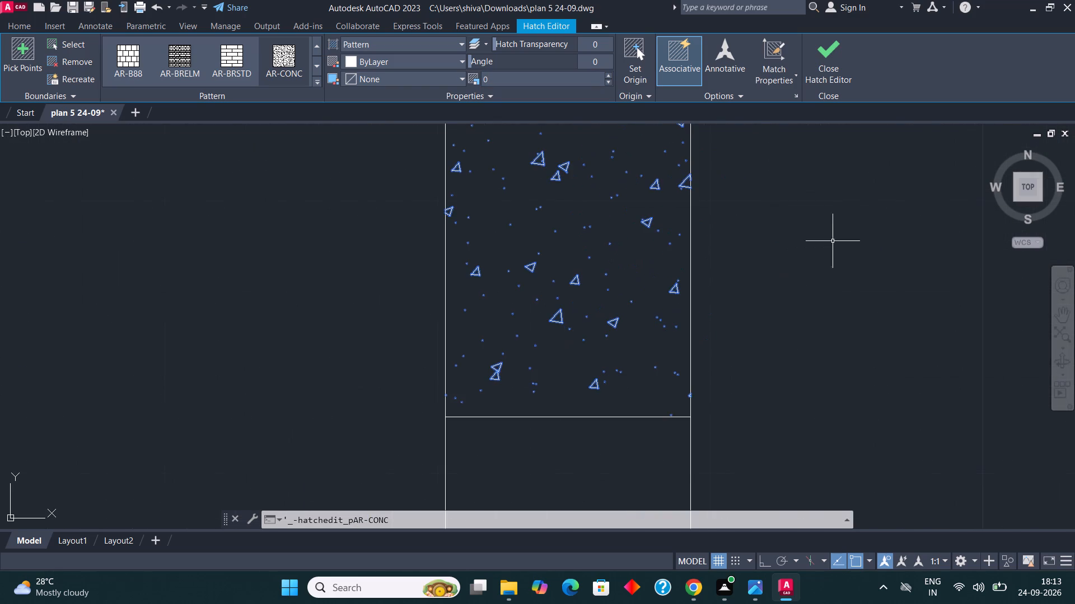
{"action": "scroll", "coordinate": [834, 240], "scroll_direction": "down", "scroll_amount": 3}
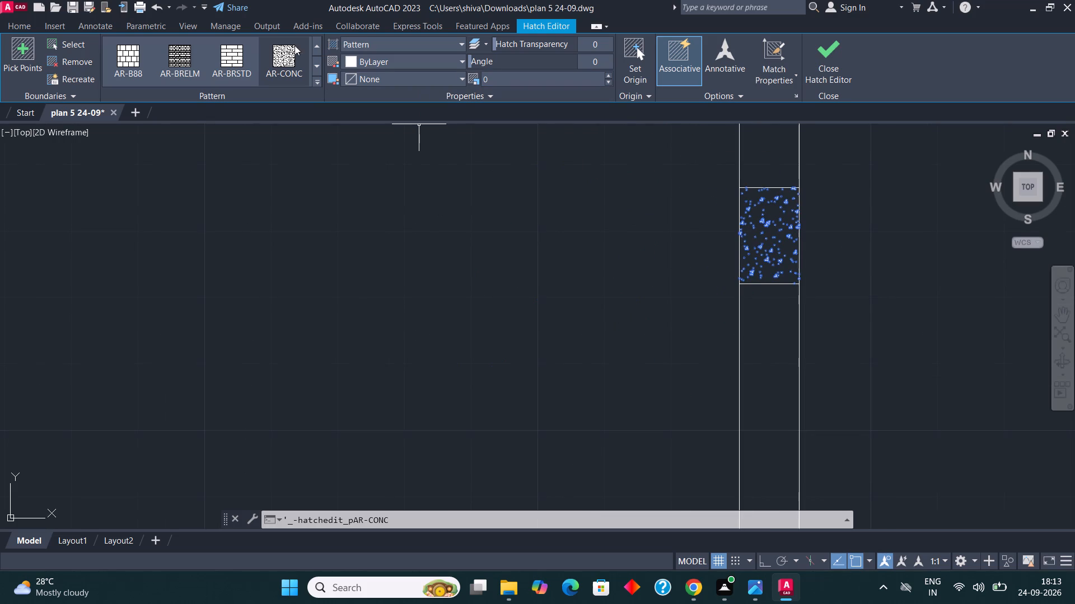
{"action": "left_click", "coordinate": [315, 80]}
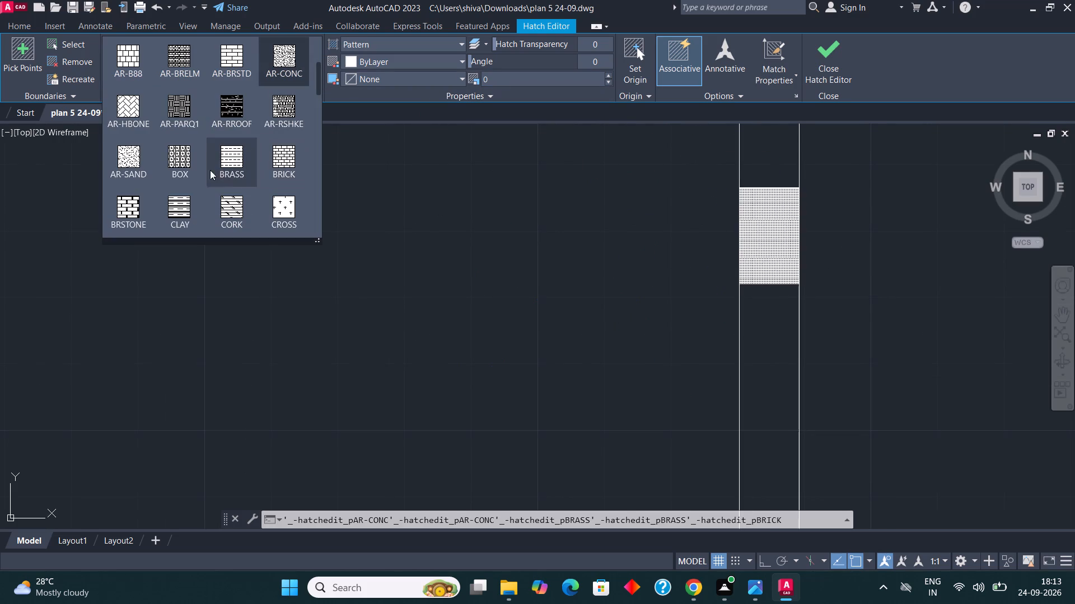
{"action": "left_click", "coordinate": [231, 161]}
{"action": "scroll", "coordinate": [534, 199], "scroll_direction": "down", "scroll_amount": 3}
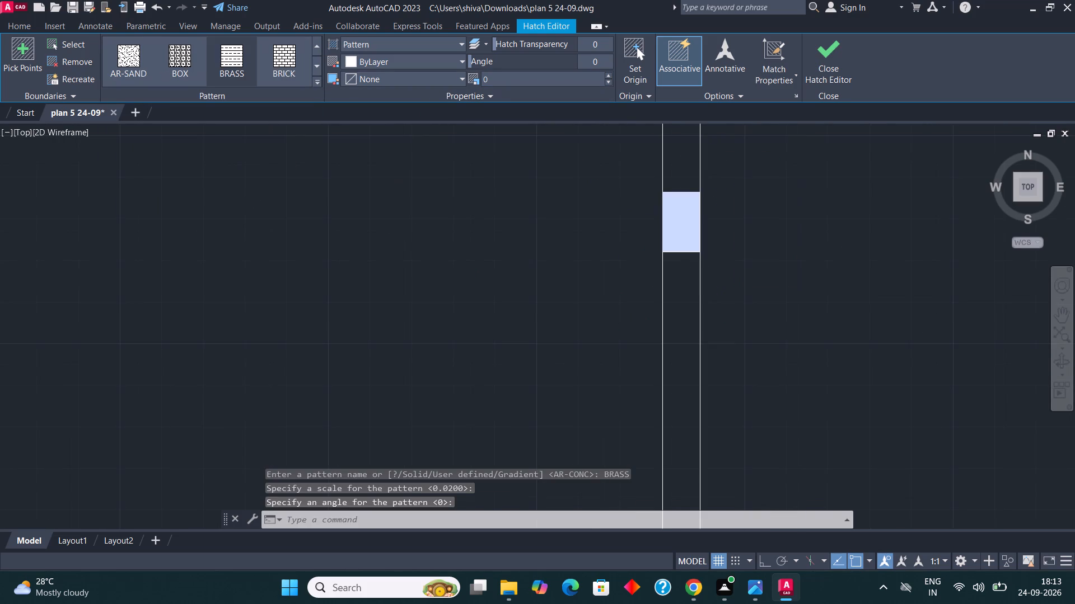
{"action": "scroll", "coordinate": [542, 207], "scroll_direction": "down", "scroll_amount": 1}
{"action": "scroll", "coordinate": [657, 251], "scroll_direction": "down", "scroll_amount": 3}
{"action": "key", "text": "Escape"}
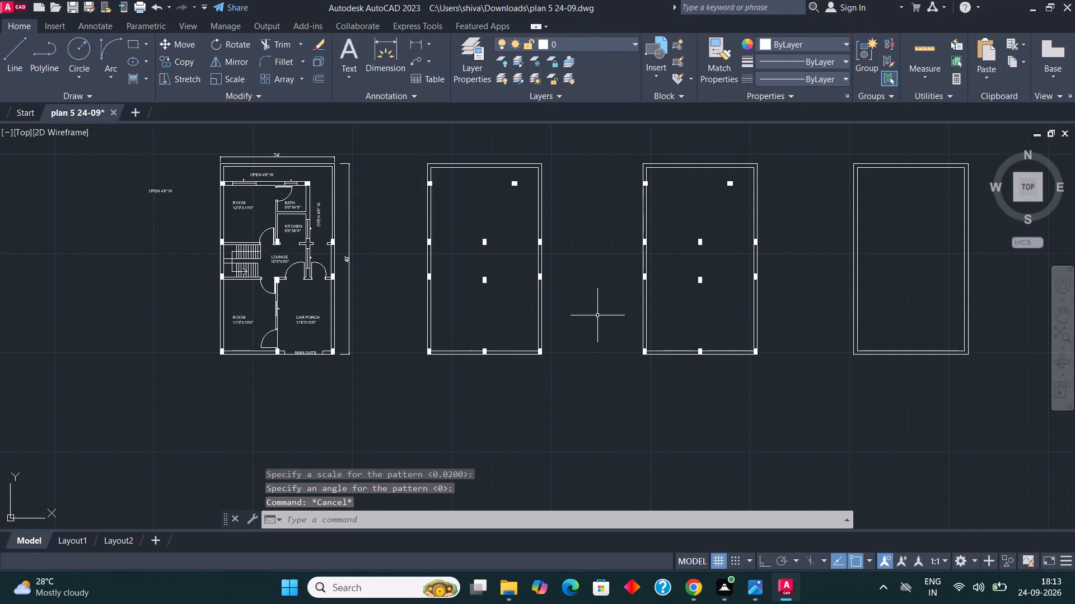
Dimension the full north side of the first unlabelled outline, placing the 24' dimension just above the wall.
{"action": "scroll", "coordinate": [507, 225], "scroll_direction": "up", "scroll_amount": 1}
{"action": "scroll", "coordinate": [627, 232], "scroll_direction": "up", "scroll_amount": 1}
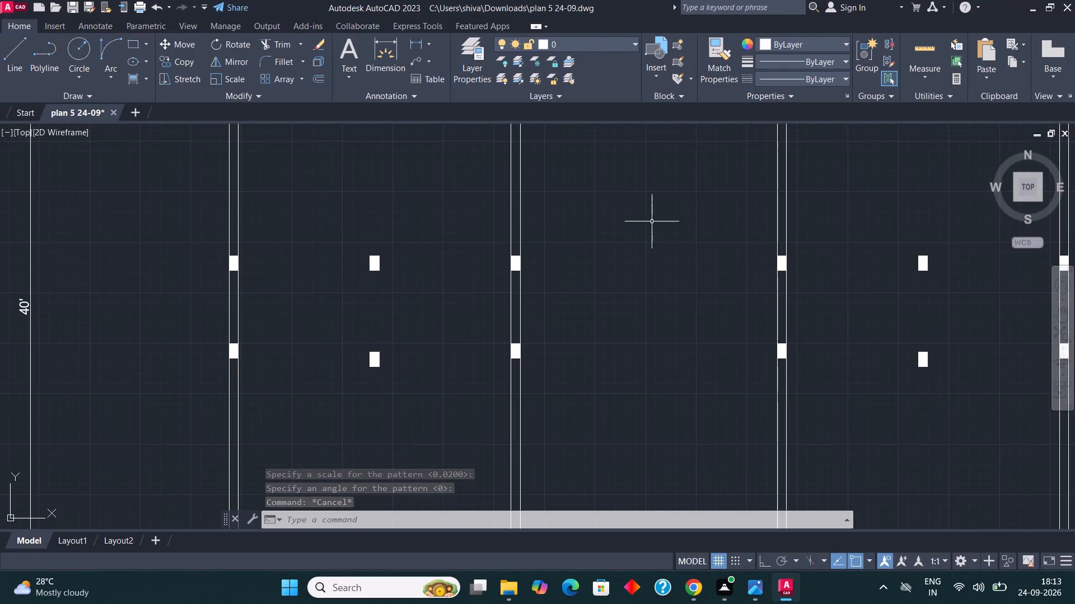
{"action": "scroll", "coordinate": [652, 221], "scroll_direction": "down", "scroll_amount": 2}
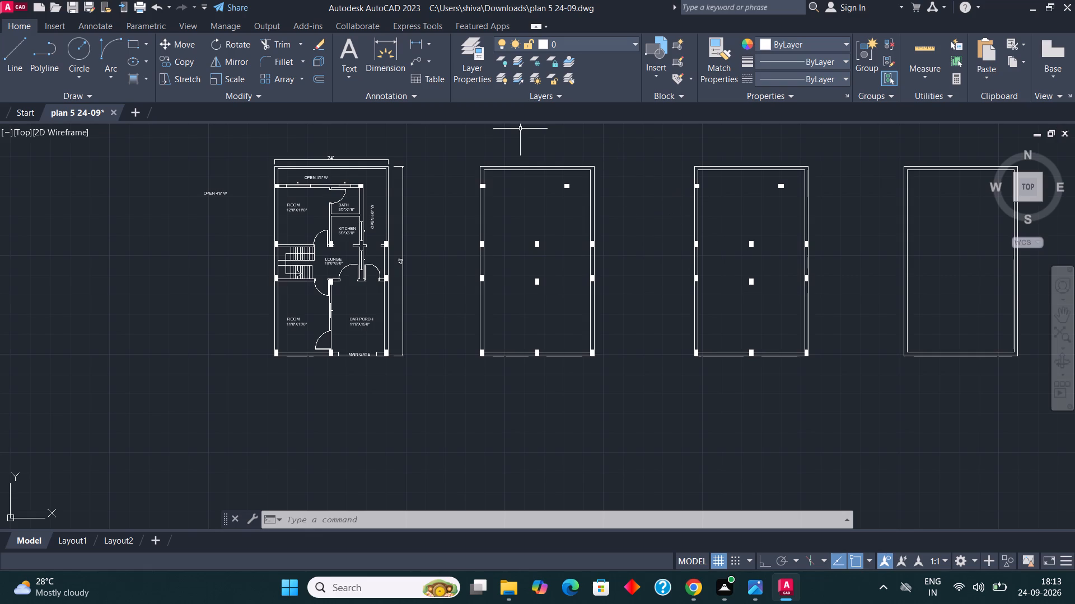
{"action": "scroll", "coordinate": [501, 154], "scroll_direction": "up", "scroll_amount": 2}
{"action": "scroll", "coordinate": [475, 169], "scroll_direction": "down", "scroll_amount": 1}
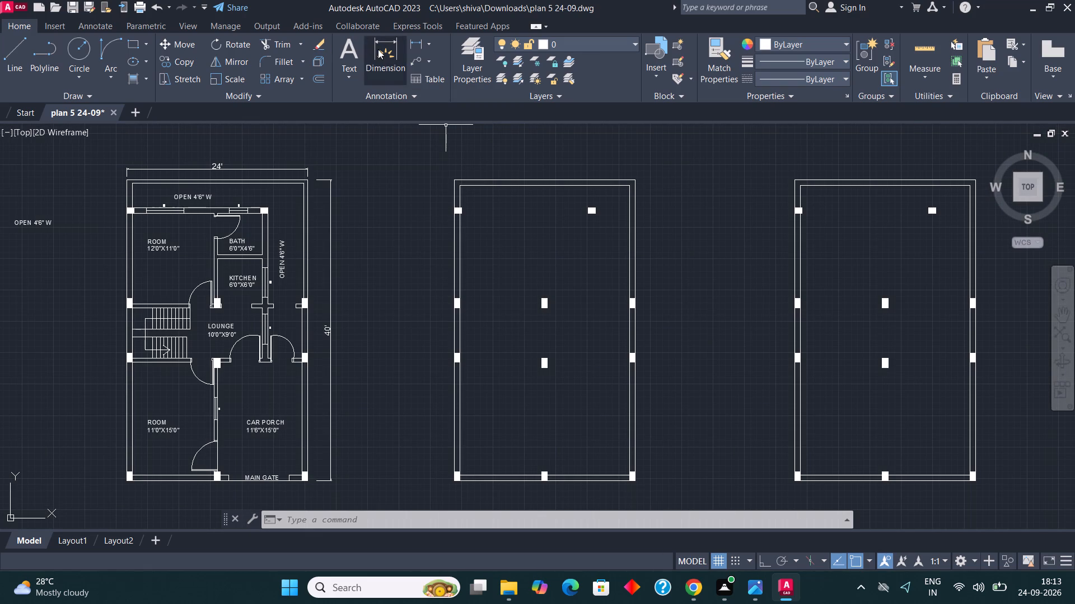
{"action": "left_click", "coordinate": [378, 49]}
{"action": "scroll", "coordinate": [512, 173], "scroll_direction": "up", "scroll_amount": 1}
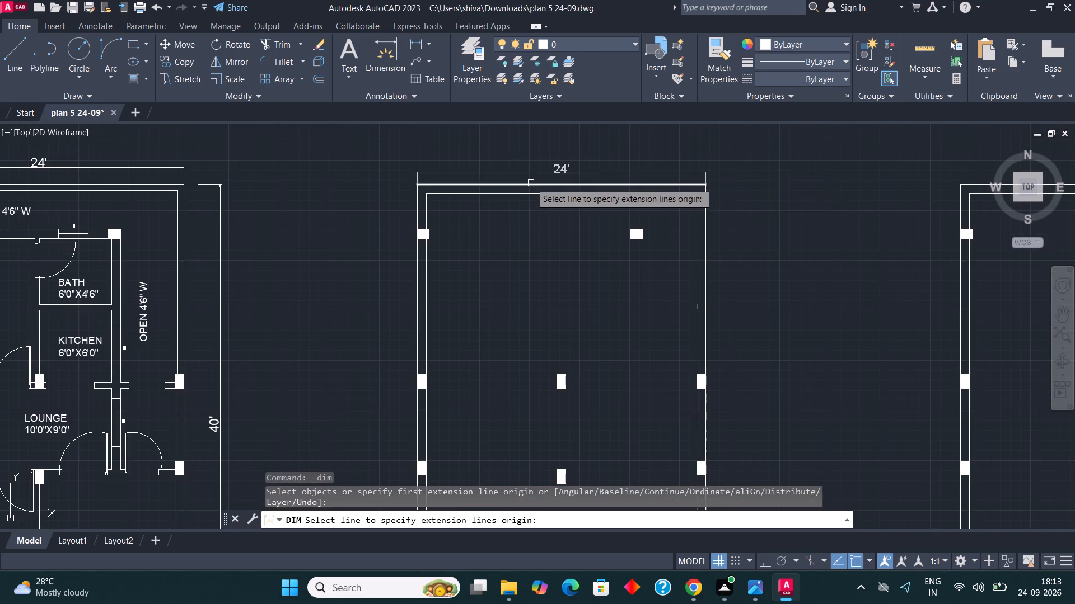
{"action": "left_click", "coordinate": [531, 183]}
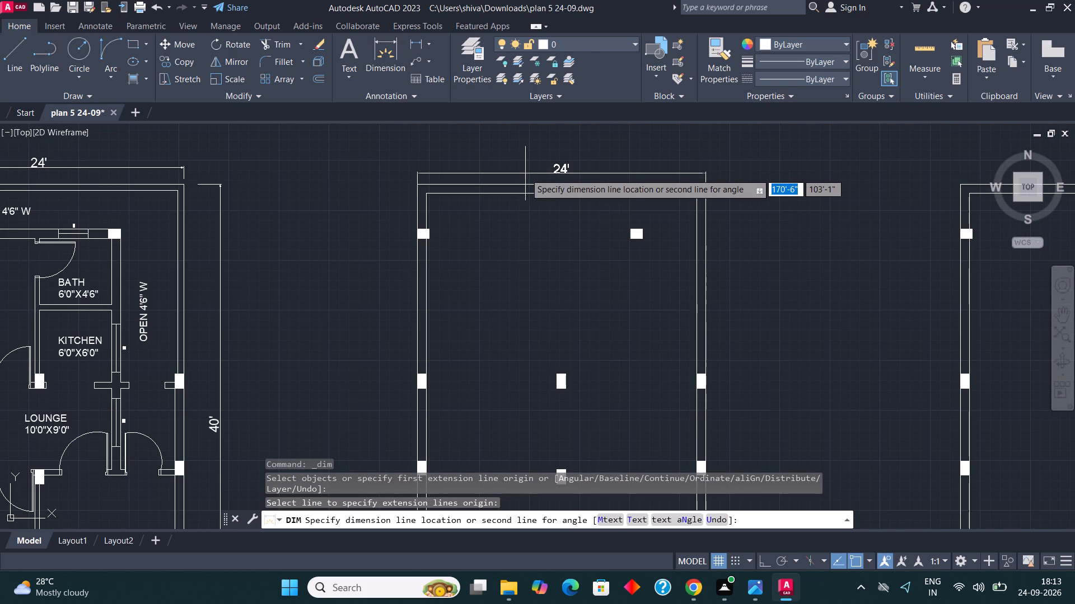
{"action": "left_click", "coordinate": [525, 173]}
Dimension the full east side of the first unlabelled outline with a 40' dimension beside the wall, and finish dimensioning.
{"action": "scroll", "coordinate": [641, 168], "scroll_direction": "up", "scroll_amount": 3}
{"action": "scroll", "coordinate": [645, 167], "scroll_direction": "down", "scroll_amount": 3}
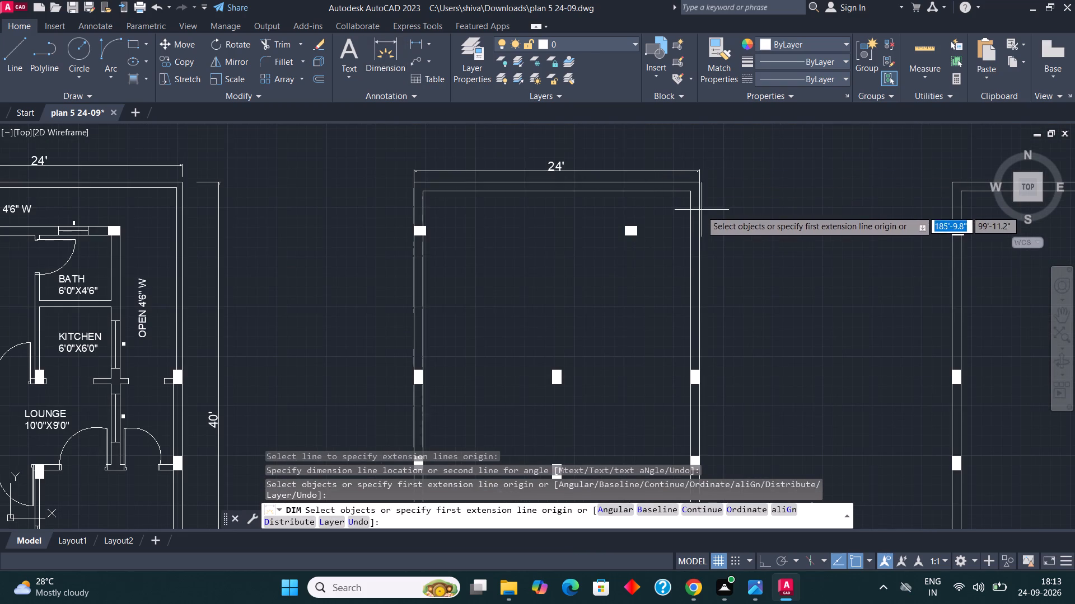
{"action": "left_click", "coordinate": [700, 211]}
{"action": "left_click", "coordinate": [714, 214]}
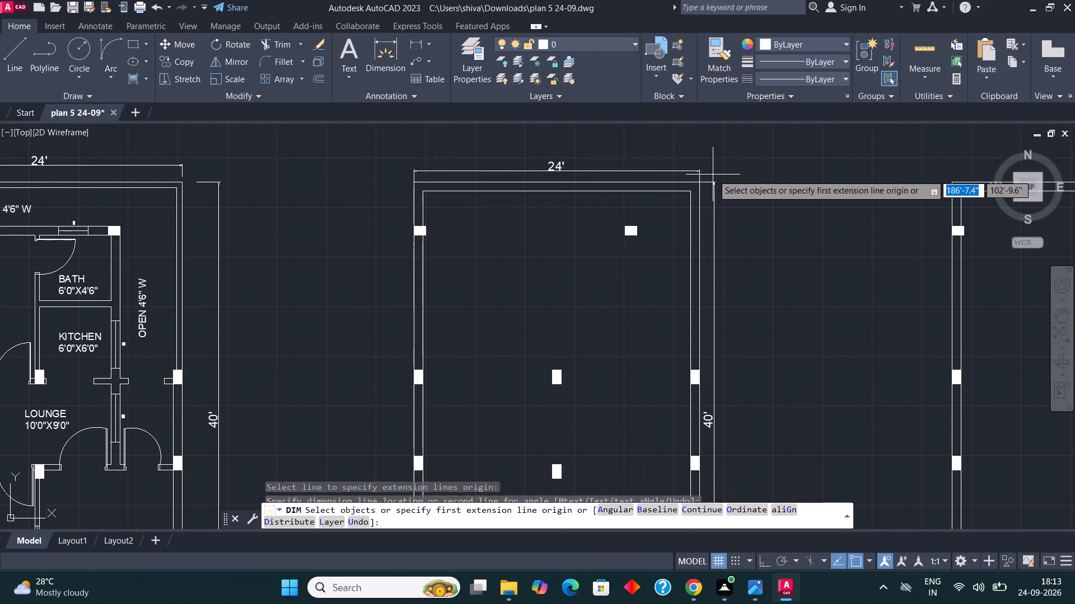
{"action": "scroll", "coordinate": [709, 174], "scroll_direction": "up", "scroll_amount": 3}
{"action": "left_click", "coordinate": [683, 175]}
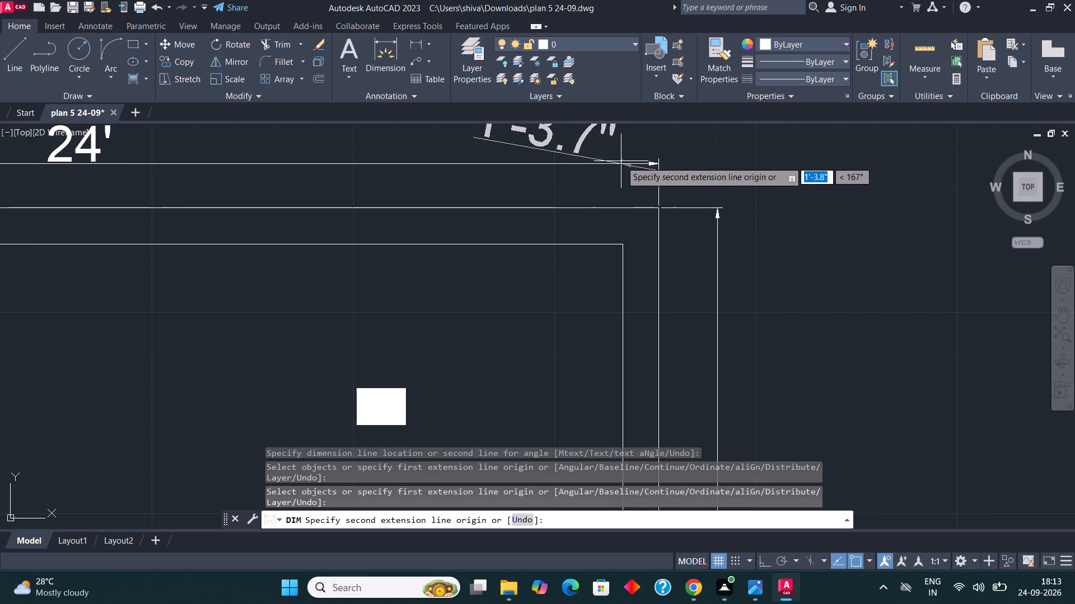
{"action": "key", "text": "Escape"}
{"action": "key", "text": "Escape"}
Move the first unlabelled outline's 24' dimension straight north, farther from the wall, with Ortho on.
{"action": "left_click", "coordinate": [663, 181]}
{"action": "left_click", "coordinate": [642, 165]}
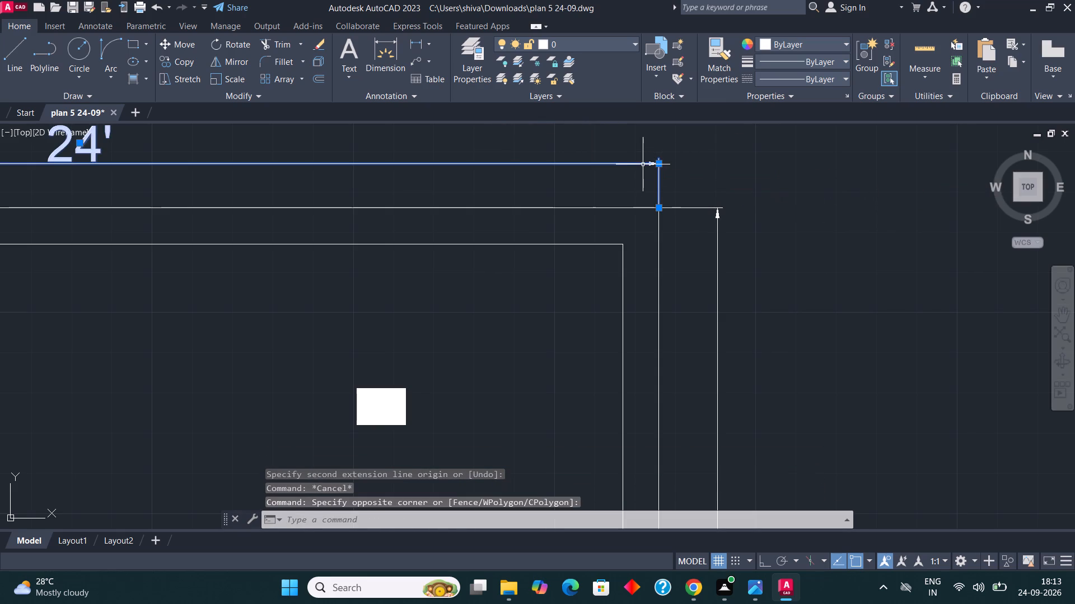
{"action": "key", "text": "m"}
{"action": "key", "text": "Return"}
{"action": "left_click", "coordinate": [685, 190]}
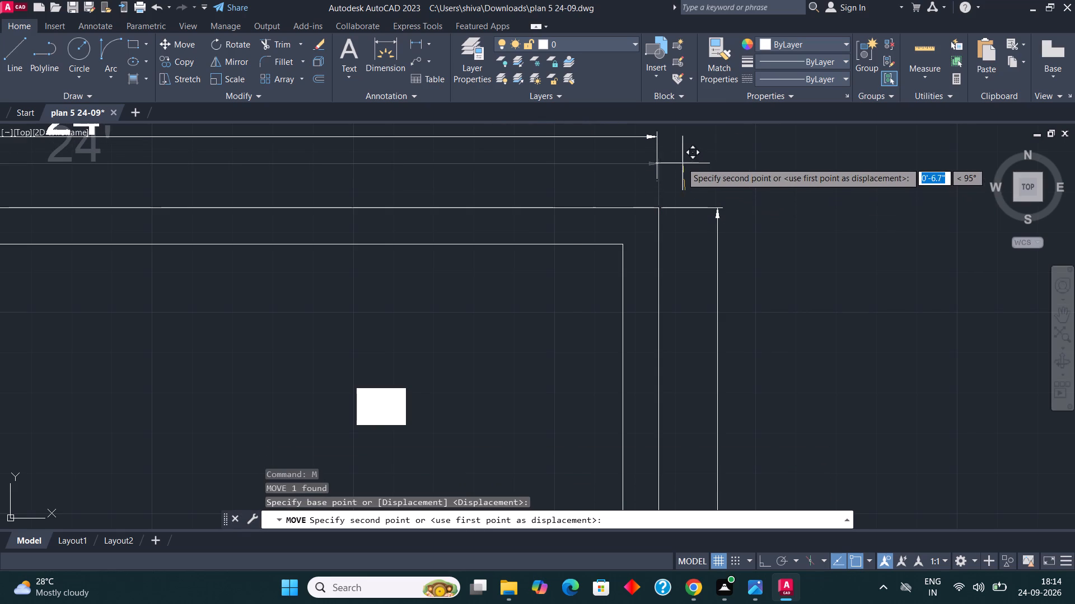
{"action": "key", "text": "F8"}
{"action": "left_click", "coordinate": [681, 155]}
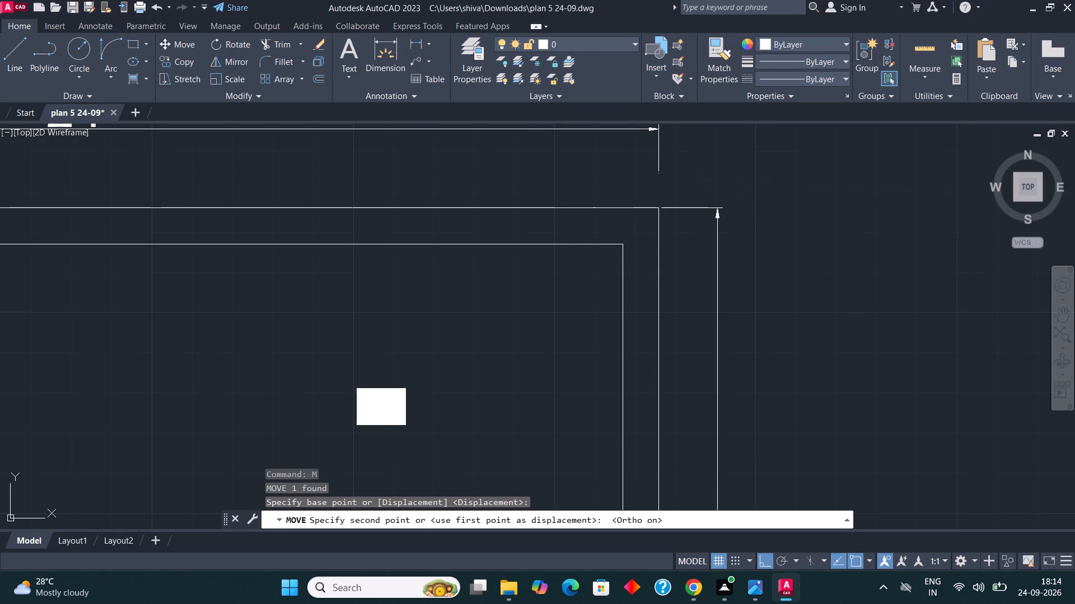
Move the first unlabelled outline's 40' dimension about 1' straight east, farther from the wall.
{"action": "scroll", "coordinate": [656, 166], "scroll_direction": "down", "scroll_amount": 2}
{"action": "scroll", "coordinate": [681, 203], "scroll_direction": "up", "scroll_amount": 2}
{"action": "left_click_drag", "start_coordinate": [700, 204], "coordinate": [695, 202]}
{"action": "left_click", "coordinate": [669, 188]}
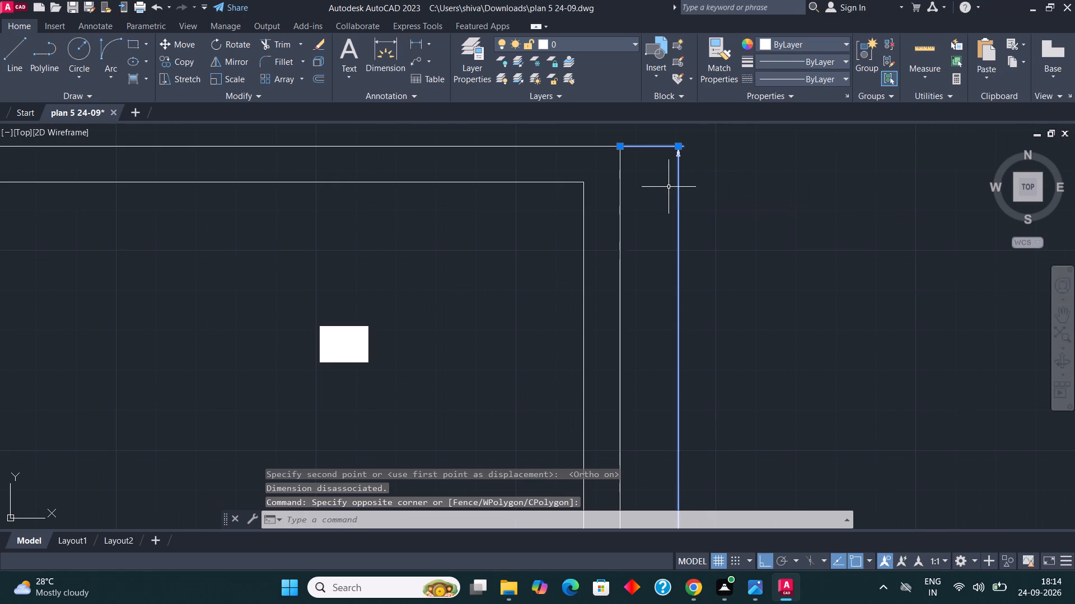
{"action": "key", "text": "m"}
{"action": "key", "text": "Return"}
{"action": "left_click", "coordinate": [684, 215]}
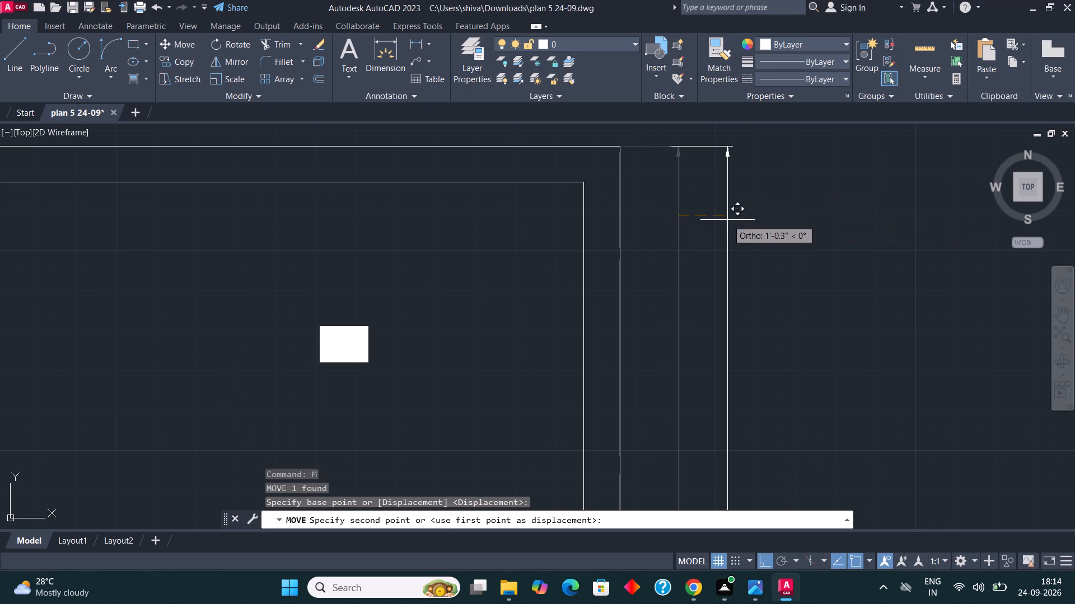
{"action": "left_click", "coordinate": [727, 220]}
Examine the adjacent outlines' dimensions, columns and wall lines against the labelled floor plan.
{"action": "scroll", "coordinate": [671, 229], "scroll_direction": "down", "scroll_amount": 5}
{"action": "scroll", "coordinate": [633, 252], "scroll_direction": "up", "scroll_amount": 2}
{"action": "scroll", "coordinate": [508, 192], "scroll_direction": "down", "scroll_amount": 3}
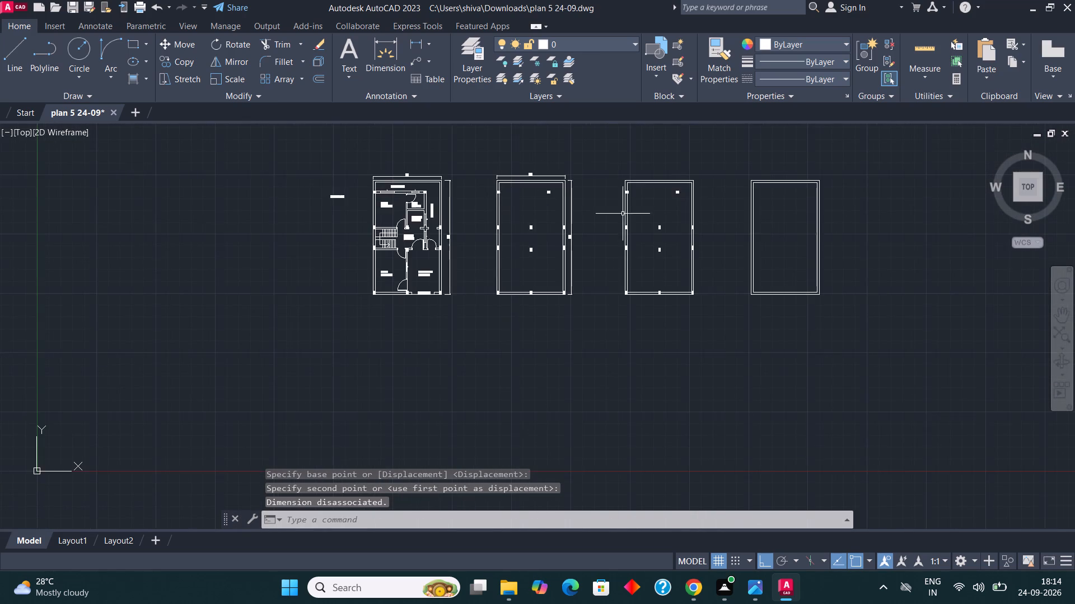
{"action": "scroll", "coordinate": [800, 219], "scroll_direction": "up", "scroll_amount": 1}
{"action": "scroll", "coordinate": [634, 167], "scroll_direction": "up", "scroll_amount": 3}
{"action": "scroll", "coordinate": [642, 267], "scroll_direction": "down", "scroll_amount": 2}
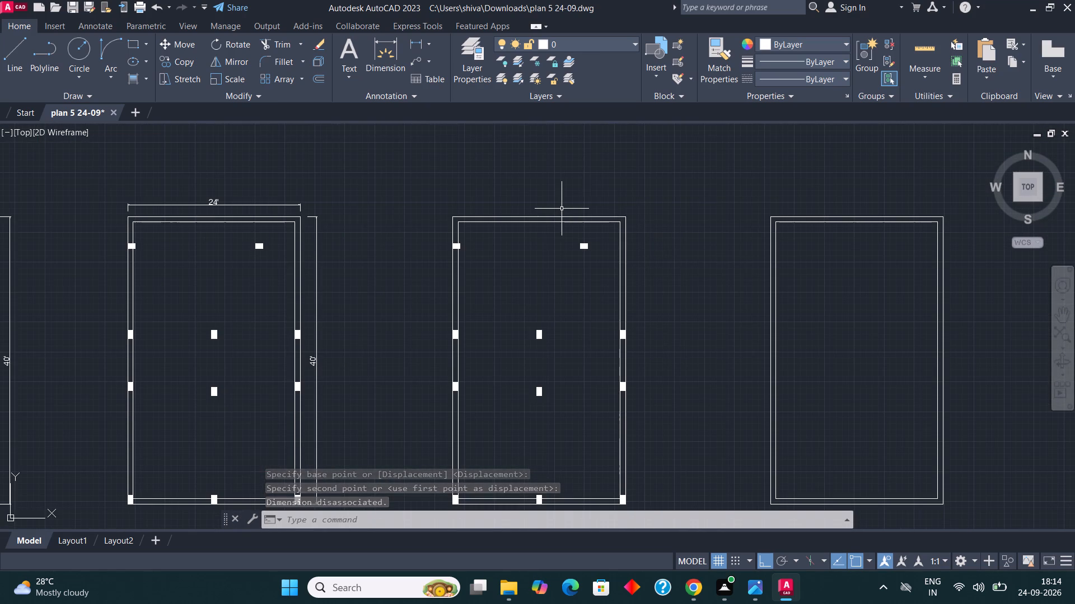
{"action": "scroll", "coordinate": [562, 209], "scroll_direction": "up", "scroll_amount": 2}
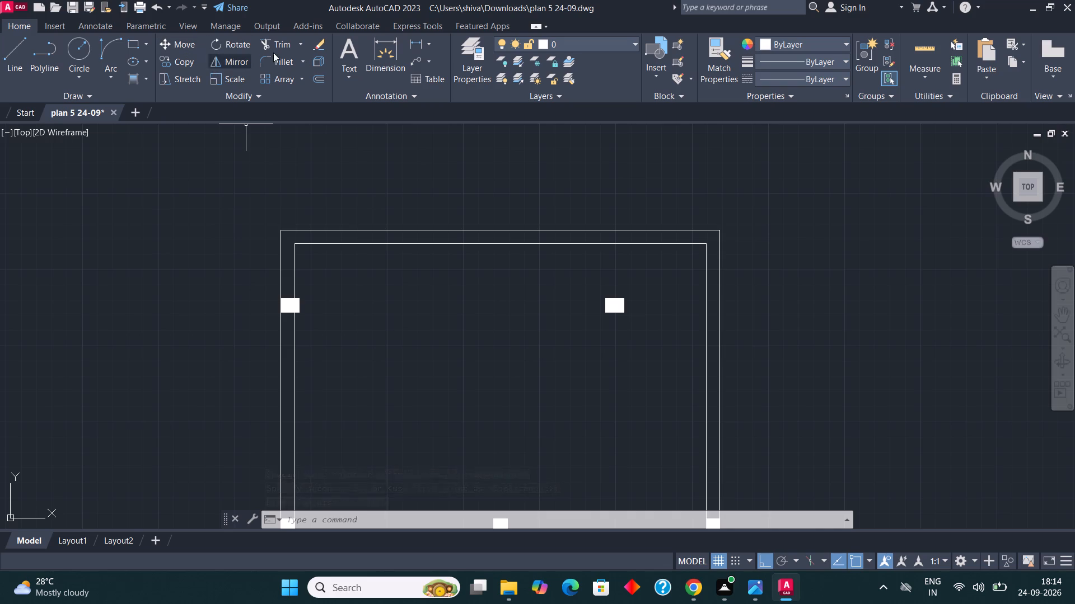
{"action": "scroll", "coordinate": [605, 197], "scroll_direction": "down", "scroll_amount": 2}
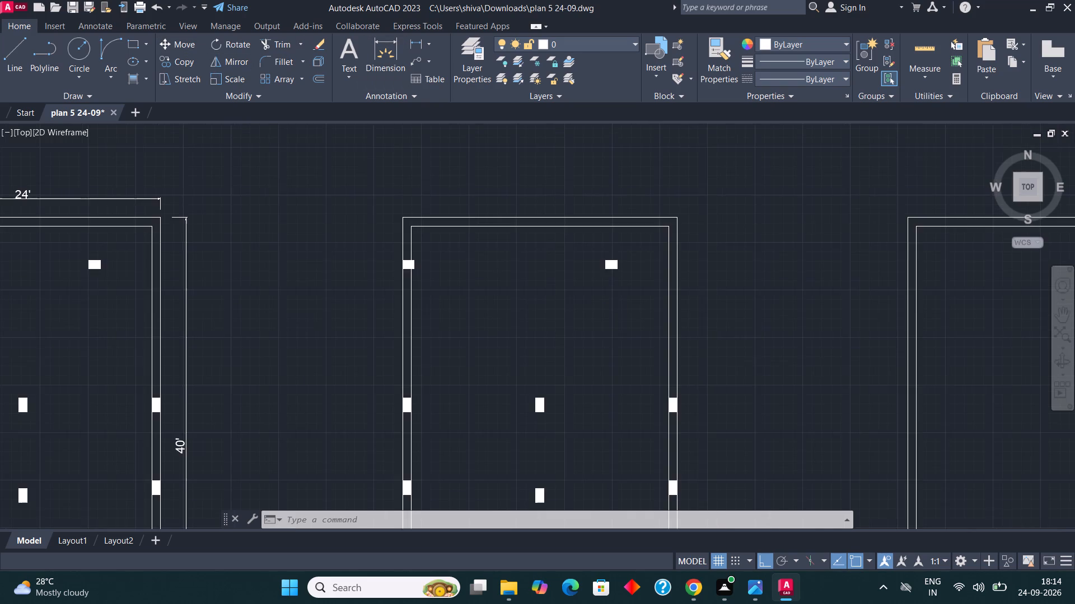
{"action": "scroll", "coordinate": [676, 221], "scroll_direction": "down", "scroll_amount": 1}
{"action": "scroll", "coordinate": [392, 322], "scroll_direction": "up", "scroll_amount": 1}
{"action": "scroll", "coordinate": [595, 290], "scroll_direction": "down", "scroll_amount": 1}
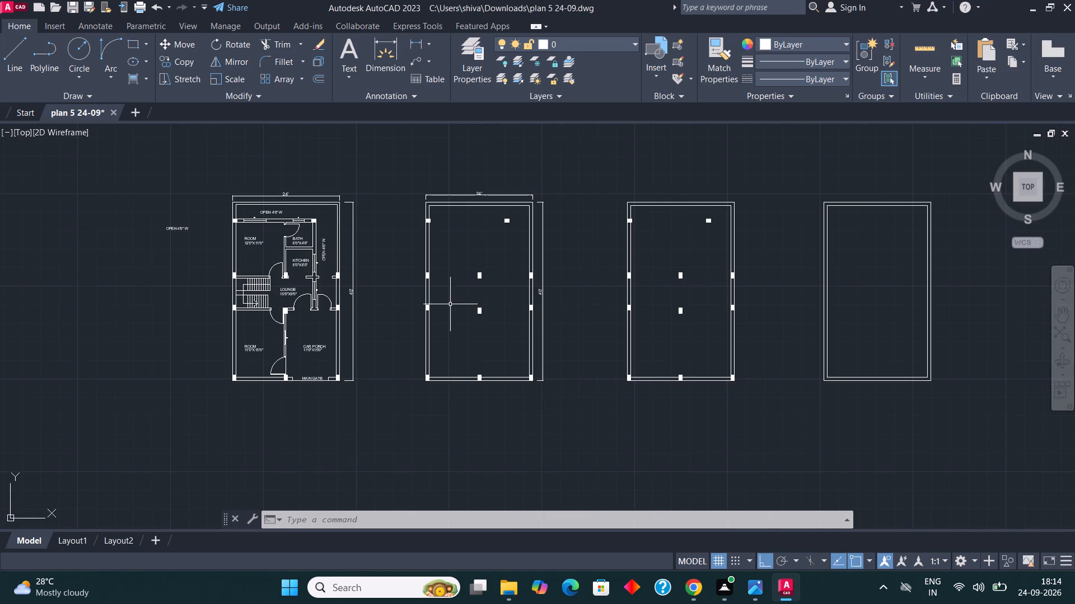
{"action": "scroll", "coordinate": [448, 304], "scroll_direction": "up", "scroll_amount": 2}
{"action": "scroll", "coordinate": [475, 285], "scroll_direction": "down", "scroll_amount": 2}
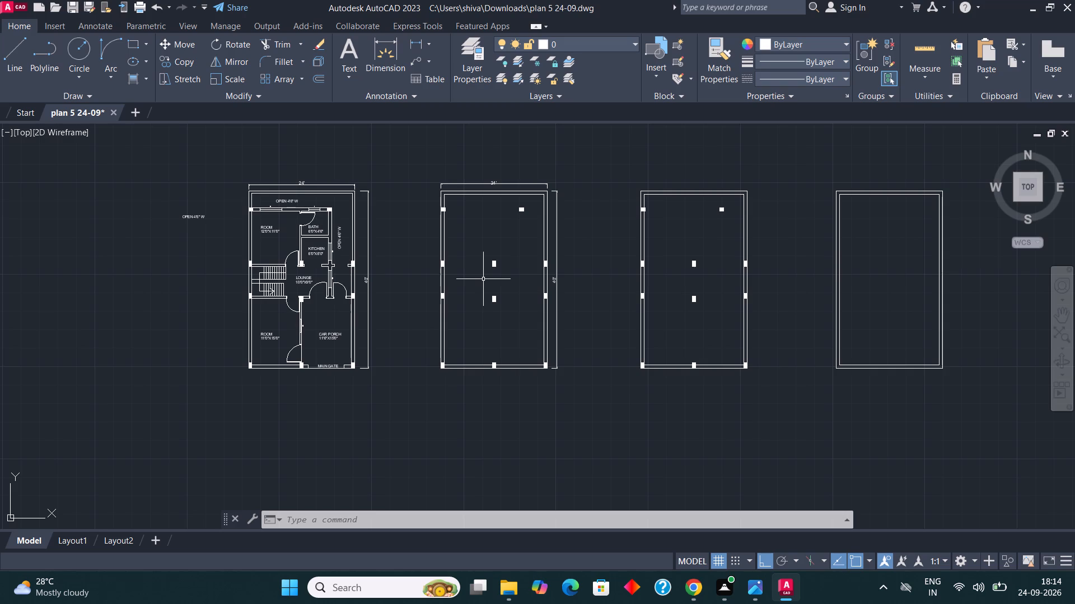
{"action": "scroll", "coordinate": [451, 251], "scroll_direction": "up", "scroll_amount": 1}
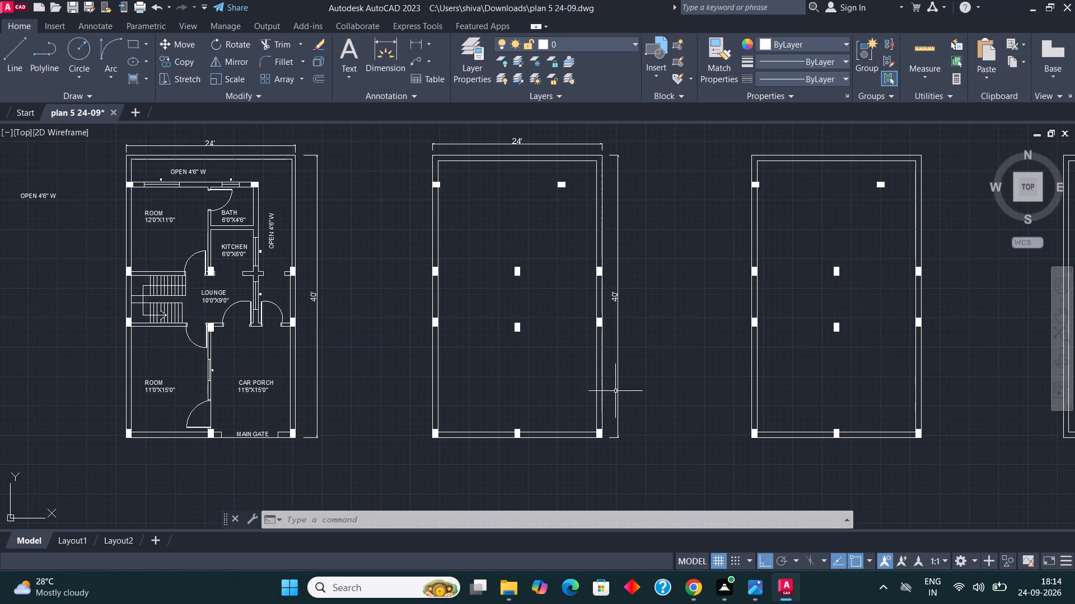
{"action": "scroll", "coordinate": [615, 397], "scroll_direction": "up", "scroll_amount": 2}
{"action": "scroll", "coordinate": [814, 355], "scroll_direction": "down", "scroll_amount": 1}
{"action": "scroll", "coordinate": [732, 362], "scroll_direction": "down", "scroll_amount": 1}
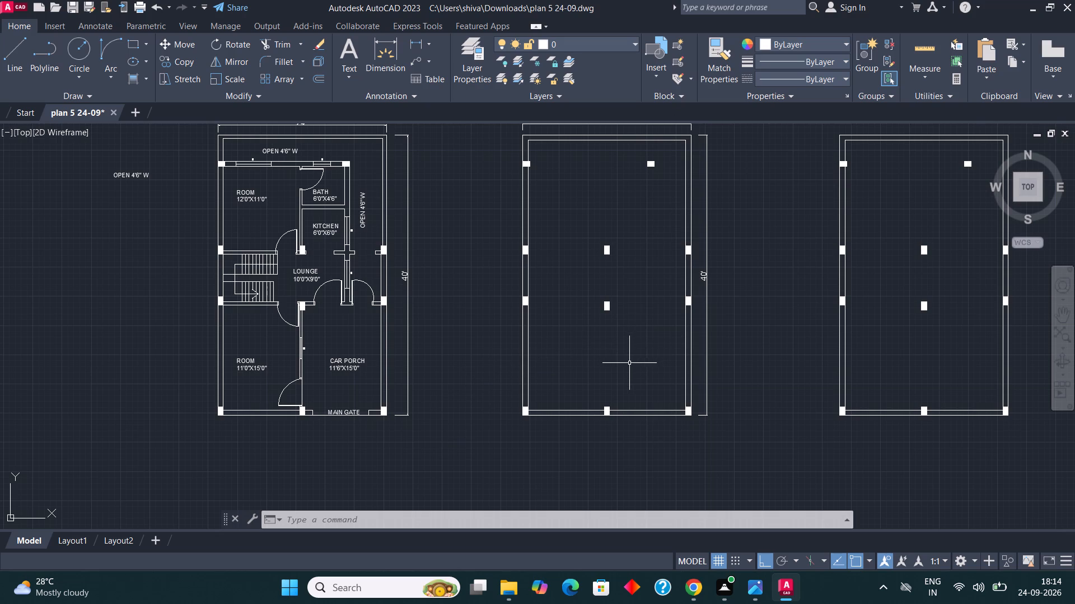
{"action": "scroll", "coordinate": [339, 273], "scroll_direction": "up", "scroll_amount": 2}
{"action": "scroll", "coordinate": [269, 297], "scroll_direction": "down", "scroll_amount": 2}
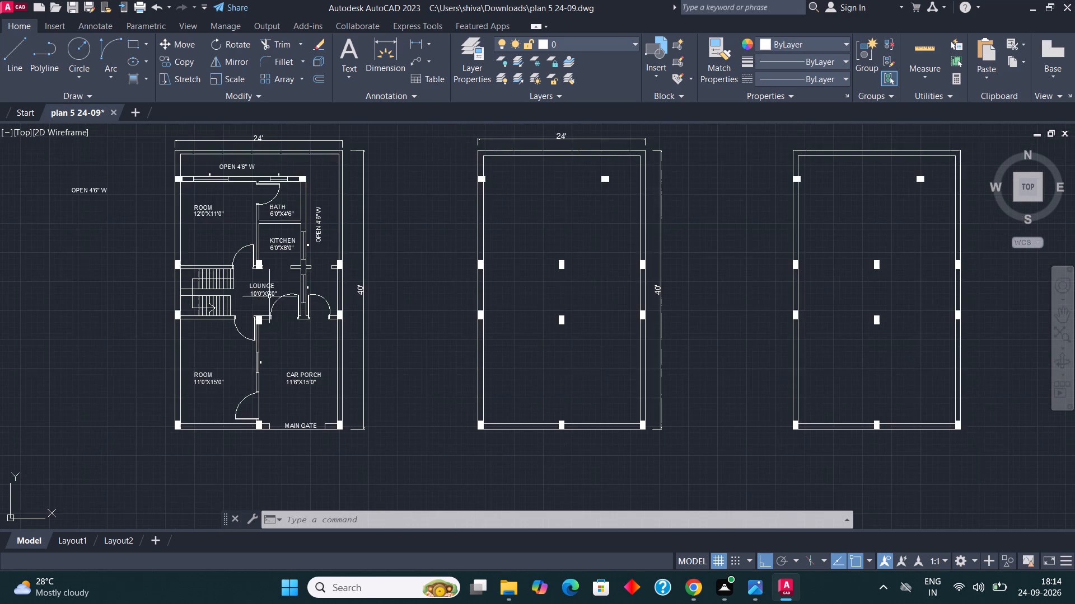
{"action": "scroll", "coordinate": [297, 281], "scroll_direction": "up", "scroll_amount": 2}
{"action": "scroll", "coordinate": [305, 276], "scroll_direction": "down", "scroll_amount": 2}
{"action": "scroll", "coordinate": [511, 235], "scroll_direction": "up", "scroll_amount": 2}
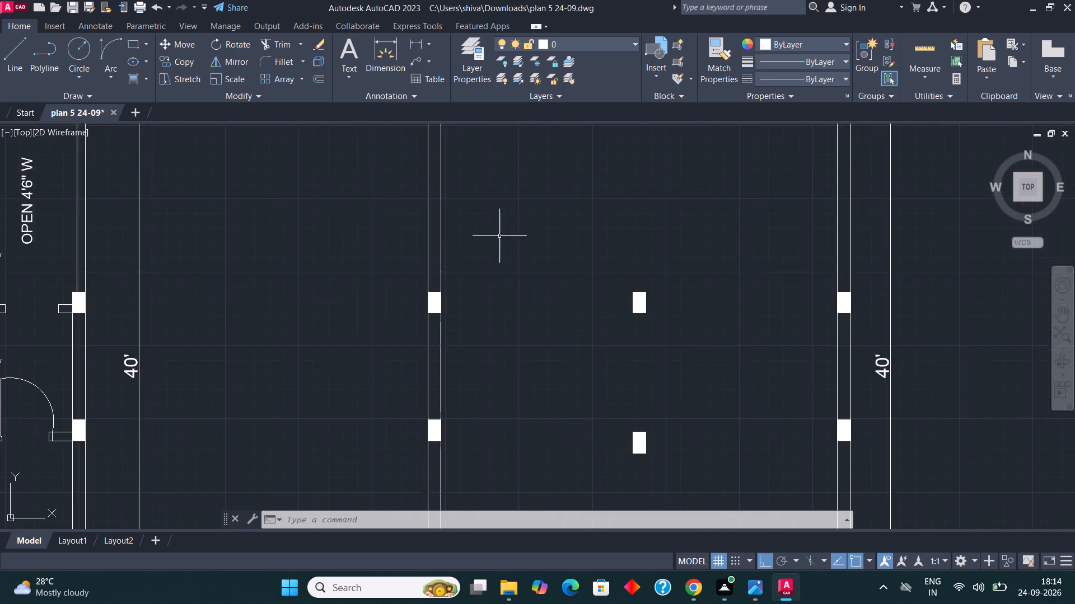
{"action": "scroll", "coordinate": [475, 247], "scroll_direction": "down", "scroll_amount": 1}
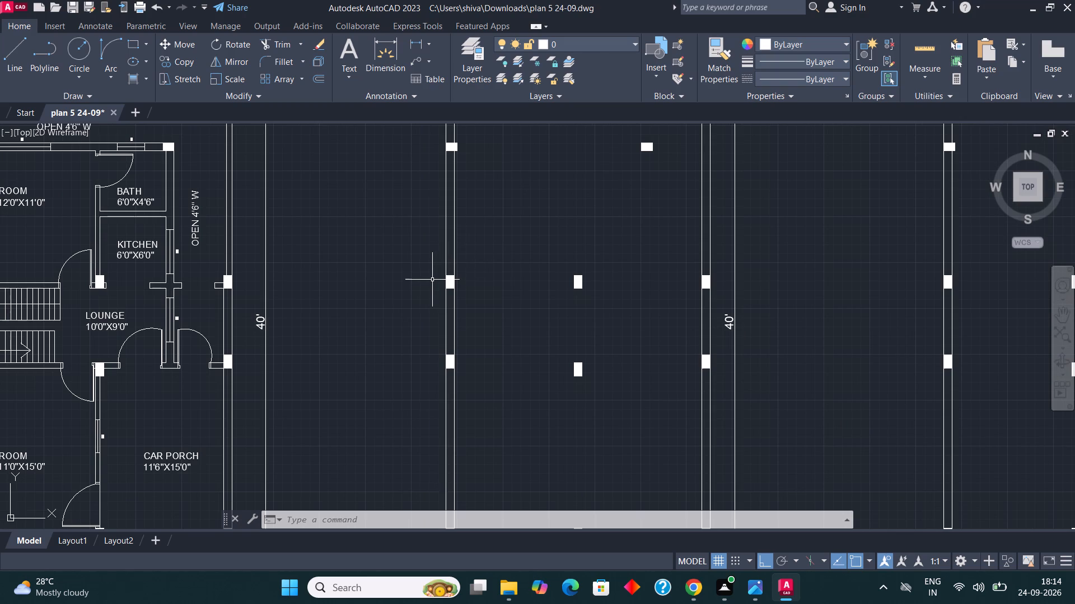
{"action": "scroll", "coordinate": [587, 279], "scroll_direction": "down", "scroll_amount": 1}
{"action": "scroll", "coordinate": [540, 433], "scroll_direction": "up", "scroll_amount": 2}
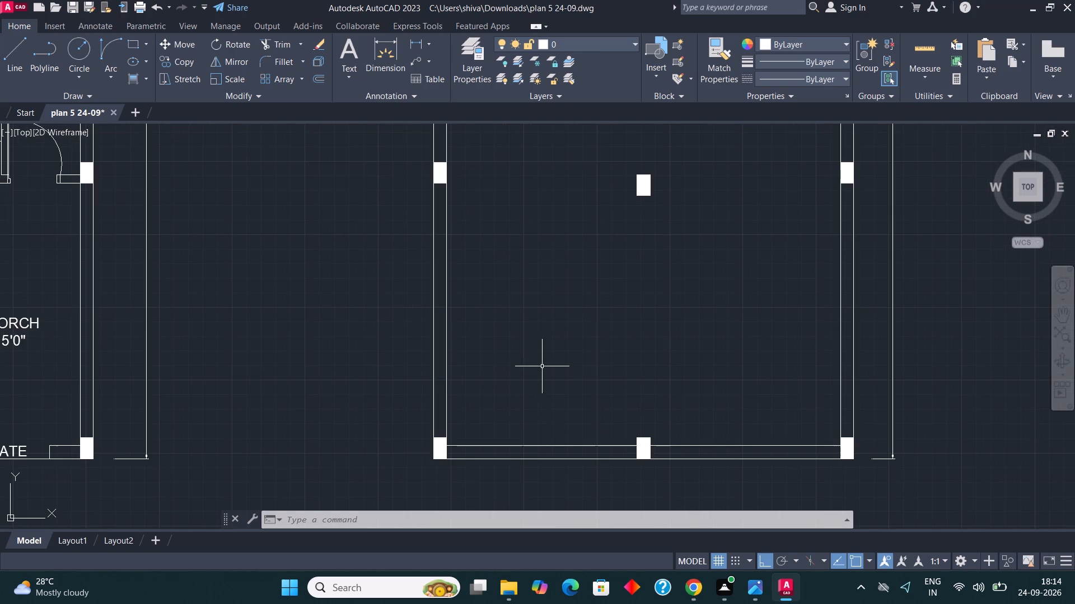
{"action": "scroll", "coordinate": [545, 348], "scroll_direction": "down", "scroll_amount": 1}
{"action": "scroll", "coordinate": [532, 444], "scroll_direction": "up", "scroll_amount": 1}
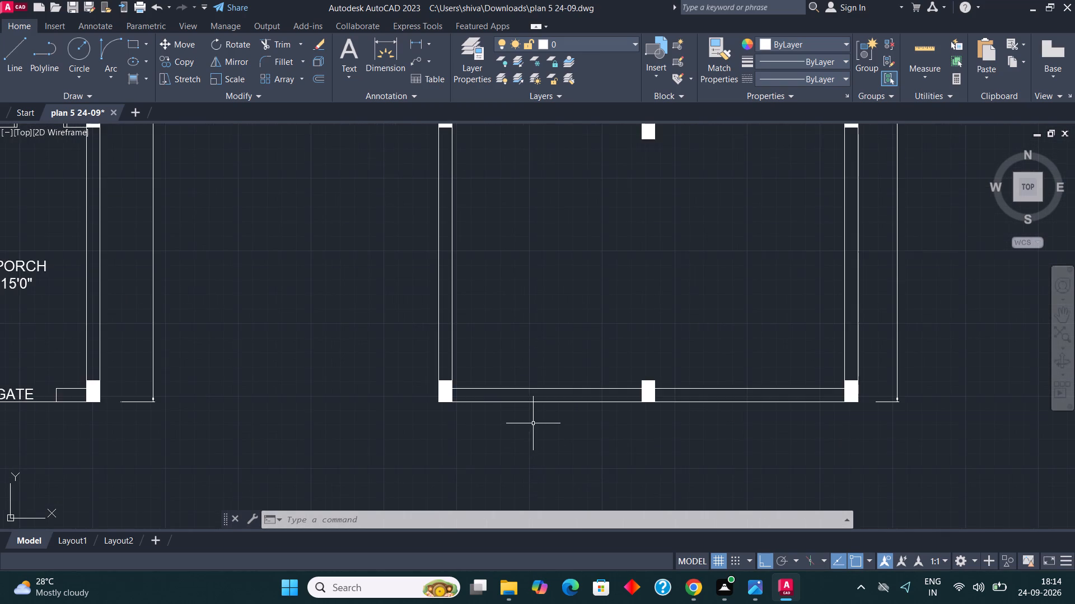
{"action": "scroll", "coordinate": [534, 419], "scroll_direction": "down", "scroll_amount": 2}
{"action": "scroll", "coordinate": [534, 416], "scroll_direction": "up", "scroll_amount": 1}
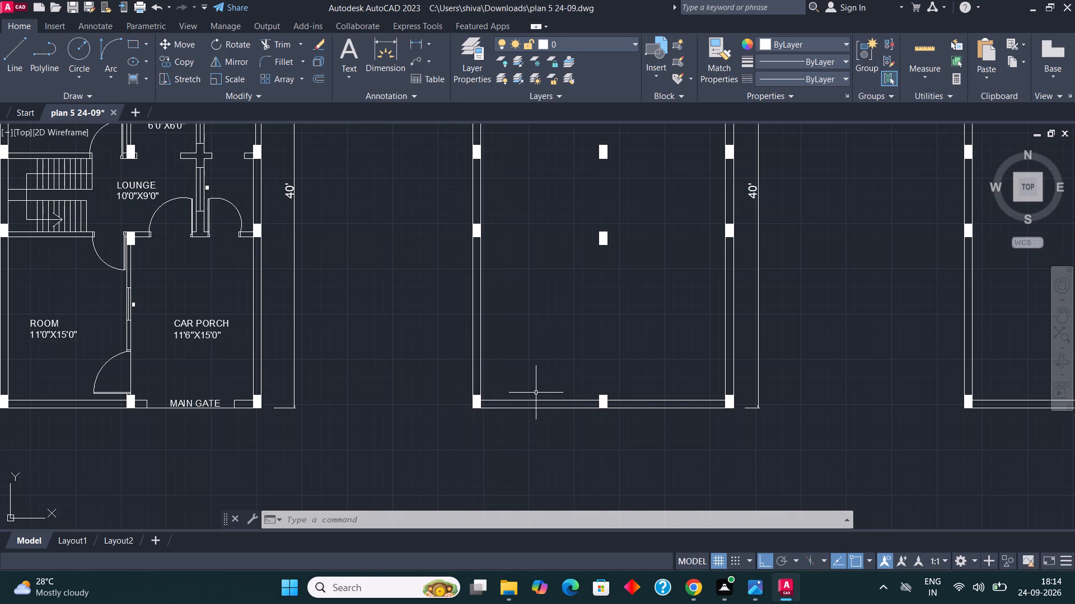
{"action": "scroll", "coordinate": [528, 415], "scroll_direction": "down", "scroll_amount": 1}
{"action": "scroll", "coordinate": [554, 326], "scroll_direction": "up", "scroll_amount": 1}
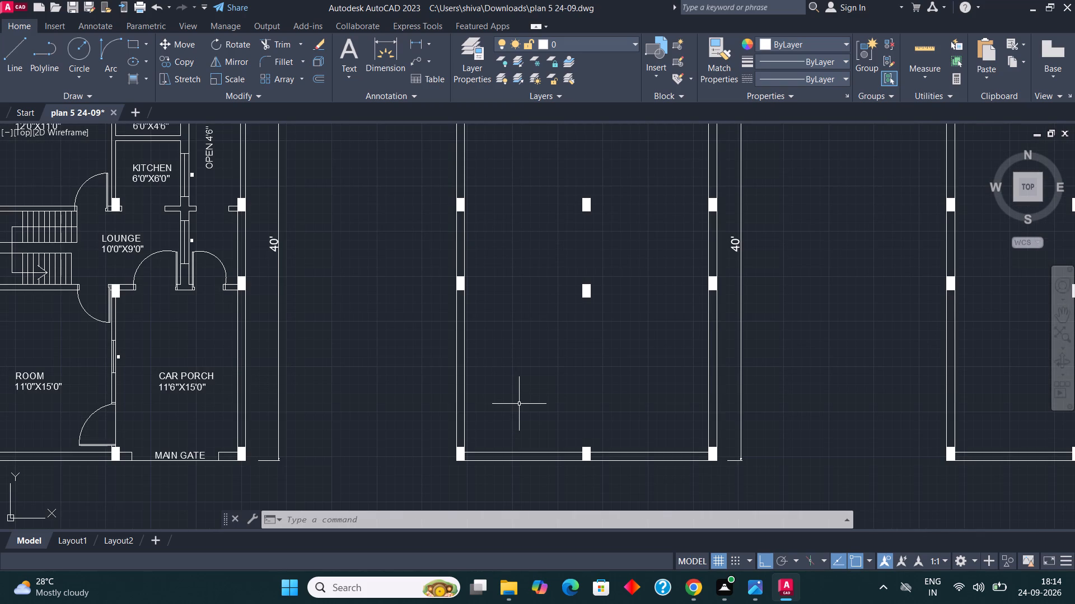
{"action": "scroll", "coordinate": [519, 404], "scroll_direction": "down", "scroll_amount": 2}
{"action": "scroll", "coordinate": [519, 404], "scroll_direction": "up", "scroll_amount": 2}
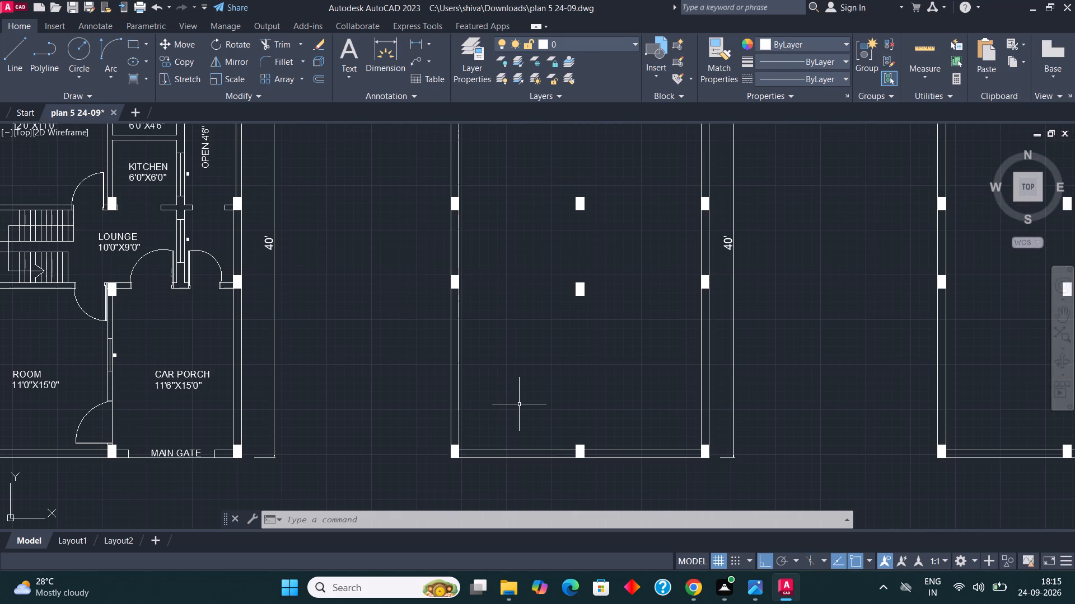
{"action": "scroll", "coordinate": [519, 404], "scroll_direction": "up", "scroll_amount": 1}
{"action": "scroll", "coordinate": [519, 420], "scroll_direction": "down", "scroll_amount": 1}
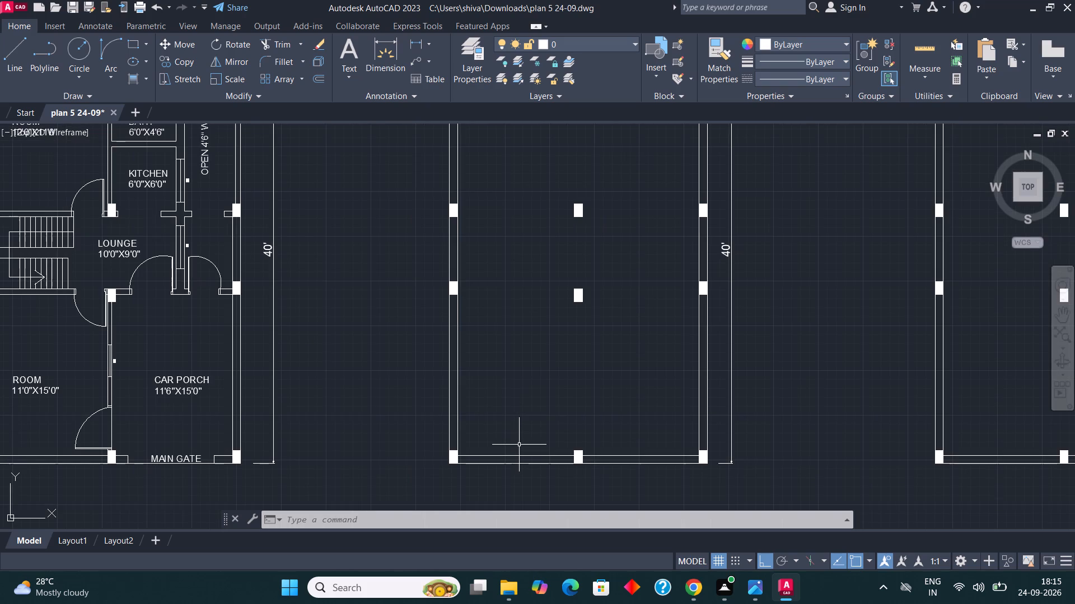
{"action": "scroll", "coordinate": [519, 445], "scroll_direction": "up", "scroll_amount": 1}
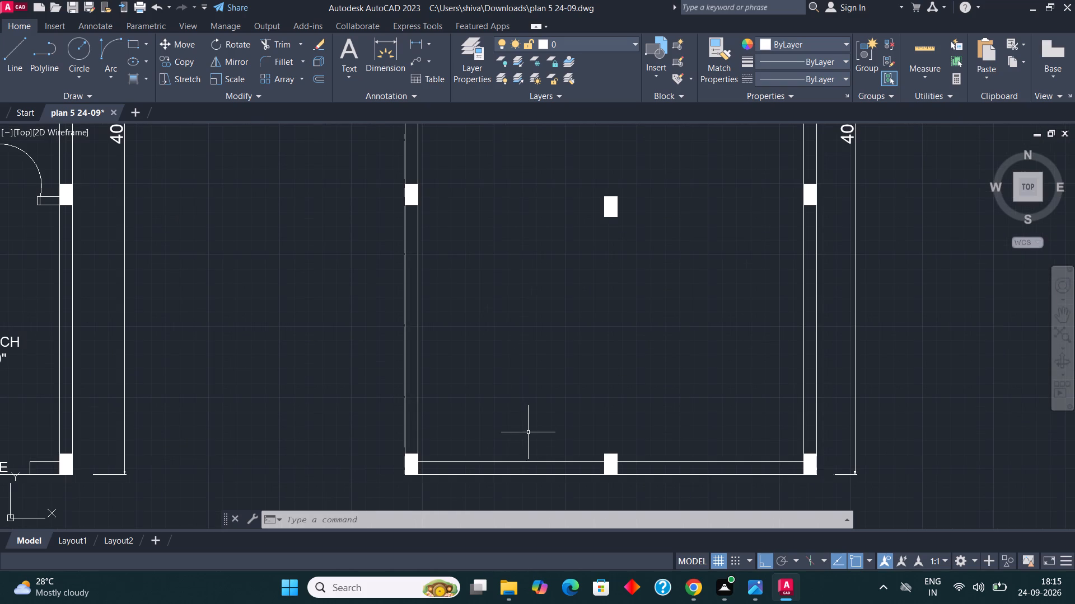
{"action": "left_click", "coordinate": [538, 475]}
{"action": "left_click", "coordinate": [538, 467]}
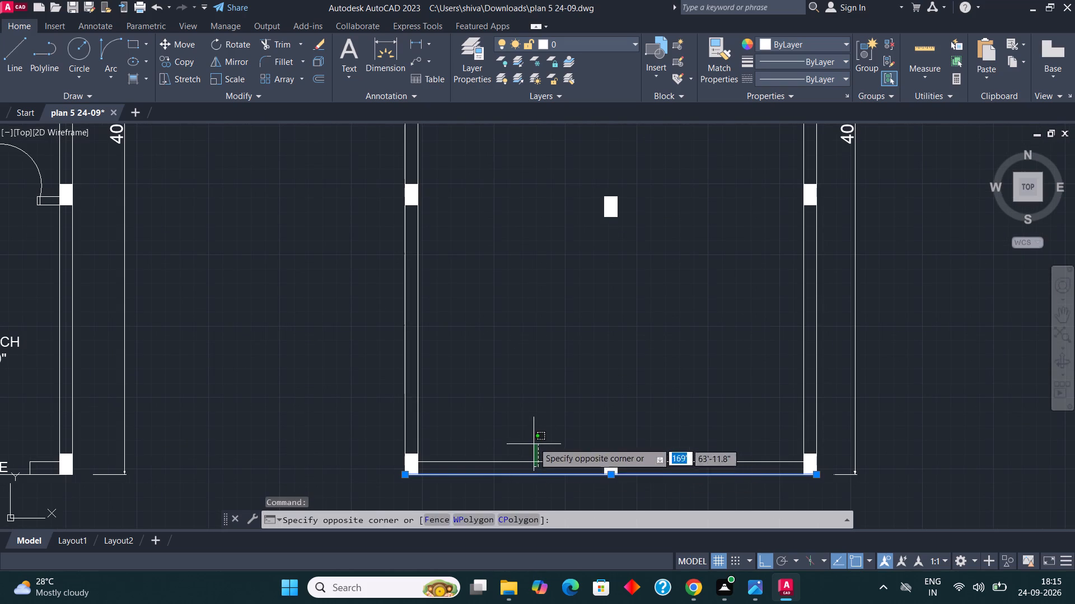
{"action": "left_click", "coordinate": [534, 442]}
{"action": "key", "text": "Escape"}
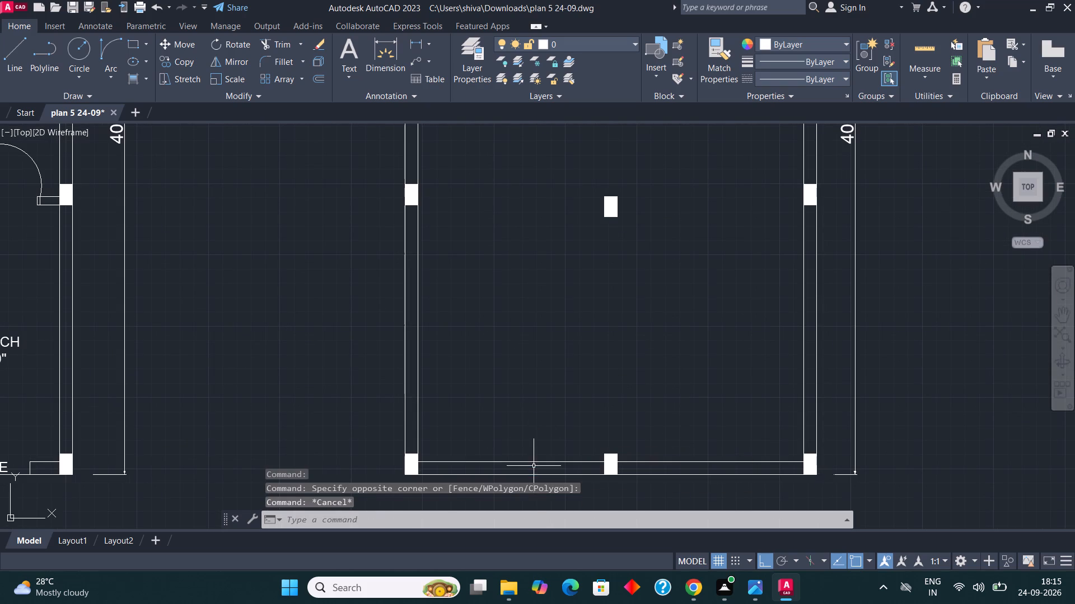
Offset both inner south wall lines of the first unlabelled outline 4'6" north into the interior.
{"action": "left_click", "coordinate": [534, 466]}
{"action": "left_click", "coordinate": [529, 447]}
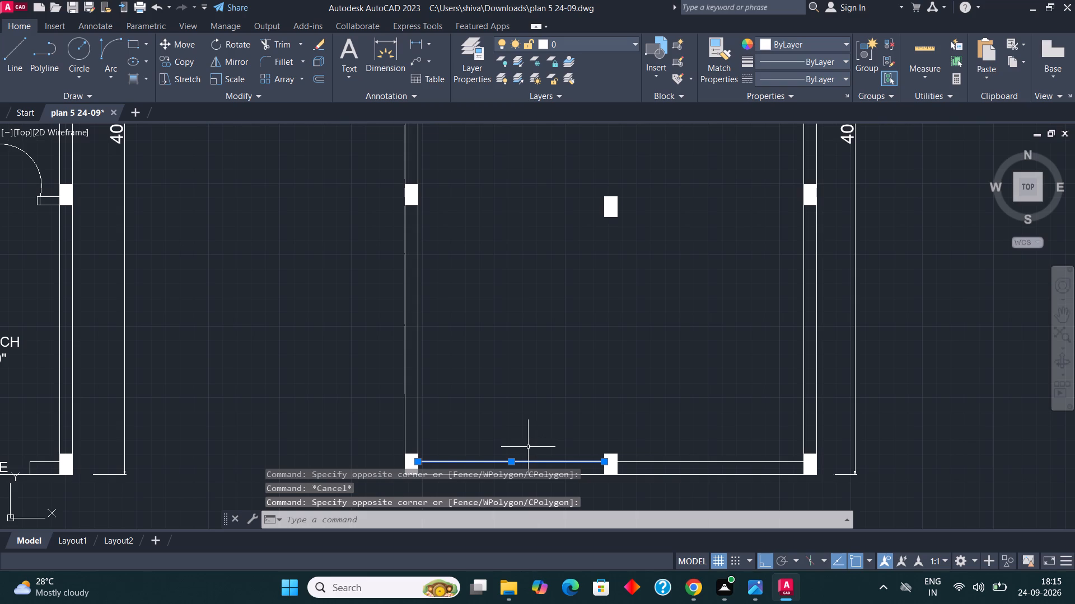
{"action": "scroll", "coordinate": [479, 452], "scroll_direction": "up", "scroll_amount": 1}
{"action": "scroll", "coordinate": [637, 383], "scroll_direction": "down", "scroll_amount": 1}
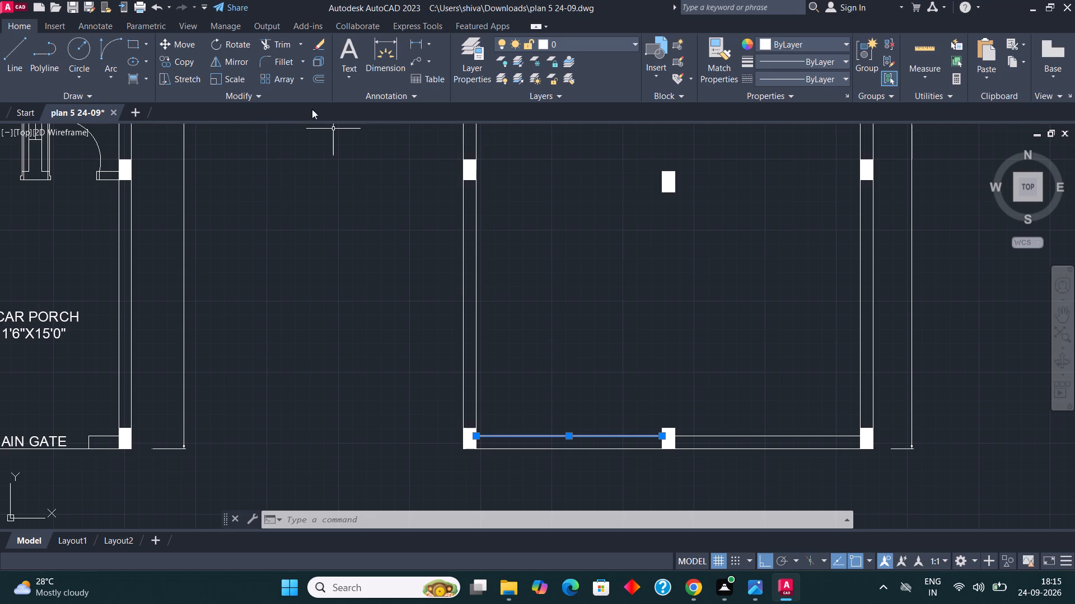
{"action": "left_click", "coordinate": [314, 82]}
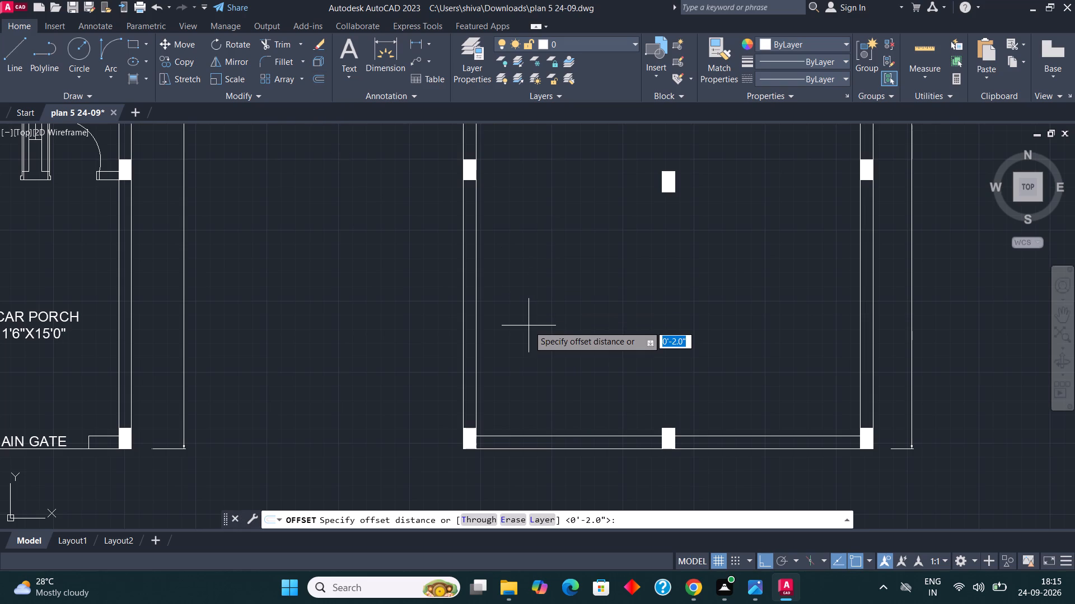
{"action": "type", "text": "4'6\""}
{"action": "key", "text": "Return"}
{"action": "left_click", "coordinate": [572, 325]}
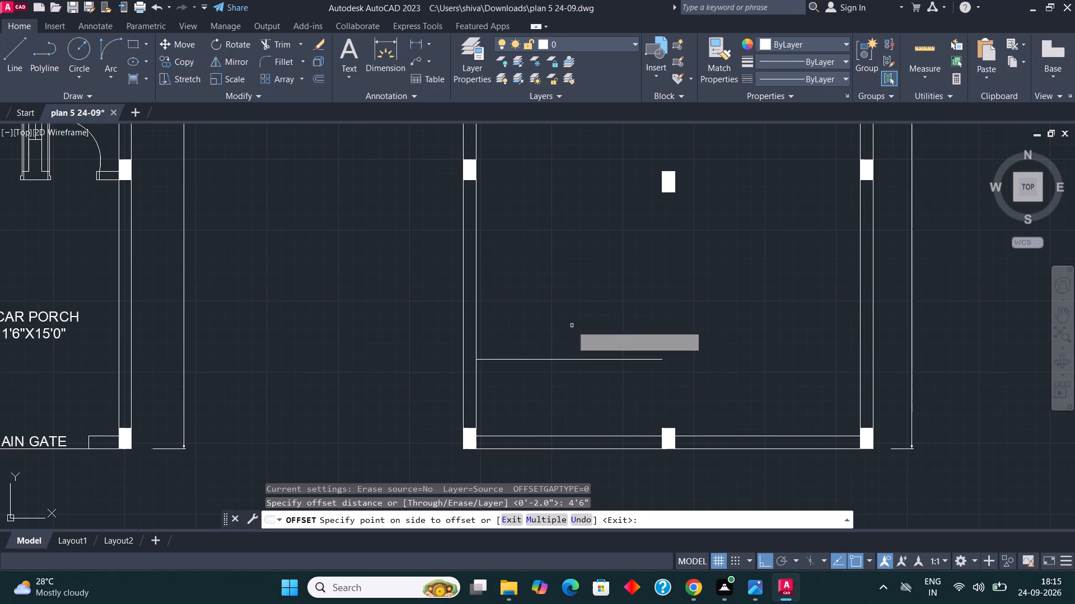
{"action": "left_click", "coordinate": [744, 436]}
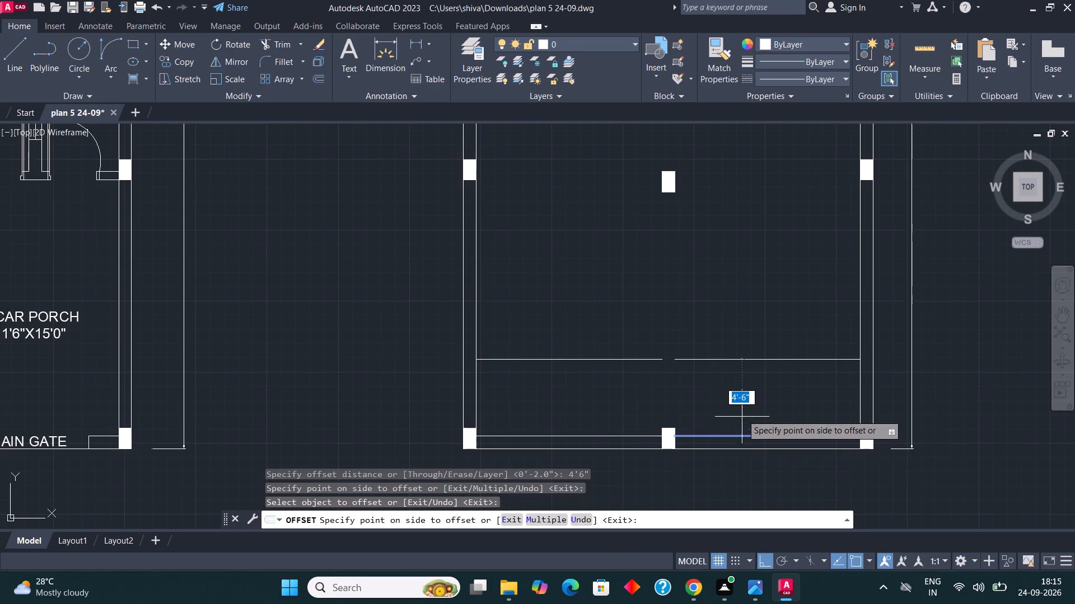
{"action": "left_click", "coordinate": [740, 378]}
Offset both new cross wall lines 6" north to form the cross wall's second face.
{"action": "scroll", "coordinate": [658, 363], "scroll_direction": "up", "scroll_amount": 2}
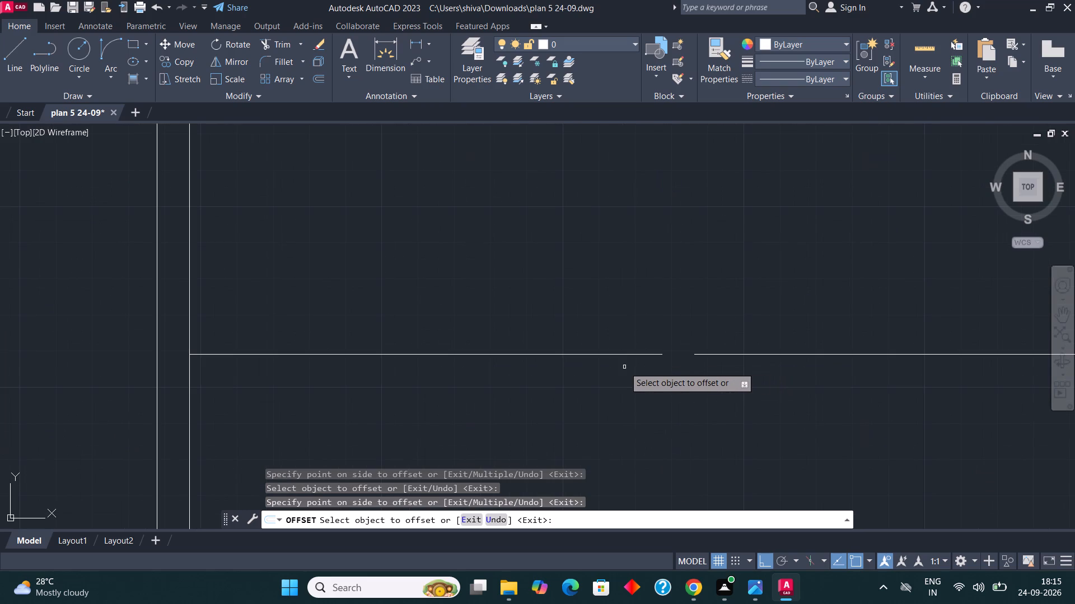
{"action": "scroll", "coordinate": [624, 367], "scroll_direction": "down", "scroll_amount": 2}
{"action": "scroll", "coordinate": [624, 367], "scroll_direction": "up", "scroll_amount": 2}
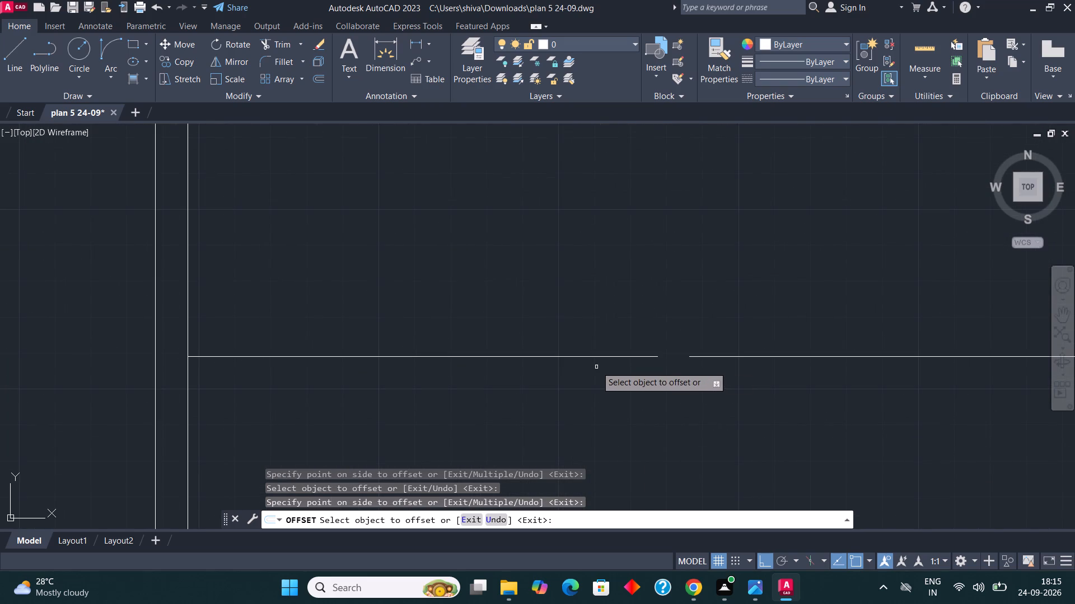
{"action": "left_click", "coordinate": [601, 357]}
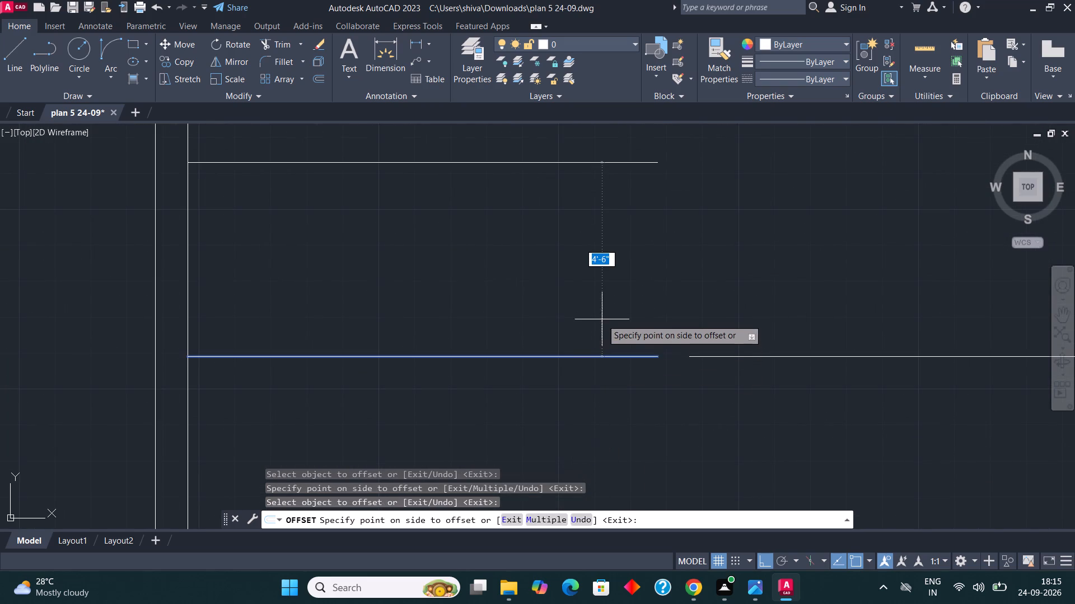
{"action": "type", "text": "6\""}
{"action": "key", "text": "Return"}
{"action": "scroll", "coordinate": [546, 410], "scroll_direction": "down", "scroll_amount": 2}
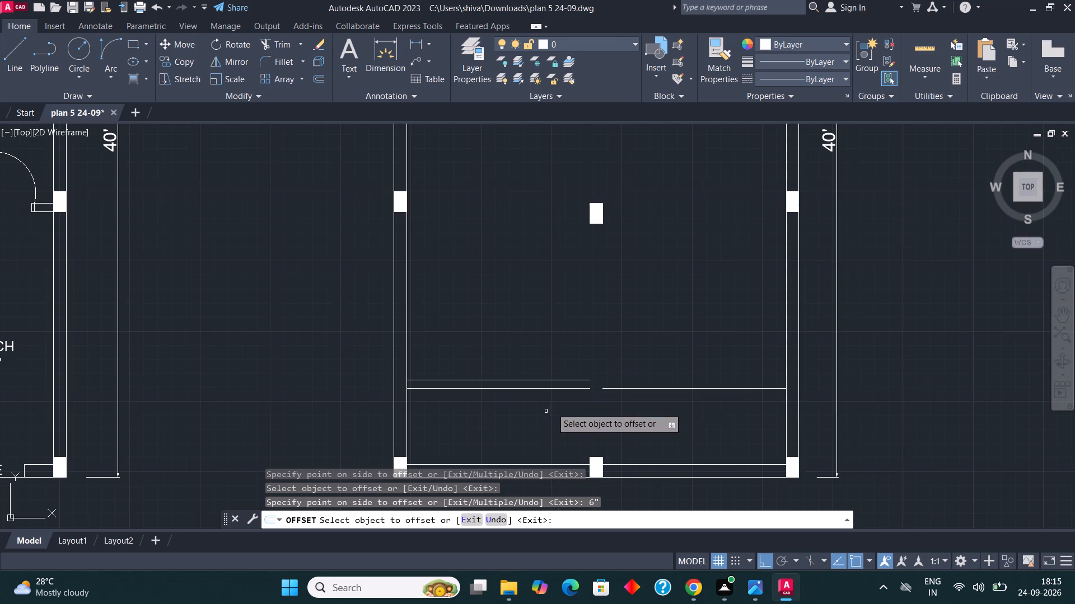
{"action": "left_click", "coordinate": [621, 387]}
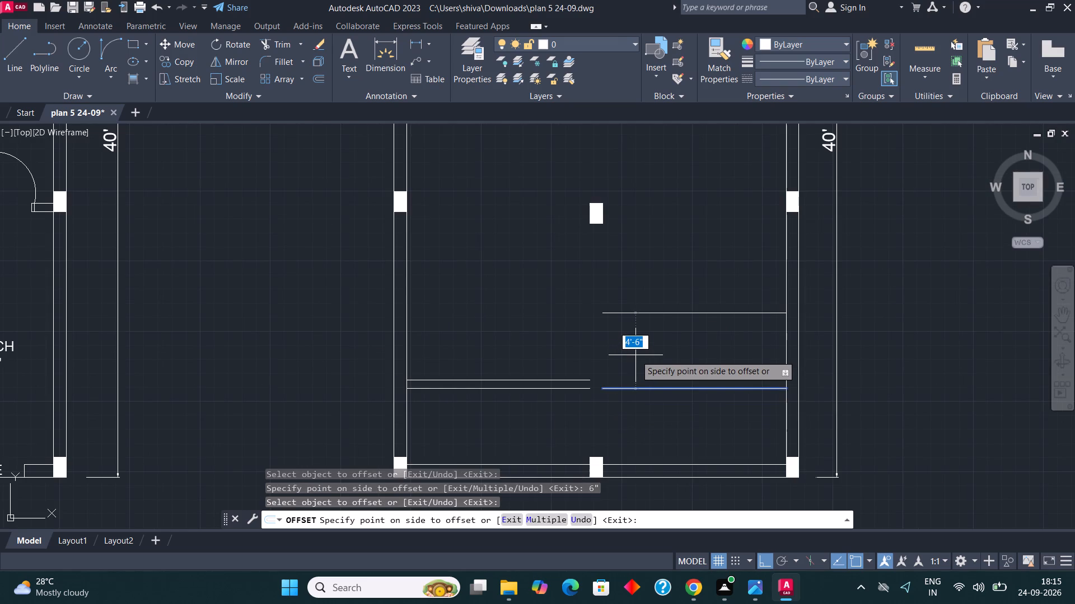
{"action": "type", "text": "6\""}
{"action": "key", "text": "Return"}
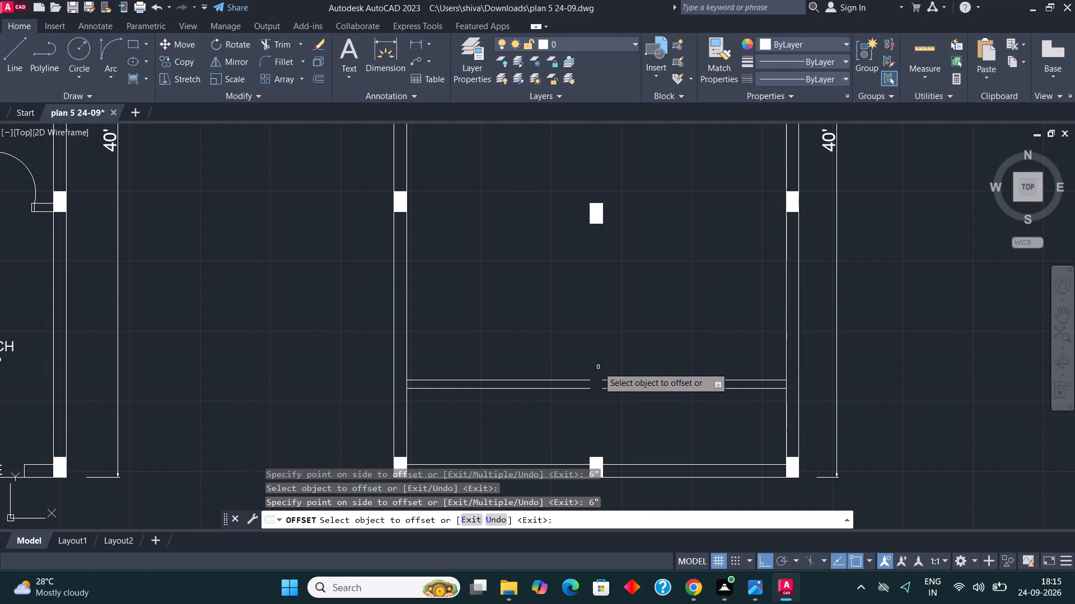
{"action": "scroll", "coordinate": [535, 408], "scroll_direction": "up", "scroll_amount": 1}
{"action": "scroll", "coordinate": [593, 362], "scroll_direction": "down", "scroll_amount": 1}
{"action": "scroll", "coordinate": [442, 409], "scroll_direction": "up", "scroll_amount": 1}
{"action": "key", "text": "Escape"}
{"action": "key", "text": "Escape"}
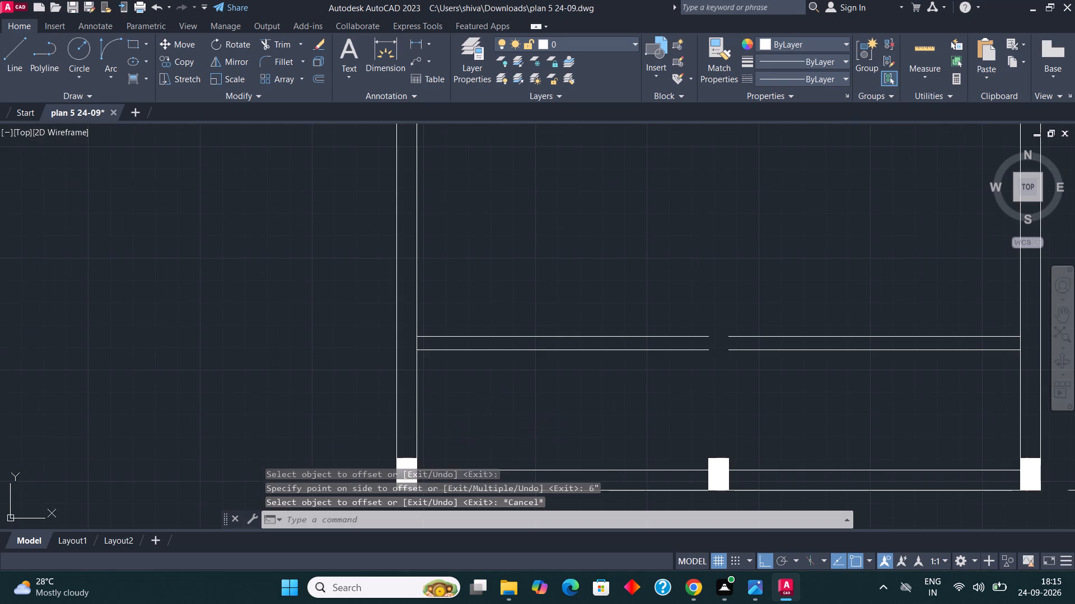
{"action": "key", "text": "Escape"}
Trim the inner west and east wall lines between the two faces of the new cross wall.
{"action": "key", "text": "t"}
{"action": "key", "text": "r"}
{"action": "key", "text": "Return"}
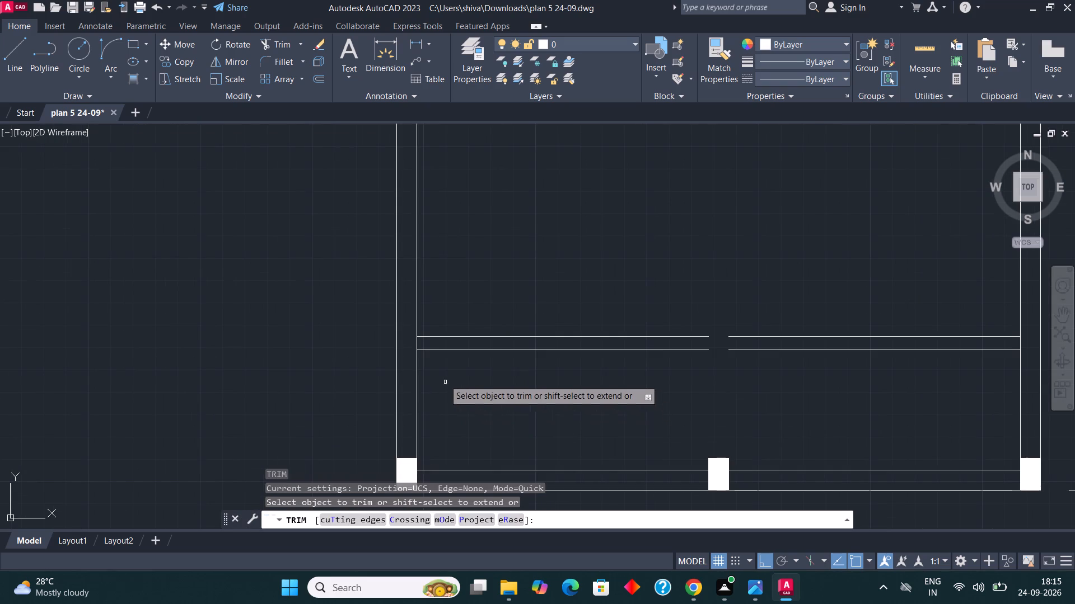
{"action": "scroll", "coordinate": [436, 365], "scroll_direction": "up", "scroll_amount": 2}
{"action": "left_click", "coordinate": [403, 317]}
{"action": "left_click", "coordinate": [359, 311]}
{"action": "scroll", "coordinate": [350, 317], "scroll_direction": "down", "scroll_amount": 2}
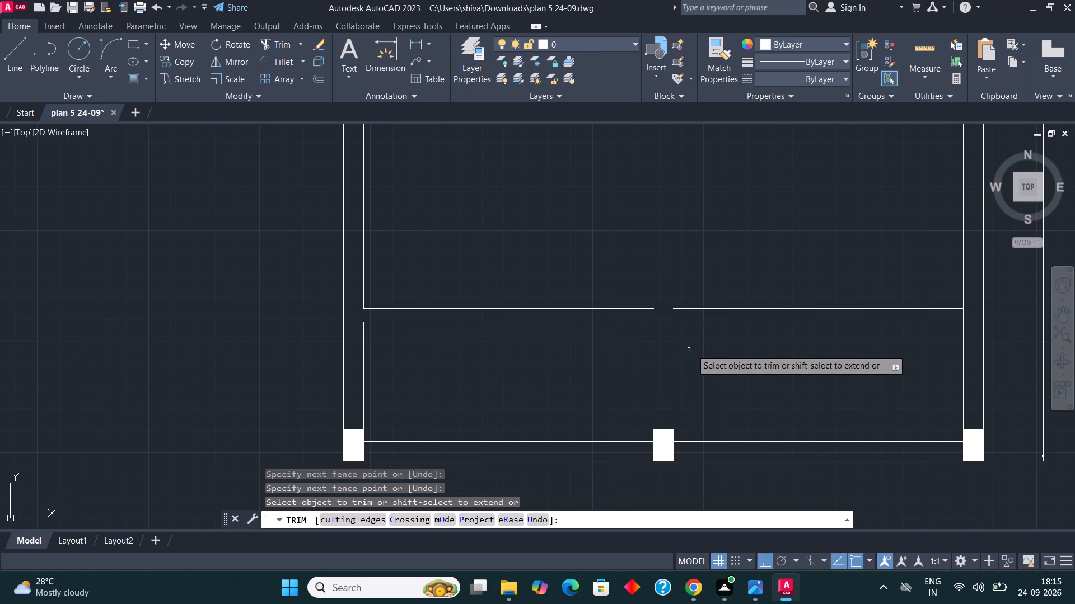
{"action": "scroll", "coordinate": [869, 338], "scroll_direction": "up", "scroll_amount": 1}
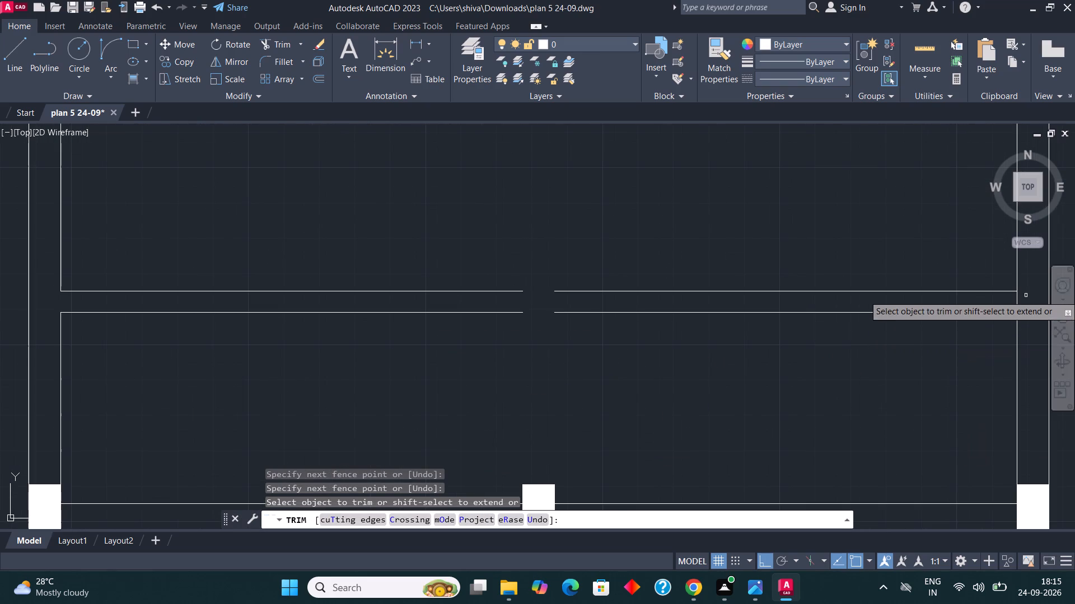
{"action": "left_click", "coordinate": [1026, 295]}
{"action": "left_click", "coordinate": [1004, 305]}
{"action": "scroll", "coordinate": [404, 222], "scroll_direction": "down", "scroll_amount": 1}
{"action": "scroll", "coordinate": [144, 322], "scroll_direction": "up", "scroll_amount": 1}
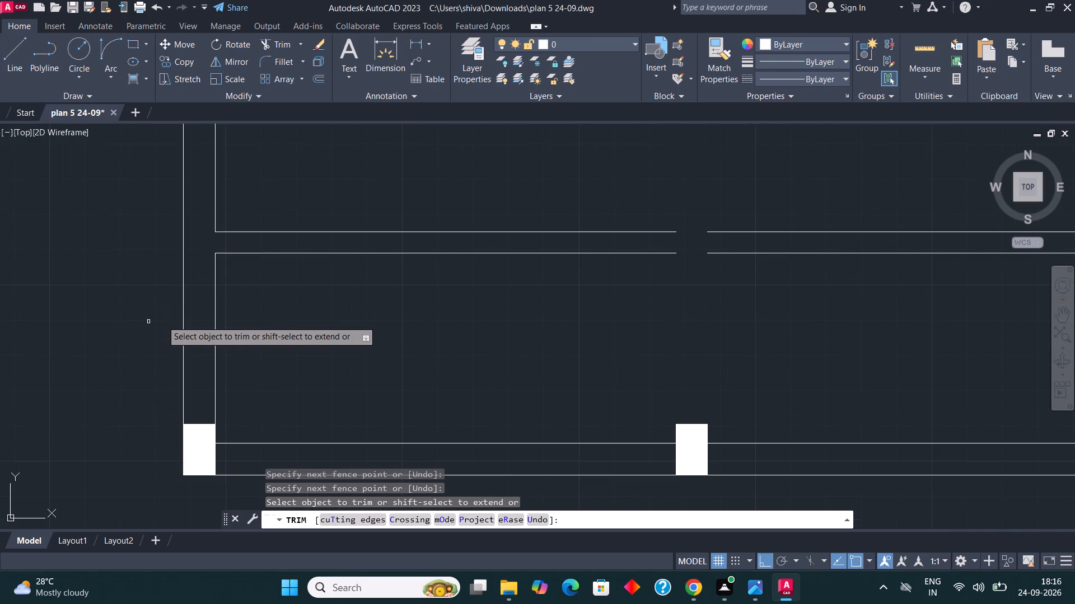
{"action": "key", "text": "Escape"}
{"action": "key", "text": "Escape"}
Create a partition south of the cross wall by offsetting the inner west wall line 5' east, and the resulting line 6" farther east.
{"action": "left_click", "coordinate": [221, 329]}
{"action": "left_click", "coordinate": [211, 329]}
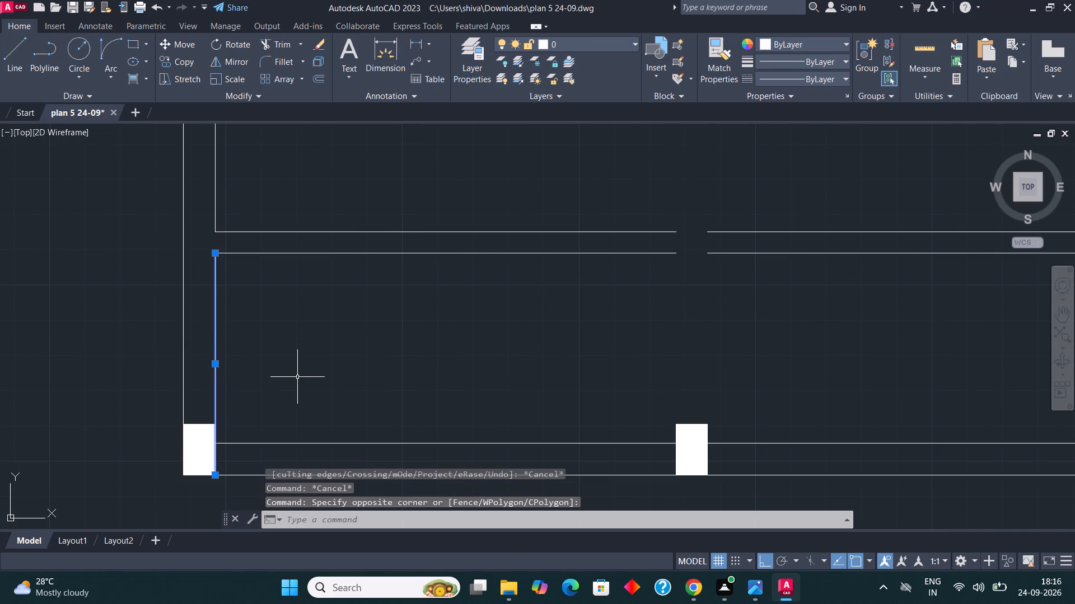
{"action": "left_click", "coordinate": [320, 78]}
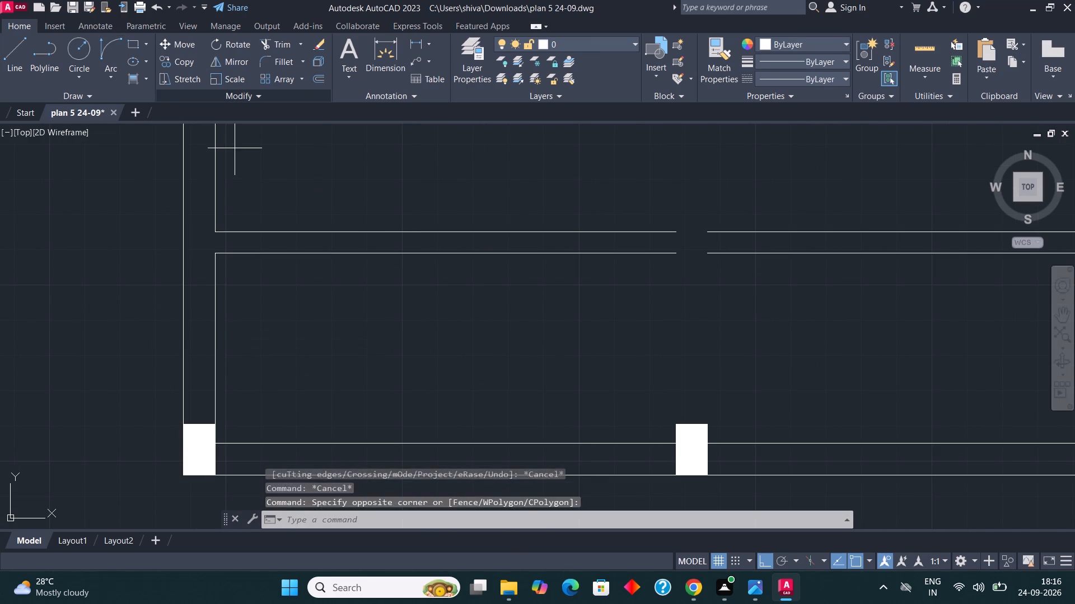
{"action": "type", "text": "5'"}
{"action": "key", "text": "Return"}
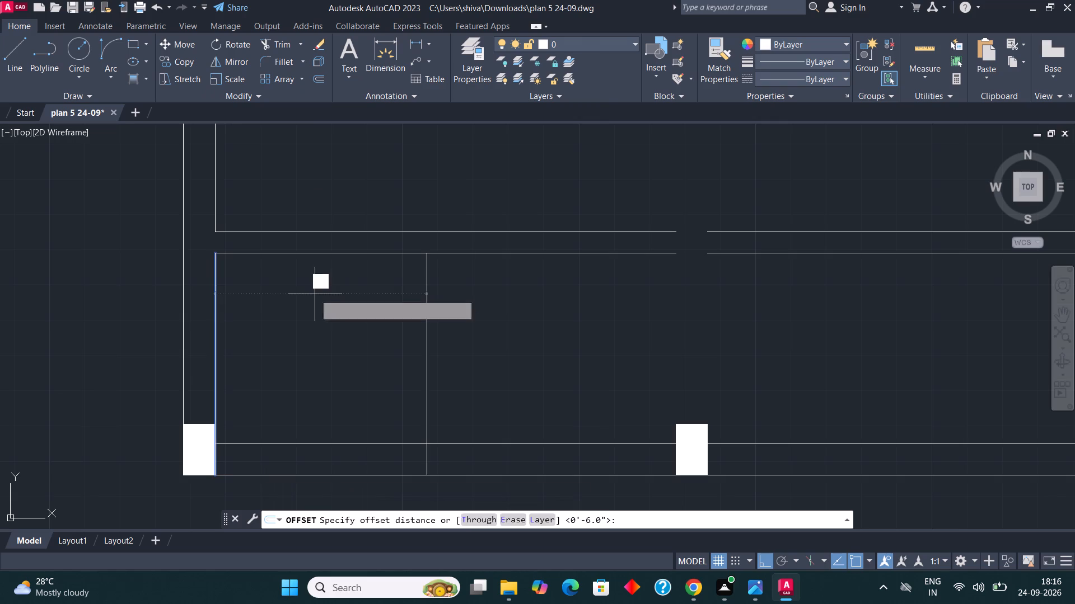
{"action": "left_click", "coordinate": [315, 294]}
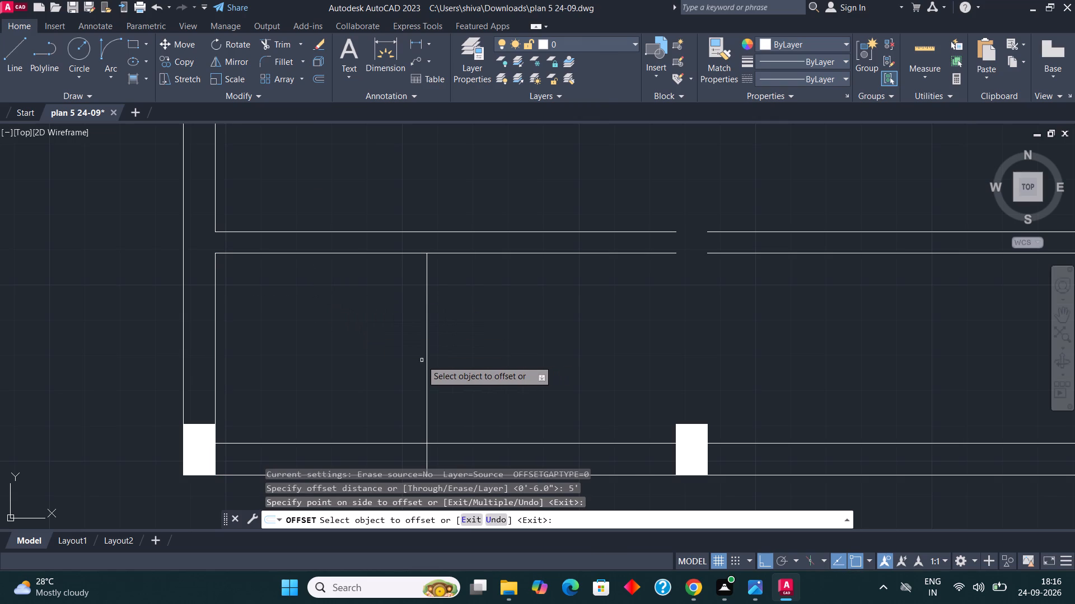
{"action": "left_click", "coordinate": [427, 361]}
{"action": "type", "text": "6\""}
{"action": "key", "text": "Return"}
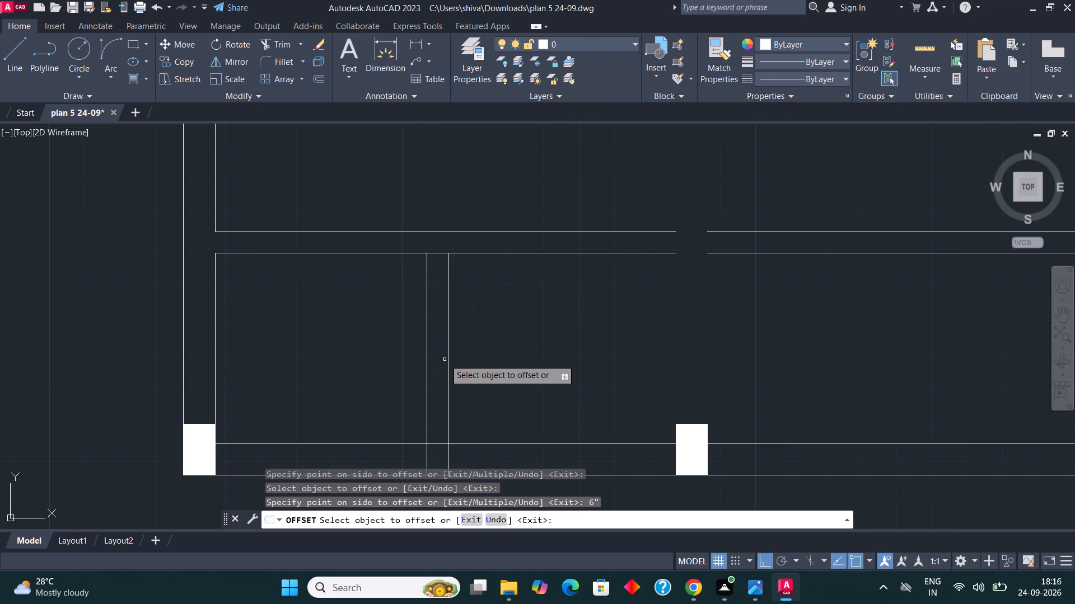
{"action": "key", "text": "Escape"}
{"action": "key", "text": "Escape"}
Trim the partition's junctions with the south wall and the cross wall, removing the overlapping line ends and crossing segments.
{"action": "type", "text": "TR"}
{"action": "key", "text": "Return"}
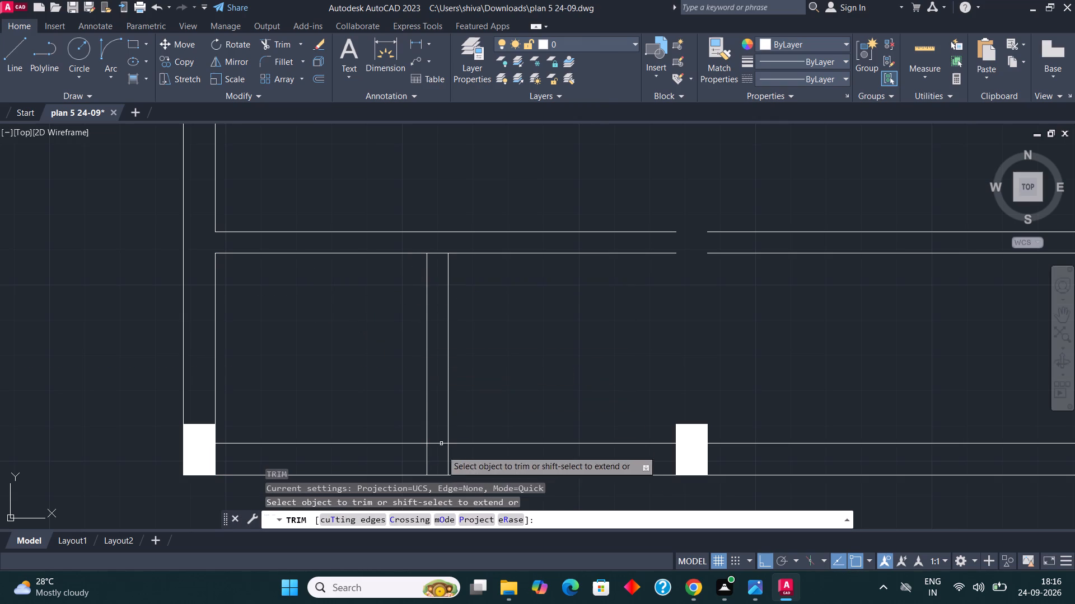
{"action": "scroll", "coordinate": [451, 468], "scroll_direction": "up", "scroll_amount": 2}
{"action": "left_click", "coordinate": [451, 452]}
{"action": "left_click", "coordinate": [334, 447]}
{"action": "left_click_drag", "start_coordinate": [403, 384], "coordinate": [401, 408]}
{"action": "left_click", "coordinate": [396, 478]}
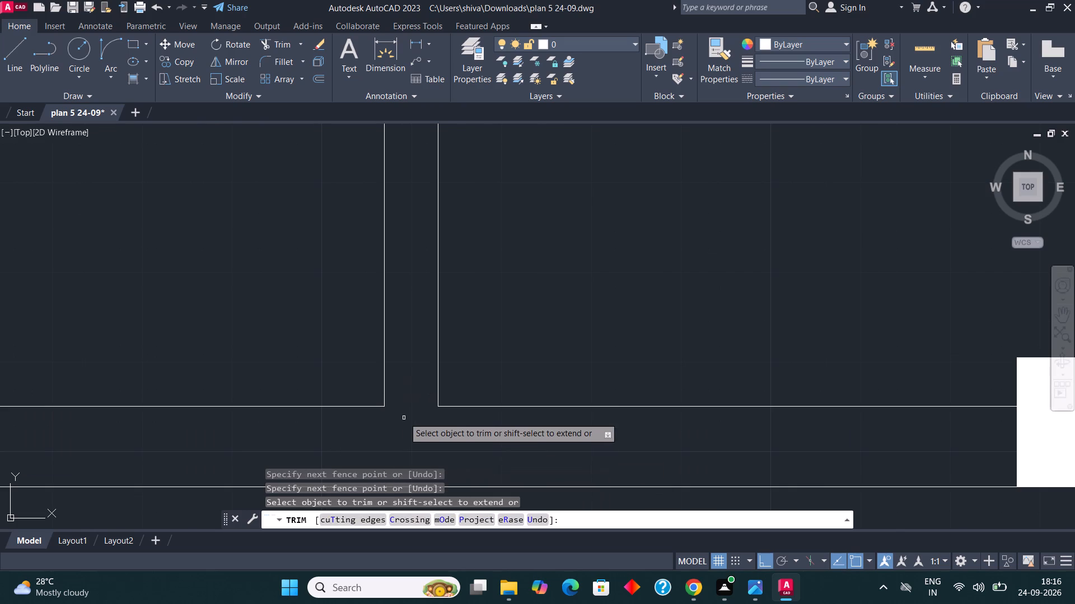
{"action": "scroll", "coordinate": [403, 414], "scroll_direction": "down", "scroll_amount": 2}
{"action": "key", "text": "Escape"}
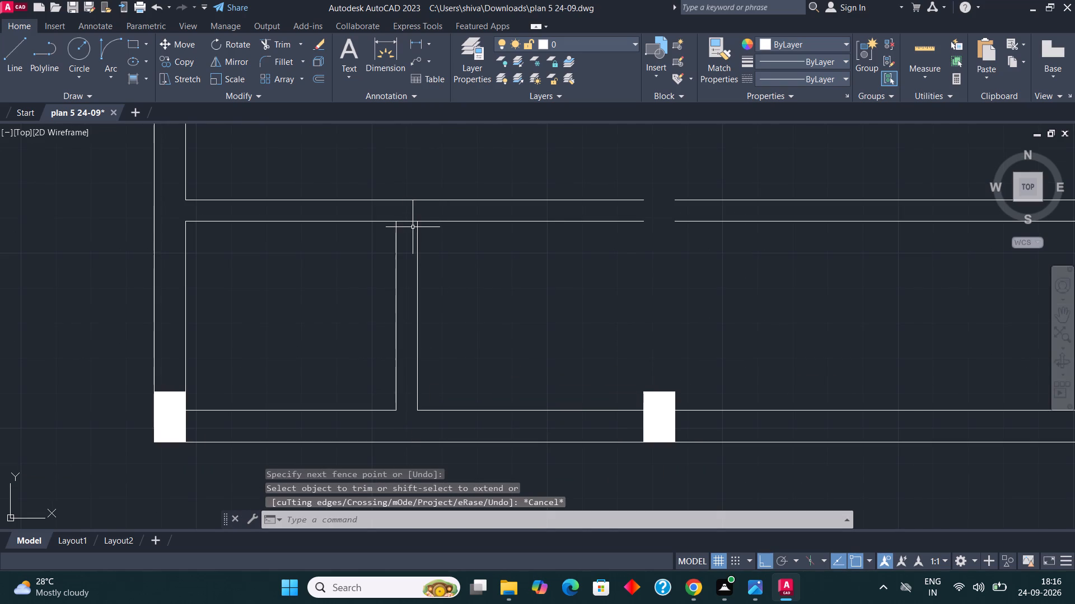
{"action": "key", "text": "space"}
{"action": "left_click", "coordinate": [411, 218]}
{"action": "left_click", "coordinate": [408, 244]}
{"action": "key", "text": "Escape"}
Offset the partition's east face 6' east toward the middle south column.
{"action": "scroll", "coordinate": [418, 262], "scroll_direction": "down", "scroll_amount": 2}
{"action": "left_click", "coordinate": [430, 286]}
{"action": "left_click", "coordinate": [414, 284]}
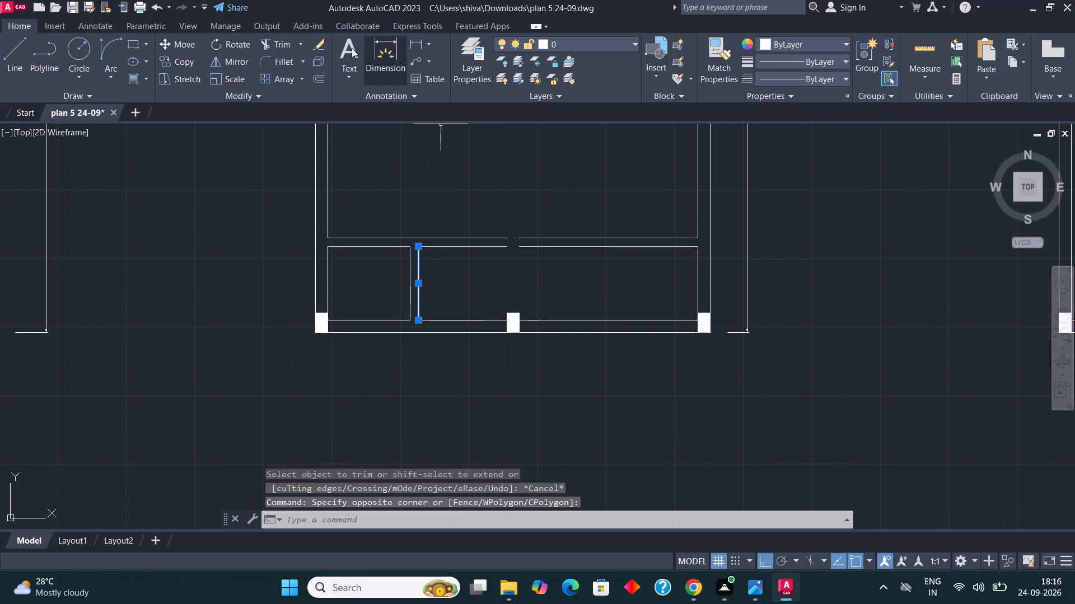
{"action": "left_click", "coordinate": [320, 74]}
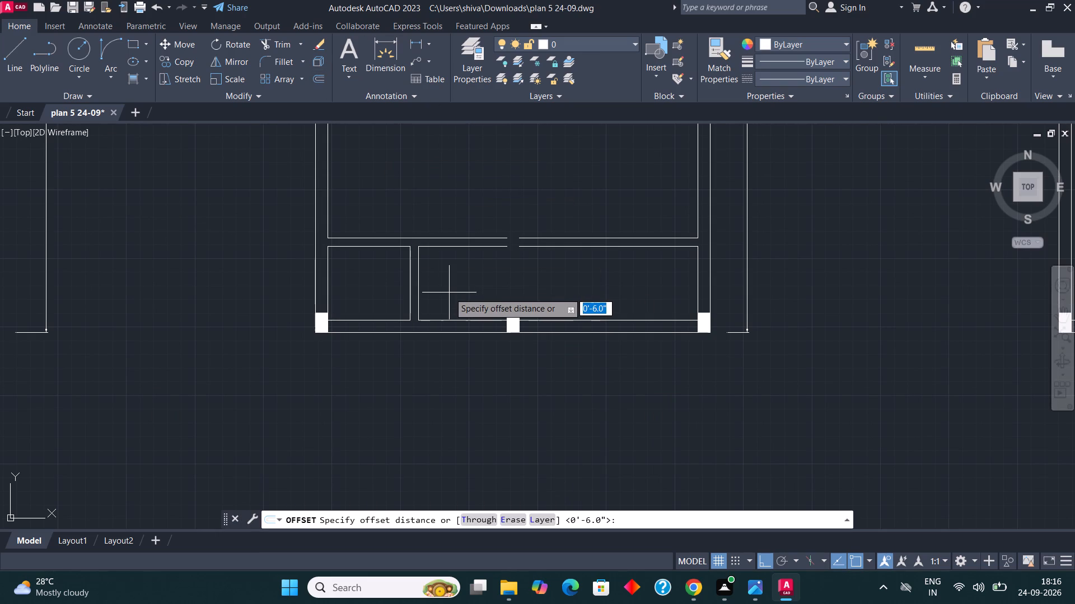
{"action": "type", "text": "6'"}
{"action": "key", "text": "Return"}
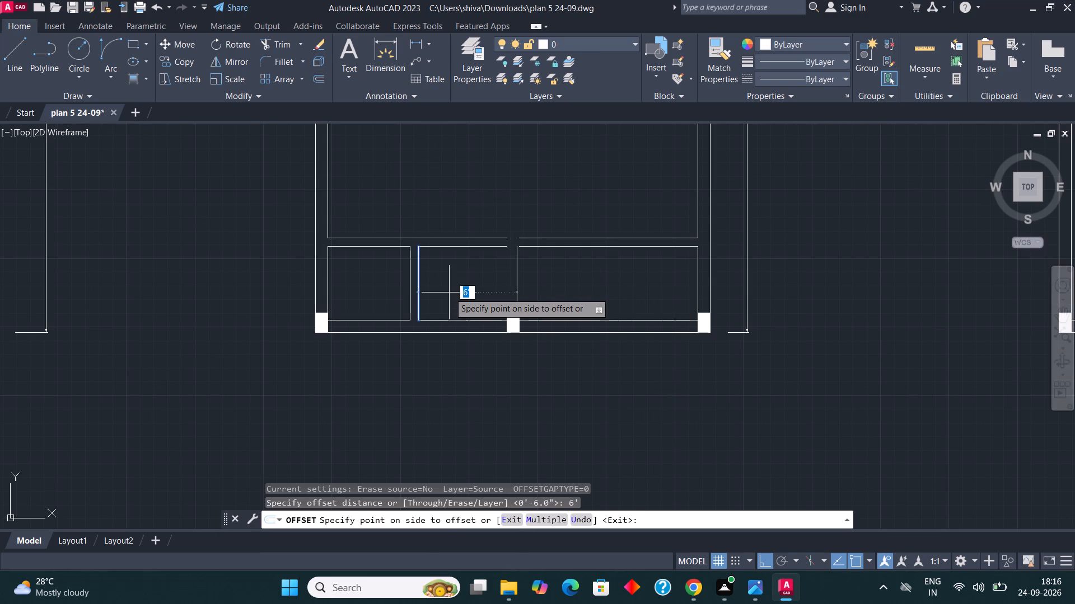
{"action": "scroll", "coordinate": [449, 292], "scroll_direction": "up", "scroll_amount": 1}
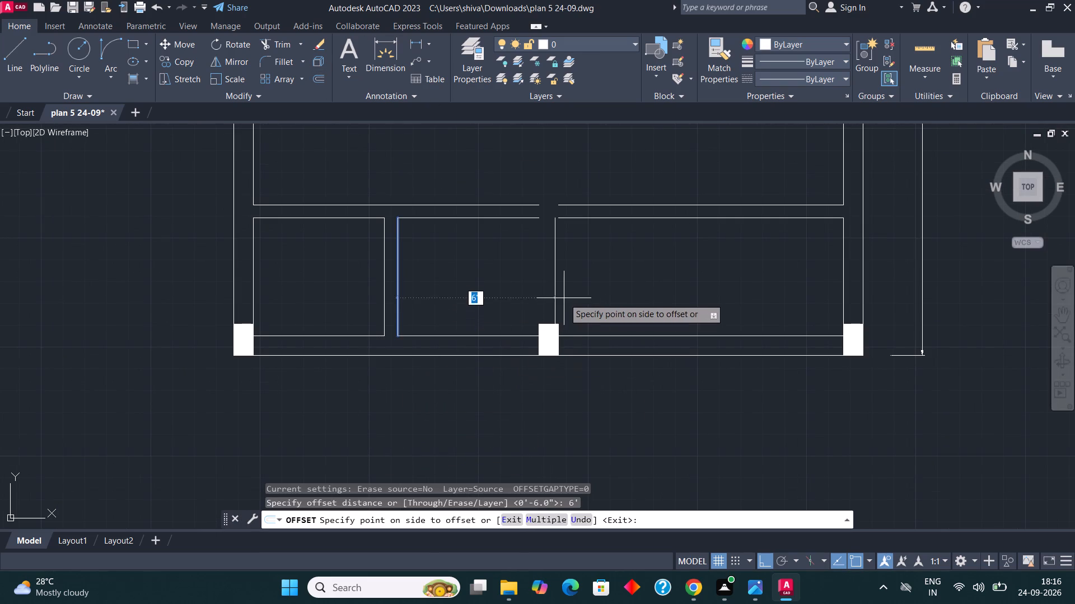
{"action": "scroll", "coordinate": [561, 317], "scroll_direction": "up", "scroll_amount": 1}
{"action": "scroll", "coordinate": [596, 225], "scroll_direction": "up", "scroll_amount": 1}
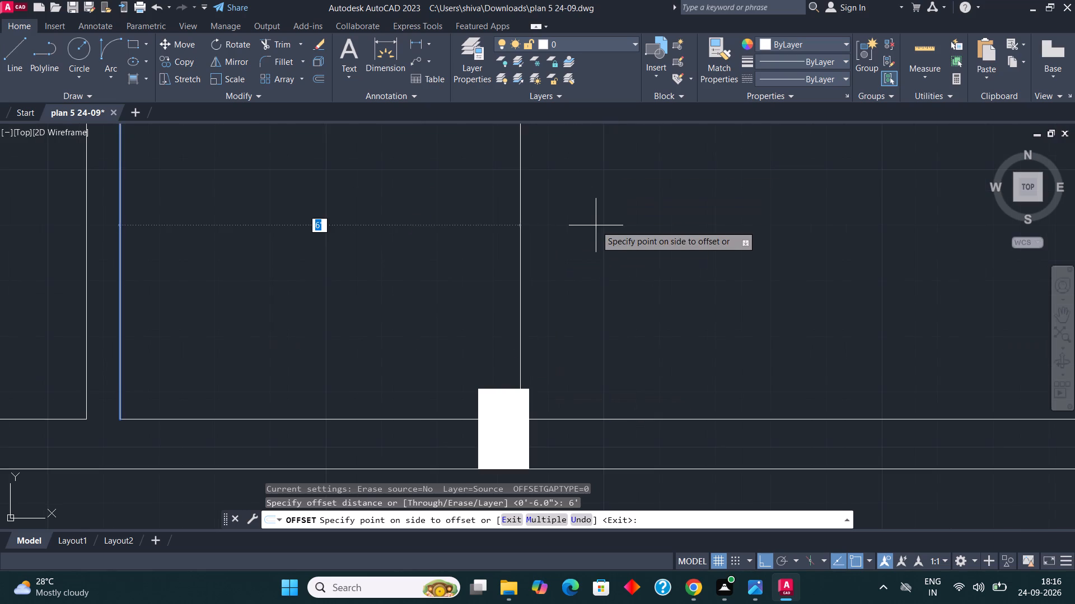
{"action": "left_click", "coordinate": [574, 246]}
Offset the new line by the middle column 6" east to form a second partition, and finish offsetting.
{"action": "scroll", "coordinate": [551, 292], "scroll_direction": "down", "scroll_amount": 1}
{"action": "left_click", "coordinate": [531, 283]}
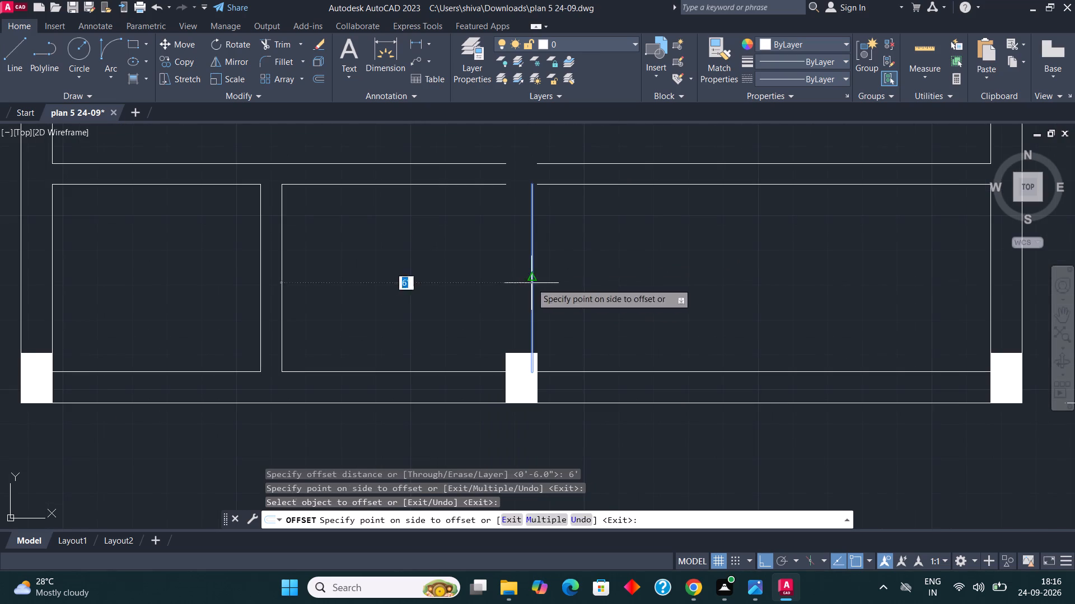
{"action": "type", "text": "6\""}
{"action": "key", "text": "Return"}
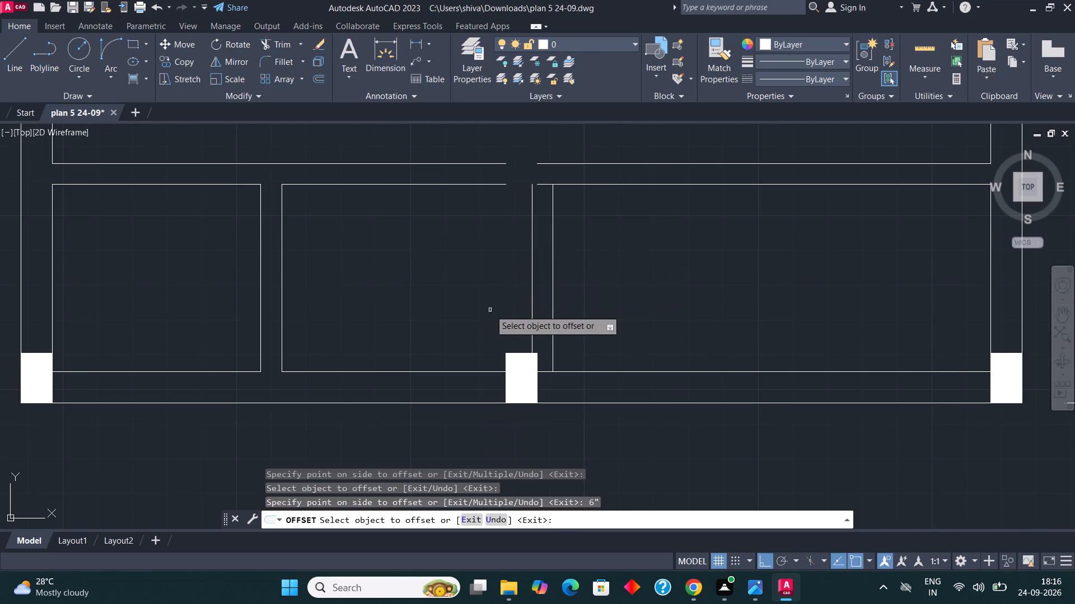
{"action": "scroll", "coordinate": [398, 306], "scroll_direction": "down", "scroll_amount": 2}
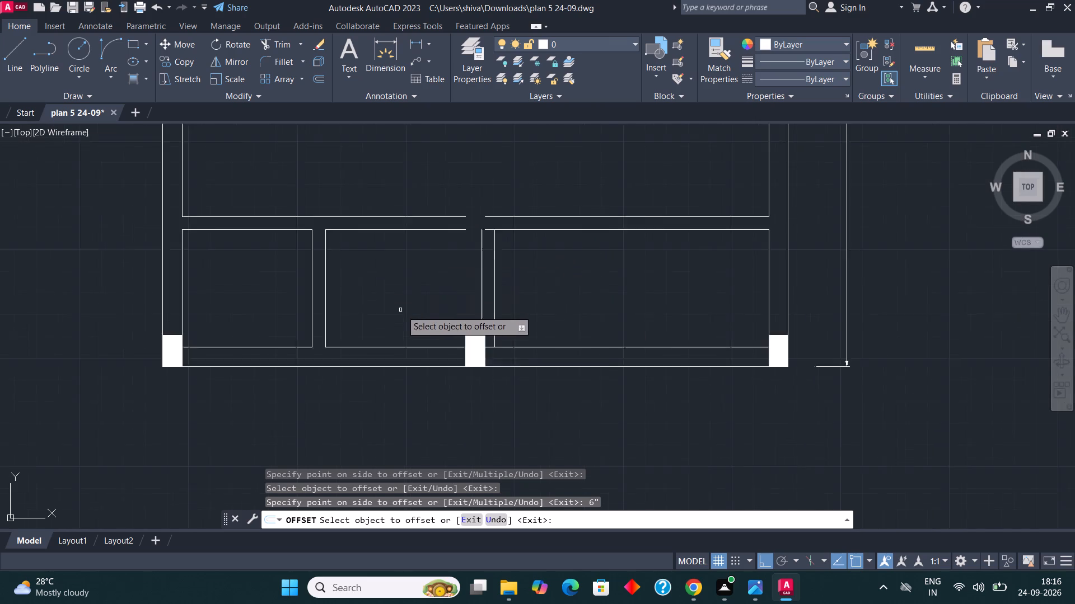
{"action": "scroll", "coordinate": [420, 253], "scroll_direction": "up", "scroll_amount": 2}
{"action": "scroll", "coordinate": [428, 306], "scroll_direction": "down", "scroll_amount": 3}
{"action": "scroll", "coordinate": [438, 218], "scroll_direction": "up", "scroll_amount": 2}
{"action": "scroll", "coordinate": [435, 228], "scroll_direction": "down", "scroll_amount": 2}
{"action": "scroll", "coordinate": [442, 298], "scroll_direction": "down", "scroll_amount": 1}
{"action": "scroll", "coordinate": [437, 268], "scroll_direction": "up", "scroll_amount": 2}
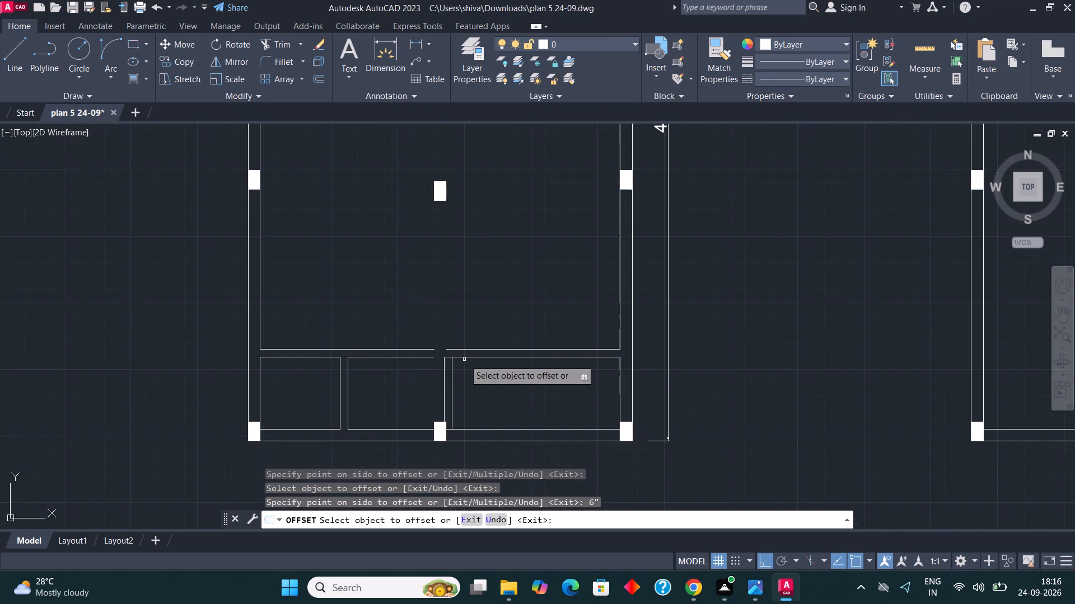
{"action": "scroll", "coordinate": [464, 360], "scroll_direction": "down", "scroll_amount": 1}
{"action": "scroll", "coordinate": [448, 389], "scroll_direction": "up", "scroll_amount": 2}
{"action": "key", "text": "Escape"}
{"action": "key", "text": "Escape"}
Erase both lines of the second partition beside the middle south column.
{"action": "left_click_drag", "start_coordinate": [471, 369], "coordinate": [464, 369]}
{"action": "left_click", "coordinate": [424, 364]}
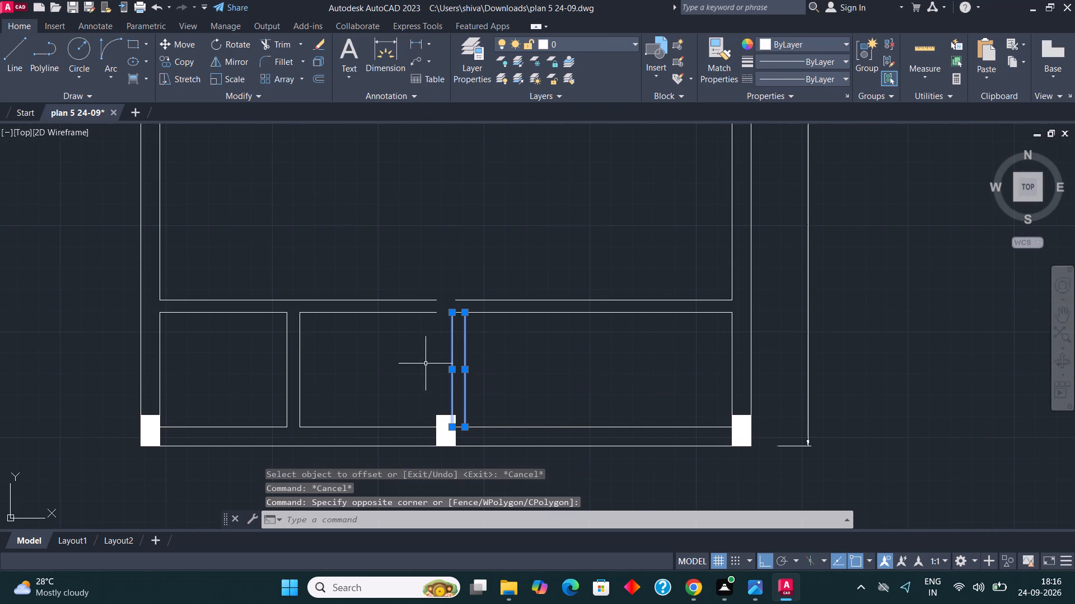
{"action": "key", "text": "Delete"}
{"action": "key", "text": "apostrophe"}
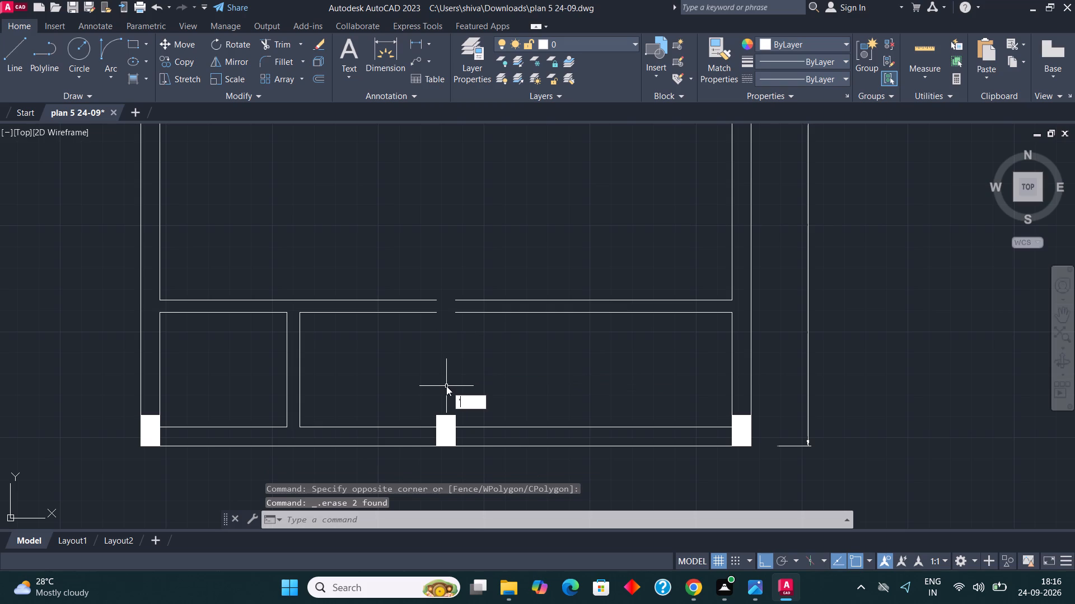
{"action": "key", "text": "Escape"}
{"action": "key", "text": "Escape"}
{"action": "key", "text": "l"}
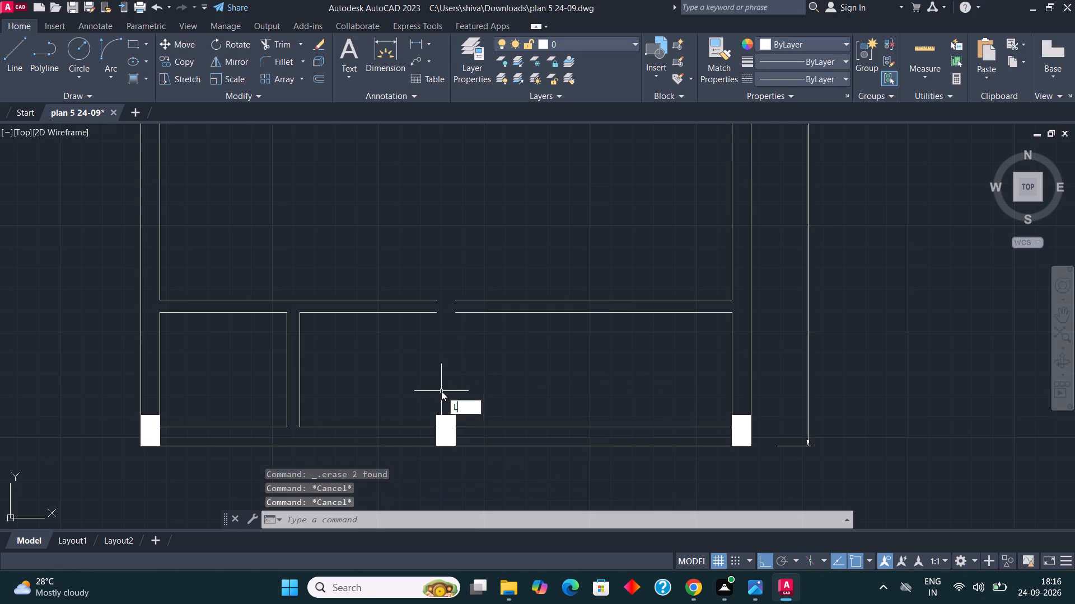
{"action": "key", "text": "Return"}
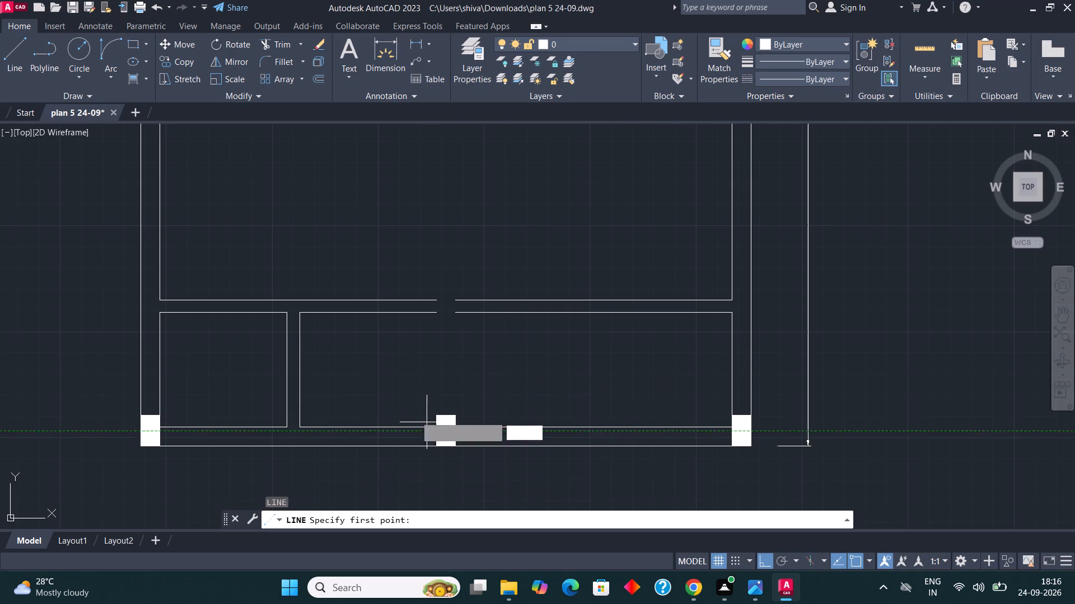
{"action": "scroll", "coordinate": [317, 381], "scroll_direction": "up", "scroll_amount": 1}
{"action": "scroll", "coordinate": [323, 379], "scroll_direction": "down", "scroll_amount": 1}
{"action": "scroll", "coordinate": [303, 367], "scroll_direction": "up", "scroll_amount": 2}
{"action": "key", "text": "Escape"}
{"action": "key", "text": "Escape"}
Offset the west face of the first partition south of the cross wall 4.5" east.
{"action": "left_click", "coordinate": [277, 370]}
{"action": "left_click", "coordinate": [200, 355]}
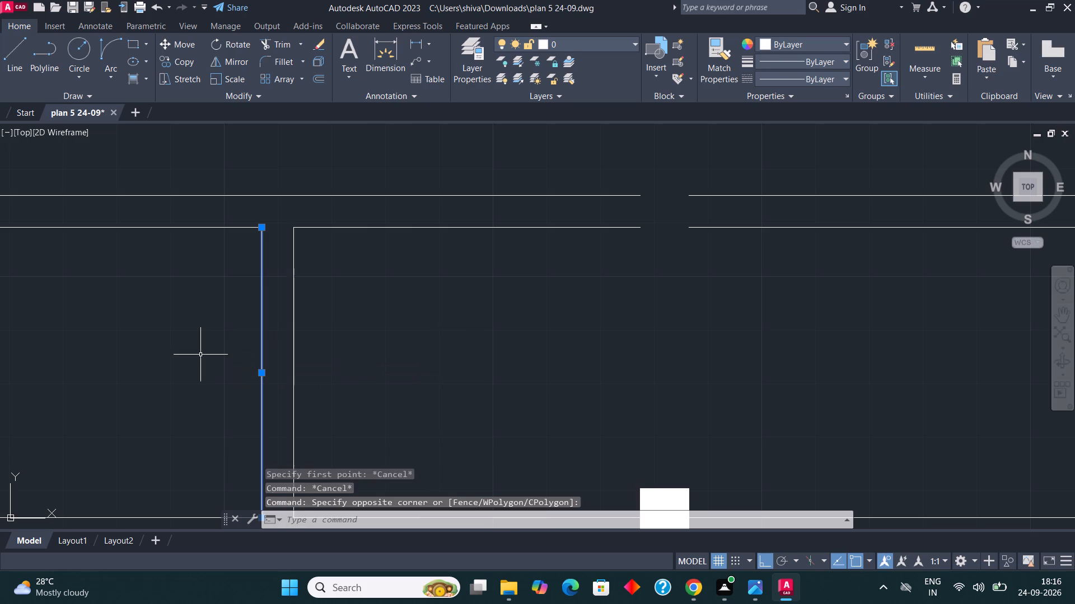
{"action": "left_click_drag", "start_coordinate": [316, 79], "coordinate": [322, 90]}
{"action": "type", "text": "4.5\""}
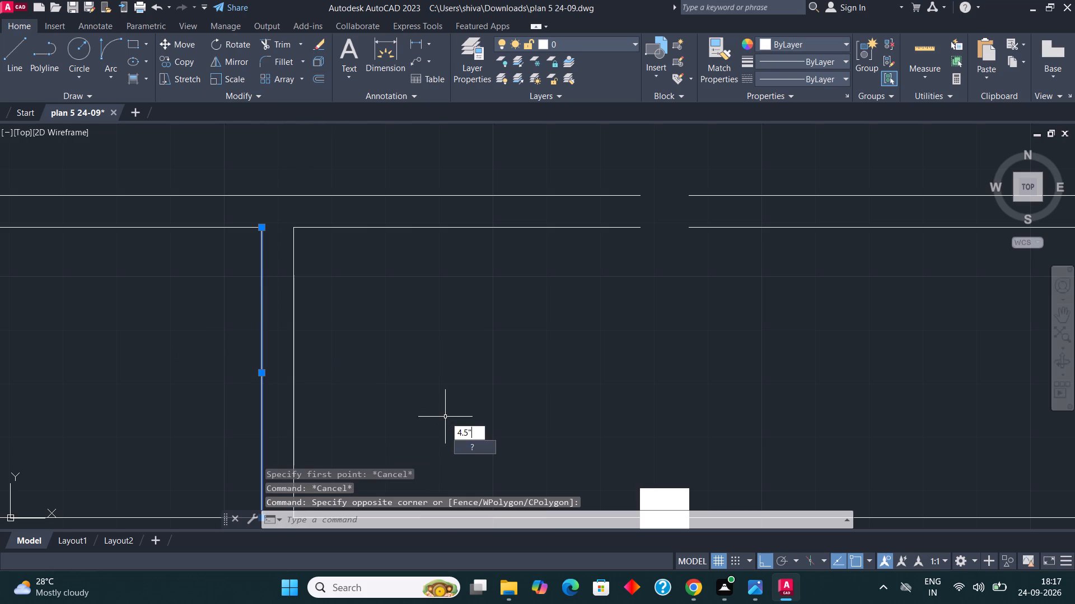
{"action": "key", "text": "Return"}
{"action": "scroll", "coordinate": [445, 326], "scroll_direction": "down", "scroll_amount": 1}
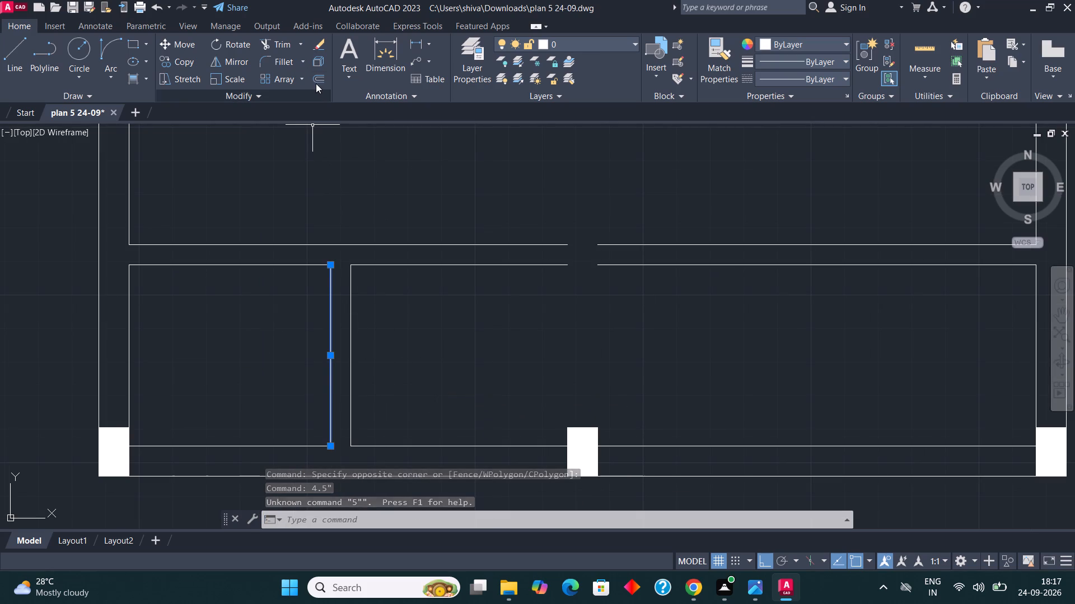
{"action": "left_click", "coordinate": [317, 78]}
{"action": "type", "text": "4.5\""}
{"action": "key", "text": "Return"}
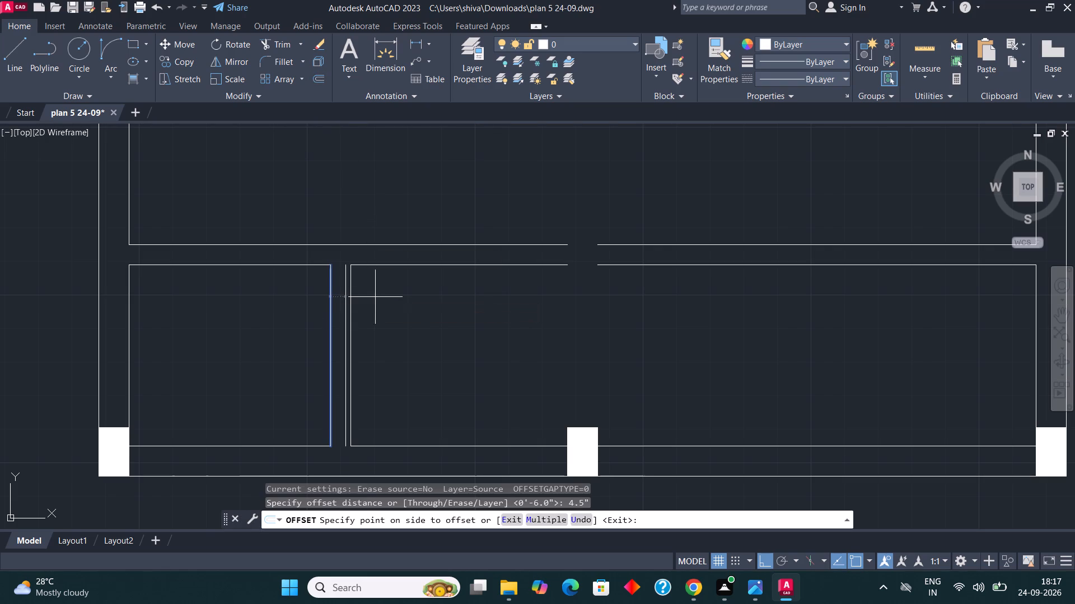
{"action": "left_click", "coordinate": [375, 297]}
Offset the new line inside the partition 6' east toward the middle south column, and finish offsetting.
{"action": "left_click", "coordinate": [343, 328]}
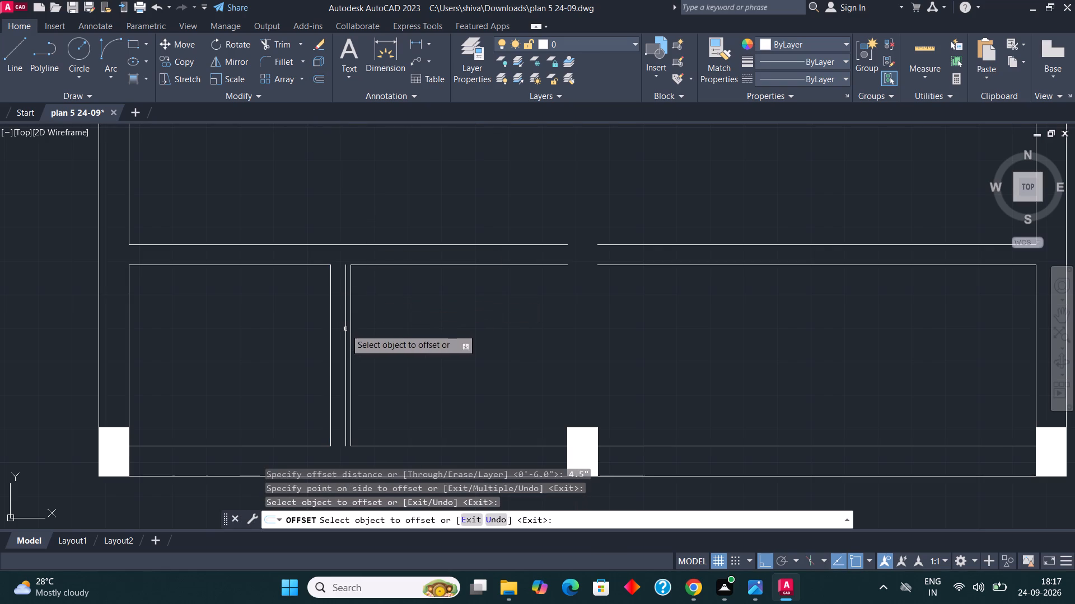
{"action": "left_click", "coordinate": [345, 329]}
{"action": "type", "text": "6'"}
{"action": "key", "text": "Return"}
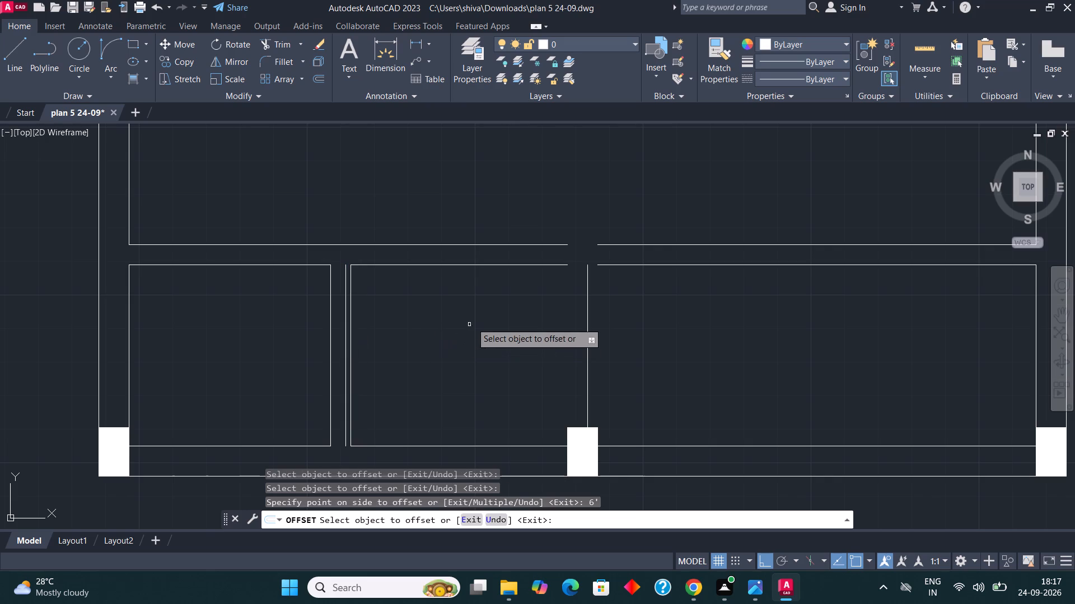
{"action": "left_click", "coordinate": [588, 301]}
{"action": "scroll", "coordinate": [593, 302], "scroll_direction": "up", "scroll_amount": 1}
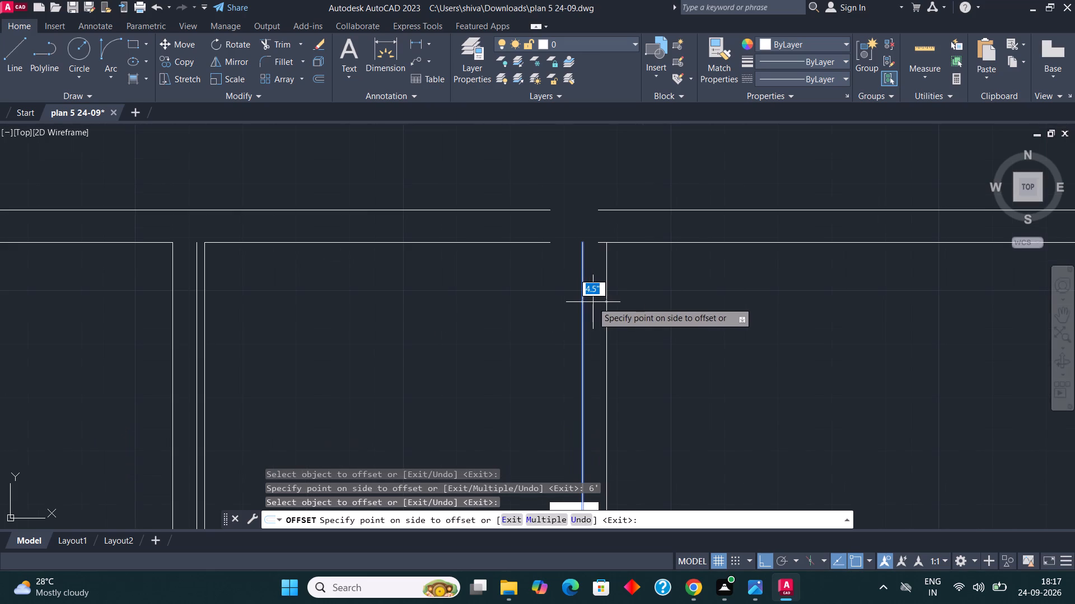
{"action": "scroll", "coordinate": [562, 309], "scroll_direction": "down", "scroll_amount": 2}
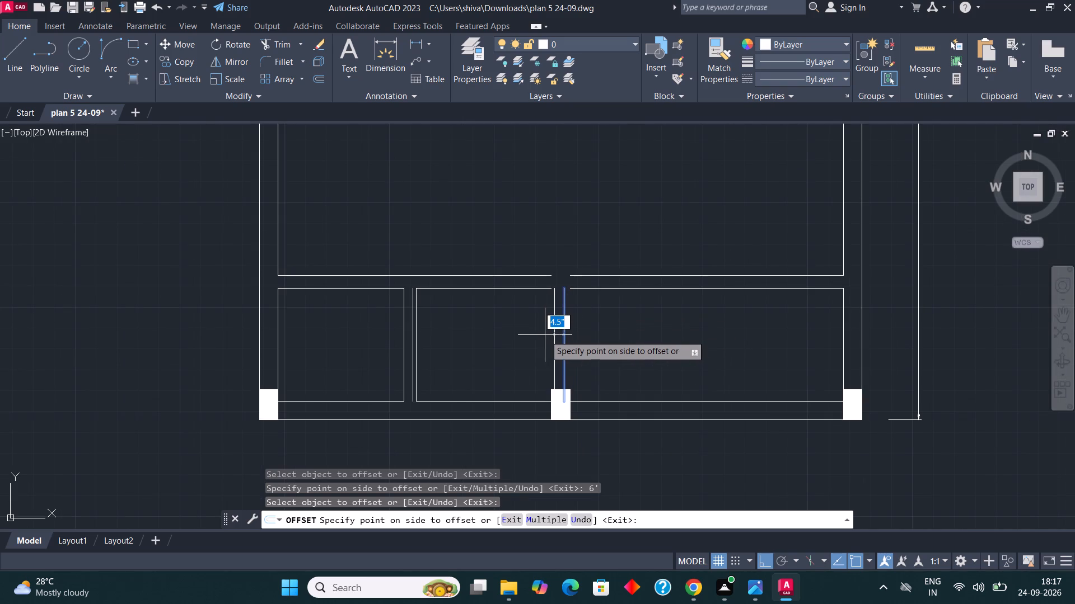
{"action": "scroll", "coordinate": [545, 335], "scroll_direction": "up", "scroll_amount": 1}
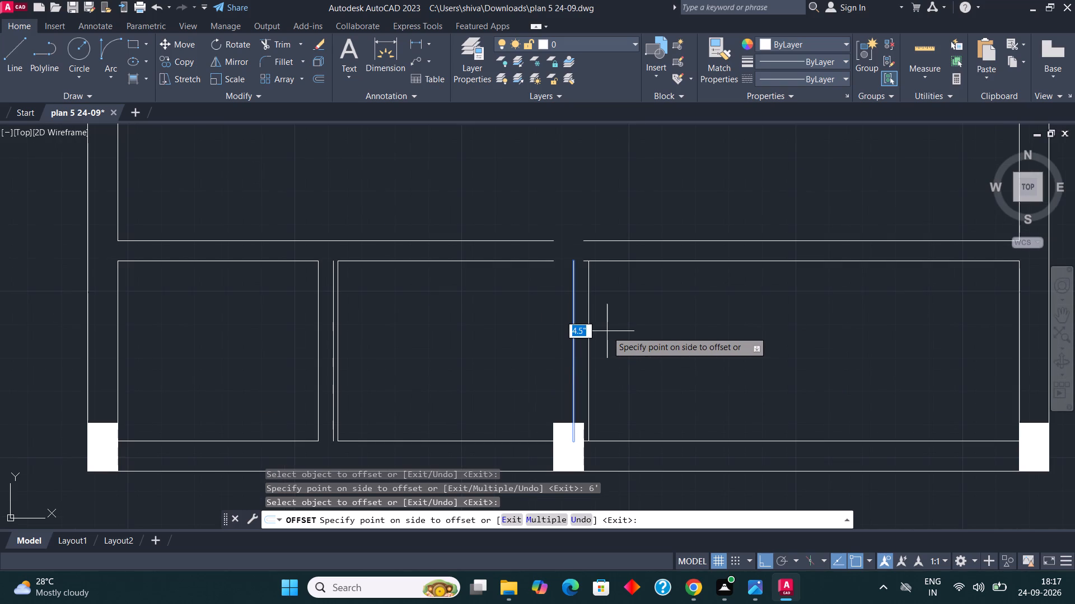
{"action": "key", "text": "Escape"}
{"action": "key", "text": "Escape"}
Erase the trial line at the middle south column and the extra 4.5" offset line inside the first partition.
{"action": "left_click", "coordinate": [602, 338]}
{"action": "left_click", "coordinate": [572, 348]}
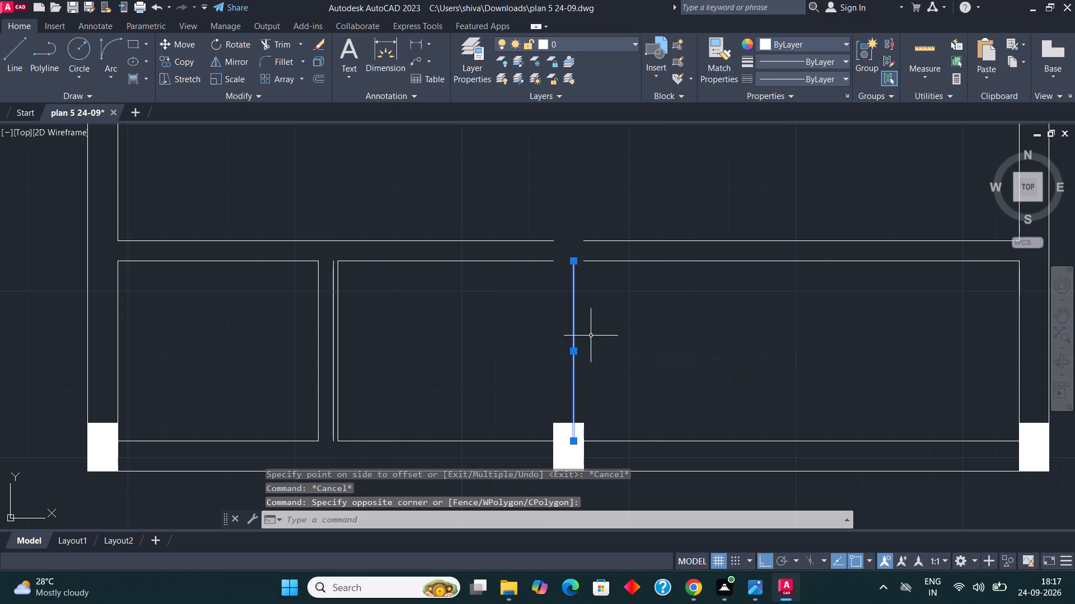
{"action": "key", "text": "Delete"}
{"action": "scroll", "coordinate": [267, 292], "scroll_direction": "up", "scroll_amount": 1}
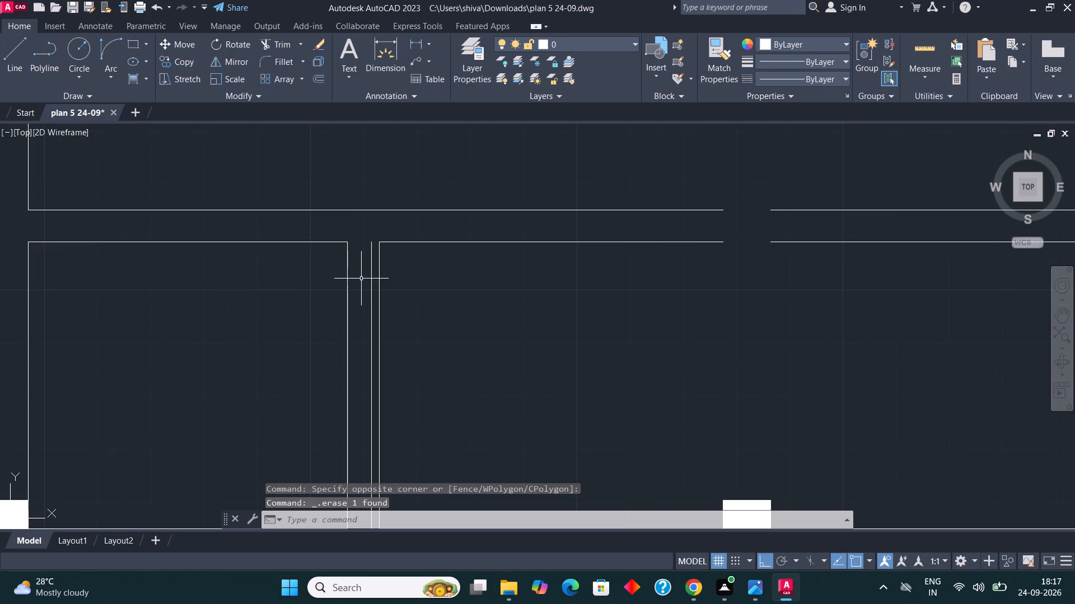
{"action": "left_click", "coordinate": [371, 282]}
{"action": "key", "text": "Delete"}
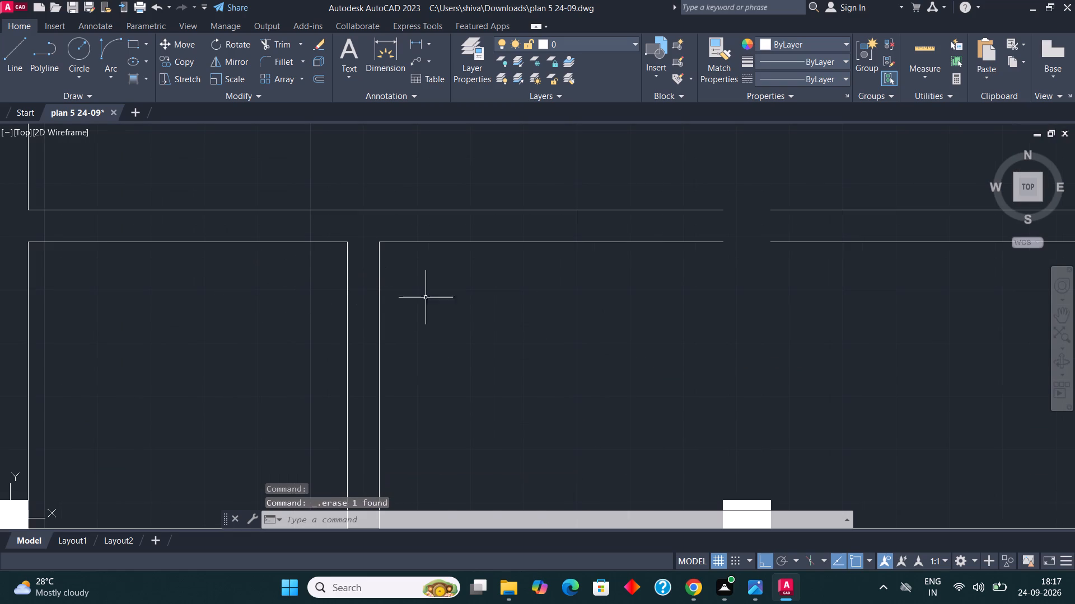
Create a partition at the middle south column by offsetting the first partition's east face 6' east, and the resulting line 6" back west.
{"action": "left_click", "coordinate": [414, 305]}
{"action": "left_click", "coordinate": [356, 307]}
{"action": "left_click", "coordinate": [325, 87]}
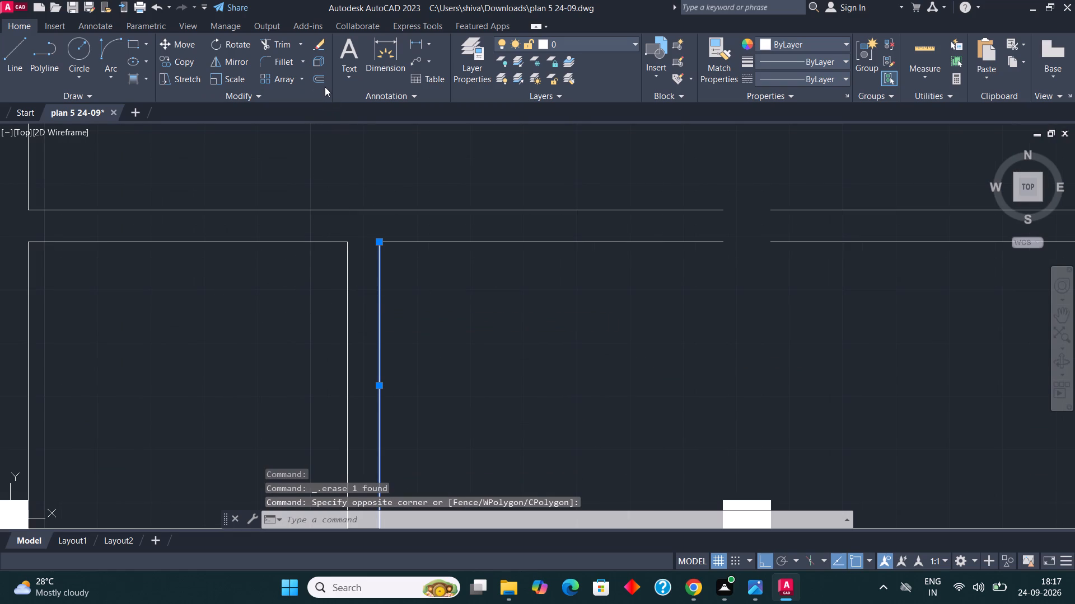
{"action": "left_click", "coordinate": [324, 82]}
{"action": "type", "text": "6'"}
{"action": "key", "text": "Return"}
{"action": "left_click", "coordinate": [559, 377]}
{"action": "scroll", "coordinate": [611, 290], "scroll_direction": "down", "scroll_amount": 1}
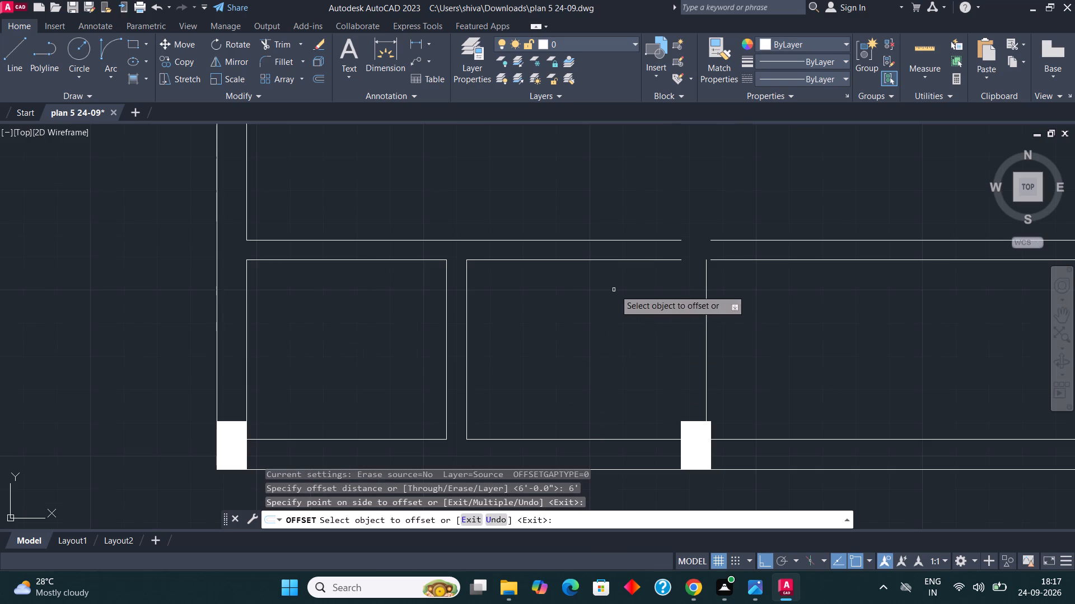
{"action": "left_click", "coordinate": [705, 357]}
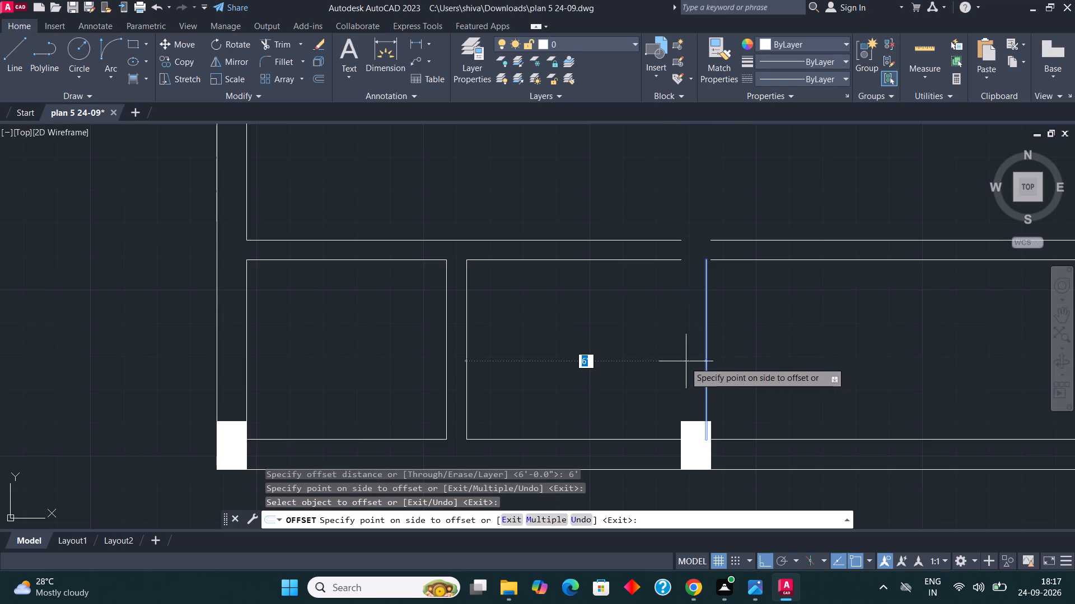
{"action": "type", "text": "6\""}
{"action": "key", "text": "Return"}
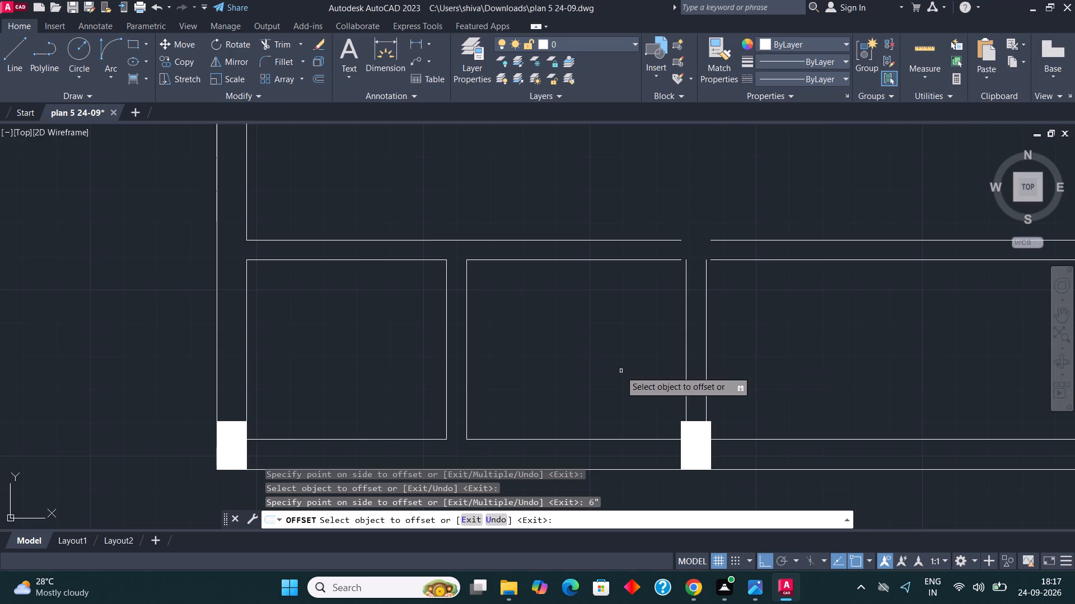
{"action": "scroll", "coordinate": [620, 371], "scroll_direction": "down", "scroll_amount": 2}
{"action": "scroll", "coordinate": [677, 290], "scroll_direction": "up", "scroll_amount": 2}
{"action": "scroll", "coordinate": [605, 426], "scroll_direction": "down", "scroll_amount": 2}
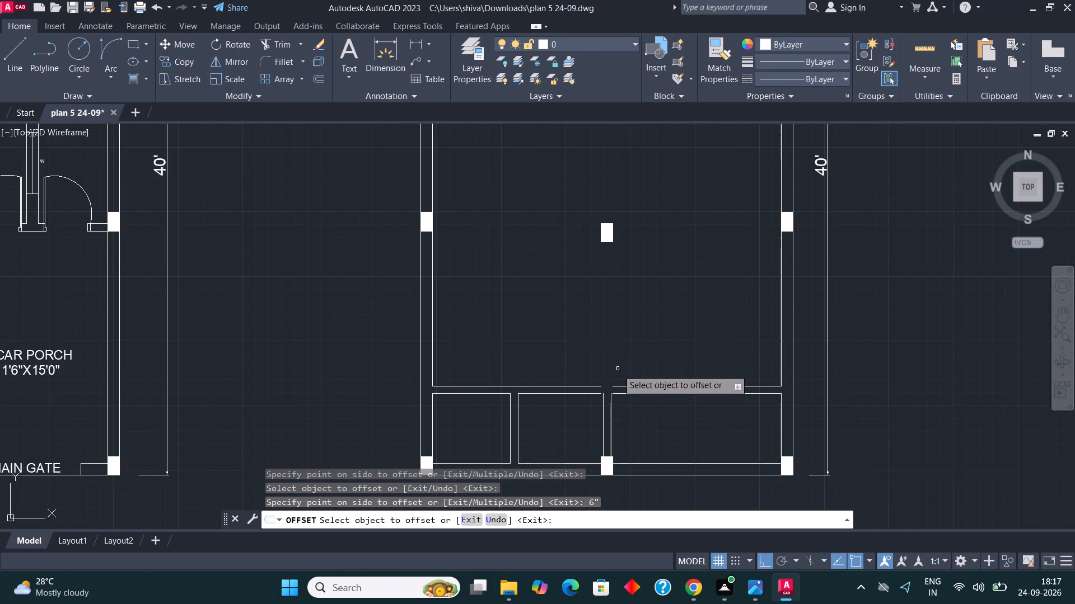
{"action": "scroll", "coordinate": [613, 395], "scroll_direction": "up", "scroll_amount": 2}
{"action": "scroll", "coordinate": [616, 347], "scroll_direction": "down", "scroll_amount": 1}
{"action": "scroll", "coordinate": [597, 416], "scroll_direction": "up", "scroll_amount": 2}
{"action": "scroll", "coordinate": [597, 416], "scroll_direction": "down", "scroll_amount": 2}
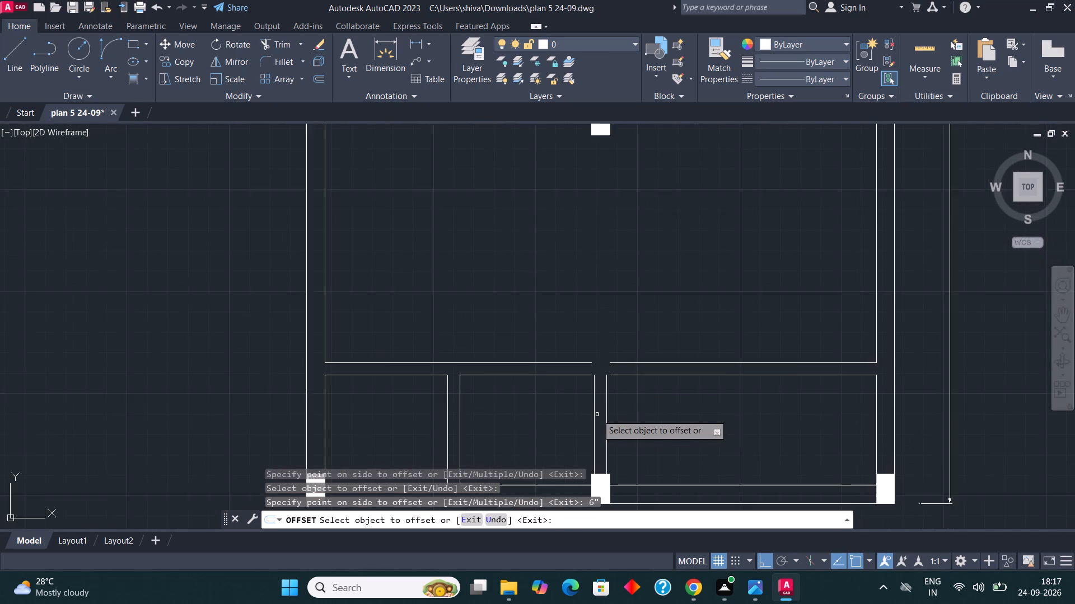
{"action": "scroll", "coordinate": [597, 414], "scroll_direction": "down", "scroll_amount": 1}
{"action": "key", "text": "Escape"}
{"action": "key", "text": "Escape"}
Extend both faces of the new partition north across the cross wall and through the central column to its north edge.
{"action": "type", "text": "EX"}
{"action": "key", "text": "Return"}
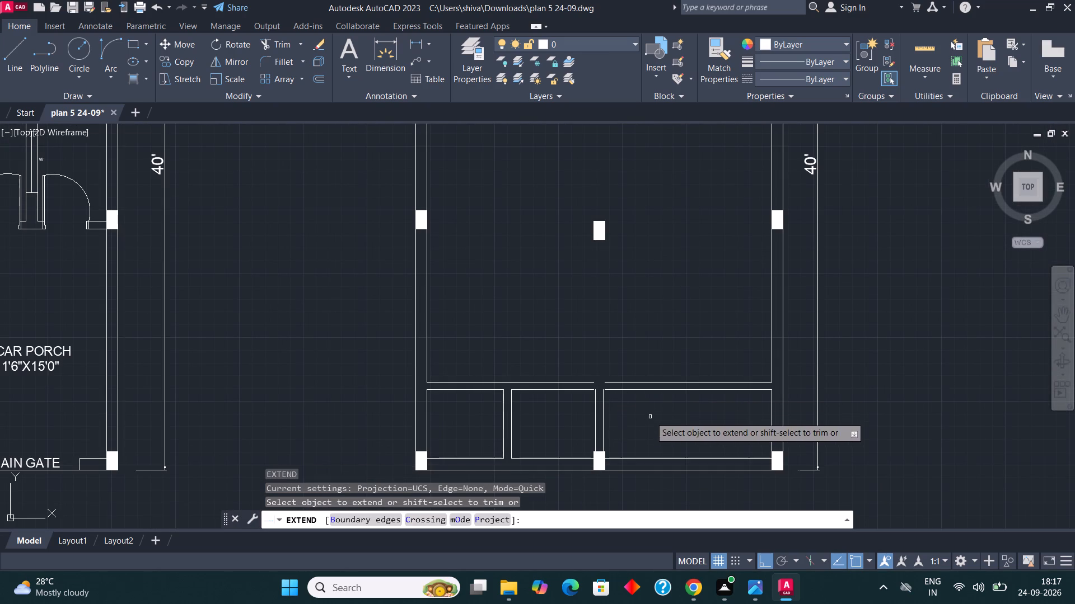
{"action": "left_click", "coordinate": [650, 417]}
{"action": "left_click", "coordinate": [554, 422]}
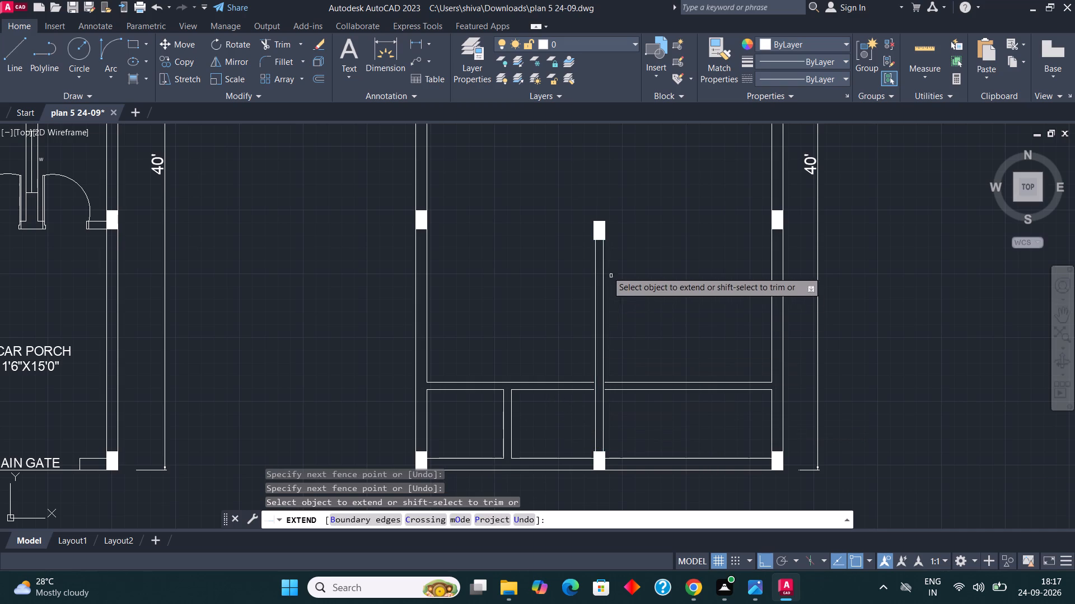
{"action": "scroll", "coordinate": [599, 267], "scroll_direction": "up", "scroll_amount": 2}
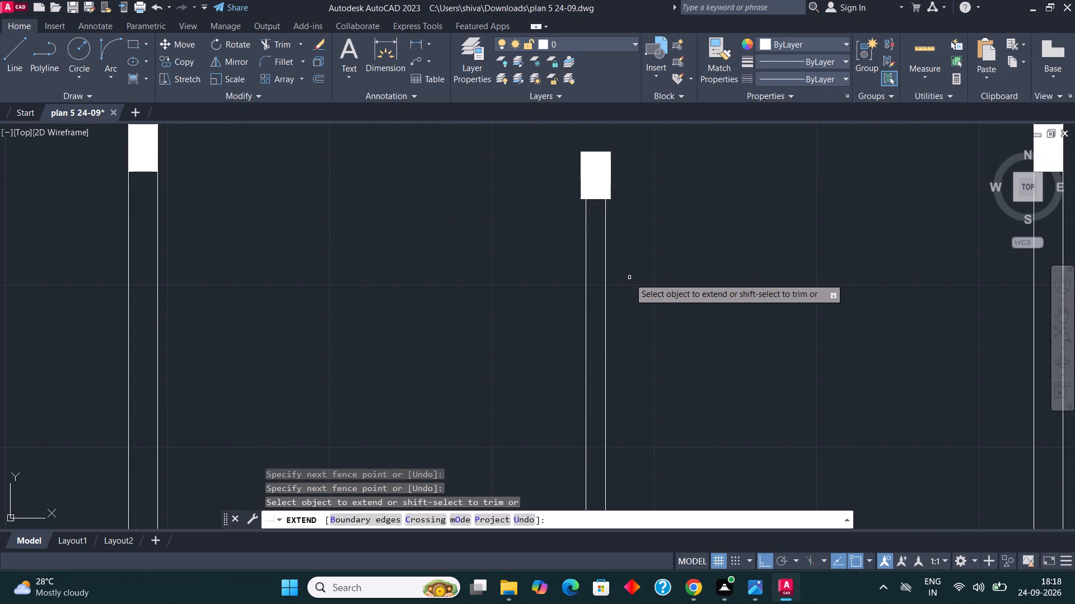
{"action": "left_click", "coordinate": [627, 275]}
{"action": "left_click", "coordinate": [564, 275]}
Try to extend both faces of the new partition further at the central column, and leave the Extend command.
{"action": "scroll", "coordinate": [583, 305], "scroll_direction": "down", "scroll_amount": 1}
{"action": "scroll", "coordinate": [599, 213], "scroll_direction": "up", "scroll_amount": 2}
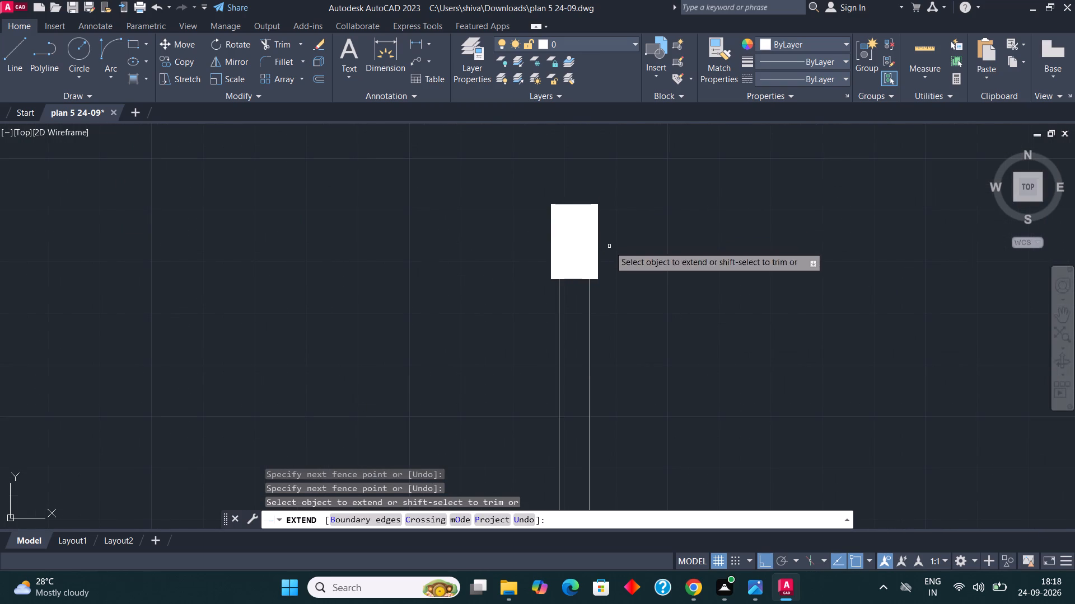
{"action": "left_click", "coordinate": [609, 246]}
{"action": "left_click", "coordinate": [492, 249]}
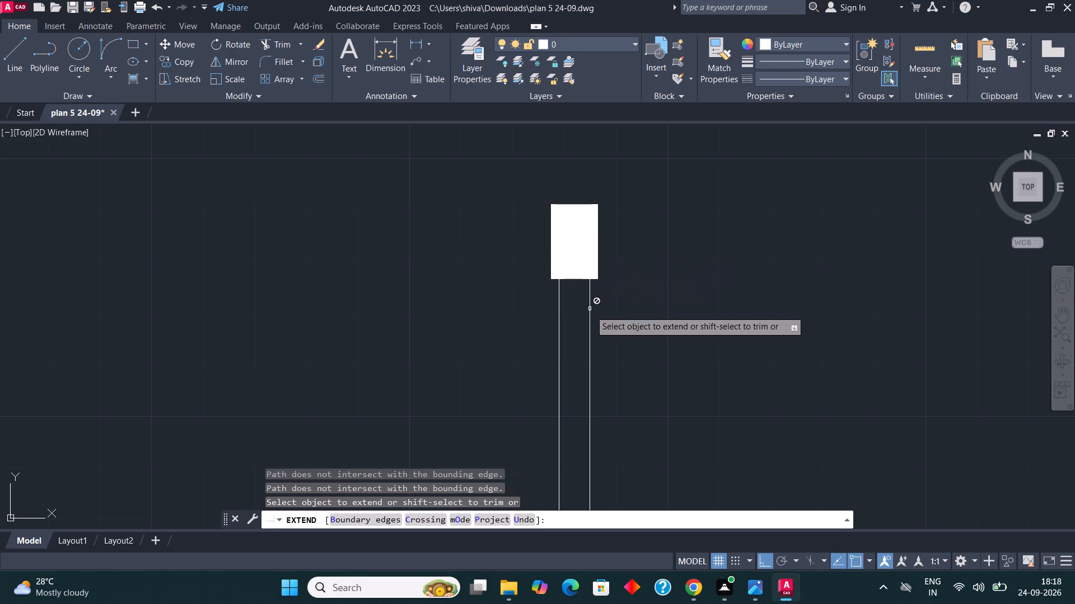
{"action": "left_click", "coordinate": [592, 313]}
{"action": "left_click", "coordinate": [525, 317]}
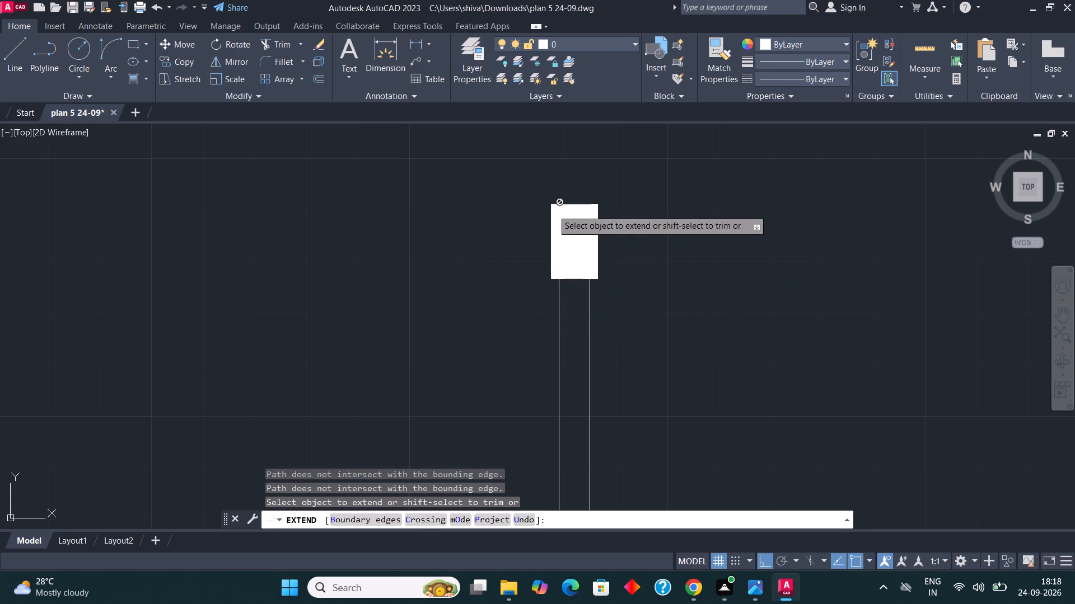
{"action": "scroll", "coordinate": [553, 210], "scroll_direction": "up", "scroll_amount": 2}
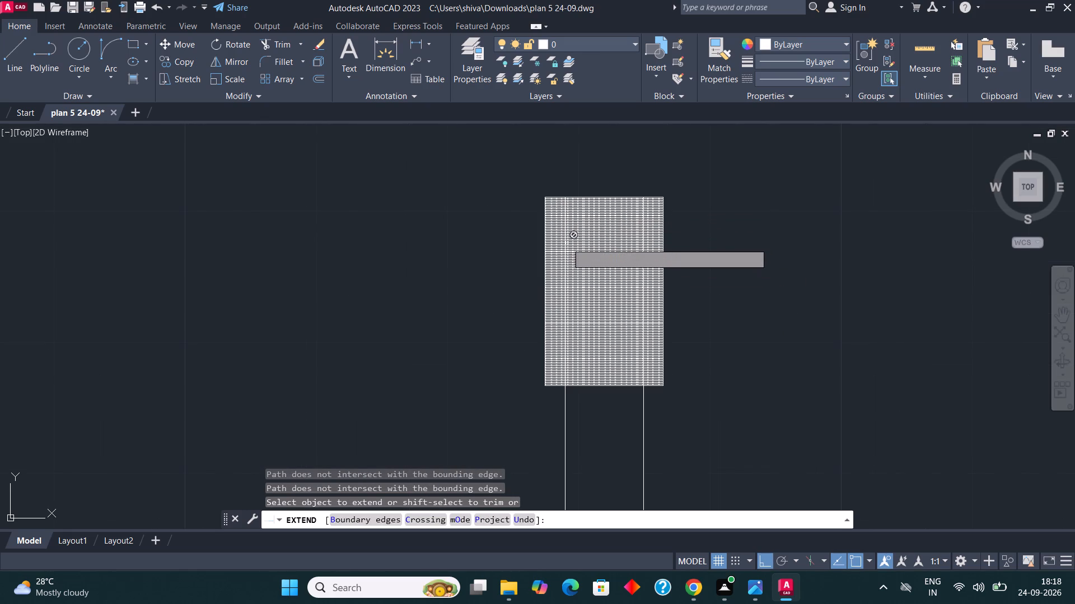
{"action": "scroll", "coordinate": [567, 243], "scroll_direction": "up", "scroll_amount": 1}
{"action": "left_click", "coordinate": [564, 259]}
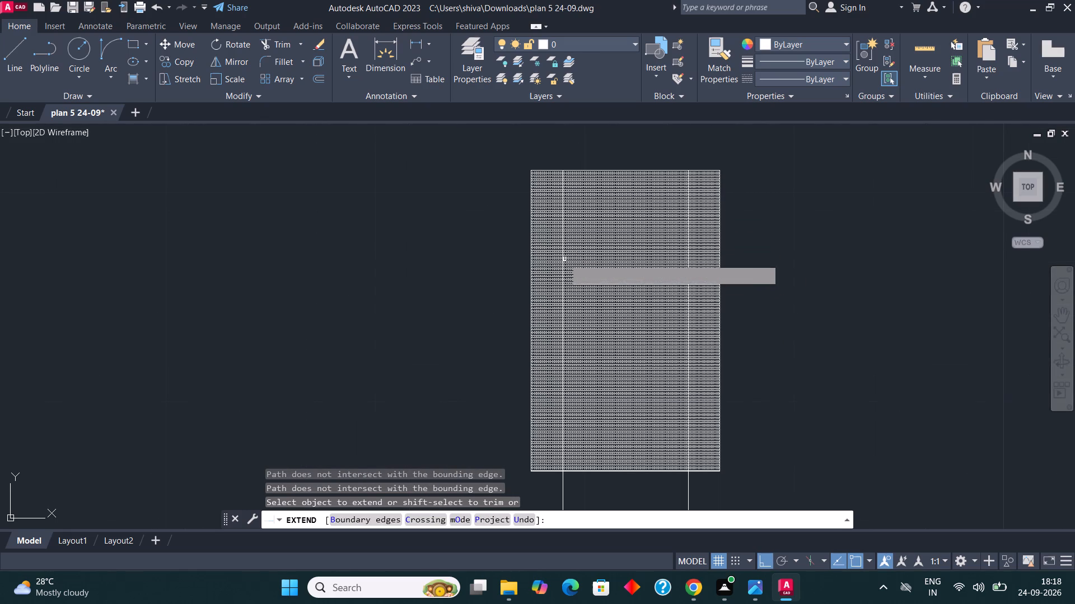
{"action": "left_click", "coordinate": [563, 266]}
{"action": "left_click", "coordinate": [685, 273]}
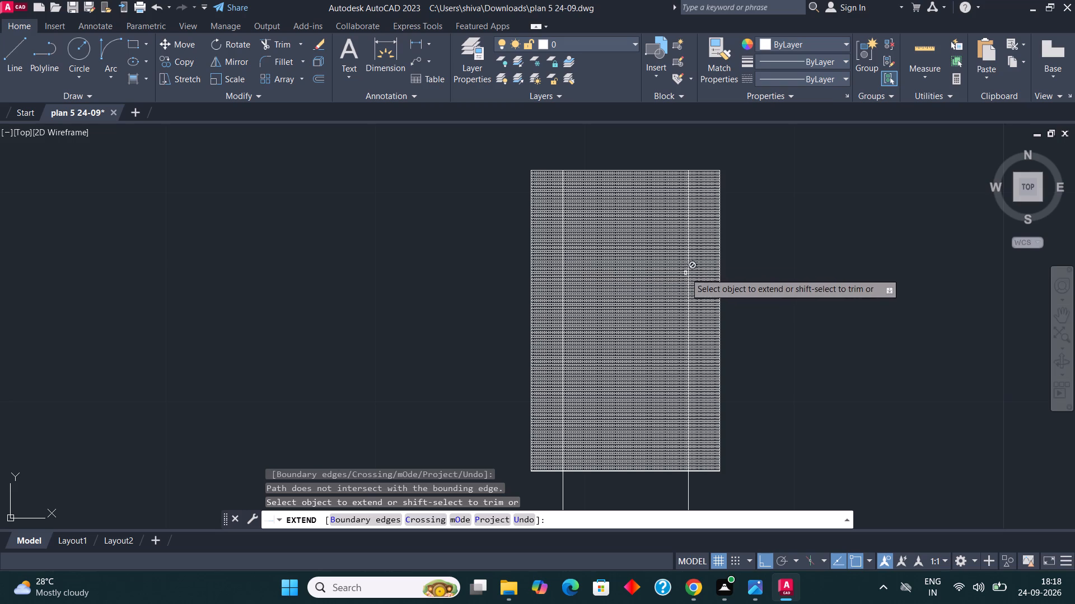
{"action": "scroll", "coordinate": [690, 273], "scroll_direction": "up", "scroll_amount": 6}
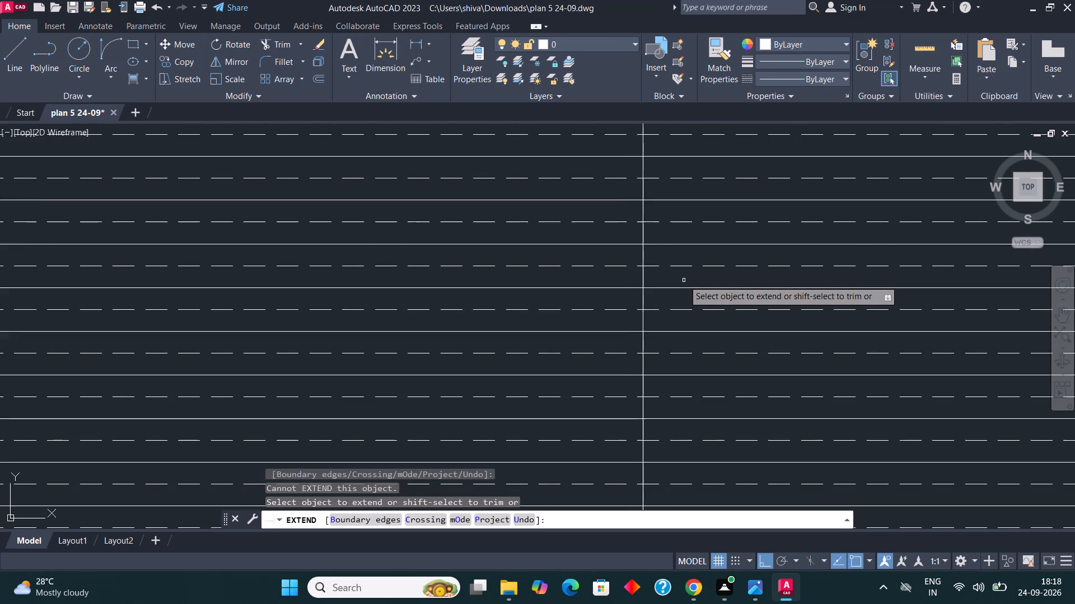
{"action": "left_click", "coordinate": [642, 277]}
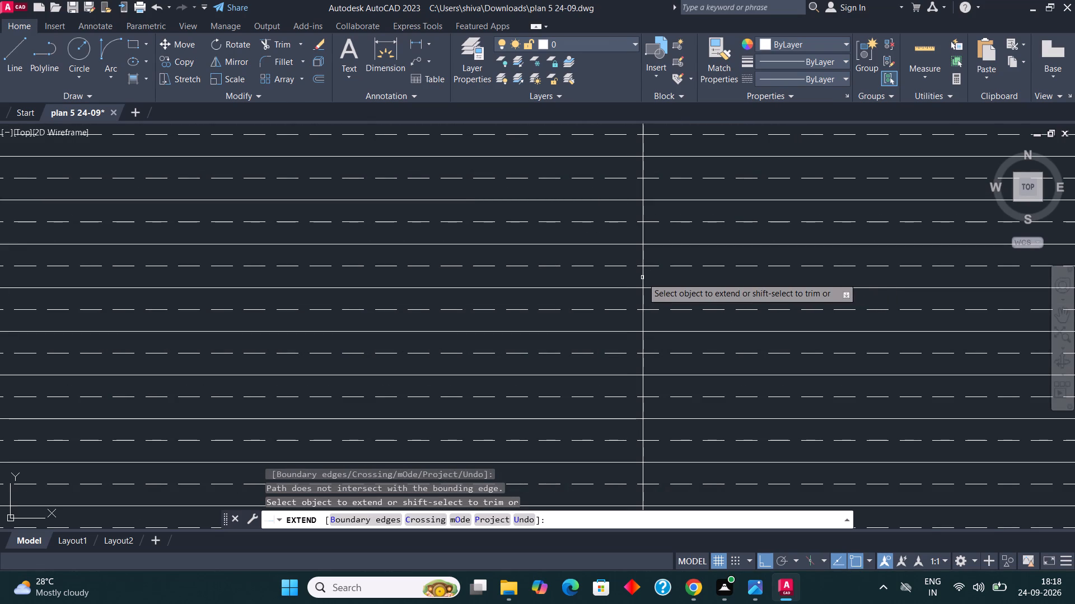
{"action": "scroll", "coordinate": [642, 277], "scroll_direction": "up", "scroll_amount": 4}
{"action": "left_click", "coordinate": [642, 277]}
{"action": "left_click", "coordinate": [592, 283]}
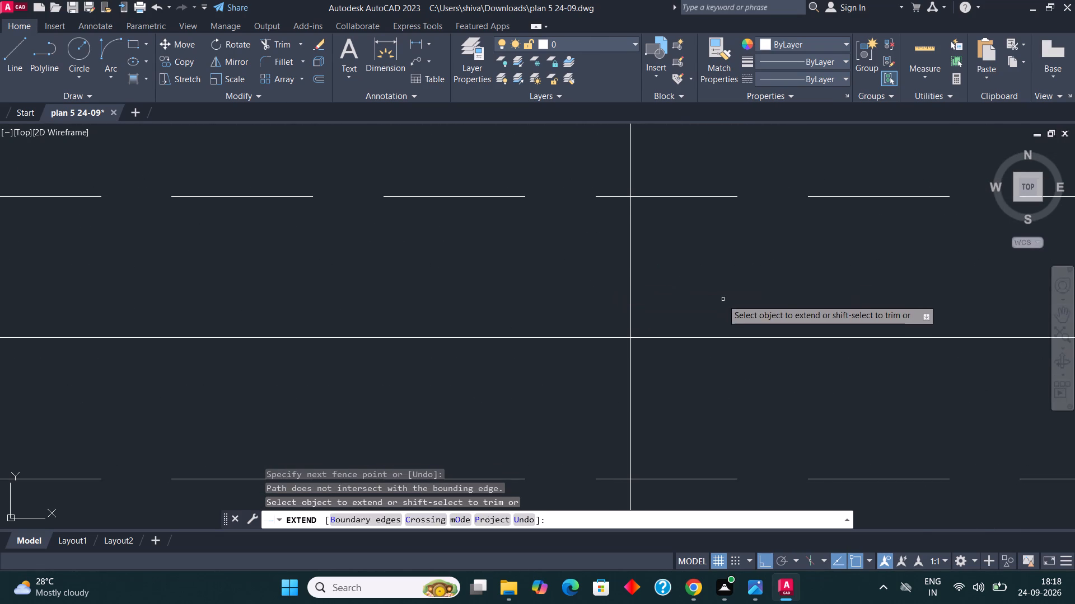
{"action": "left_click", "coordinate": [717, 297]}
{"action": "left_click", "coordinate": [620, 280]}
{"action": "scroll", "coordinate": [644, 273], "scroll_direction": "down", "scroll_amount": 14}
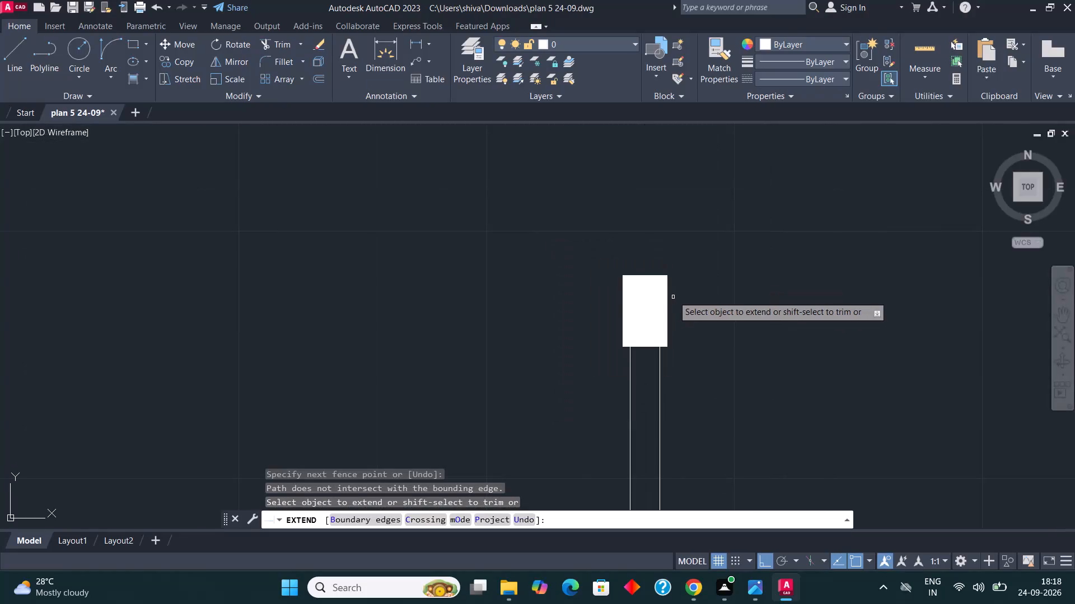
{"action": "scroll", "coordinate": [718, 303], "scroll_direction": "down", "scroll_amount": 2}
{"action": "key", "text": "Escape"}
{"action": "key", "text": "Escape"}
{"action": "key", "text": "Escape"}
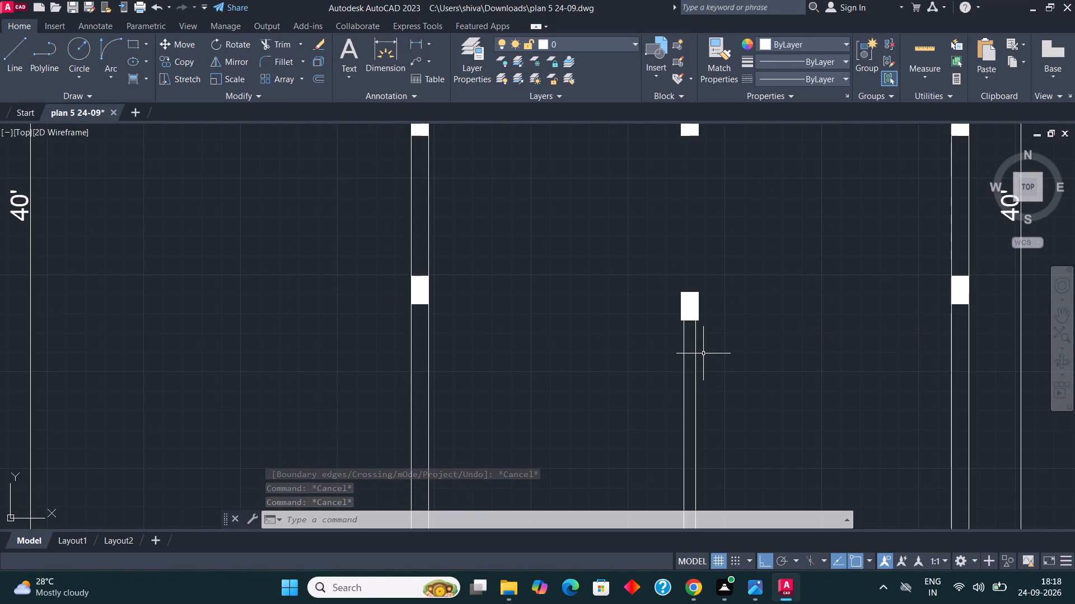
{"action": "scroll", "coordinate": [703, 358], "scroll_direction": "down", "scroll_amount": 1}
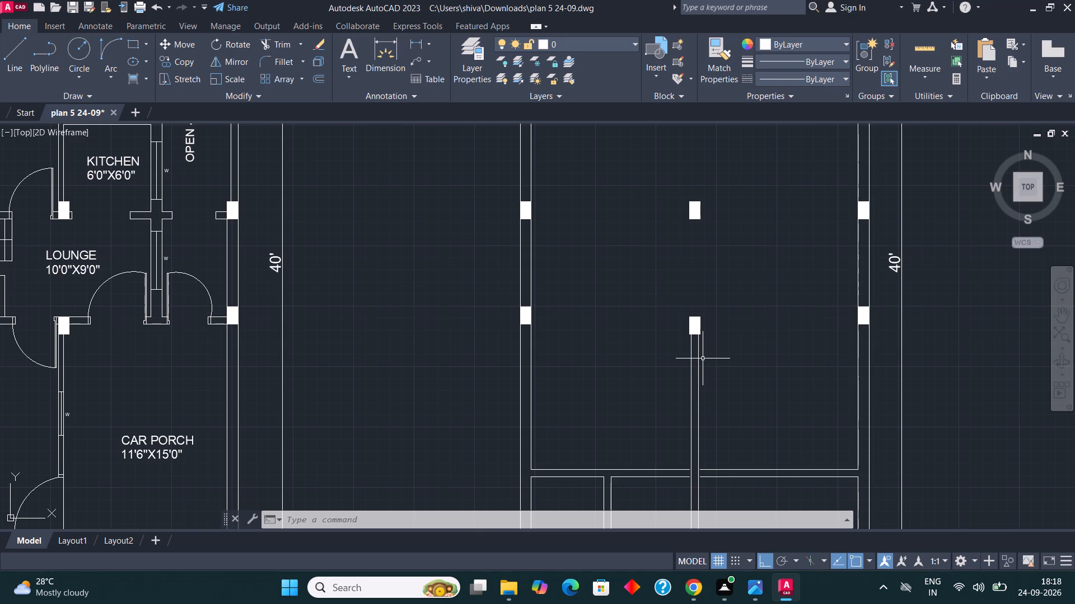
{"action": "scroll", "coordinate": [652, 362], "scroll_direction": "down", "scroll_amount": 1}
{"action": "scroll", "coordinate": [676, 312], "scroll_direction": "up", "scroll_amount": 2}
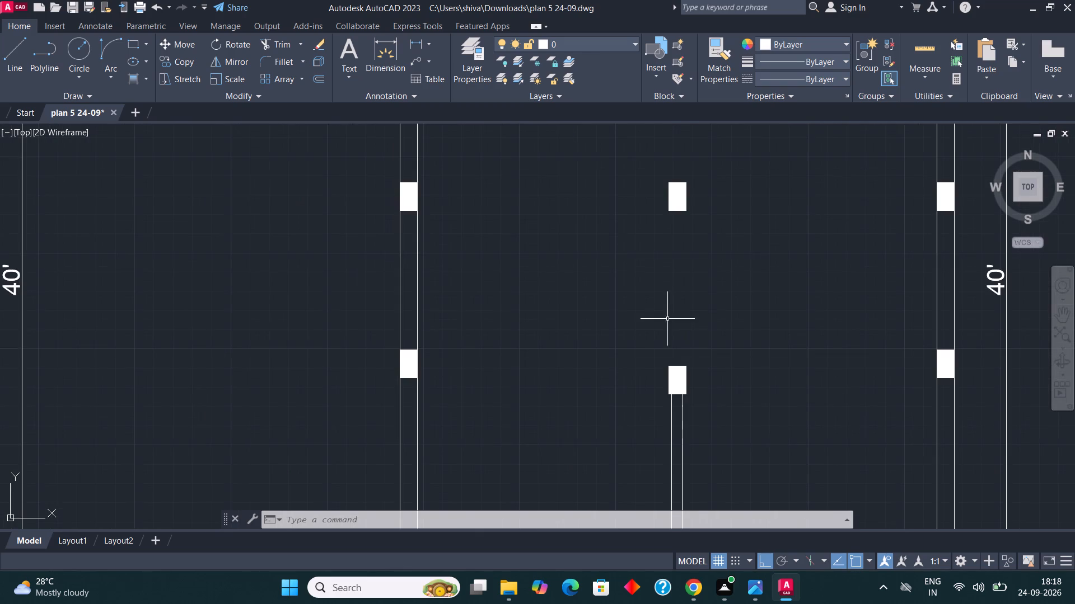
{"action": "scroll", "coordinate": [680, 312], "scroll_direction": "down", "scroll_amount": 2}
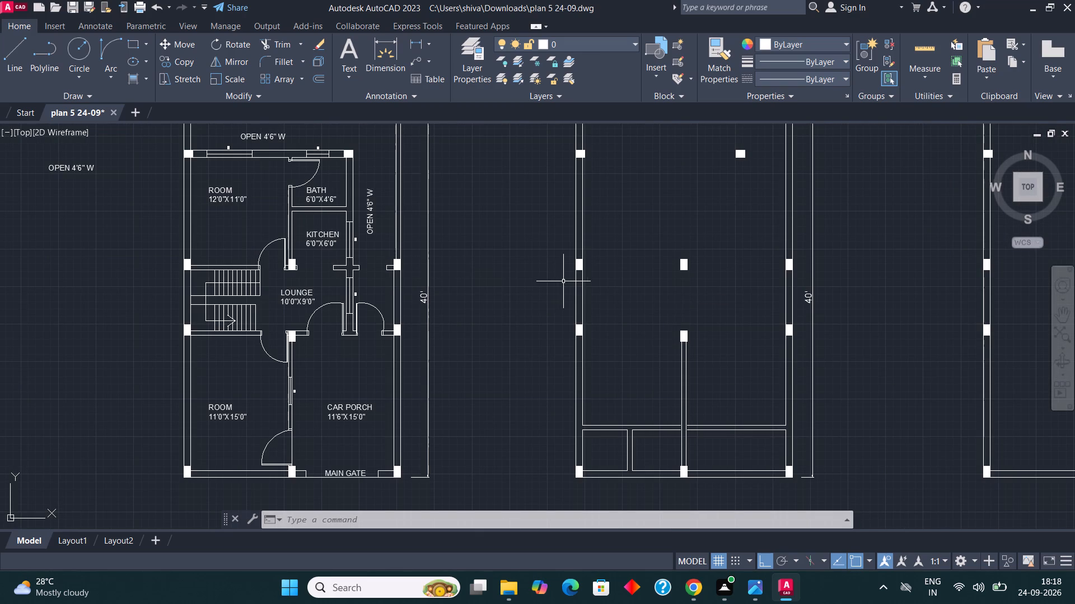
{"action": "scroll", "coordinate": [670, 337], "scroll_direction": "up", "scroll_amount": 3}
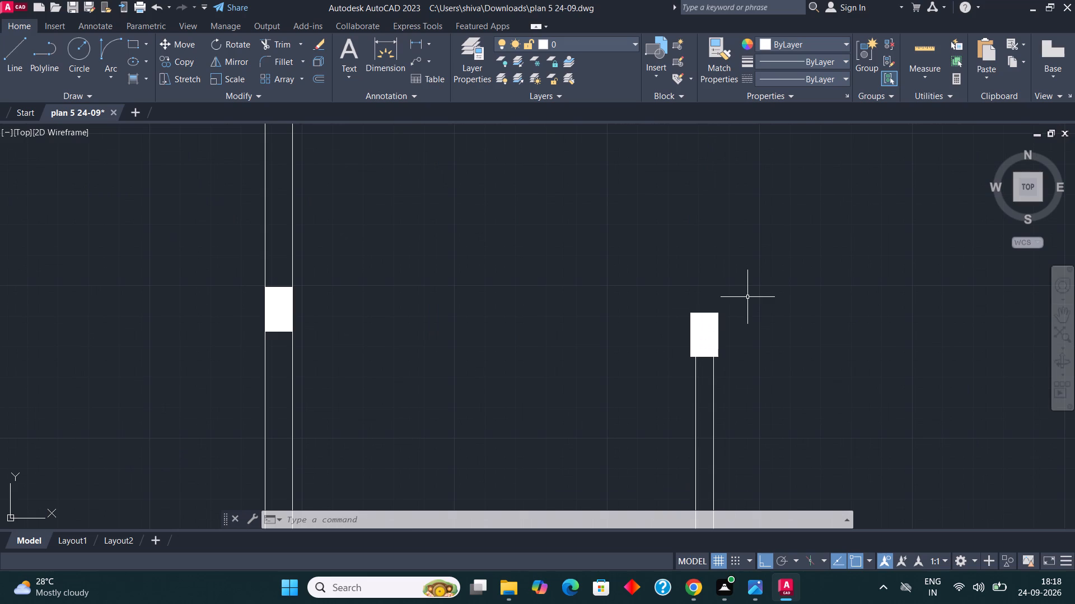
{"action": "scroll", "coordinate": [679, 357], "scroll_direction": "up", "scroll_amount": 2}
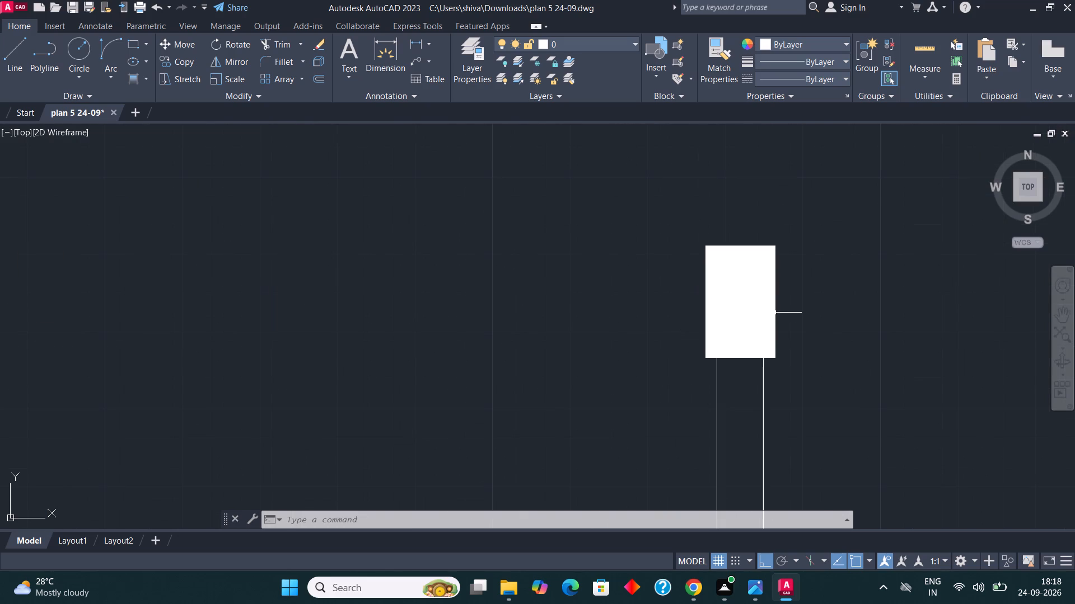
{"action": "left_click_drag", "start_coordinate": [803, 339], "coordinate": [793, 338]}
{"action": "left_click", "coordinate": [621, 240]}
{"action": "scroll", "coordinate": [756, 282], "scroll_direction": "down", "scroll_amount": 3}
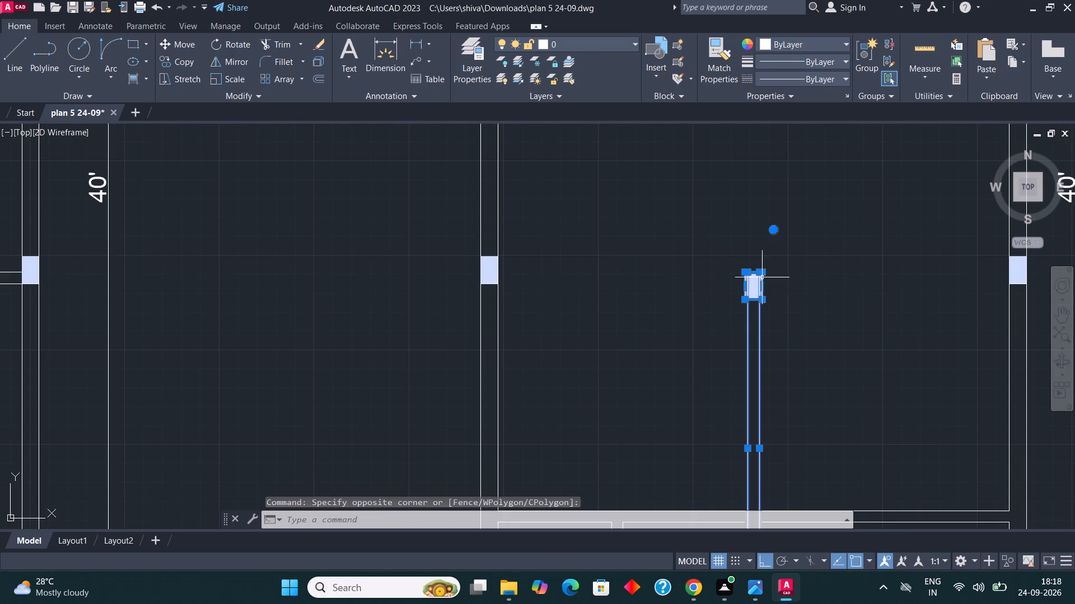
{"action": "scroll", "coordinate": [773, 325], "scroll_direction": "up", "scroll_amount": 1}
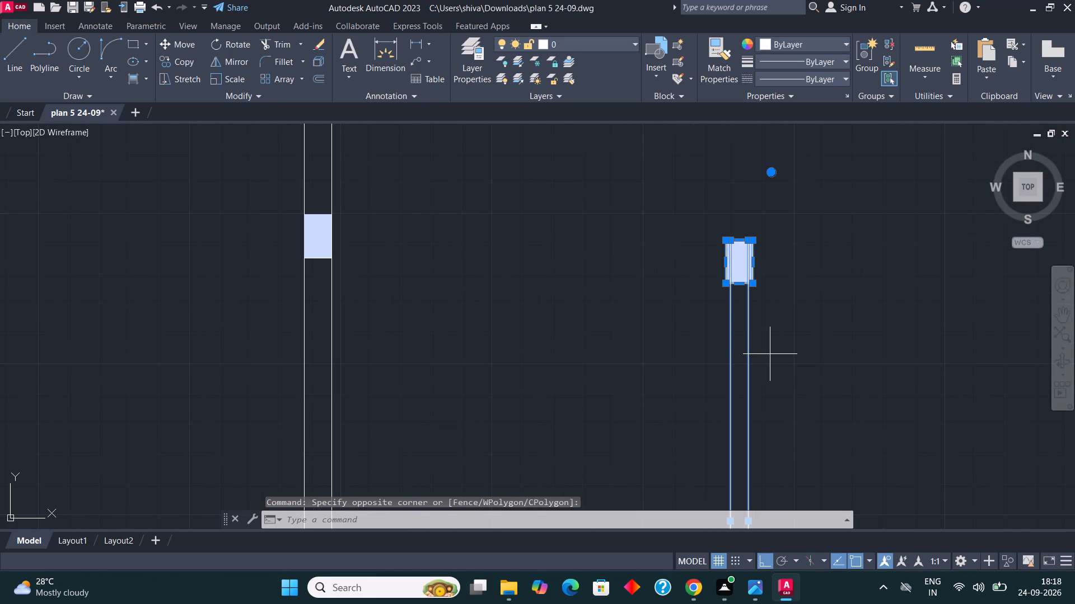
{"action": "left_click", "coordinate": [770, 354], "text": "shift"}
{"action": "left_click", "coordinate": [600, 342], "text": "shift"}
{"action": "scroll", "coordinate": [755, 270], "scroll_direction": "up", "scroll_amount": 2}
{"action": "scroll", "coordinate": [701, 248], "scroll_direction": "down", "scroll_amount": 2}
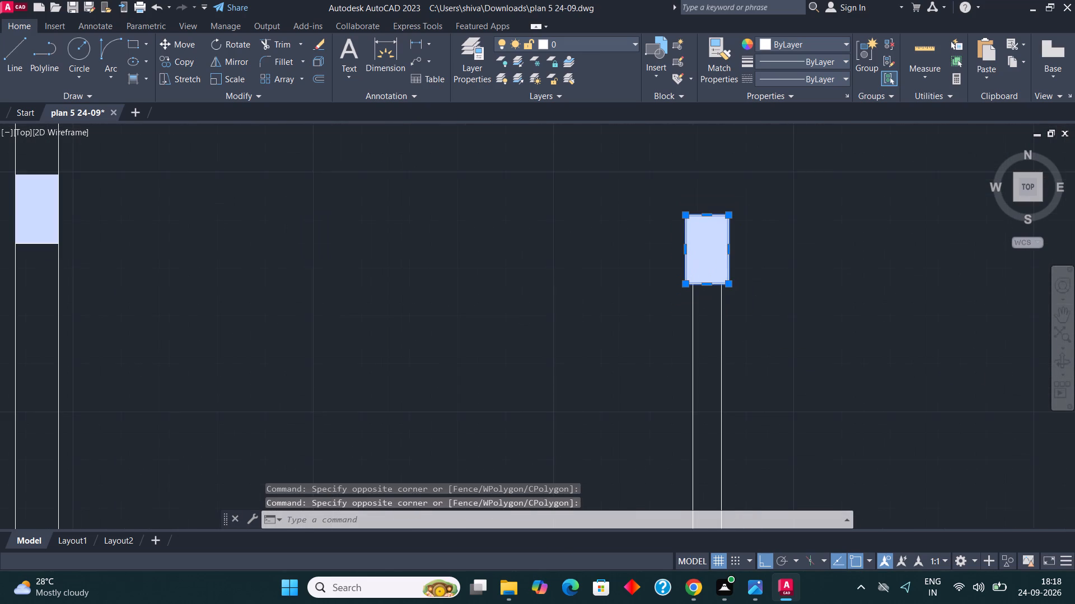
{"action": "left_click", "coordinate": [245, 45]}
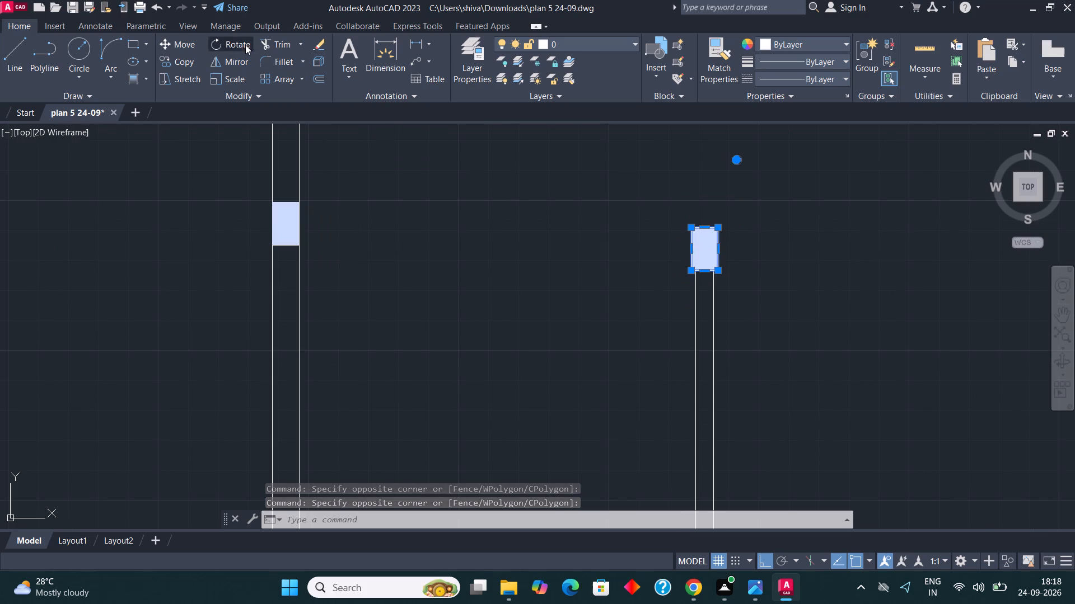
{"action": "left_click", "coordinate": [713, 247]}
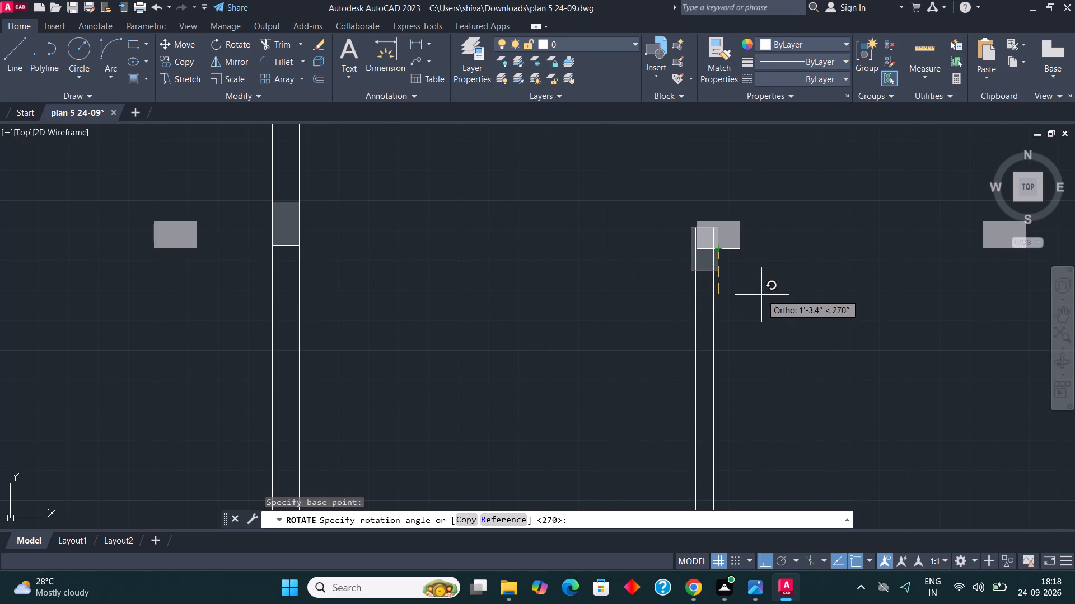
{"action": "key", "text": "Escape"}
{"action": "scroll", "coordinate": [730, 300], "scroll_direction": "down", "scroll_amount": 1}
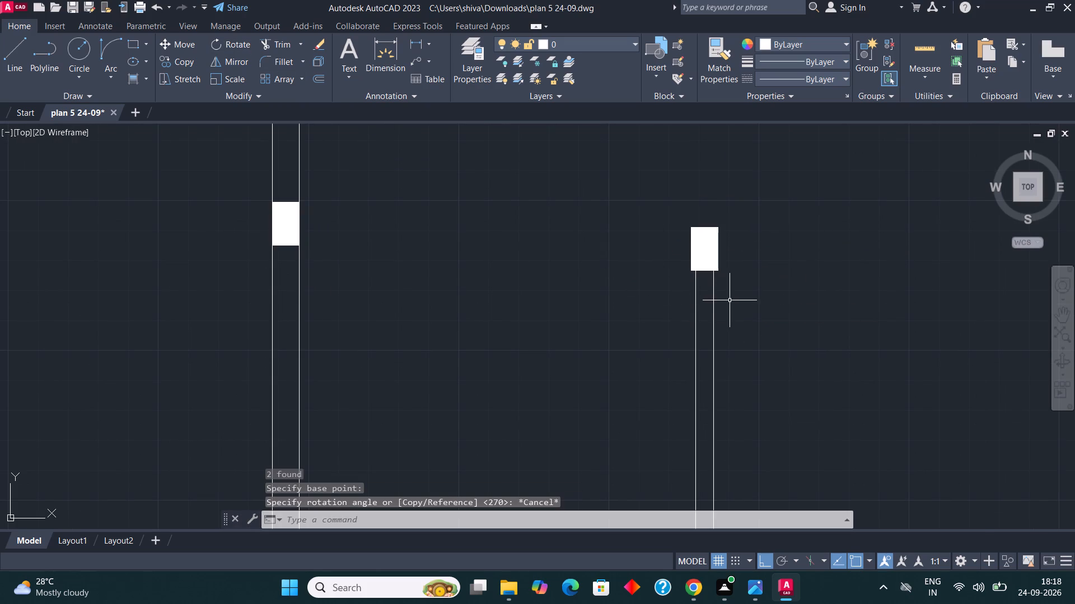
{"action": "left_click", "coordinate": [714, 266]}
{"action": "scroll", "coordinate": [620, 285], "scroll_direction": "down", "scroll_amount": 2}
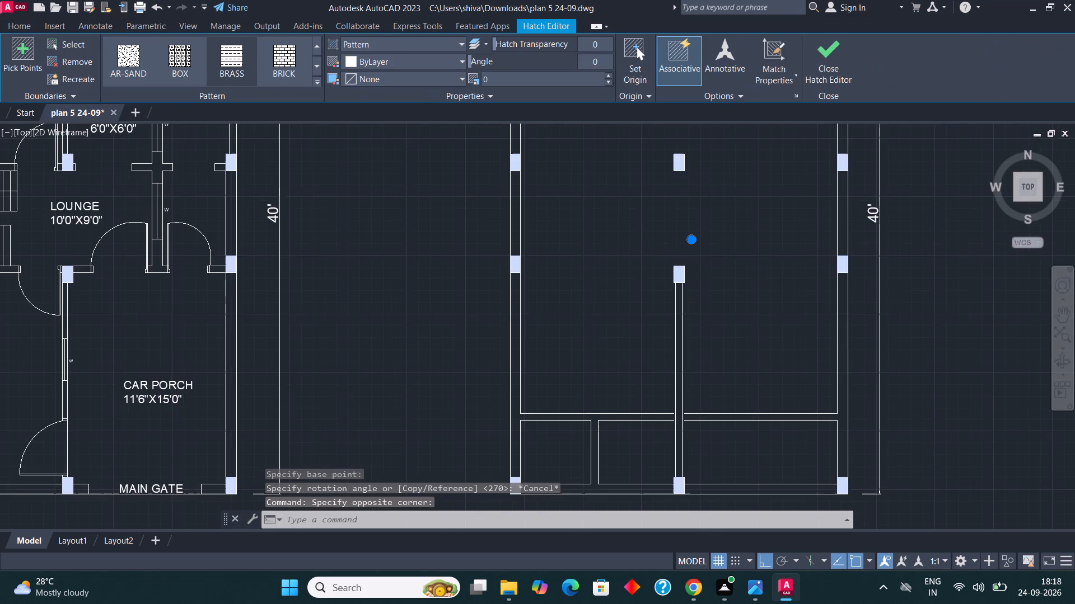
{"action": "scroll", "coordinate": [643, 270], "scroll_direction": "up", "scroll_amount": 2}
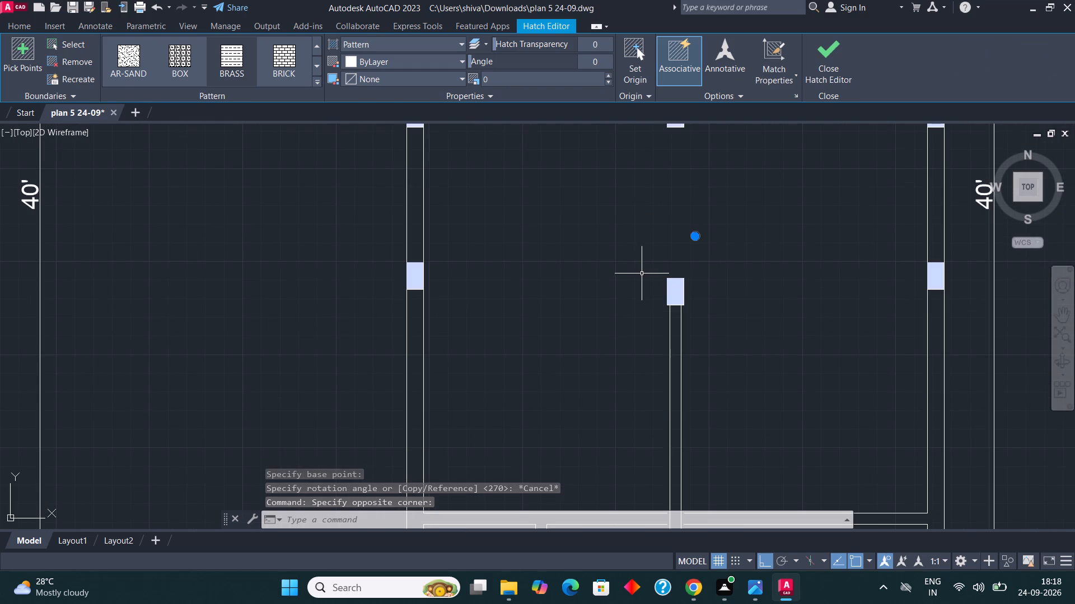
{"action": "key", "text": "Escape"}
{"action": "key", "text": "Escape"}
Rotate the central column at the partition's north end by 270° about a base point to its northwest.
{"action": "scroll", "coordinate": [688, 309], "scroll_direction": "up", "scroll_amount": 5}
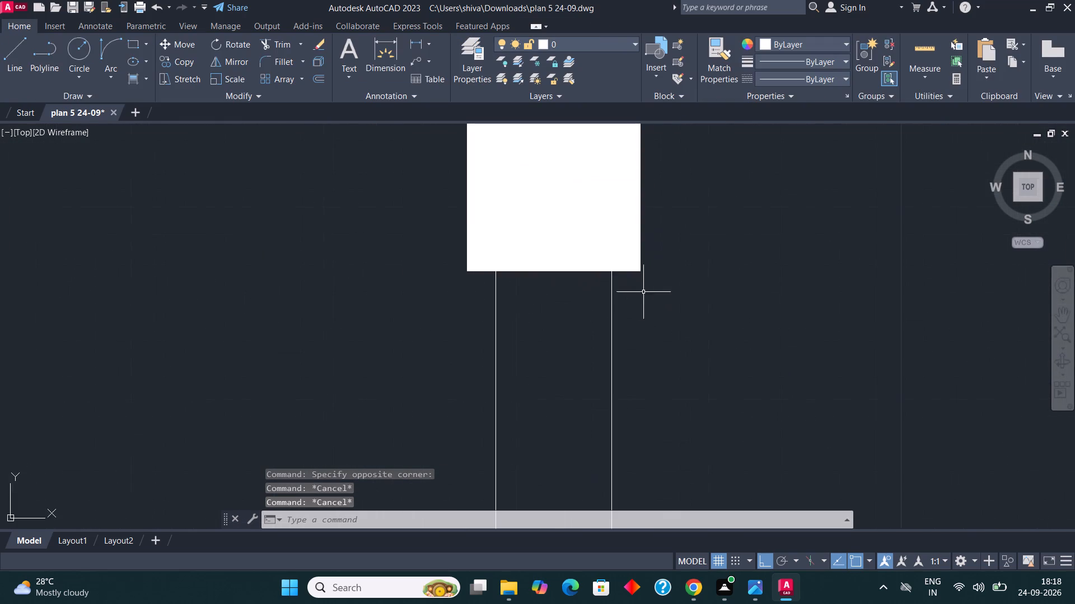
{"action": "scroll", "coordinate": [643, 292], "scroll_direction": "up", "scroll_amount": 2}
{"action": "left_click", "coordinate": [630, 239]}
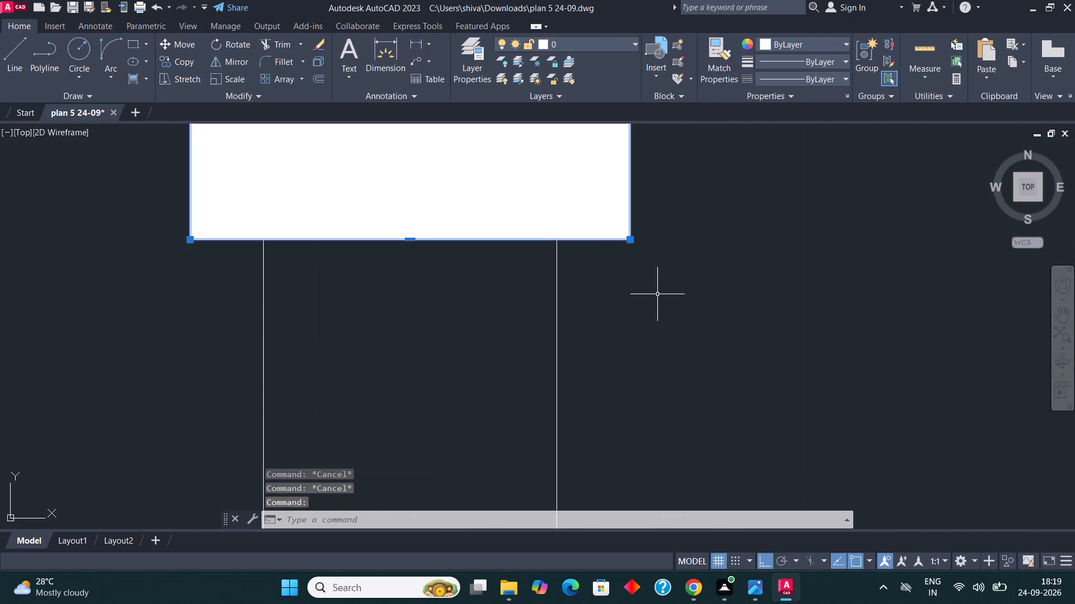
{"action": "scroll", "coordinate": [660, 299], "scroll_direction": "down", "scroll_amount": 5}
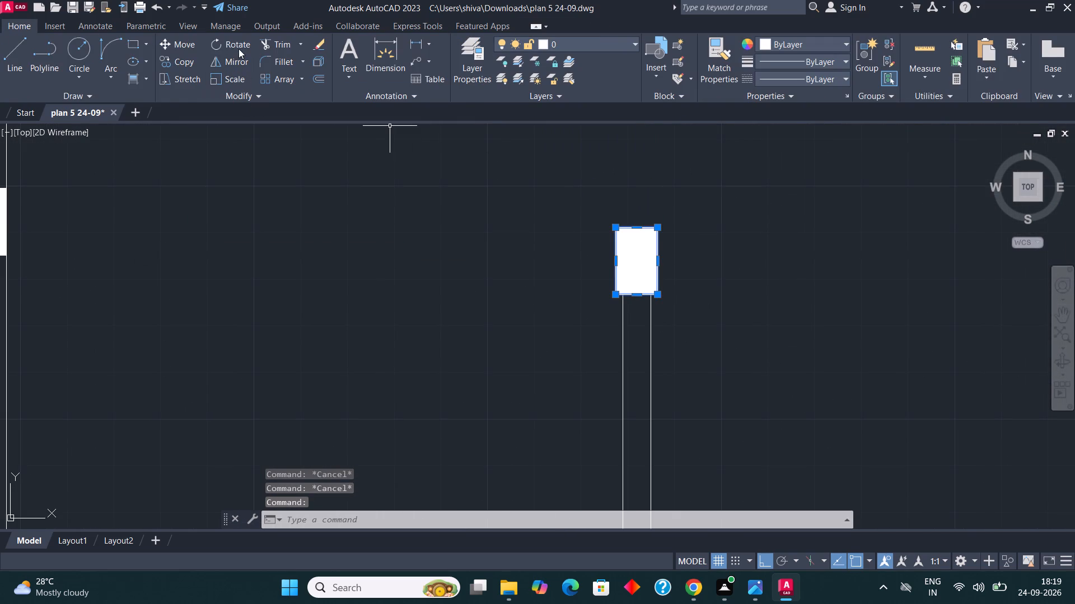
{"action": "left_click", "coordinate": [239, 49]}
{"action": "left_click", "coordinate": [423, 197]}
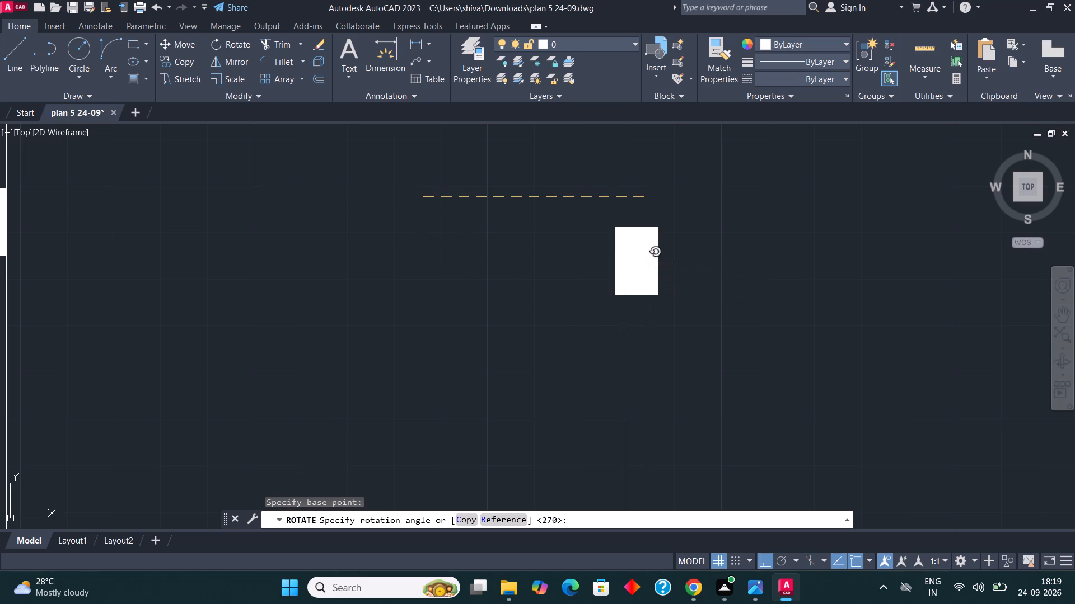
{"action": "scroll", "coordinate": [644, 247], "scroll_direction": "down", "scroll_amount": 3}
{"action": "scroll", "coordinate": [592, 280], "scroll_direction": "up", "scroll_amount": 2}
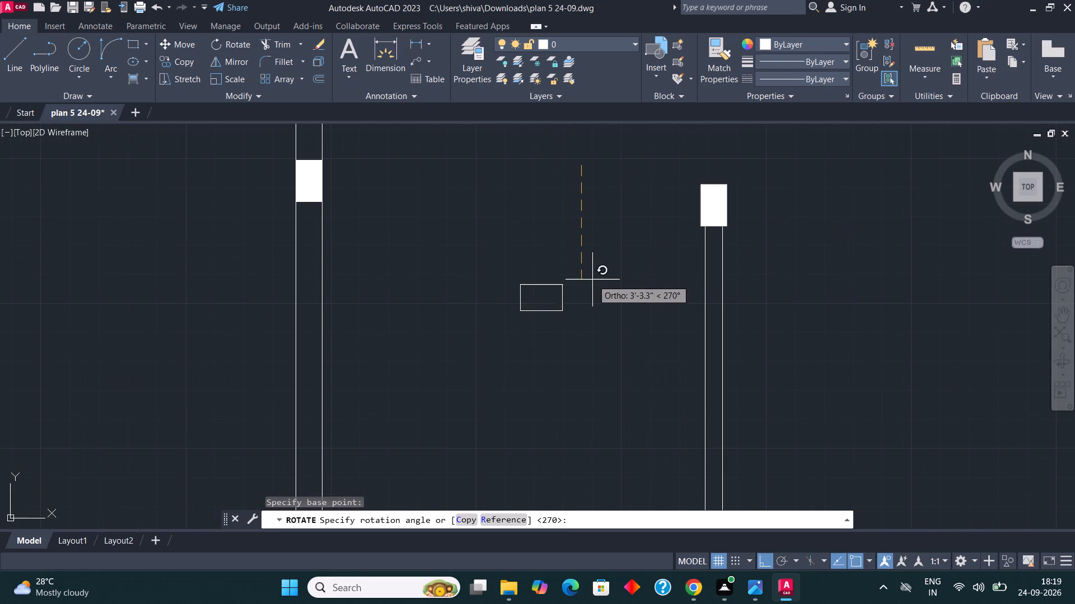
{"action": "left_click", "coordinate": [592, 280]}
Move the rotated central column so its southeast corner sits on the north end of the new partition's east face.
{"action": "scroll", "coordinate": [591, 286], "scroll_direction": "down", "scroll_amount": 1}
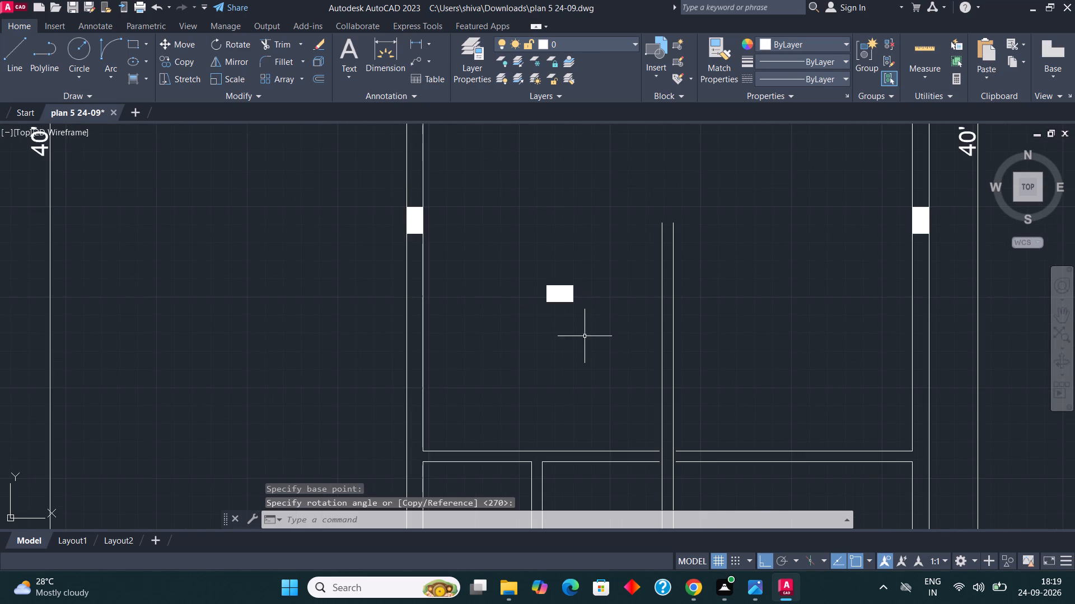
{"action": "scroll", "coordinate": [583, 323], "scroll_direction": "up", "scroll_amount": 2}
{"action": "scroll", "coordinate": [558, 276], "scroll_direction": "up", "scroll_amount": 2}
{"action": "left_click", "coordinate": [540, 254]}
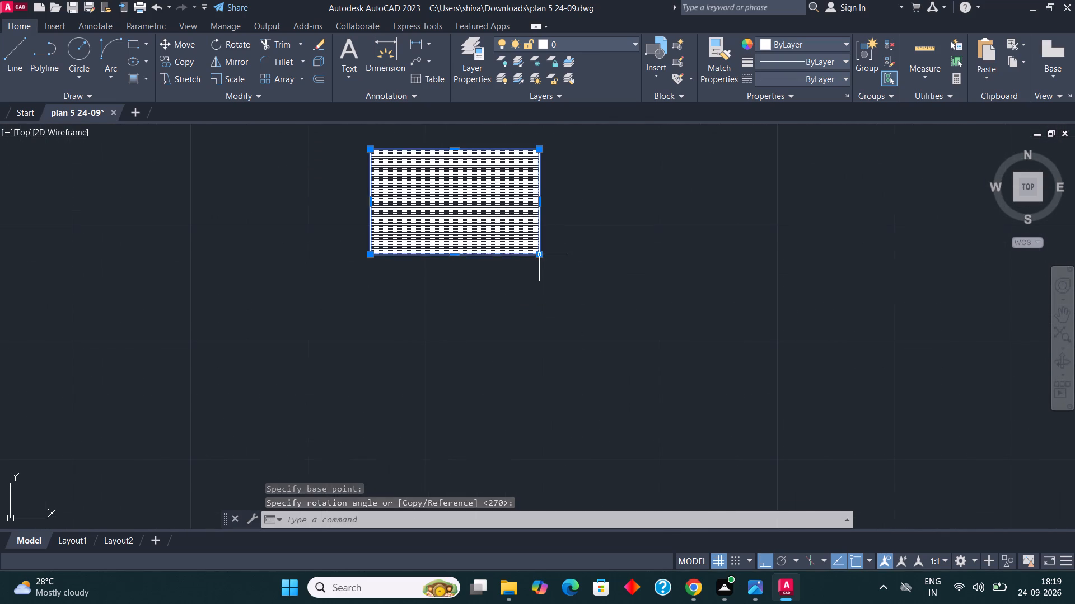
{"action": "key", "text": "m"}
{"action": "key", "text": "Return"}
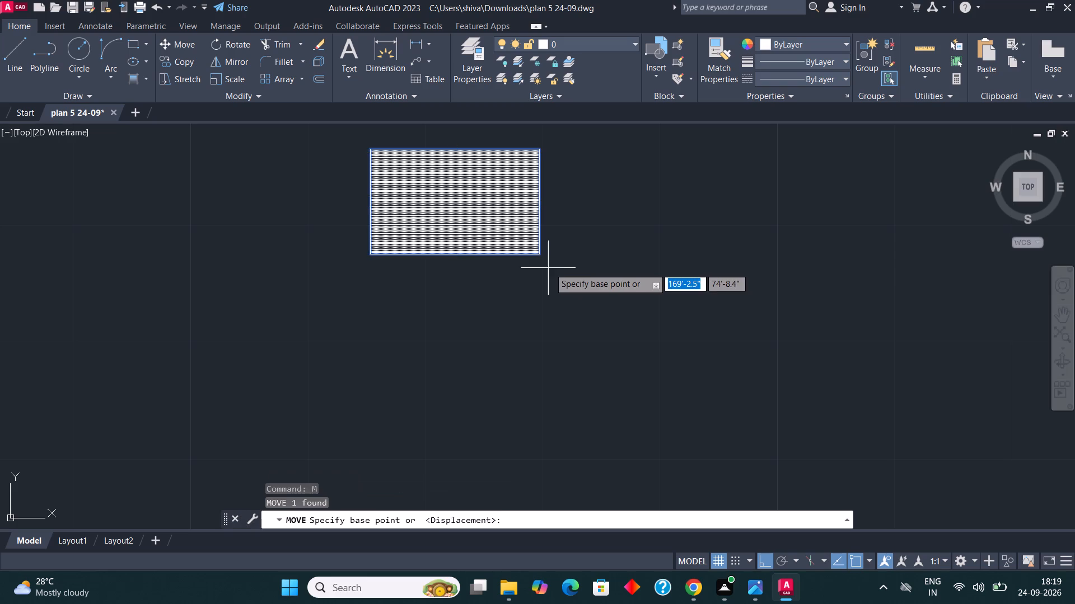
{"action": "left_click", "coordinate": [538, 257]}
{"action": "scroll", "coordinate": [511, 324], "scroll_direction": "down", "scroll_amount": 2}
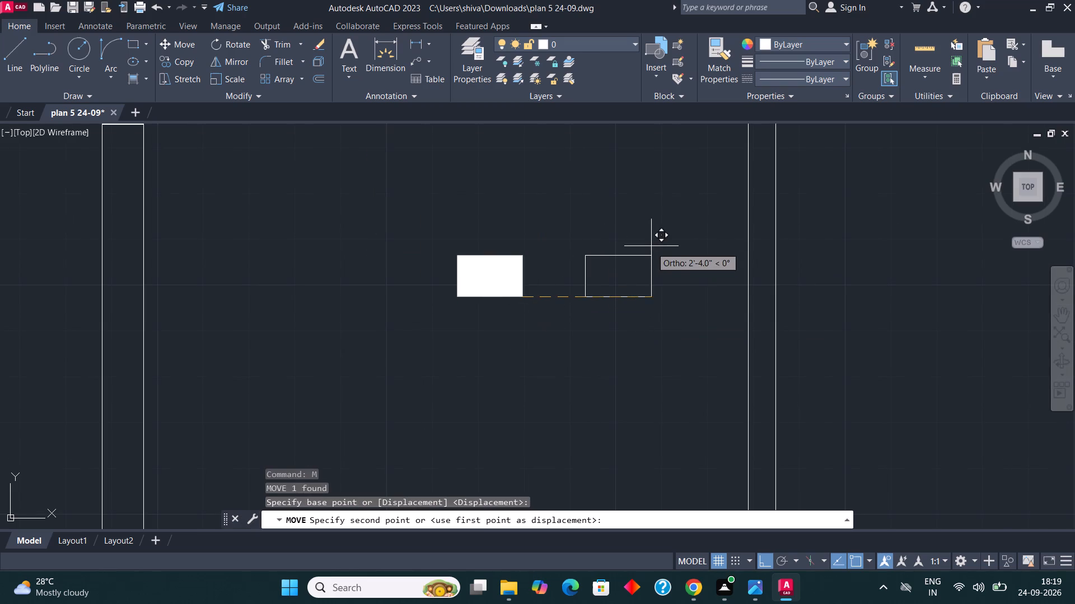
{"action": "key", "text": "F8"}
{"action": "scroll", "coordinate": [653, 306], "scroll_direction": "down", "scroll_amount": 2}
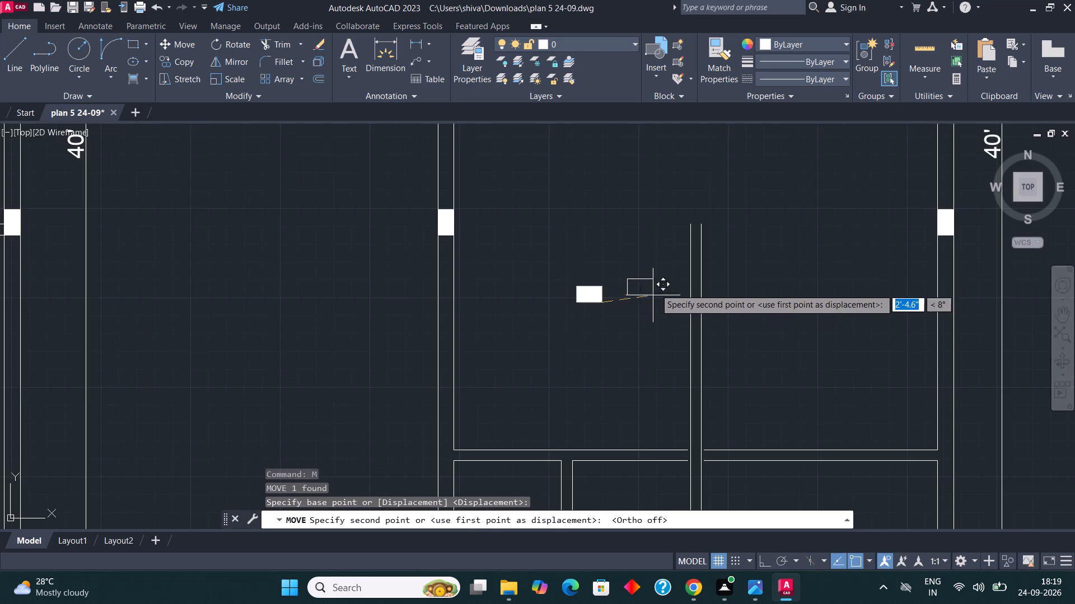
{"action": "scroll", "coordinate": [693, 240], "scroll_direction": "up", "scroll_amount": 2}
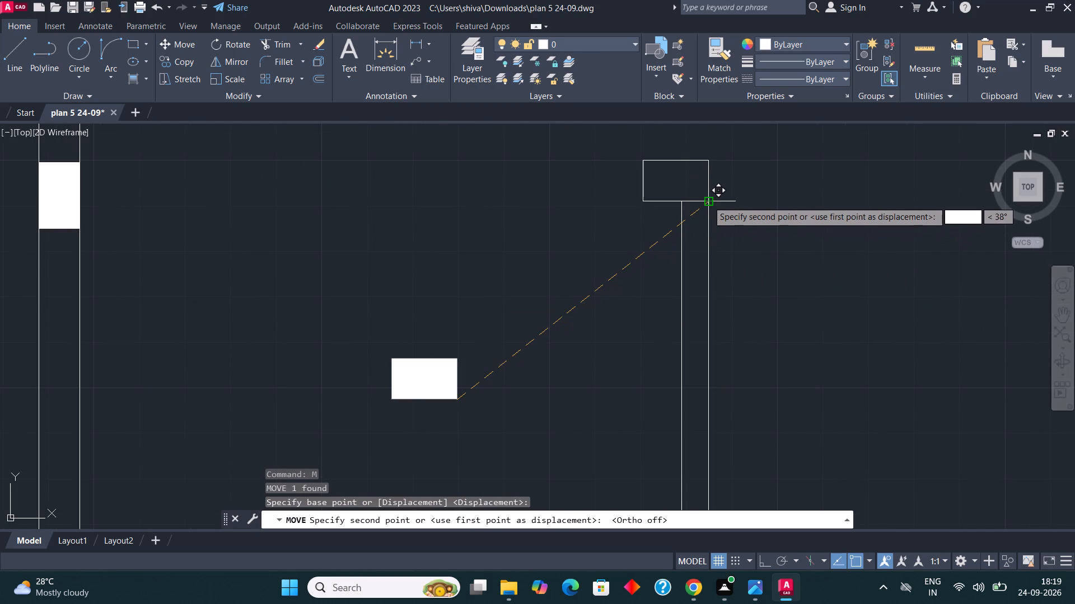
{"action": "left_click", "coordinate": [708, 201]}
In the labelled plan, rotate the column between the lounge and car porch by 270° about its northwest corner.
{"action": "scroll", "coordinate": [598, 312], "scroll_direction": "down", "scroll_amount": 4}
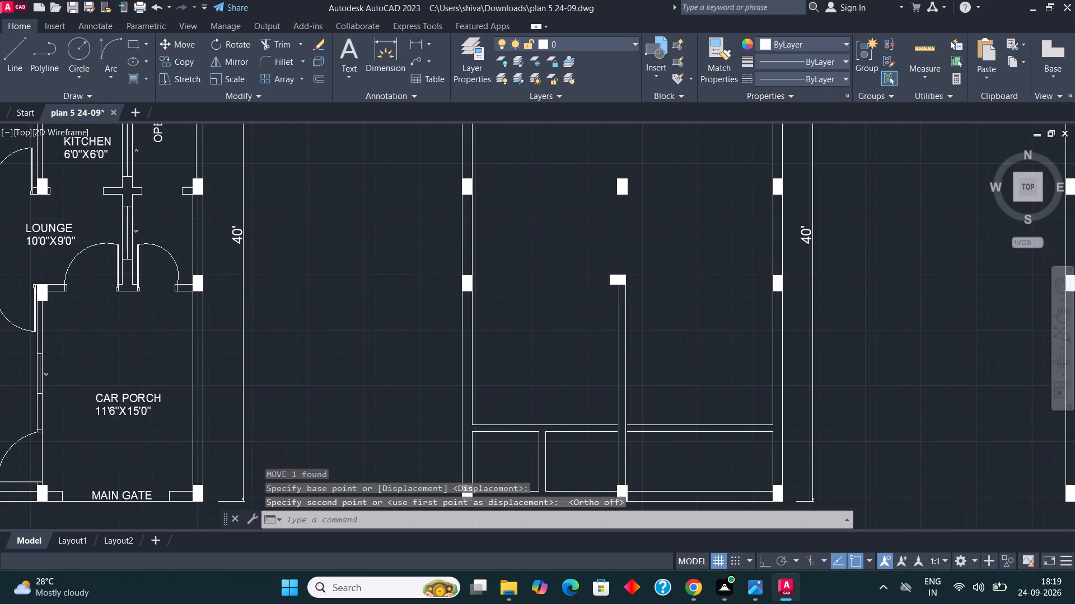
{"action": "scroll", "coordinate": [623, 248], "scroll_direction": "up", "scroll_amount": 2}
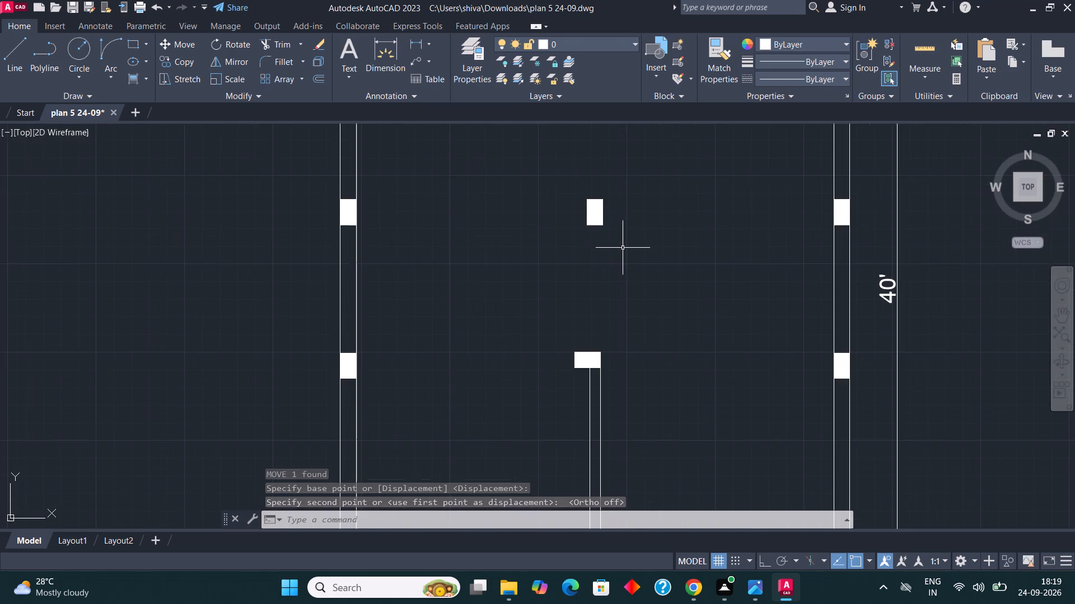
{"action": "scroll", "coordinate": [603, 251], "scroll_direction": "down", "scroll_amount": 1}
{"action": "scroll", "coordinate": [612, 233], "scroll_direction": "up", "scroll_amount": 1}
{"action": "scroll", "coordinate": [611, 235], "scroll_direction": "down", "scroll_amount": 2}
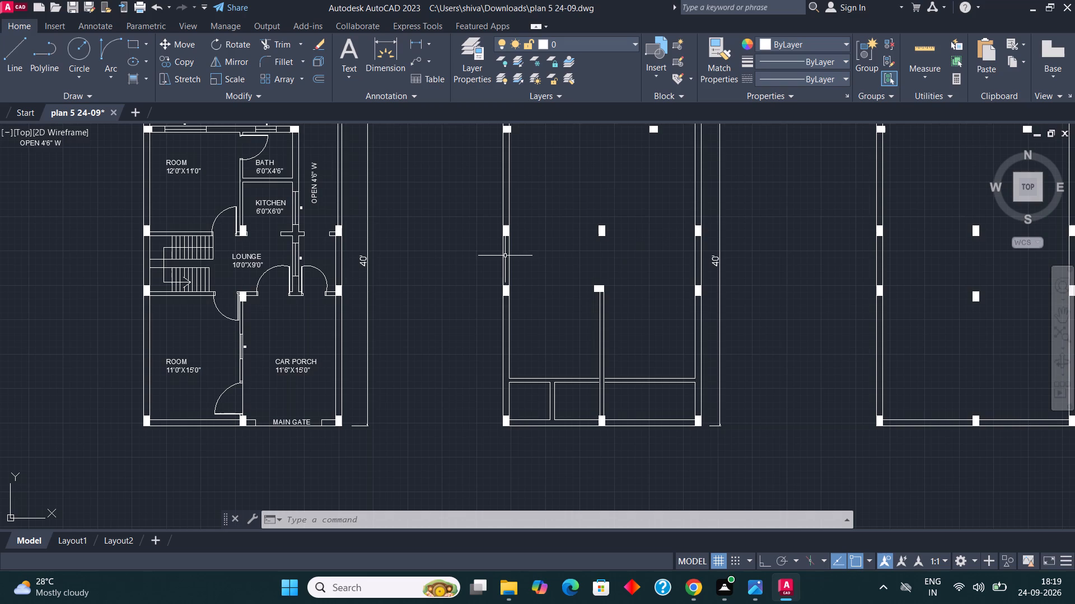
{"action": "scroll", "coordinate": [242, 310], "scroll_direction": "up", "scroll_amount": 4}
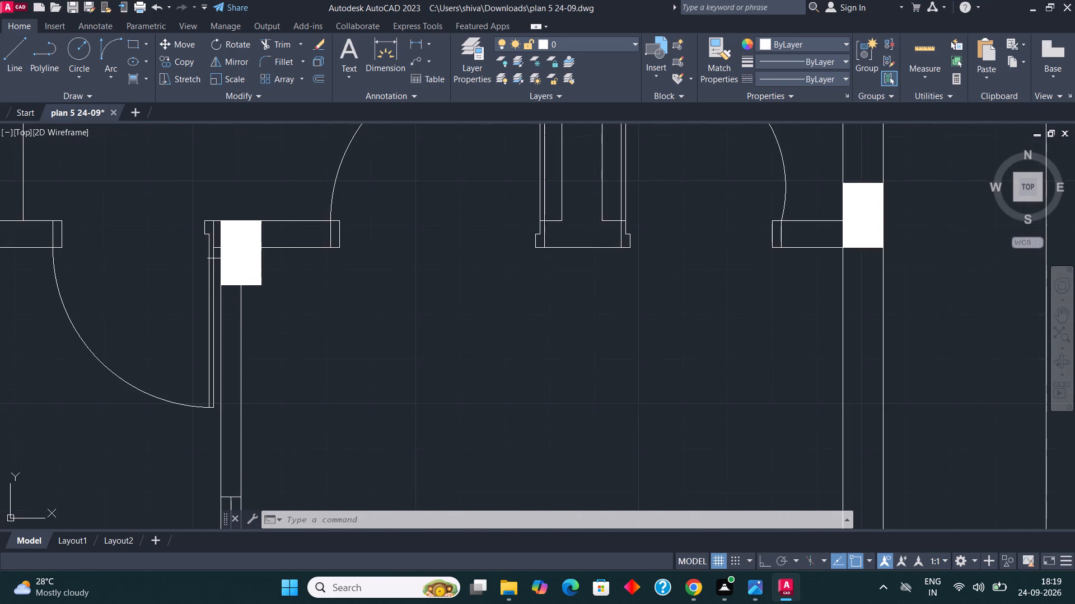
{"action": "scroll", "coordinate": [234, 258], "scroll_direction": "up", "scroll_amount": 2}
{"action": "left_click", "coordinate": [309, 333]}
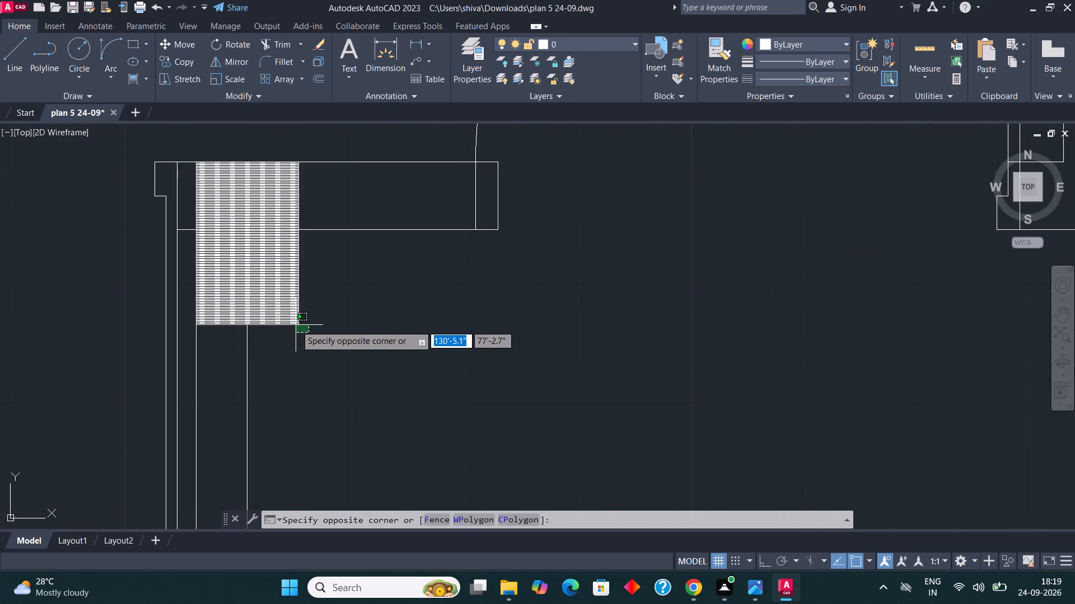
{"action": "left_click", "coordinate": [296, 325]}
{"action": "scroll", "coordinate": [373, 325], "scroll_direction": "down", "scroll_amount": 1}
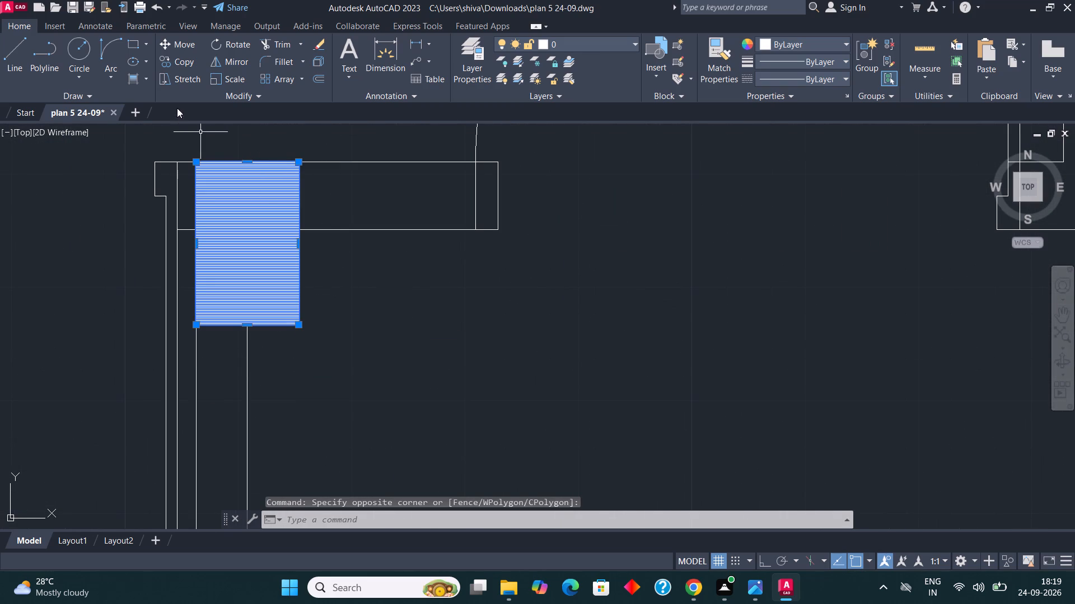
{"action": "left_click", "coordinate": [226, 41]}
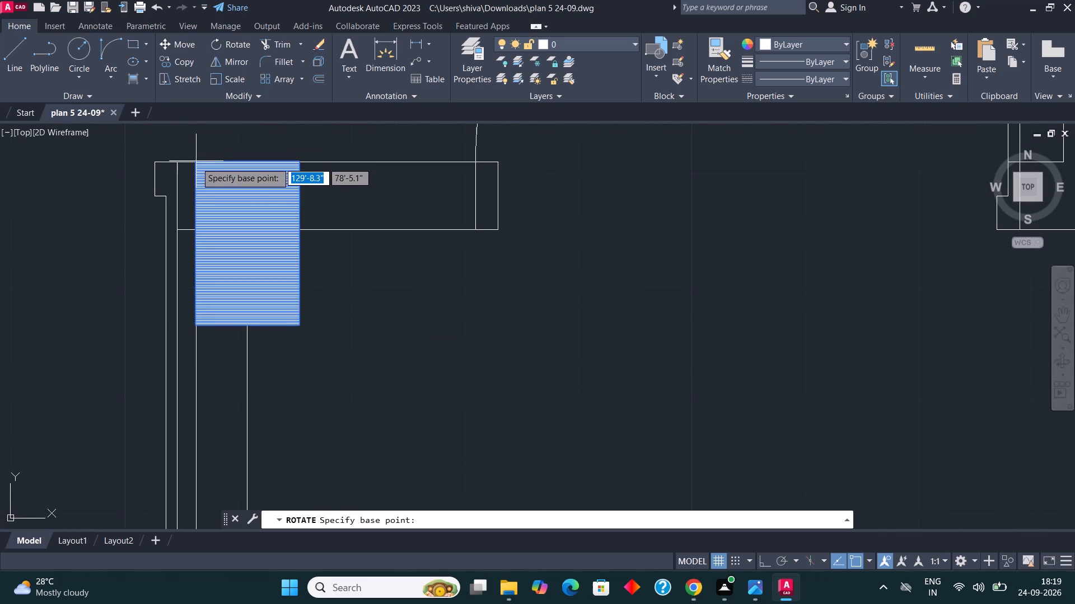
{"action": "left_click", "coordinate": [196, 162]}
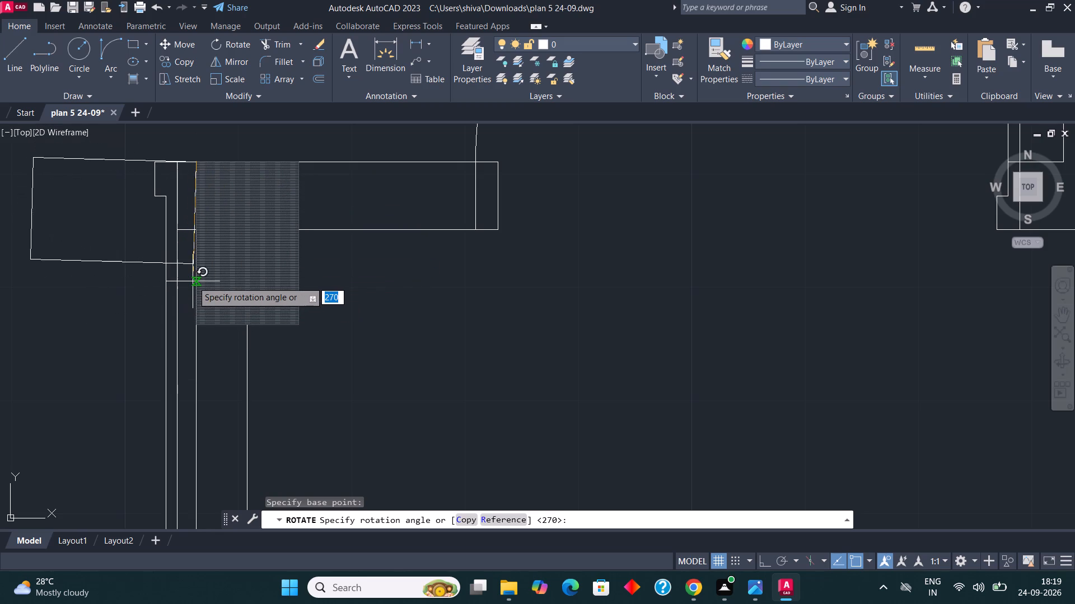
{"action": "key", "text": "F8"}
{"action": "left_click", "coordinate": [194, 281]}
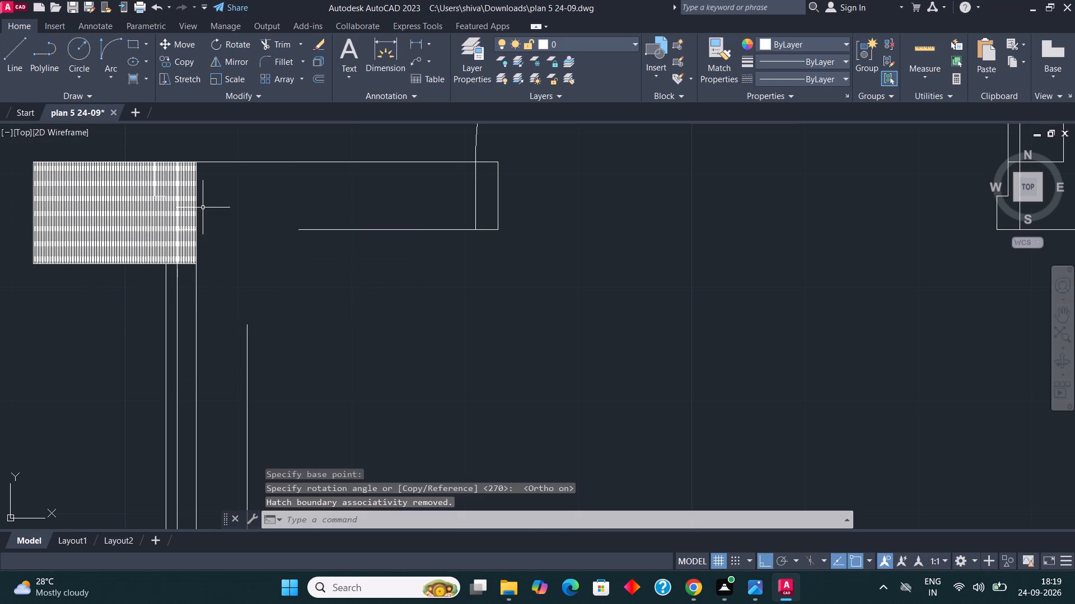
Move the rotated column's outline east along the wall's north face so its northwest corner meets the door jamb line.
{"action": "scroll", "coordinate": [204, 252], "scroll_direction": "up", "scroll_amount": 2}
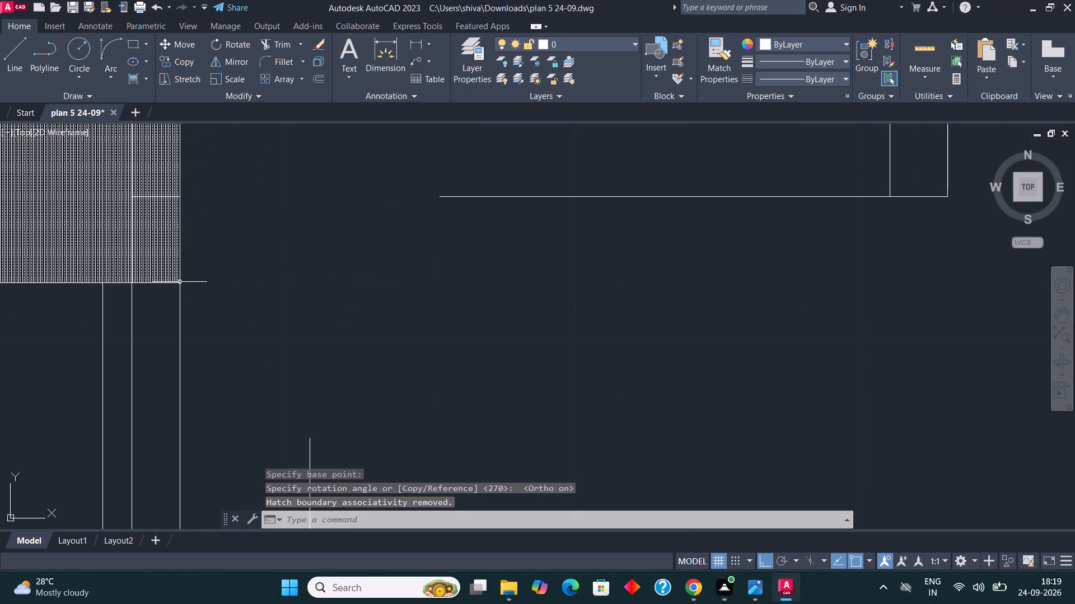
{"action": "left_click", "coordinate": [180, 282]}
{"action": "scroll", "coordinate": [341, 300], "scroll_direction": "down", "scroll_amount": 2}
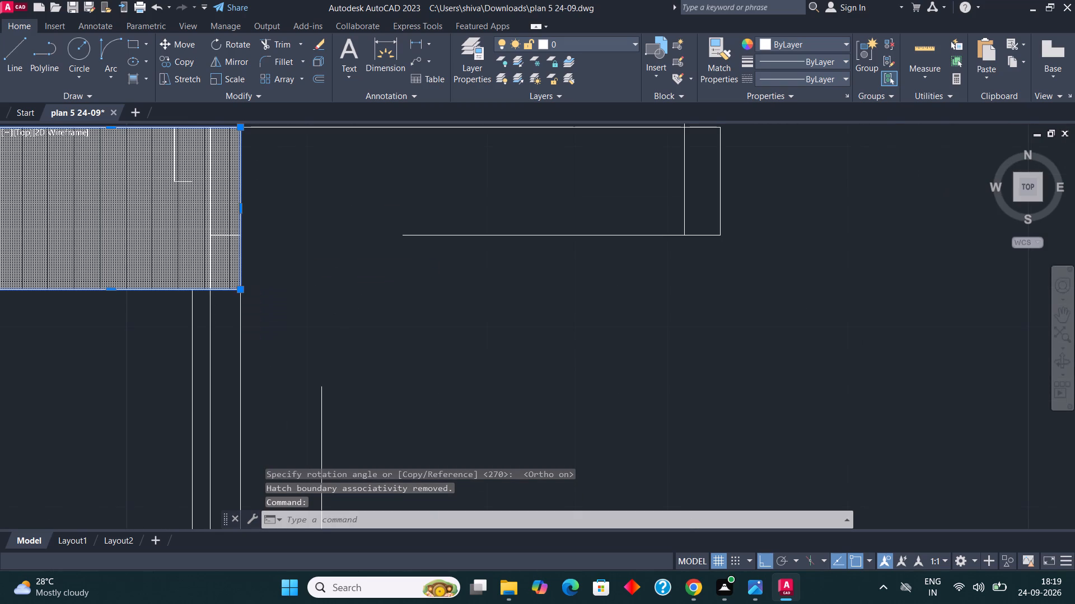
{"action": "key", "text": "m"}
{"action": "key", "text": "Return"}
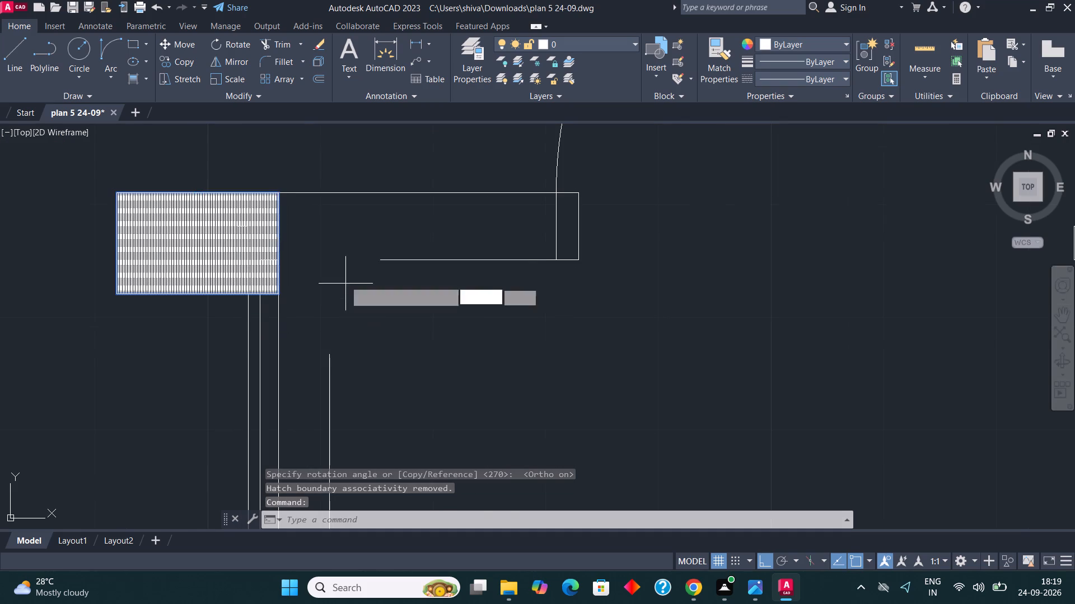
{"action": "left_click", "coordinate": [113, 195]}
{"action": "scroll", "coordinate": [270, 202], "scroll_direction": "up", "scroll_amount": 3}
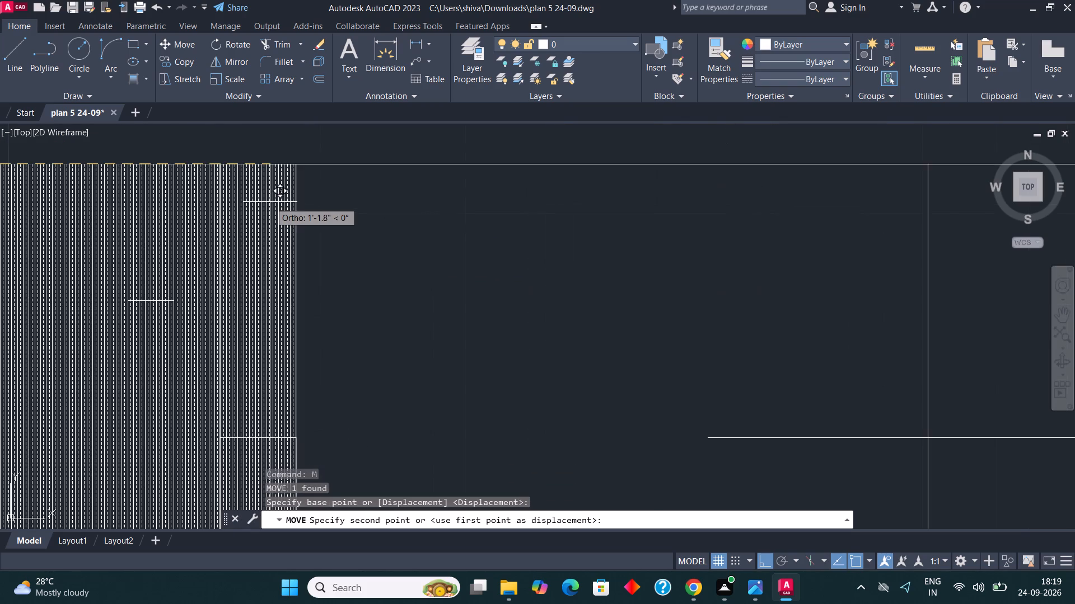
{"action": "left_click", "coordinate": [225, 166]}
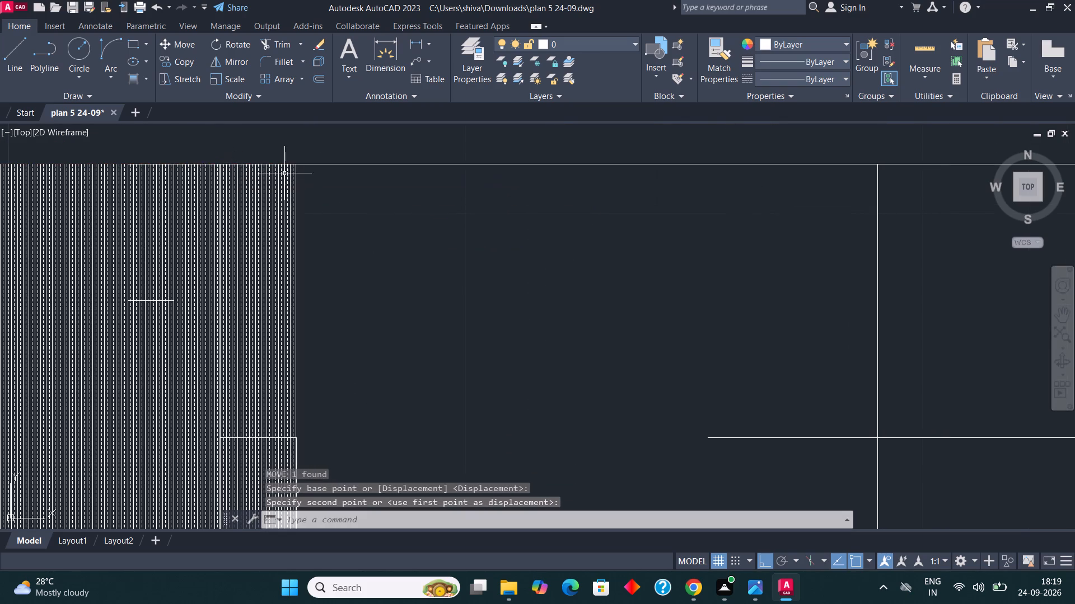
Move the column's hatch about 1'-0.7" east by its southeast corner onto the relocated outline.
{"action": "scroll", "coordinate": [372, 176], "scroll_direction": "down", "scroll_amount": 2}
{"action": "left_click", "coordinate": [577, 421]}
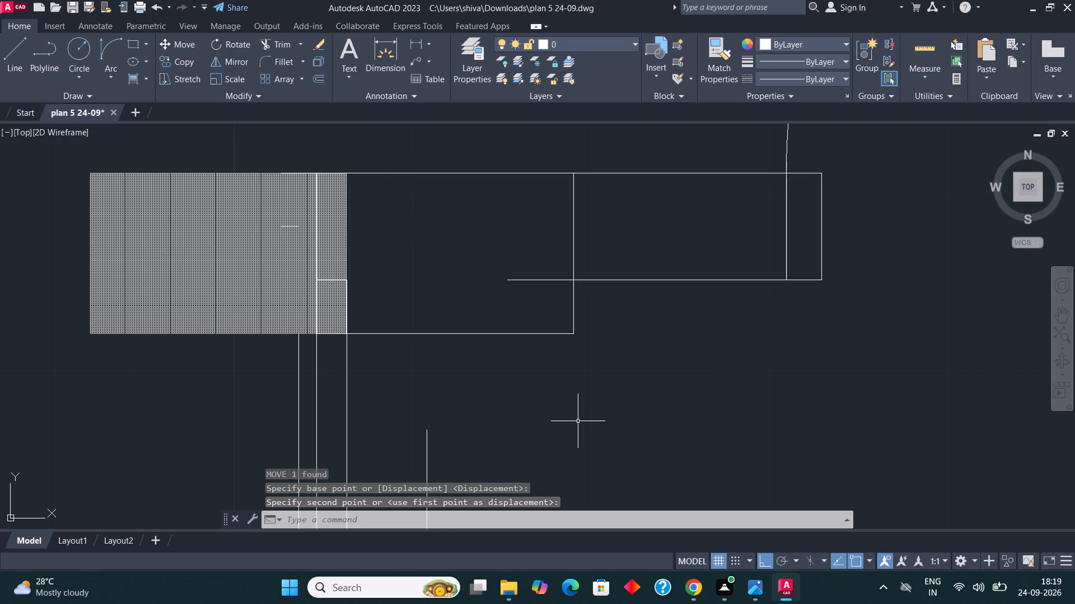
{"action": "left_click", "coordinate": [568, 419]}
{"action": "left_click", "coordinate": [254, 269]}
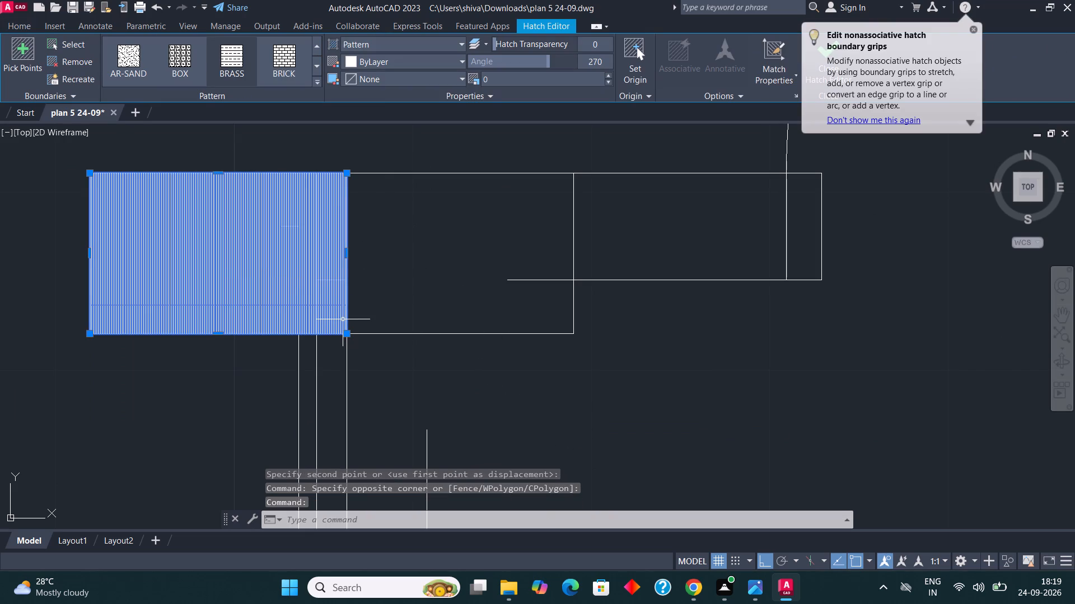
{"action": "key", "text": "m"}
{"action": "key", "text": "Return"}
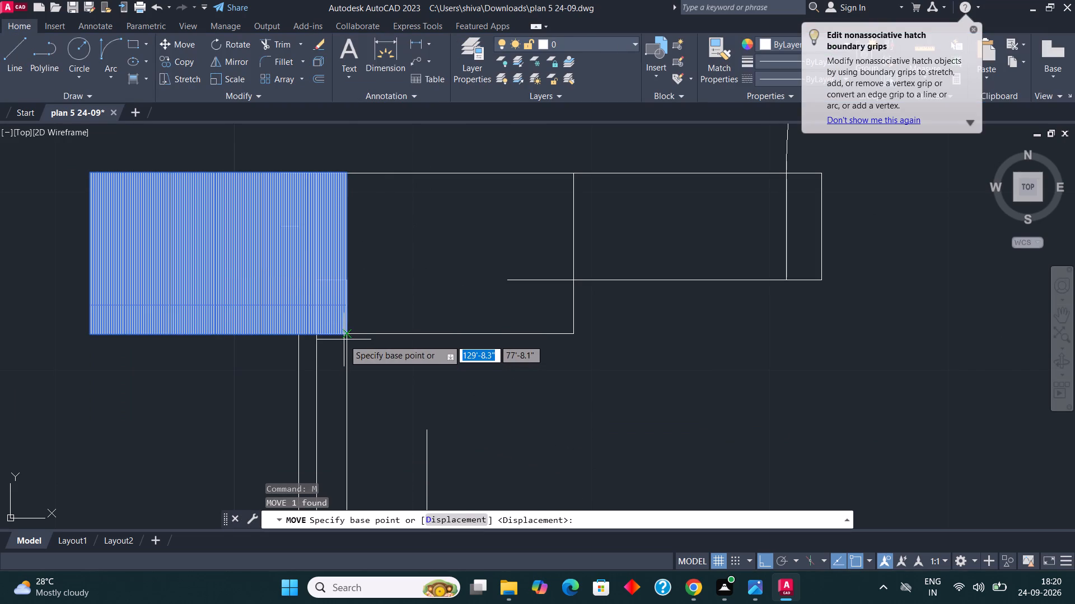
{"action": "scroll", "coordinate": [345, 333], "scroll_direction": "up", "scroll_amount": 4}
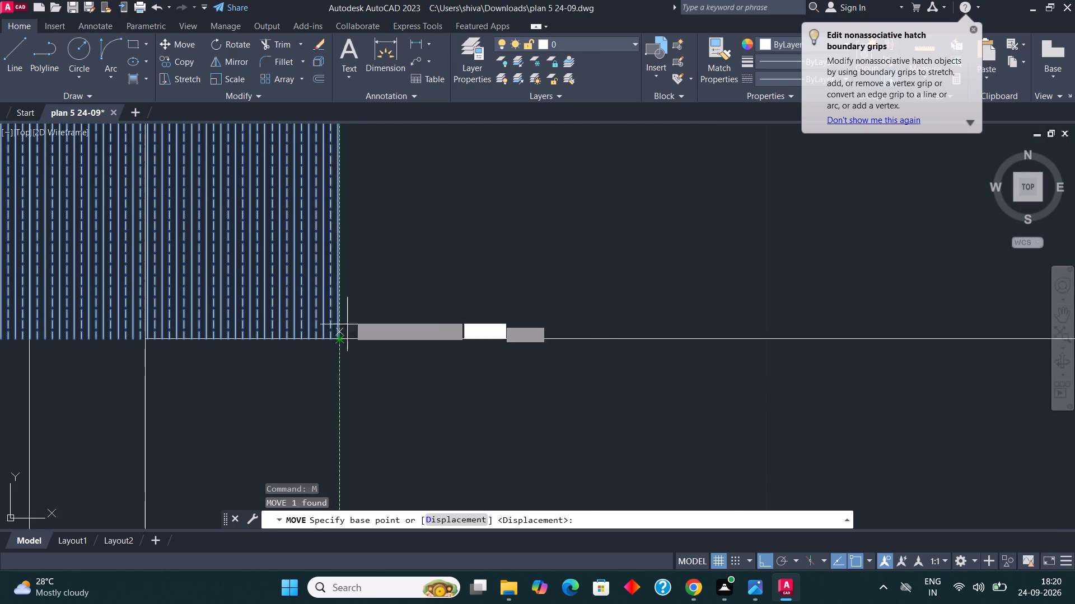
{"action": "scroll", "coordinate": [334, 337], "scroll_direction": "up", "scroll_amount": 1}
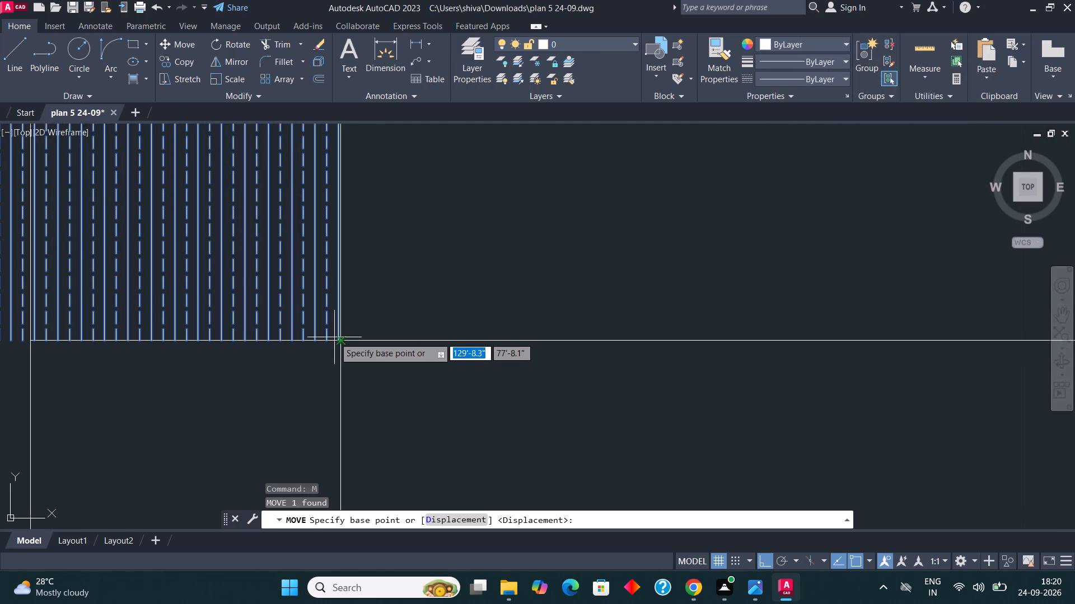
{"action": "left_click", "coordinate": [338, 338]}
{"action": "scroll", "coordinate": [289, 350], "scroll_direction": "down", "scroll_amount": 5}
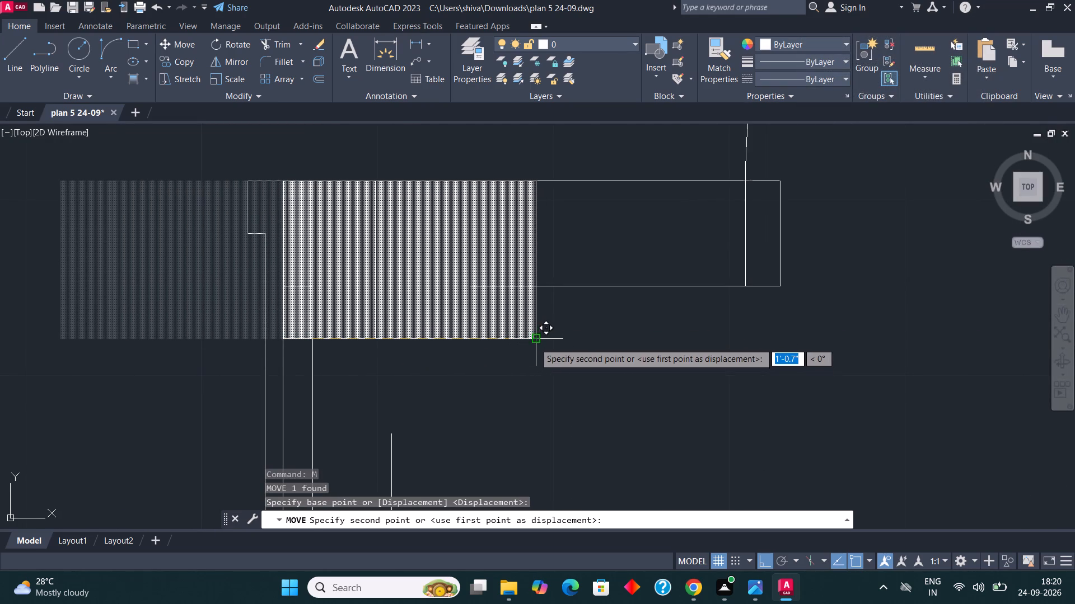
{"action": "left_click", "coordinate": [535, 343]}
{"action": "scroll", "coordinate": [550, 374], "scroll_direction": "down", "scroll_amount": 2}
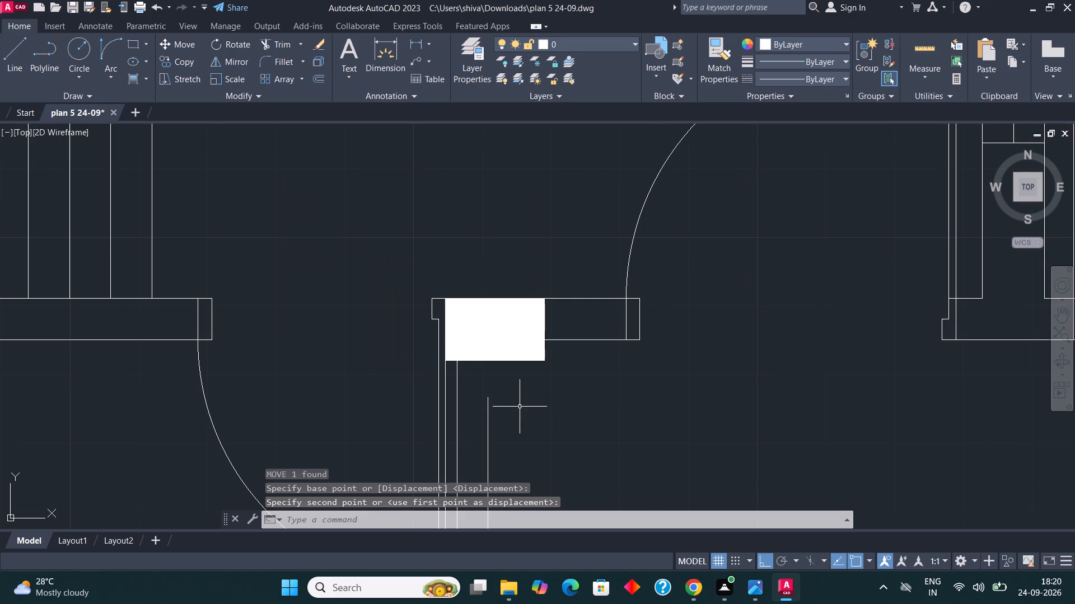
Extend the car porch wall's east face north to the south edge of the relocated column.
{"action": "scroll", "coordinate": [498, 347], "scroll_direction": "down", "scroll_amount": 2}
{"action": "scroll", "coordinate": [503, 376], "scroll_direction": "up", "scroll_amount": 2}
{"action": "key", "text": "Escape"}
{"action": "key", "text": "Escape"}
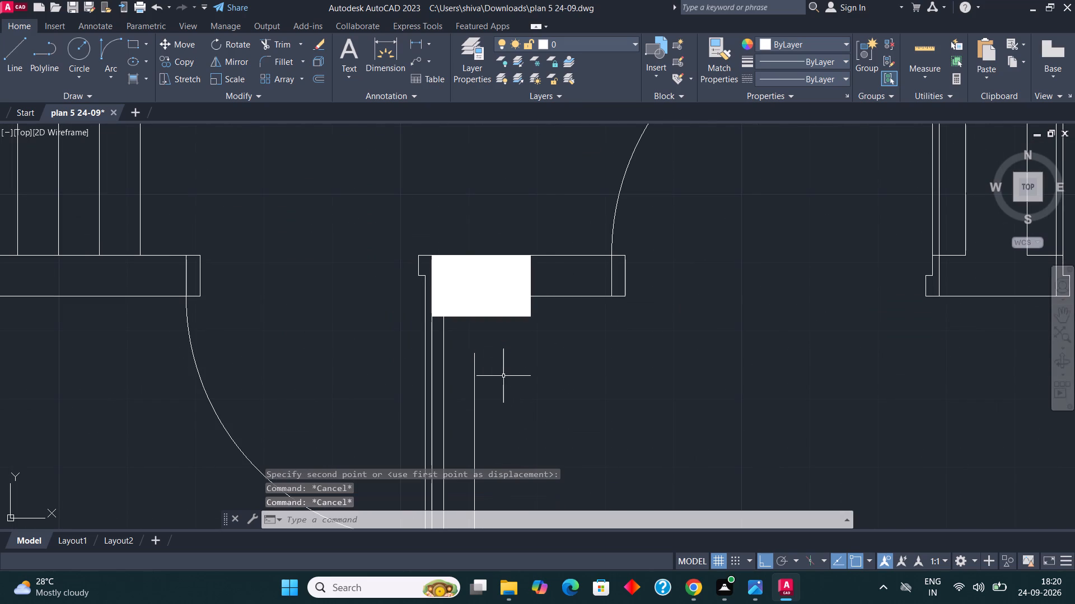
{"action": "type", "text": "EX"}
{"action": "key", "text": "Return"}
{"action": "left_click", "coordinate": [503, 375]}
{"action": "left_click", "coordinate": [464, 376]}
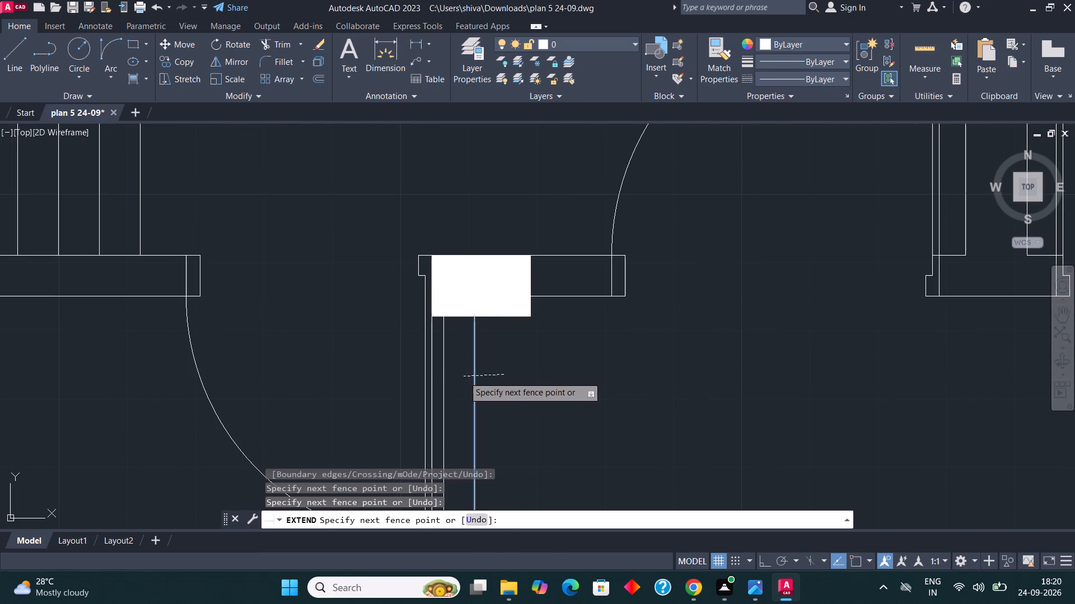
{"action": "scroll", "coordinate": [477, 309], "scroll_direction": "up", "scroll_amount": 2}
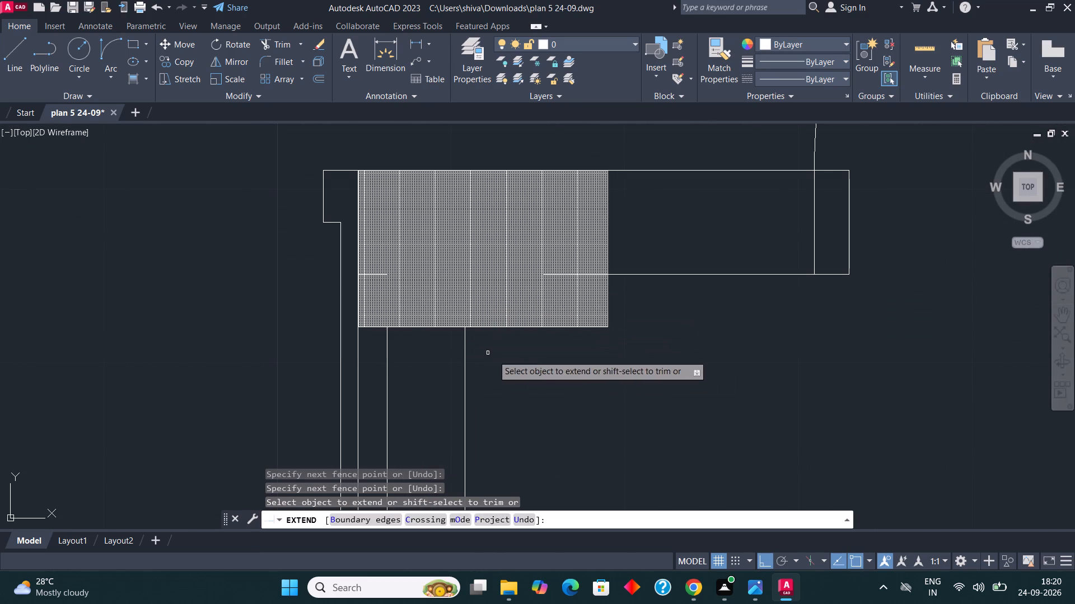
{"action": "key", "text": "Escape"}
{"action": "key", "text": "Escape"}
{"action": "key", "text": "Escape"}
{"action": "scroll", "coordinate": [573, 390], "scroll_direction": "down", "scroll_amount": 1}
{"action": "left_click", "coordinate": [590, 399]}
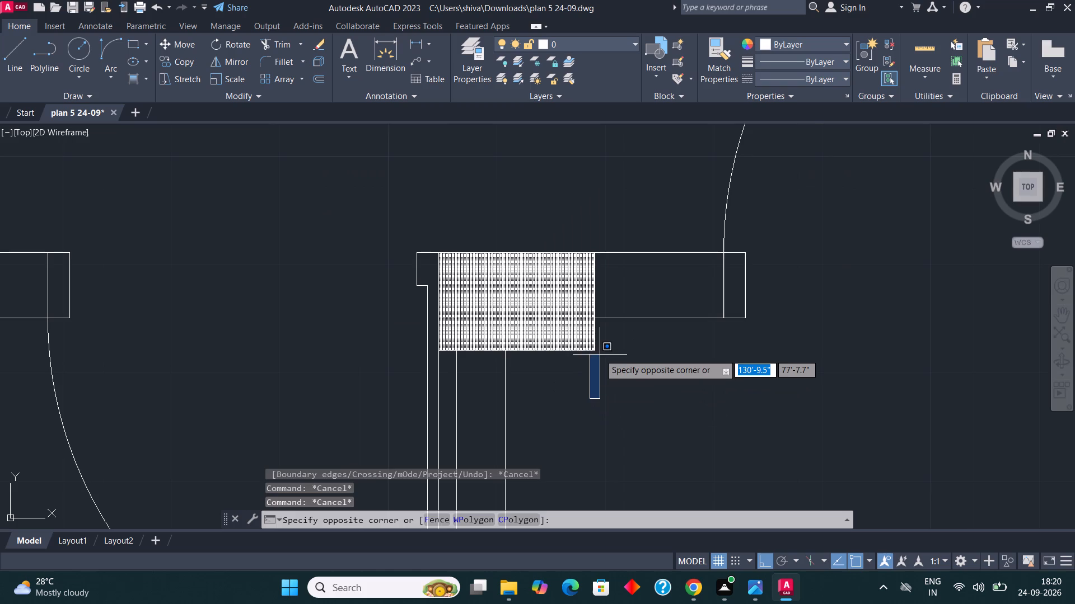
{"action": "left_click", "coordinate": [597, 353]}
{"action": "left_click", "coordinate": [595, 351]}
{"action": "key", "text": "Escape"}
Undo the wall extension and the hatch move, outline move and rotation of the column between the lounge and car porch.
{"action": "scroll", "coordinate": [522, 285], "scroll_direction": "down", "scroll_amount": 2}
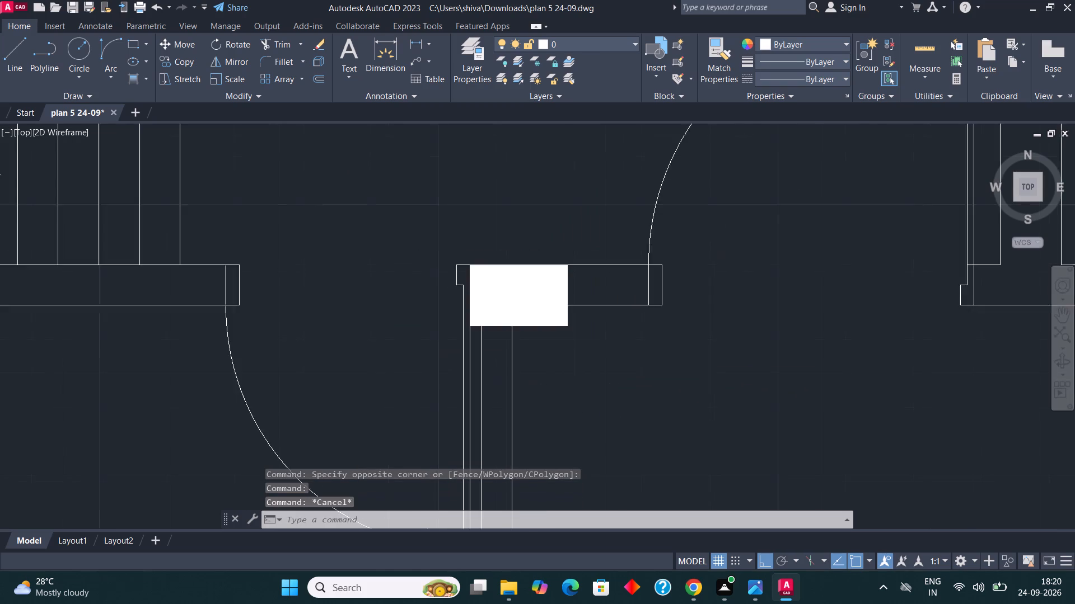
{"action": "scroll", "coordinate": [532, 294], "scroll_direction": "down", "scroll_amount": 2}
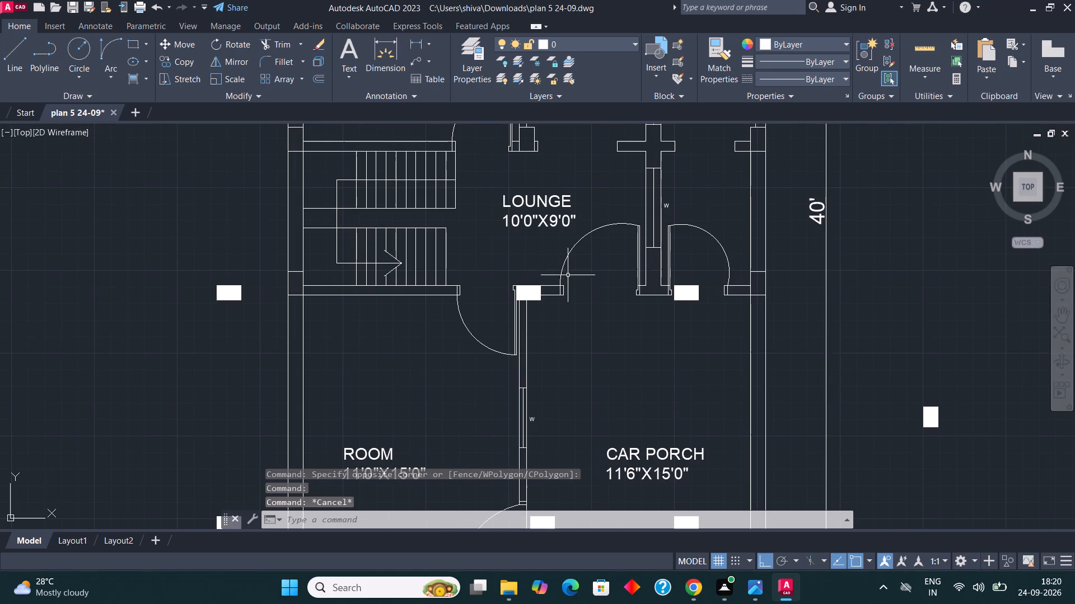
{"action": "scroll", "coordinate": [564, 273], "scroll_direction": "down", "scroll_amount": 2}
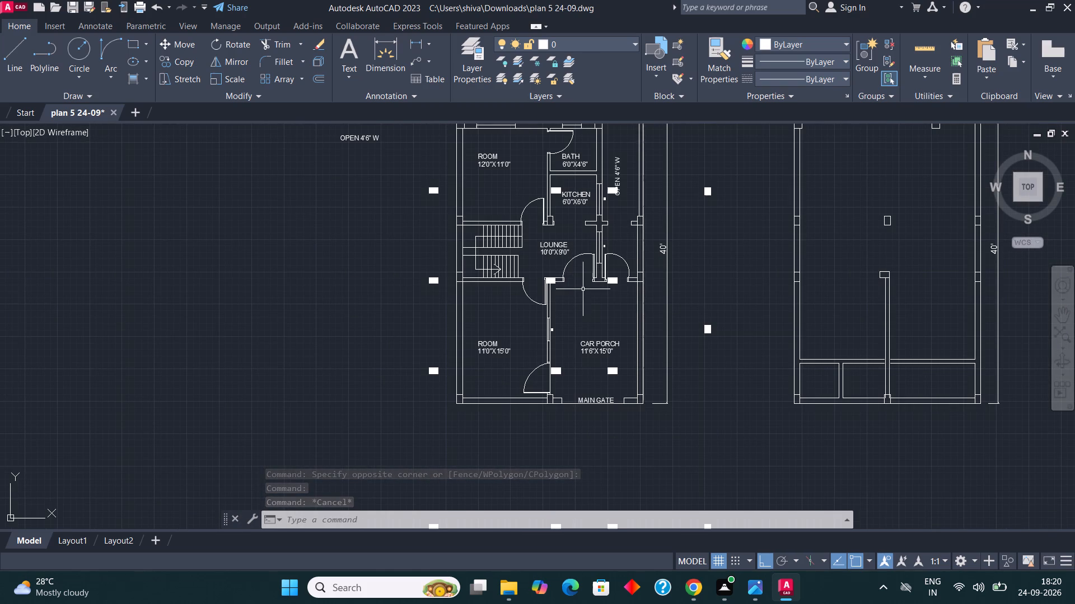
{"action": "key", "text": "ctrl+z"}
{"action": "key", "text": "ctrl+z"}
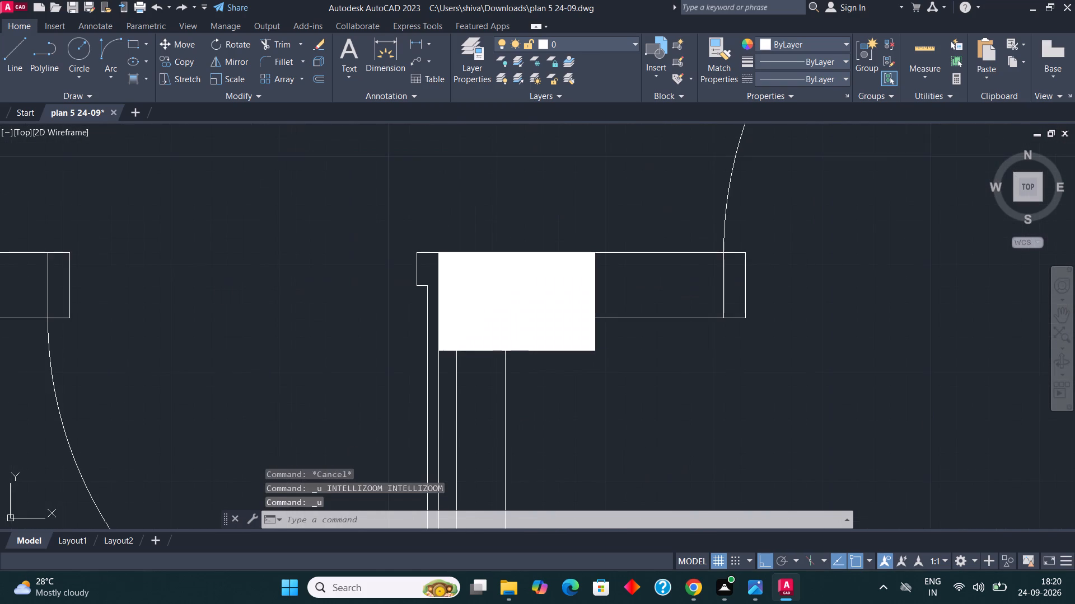
{"action": "key", "text": "ctrl+z"}
{"action": "scroll", "coordinate": [549, 310], "scroll_direction": "down", "scroll_amount": 5}
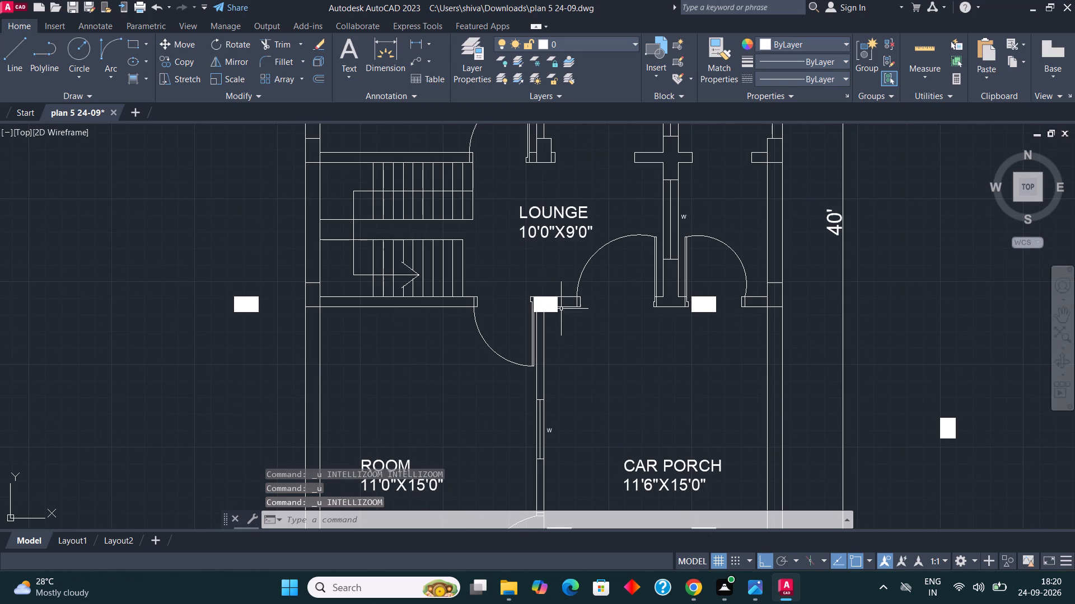
{"action": "key", "text": "ctrl+z"}
{"action": "key", "text": "ctrl+z"}
{"action": "key", "text": "ctrl+z"}
{"action": "key", "text": "ctrl+z"}
{"action": "key", "text": "ctrl+z"}
{"action": "key", "text": "ctrl+z"}
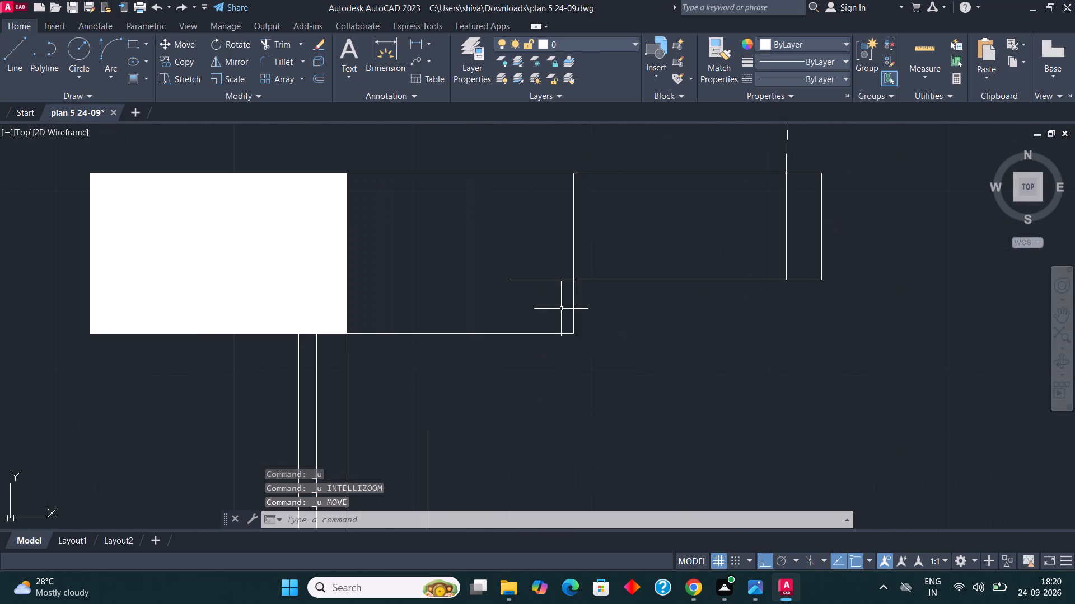
{"action": "key", "text": "ctrl+z"}
{"action": "key", "text": "ctrl+z"}
{"action": "key", "text": "ctrl+z"}
{"action": "key", "text": "ctrl+z"}
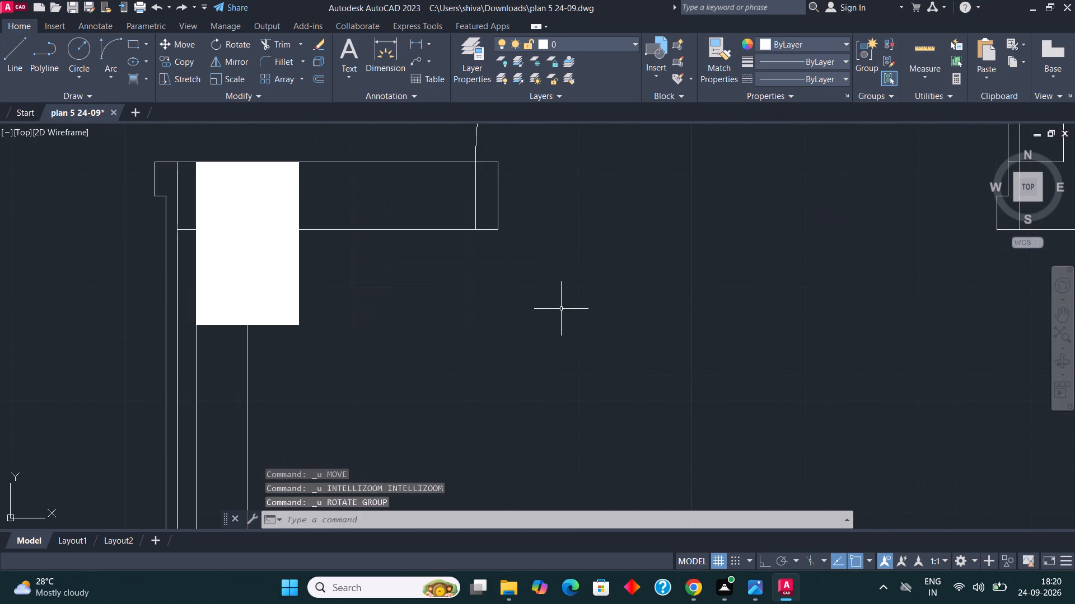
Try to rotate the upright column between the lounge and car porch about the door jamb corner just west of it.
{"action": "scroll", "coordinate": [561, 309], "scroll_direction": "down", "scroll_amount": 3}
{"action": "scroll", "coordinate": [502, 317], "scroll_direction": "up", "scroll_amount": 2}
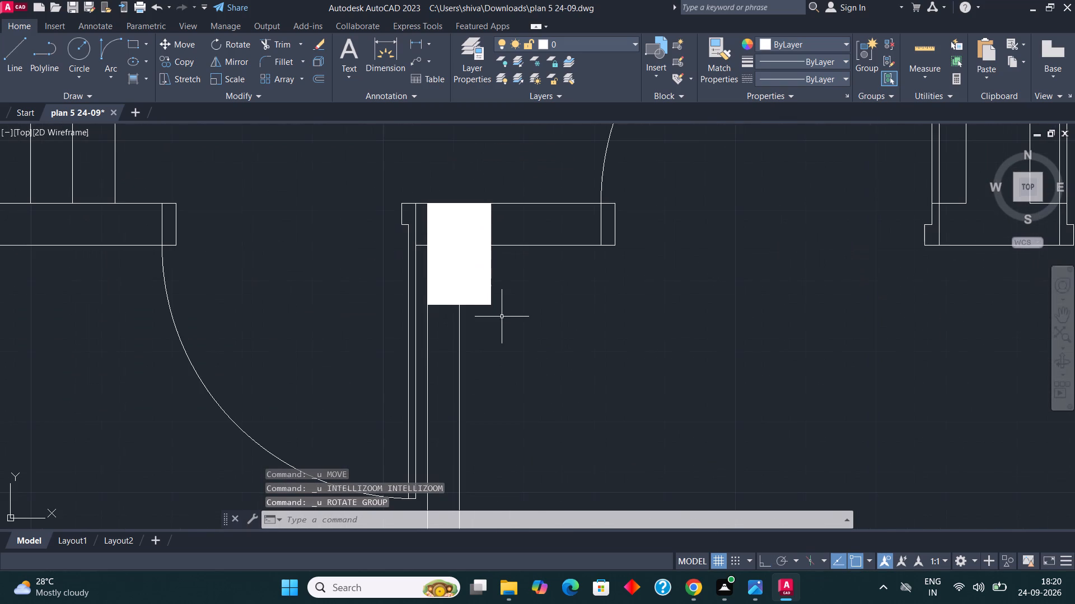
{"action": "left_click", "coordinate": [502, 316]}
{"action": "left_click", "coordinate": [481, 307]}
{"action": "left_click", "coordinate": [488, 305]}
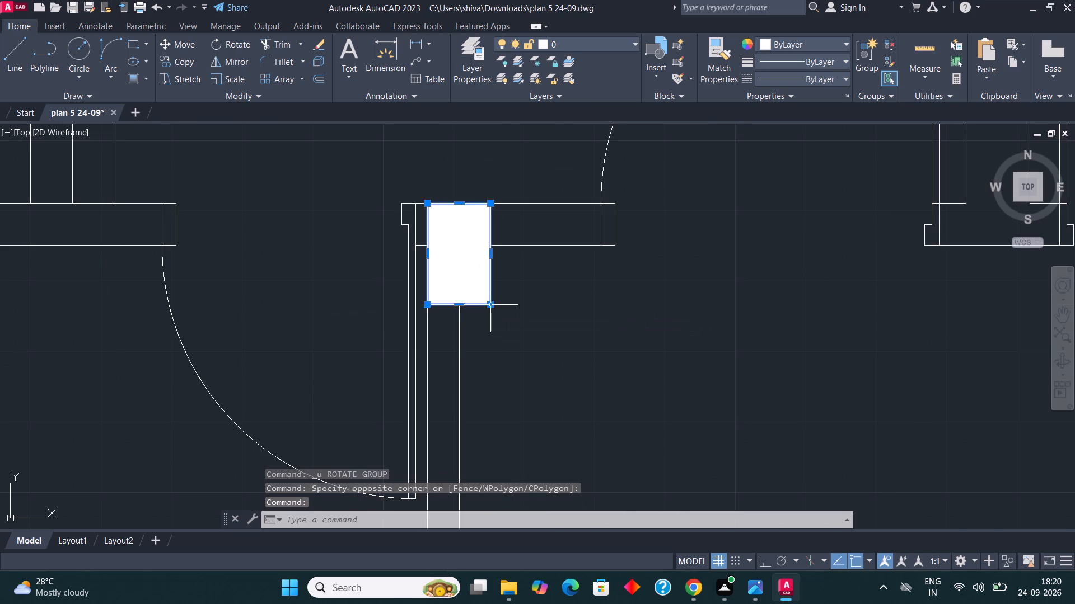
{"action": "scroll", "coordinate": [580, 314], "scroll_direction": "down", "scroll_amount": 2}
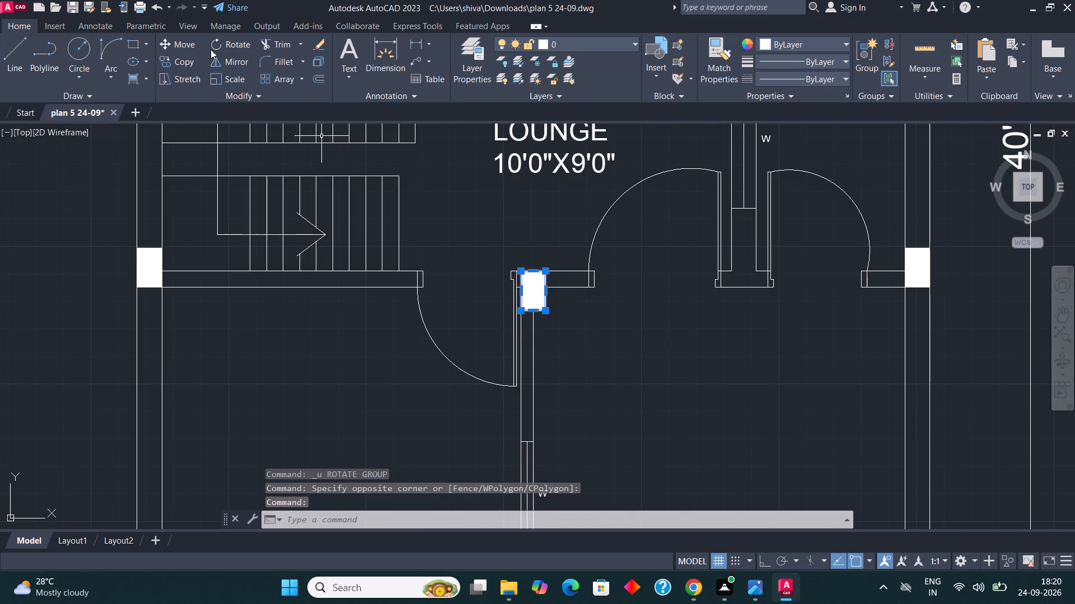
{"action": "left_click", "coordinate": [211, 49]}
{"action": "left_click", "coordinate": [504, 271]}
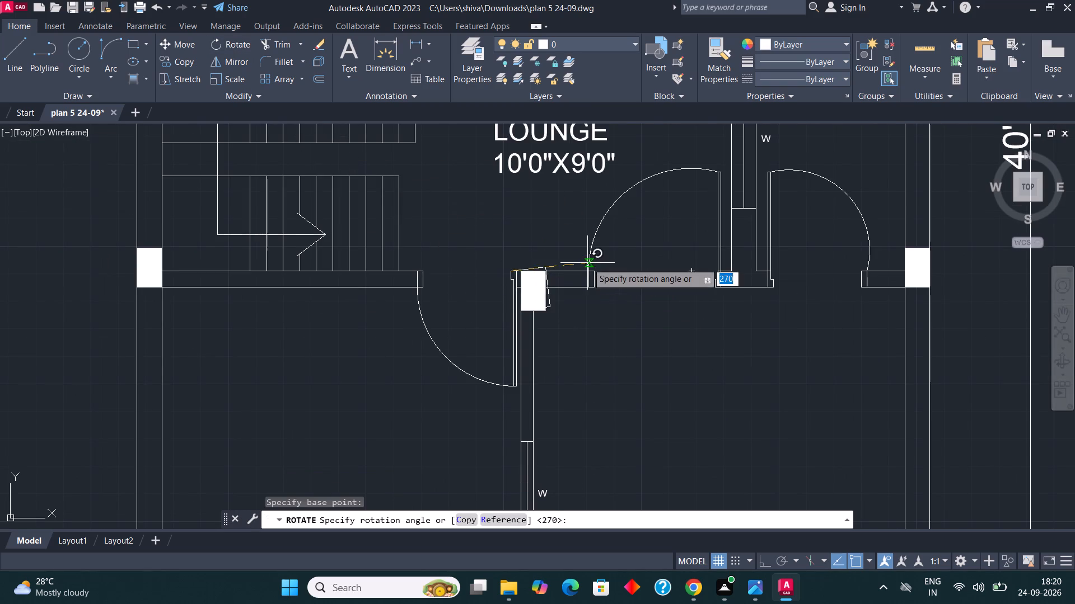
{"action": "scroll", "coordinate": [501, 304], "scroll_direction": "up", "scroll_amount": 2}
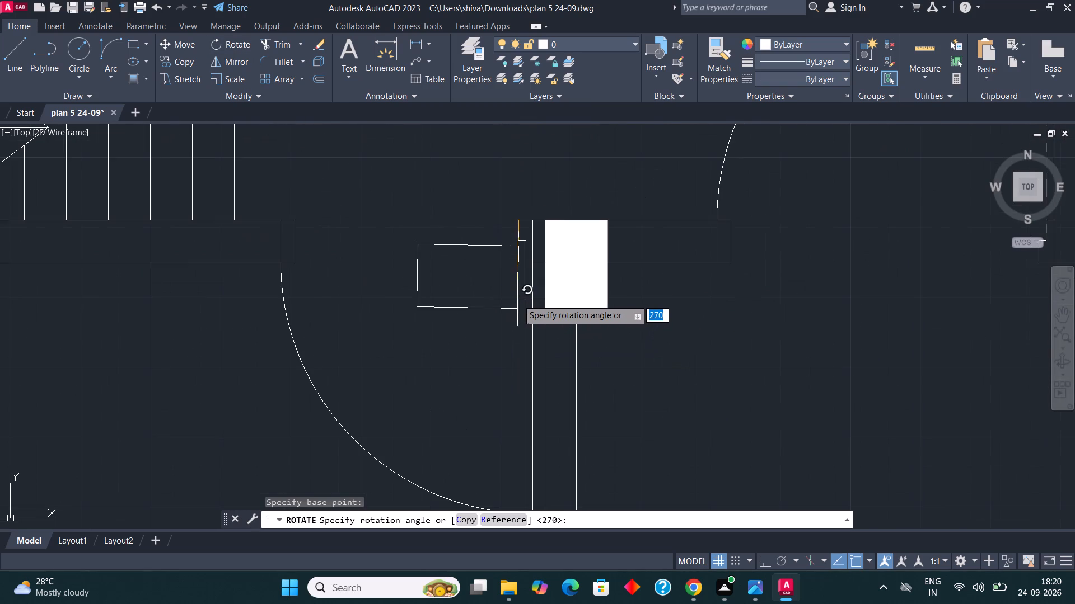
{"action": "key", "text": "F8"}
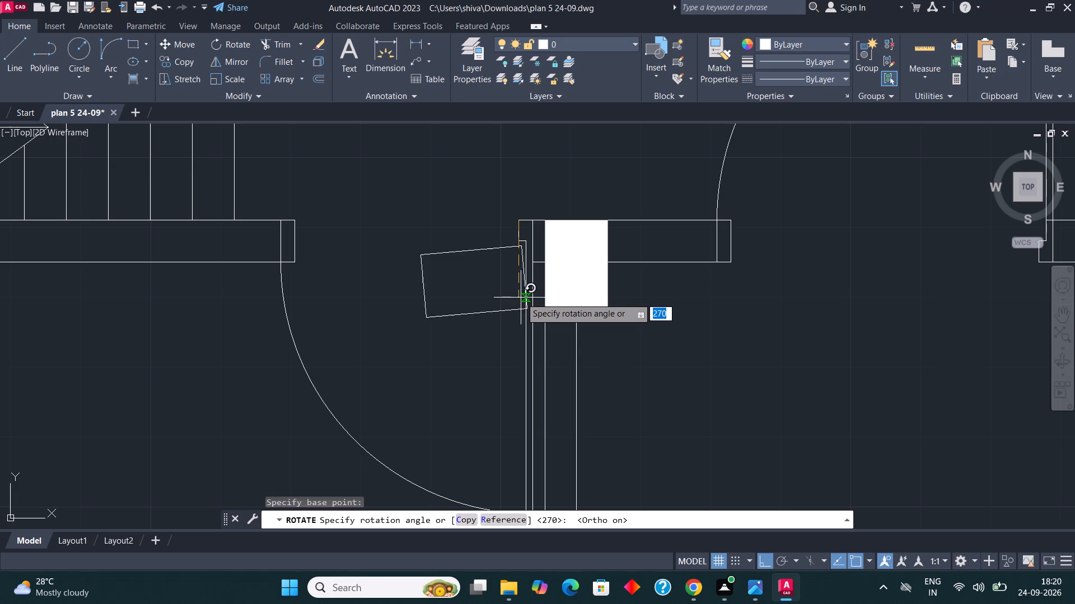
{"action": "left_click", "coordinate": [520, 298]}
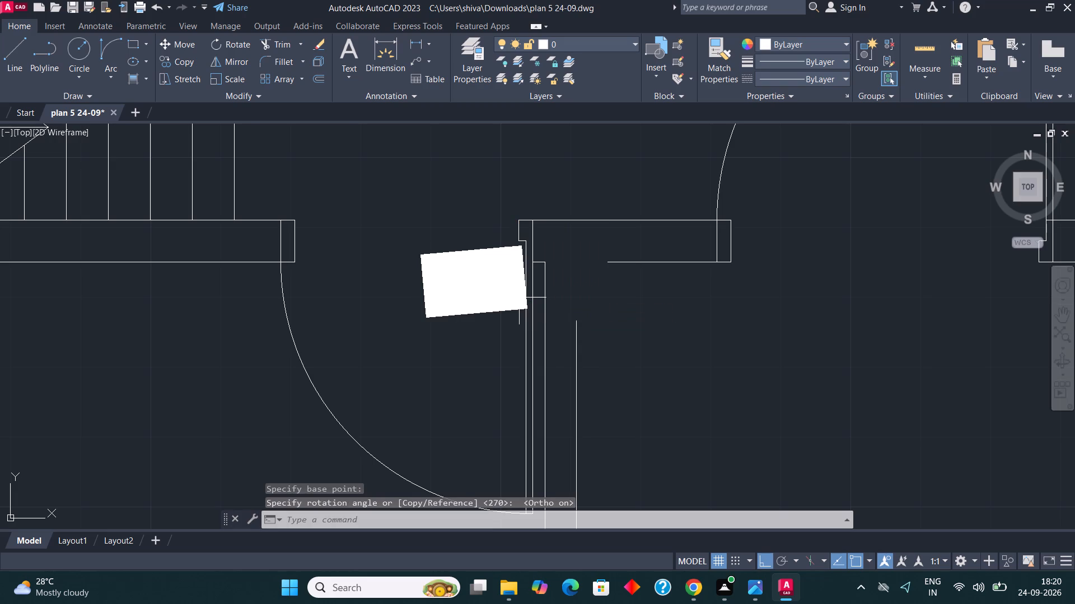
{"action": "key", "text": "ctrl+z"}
Rotate the column by 270° about a point in the door opening to its west.
{"action": "scroll", "coordinate": [548, 290], "scroll_direction": "up", "scroll_amount": 2}
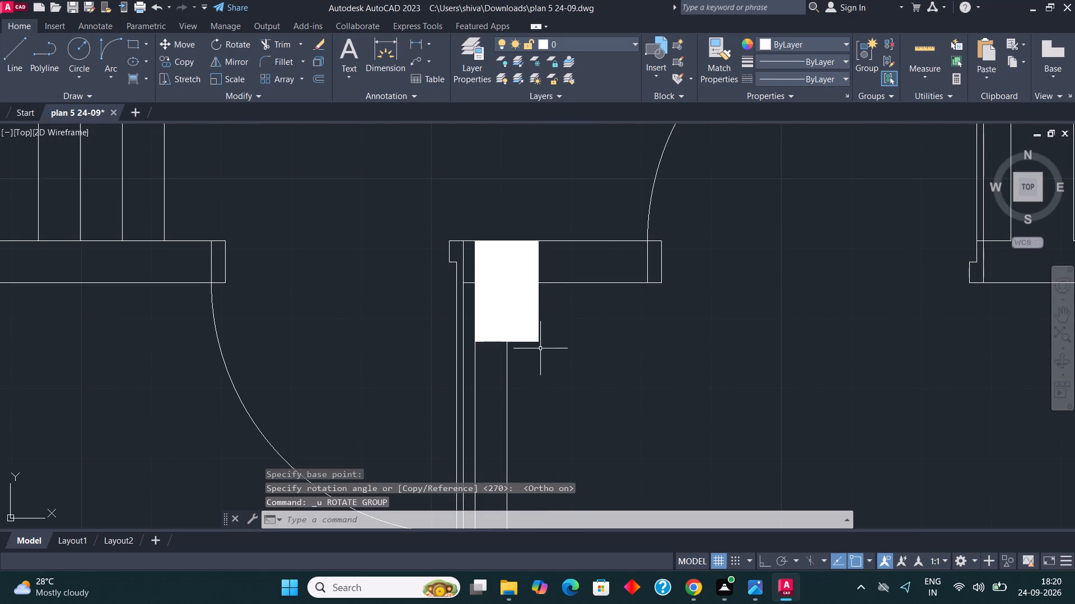
{"action": "left_click", "coordinate": [539, 343]}
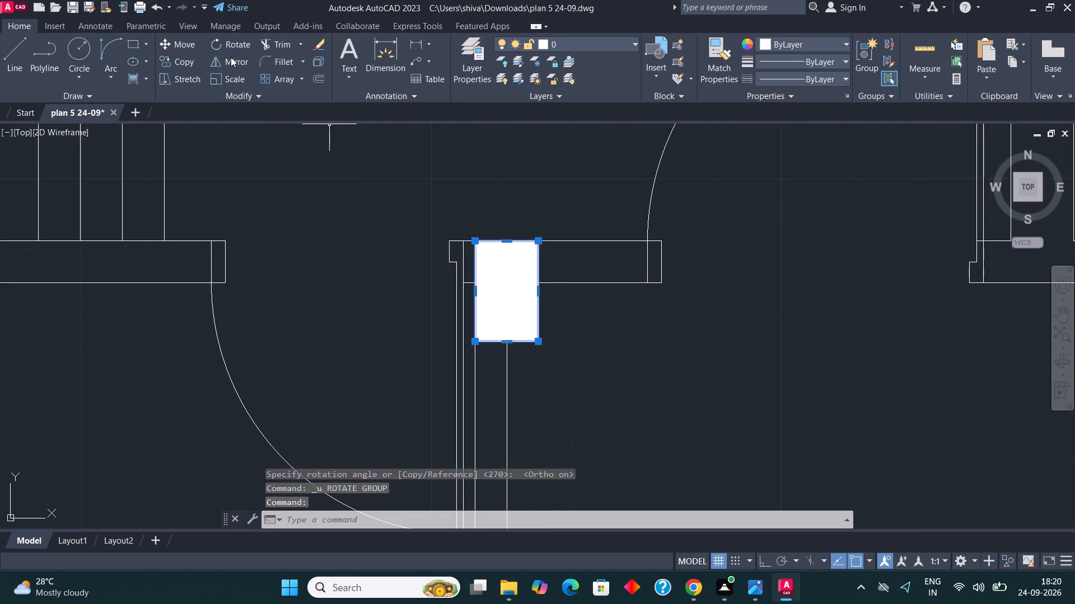
{"action": "left_click", "coordinate": [232, 51]}
{"action": "left_click", "coordinate": [367, 235]}
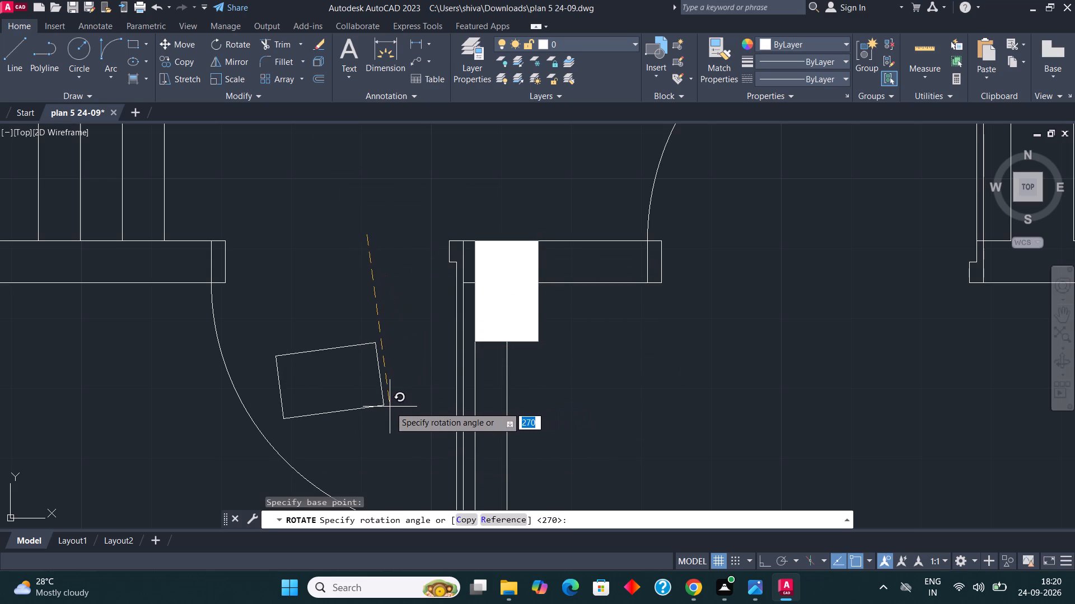
{"action": "key", "text": "F8"}
{"action": "left_click", "coordinate": [384, 395]}
{"action": "scroll", "coordinate": [376, 317], "scroll_direction": "down", "scroll_amount": 1}
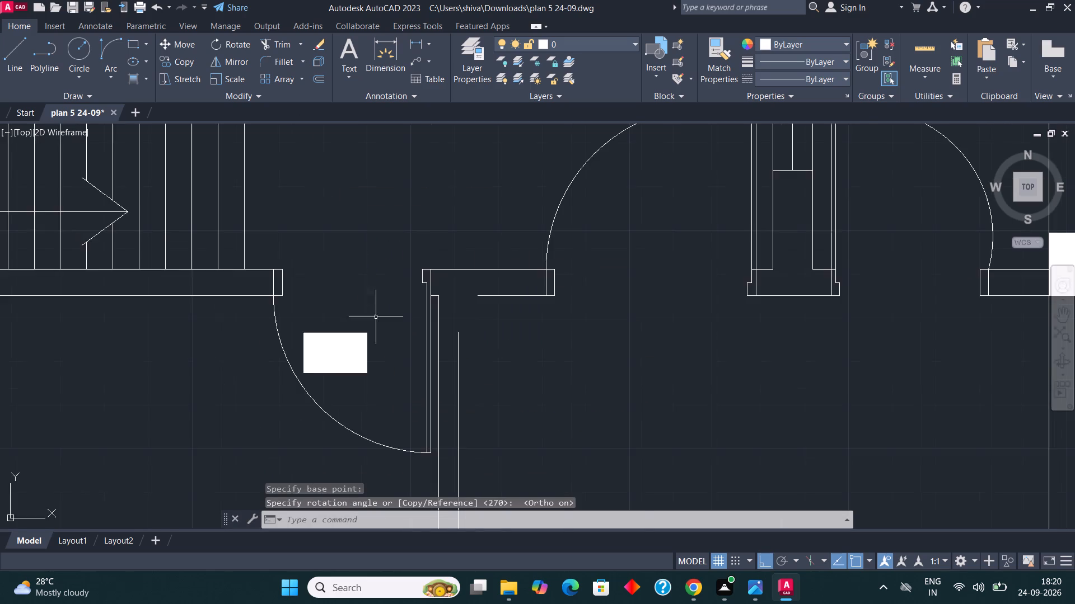
Copy the rotated column's outline by its northwest corner to where the door jamb line meets the wall's north face.
{"action": "scroll", "coordinate": [334, 348], "scroll_direction": "up", "scroll_amount": 2}
{"action": "scroll", "coordinate": [265, 324], "scroll_direction": "up", "scroll_amount": 2}
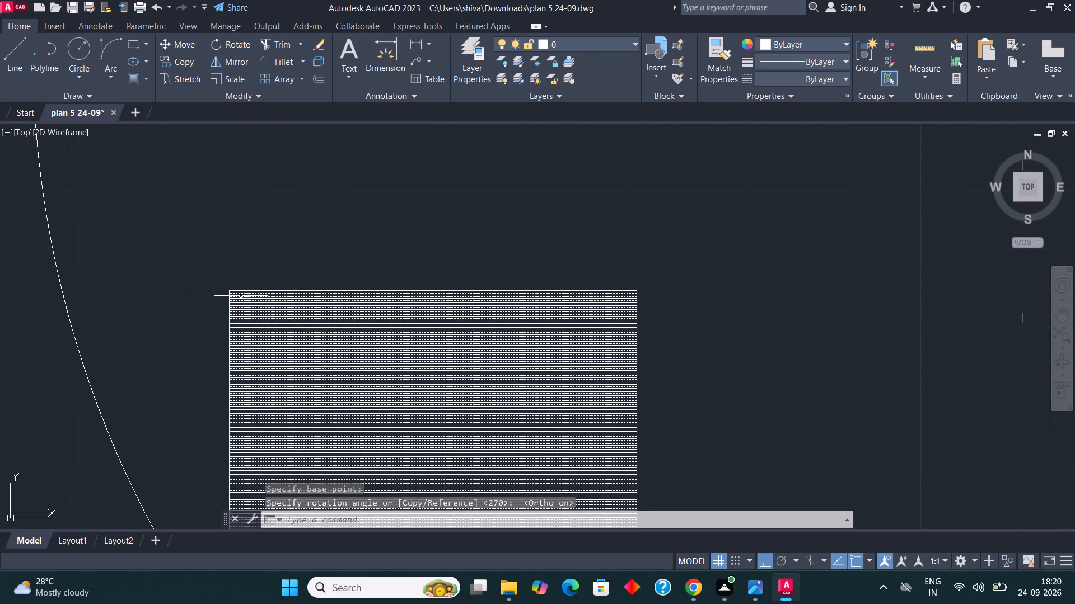
{"action": "left_click", "coordinate": [228, 292]}
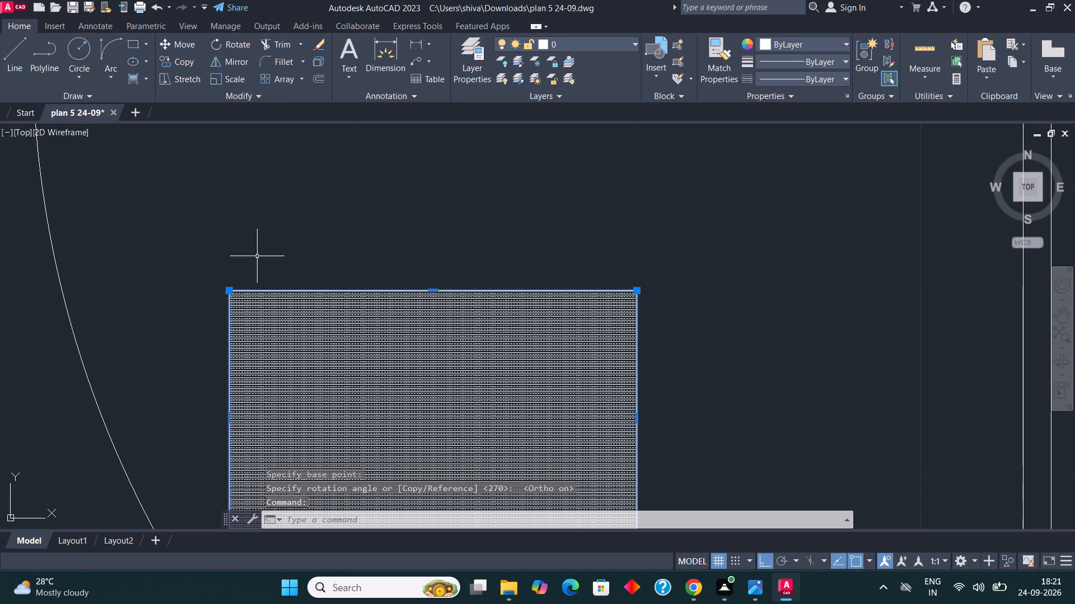
{"action": "left_click", "coordinate": [180, 61]}
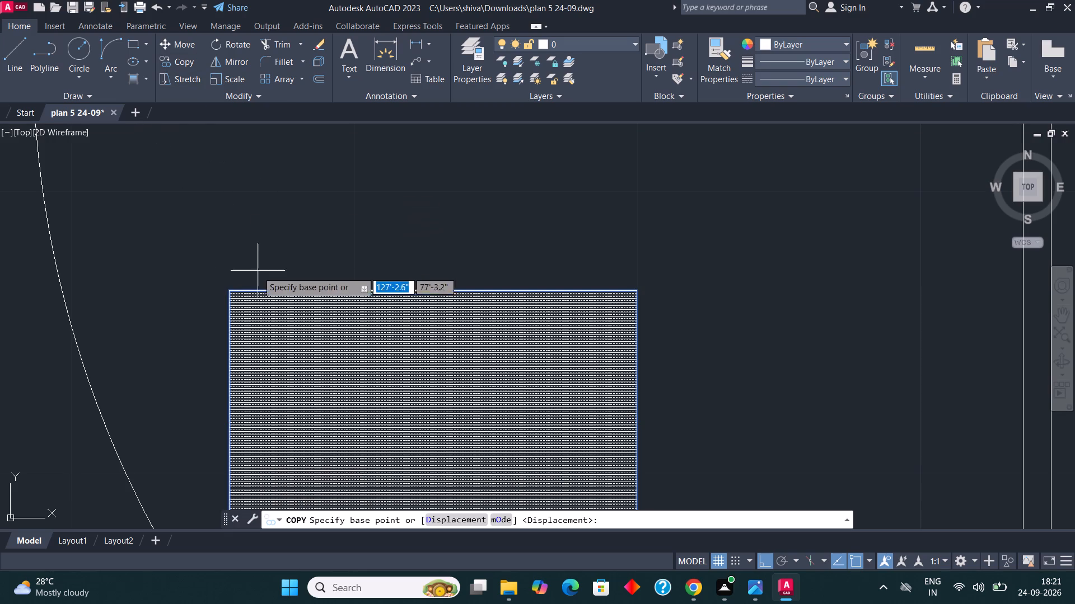
{"action": "left_click", "coordinate": [228, 290]}
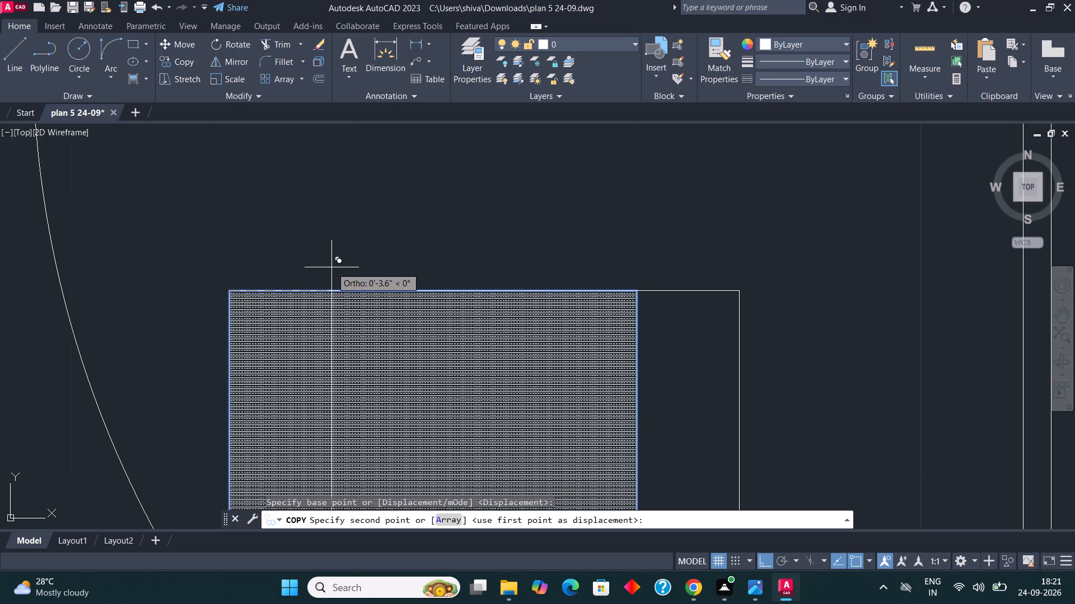
{"action": "key", "text": "F8"}
{"action": "scroll", "coordinate": [334, 309], "scroll_direction": "down", "scroll_amount": 2}
{"action": "scroll", "coordinate": [648, 134], "scroll_direction": "up", "scroll_amount": 1}
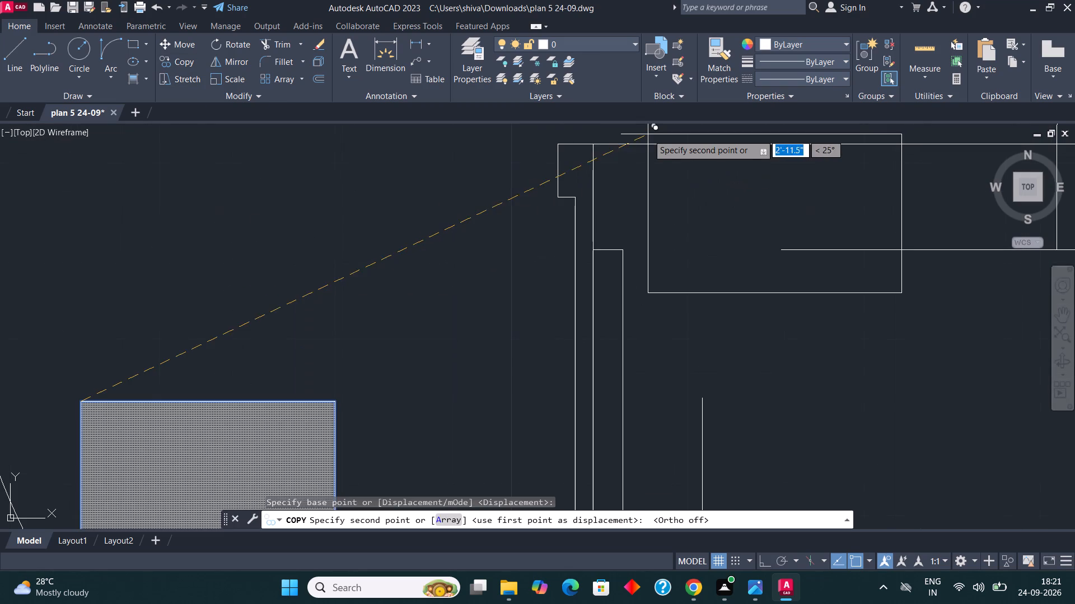
{"action": "left_click", "coordinate": [593, 147]}
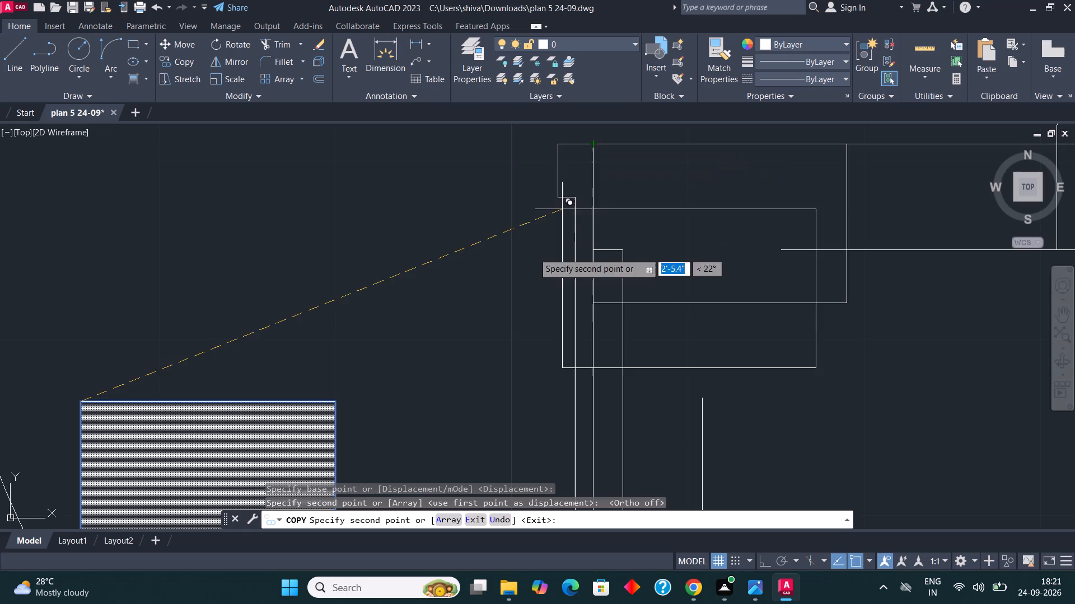
{"action": "scroll", "coordinate": [577, 295], "scroll_direction": "down", "scroll_amount": 1}
{"action": "key", "text": "Escape"}
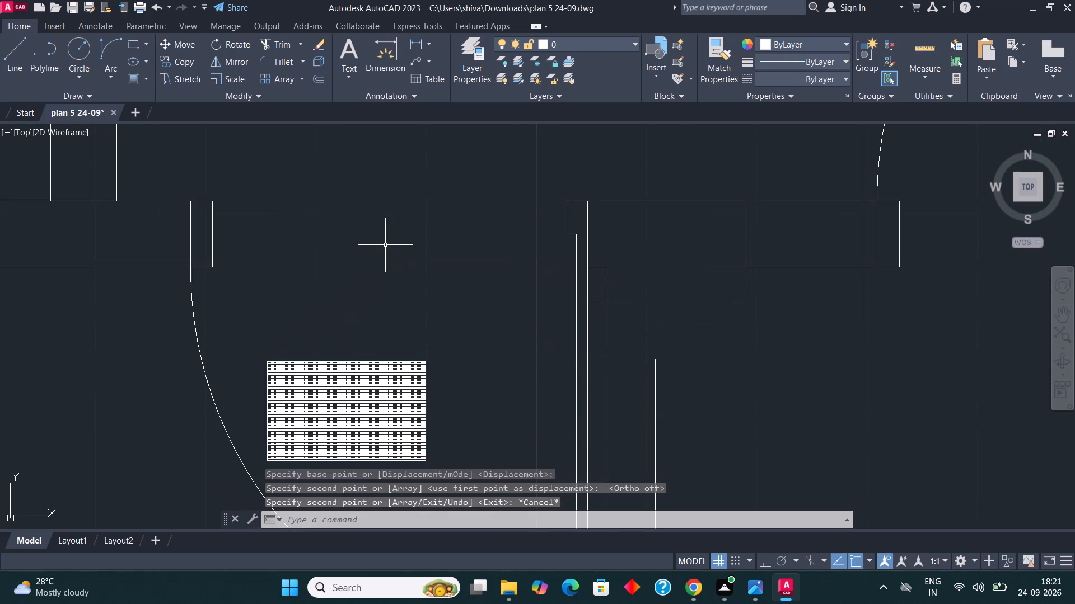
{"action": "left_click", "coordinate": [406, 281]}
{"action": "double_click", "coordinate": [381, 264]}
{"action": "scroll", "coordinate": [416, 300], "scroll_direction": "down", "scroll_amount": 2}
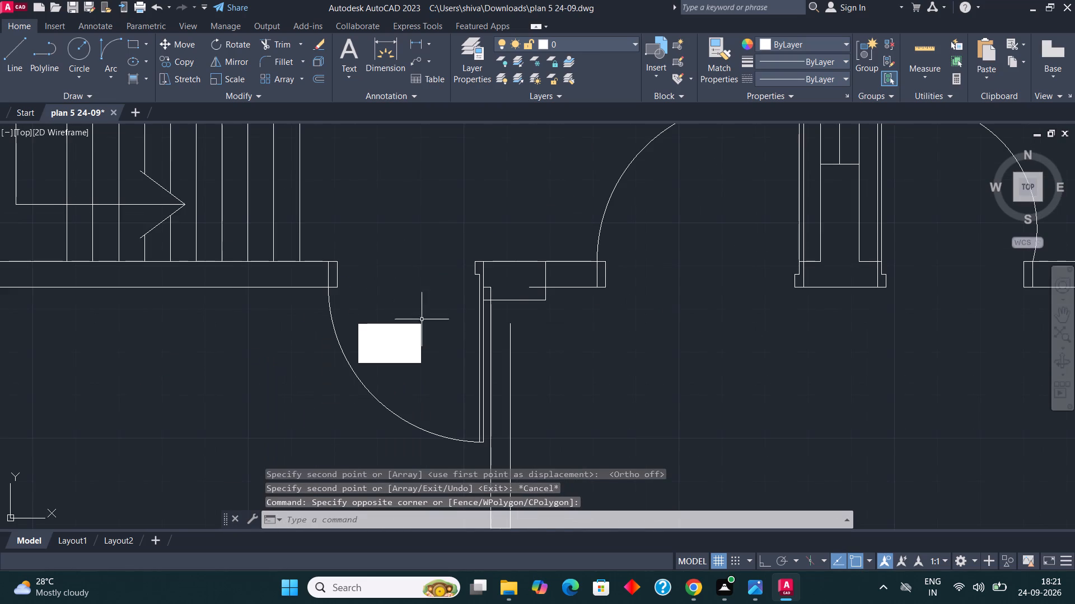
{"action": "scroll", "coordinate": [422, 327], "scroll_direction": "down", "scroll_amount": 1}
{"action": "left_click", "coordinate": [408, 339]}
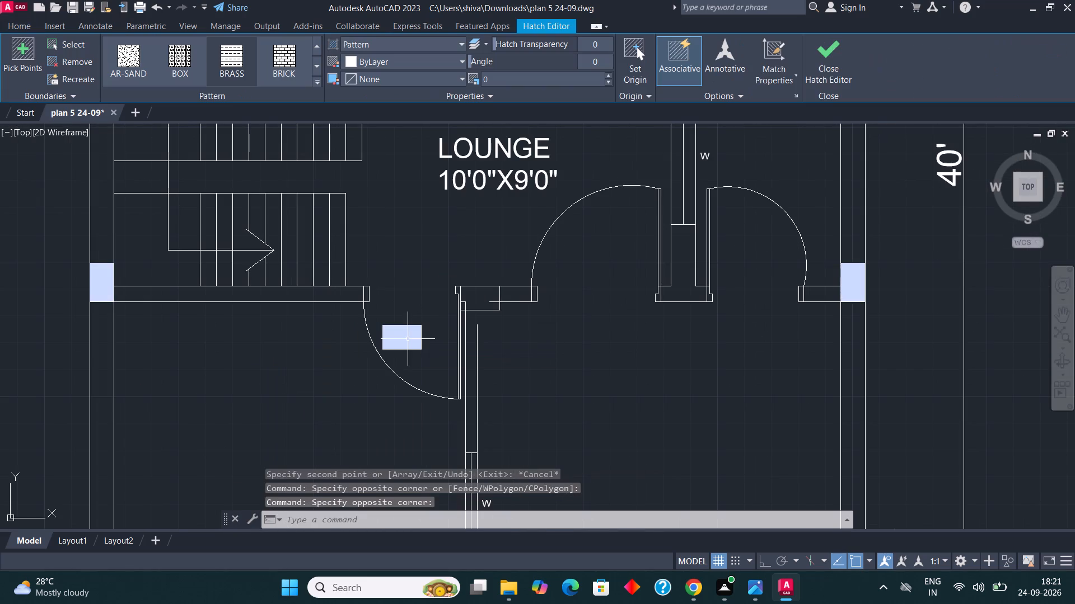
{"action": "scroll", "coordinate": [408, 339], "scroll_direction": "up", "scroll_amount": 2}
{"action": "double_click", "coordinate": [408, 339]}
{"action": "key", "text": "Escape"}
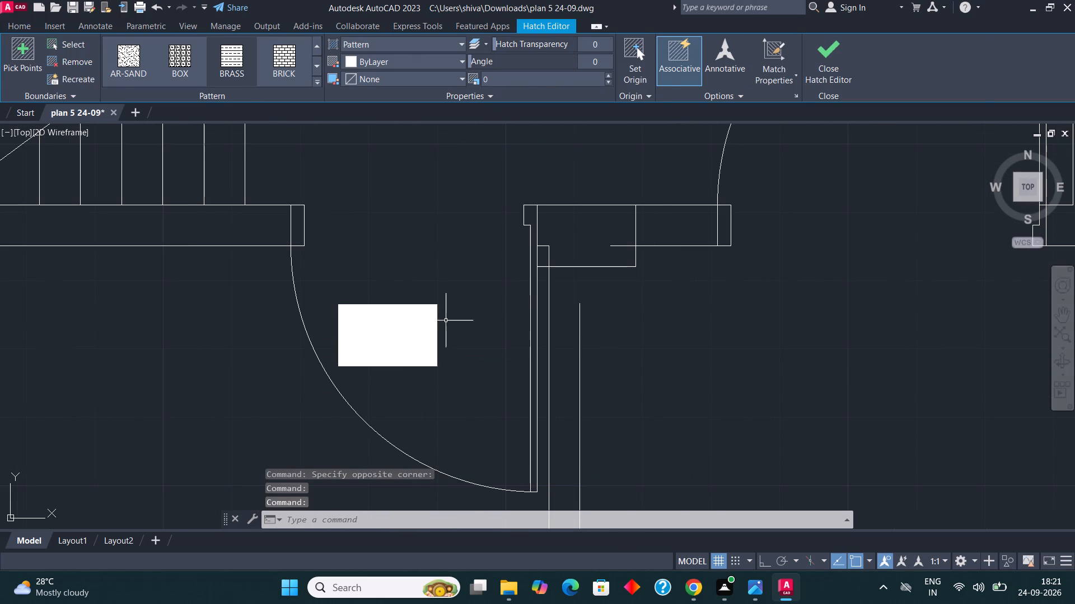
Move the column hatch by its northwest corner about 2'-8.5" northeast onto the copied outline at the door jamb line.
{"action": "left_click", "coordinate": [385, 358]}
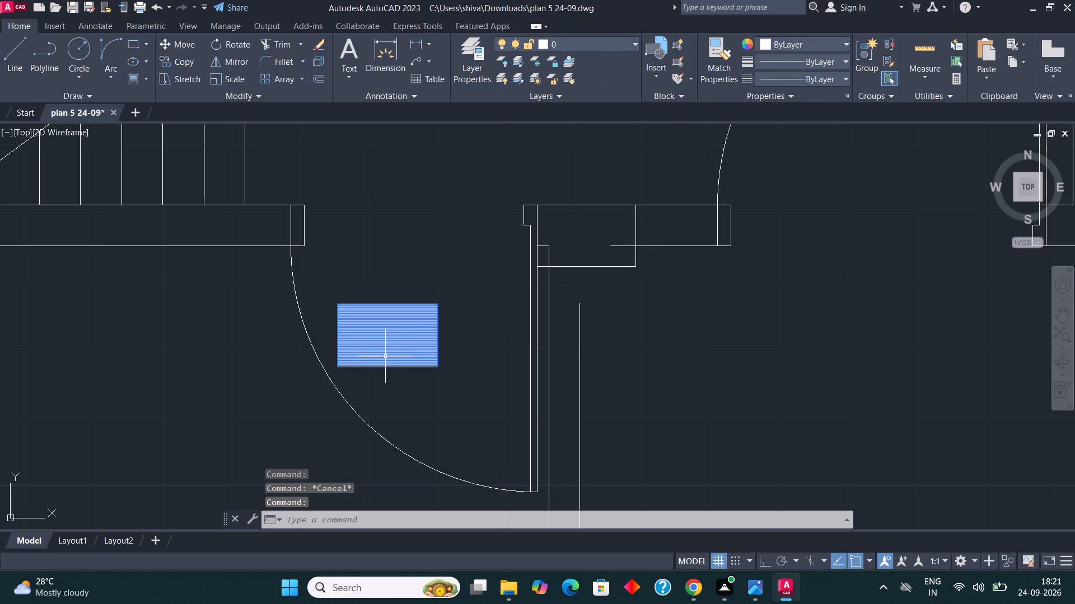
{"action": "scroll", "coordinate": [398, 350], "scroll_direction": "down", "scroll_amount": 2}
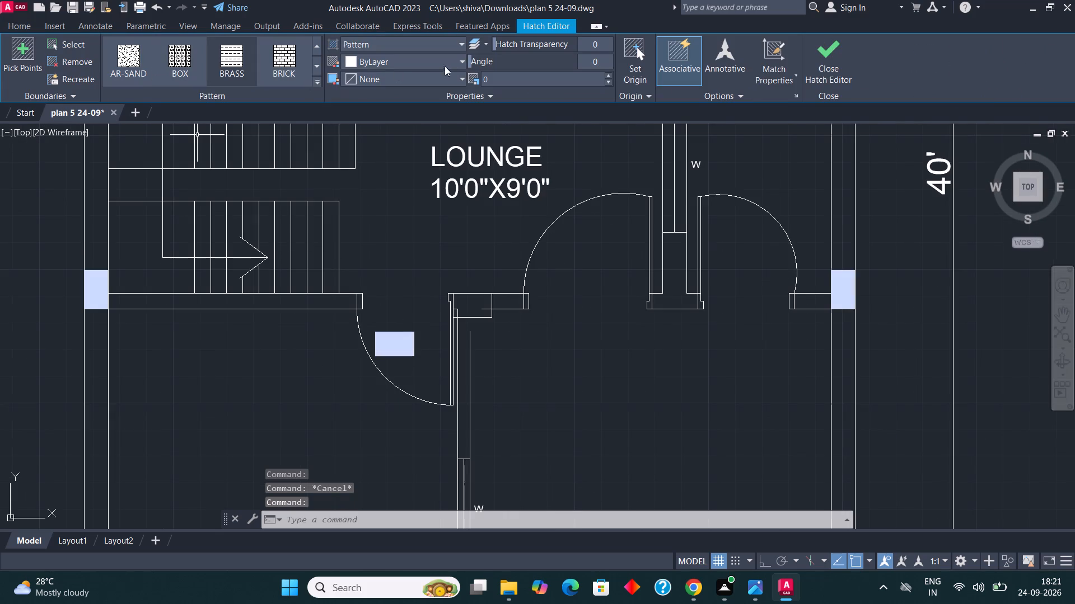
{"action": "key", "text": "m"}
{"action": "key", "text": "Return"}
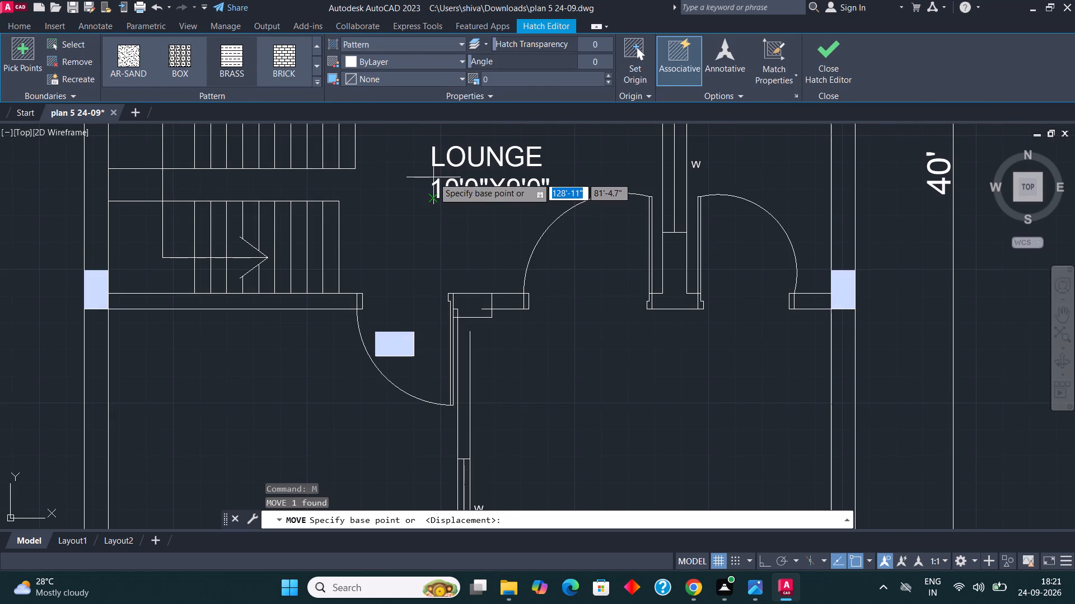
{"action": "scroll", "coordinate": [392, 366], "scroll_direction": "up", "scroll_amount": 2}
{"action": "left_click", "coordinate": [342, 285]}
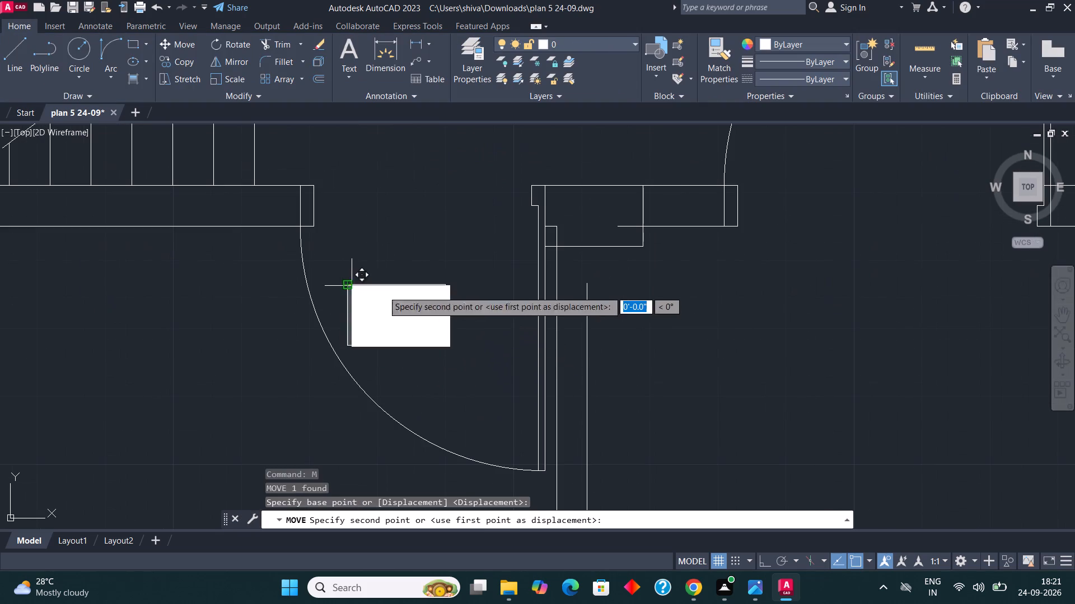
{"action": "scroll", "coordinate": [555, 186], "scroll_direction": "up", "scroll_amount": 1}
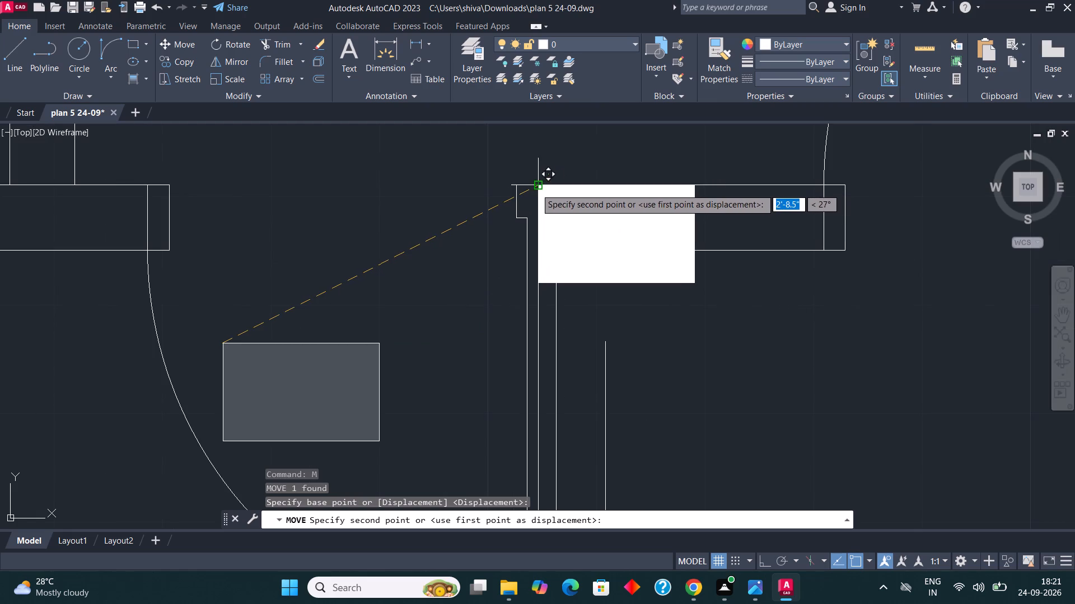
{"action": "left_click", "coordinate": [536, 188]}
{"action": "scroll", "coordinate": [485, 350], "scroll_direction": "down", "scroll_amount": 3}
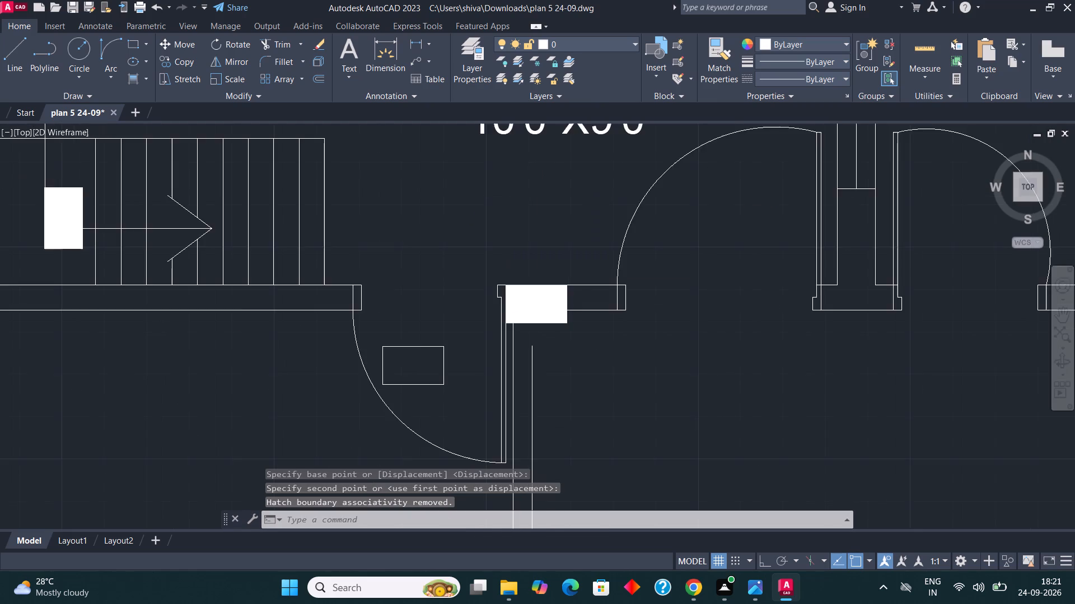
Undo the last move of the column hatch onto the copied outline at the door jamb line.
{"action": "key", "text": "ctrl+z"}
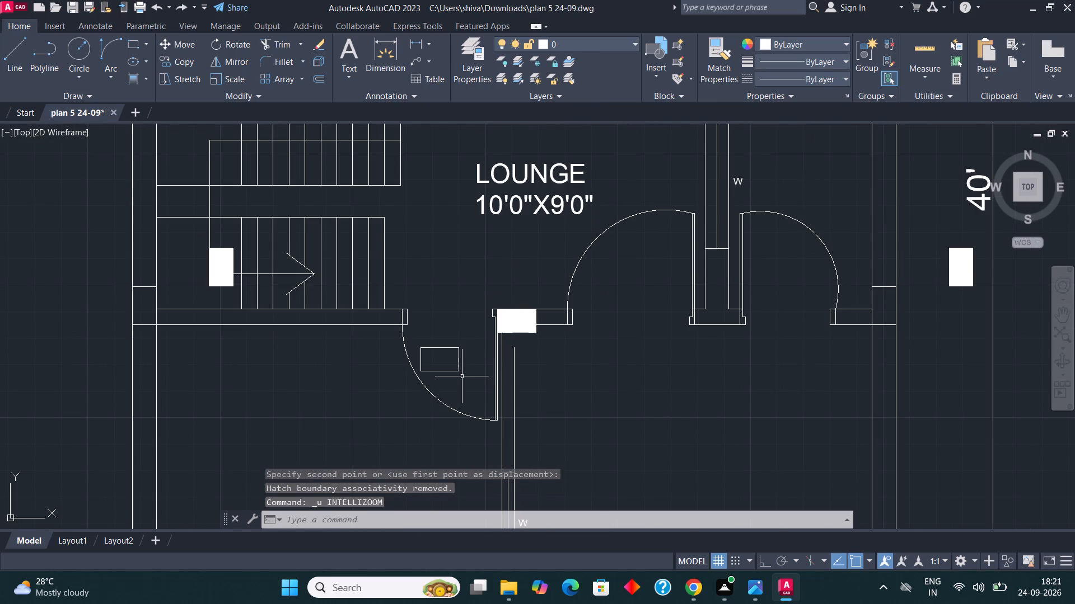
{"action": "key", "text": "ctrl+z"}
{"action": "key", "text": "ctrl+z"}
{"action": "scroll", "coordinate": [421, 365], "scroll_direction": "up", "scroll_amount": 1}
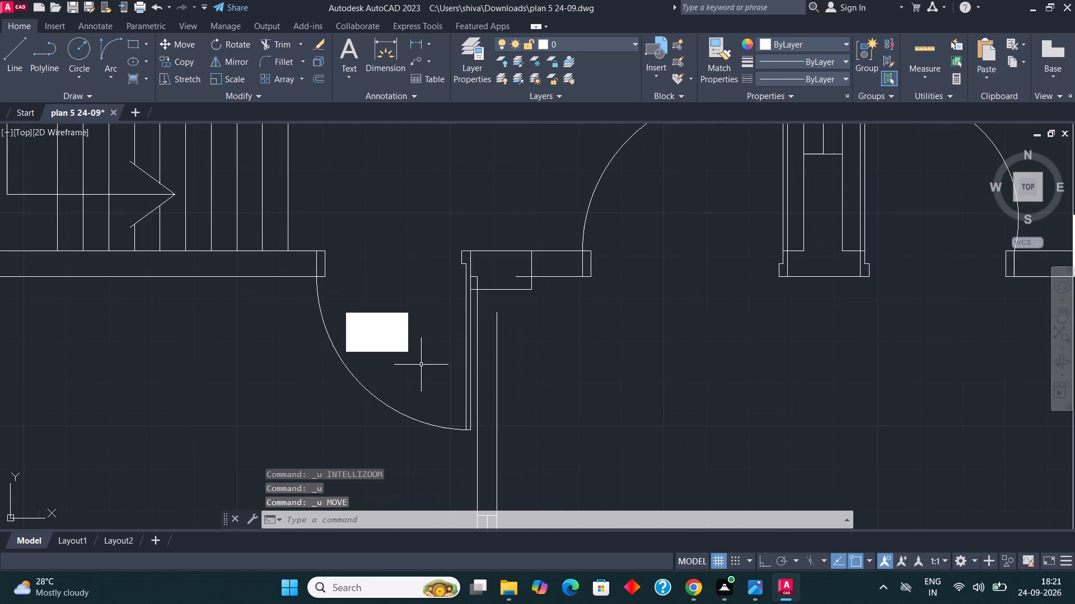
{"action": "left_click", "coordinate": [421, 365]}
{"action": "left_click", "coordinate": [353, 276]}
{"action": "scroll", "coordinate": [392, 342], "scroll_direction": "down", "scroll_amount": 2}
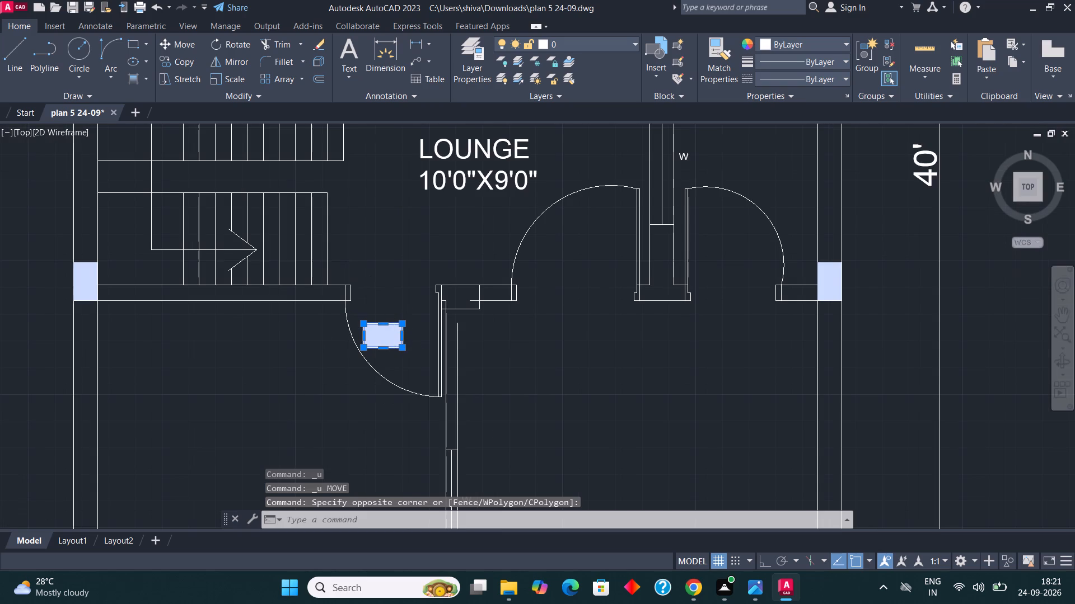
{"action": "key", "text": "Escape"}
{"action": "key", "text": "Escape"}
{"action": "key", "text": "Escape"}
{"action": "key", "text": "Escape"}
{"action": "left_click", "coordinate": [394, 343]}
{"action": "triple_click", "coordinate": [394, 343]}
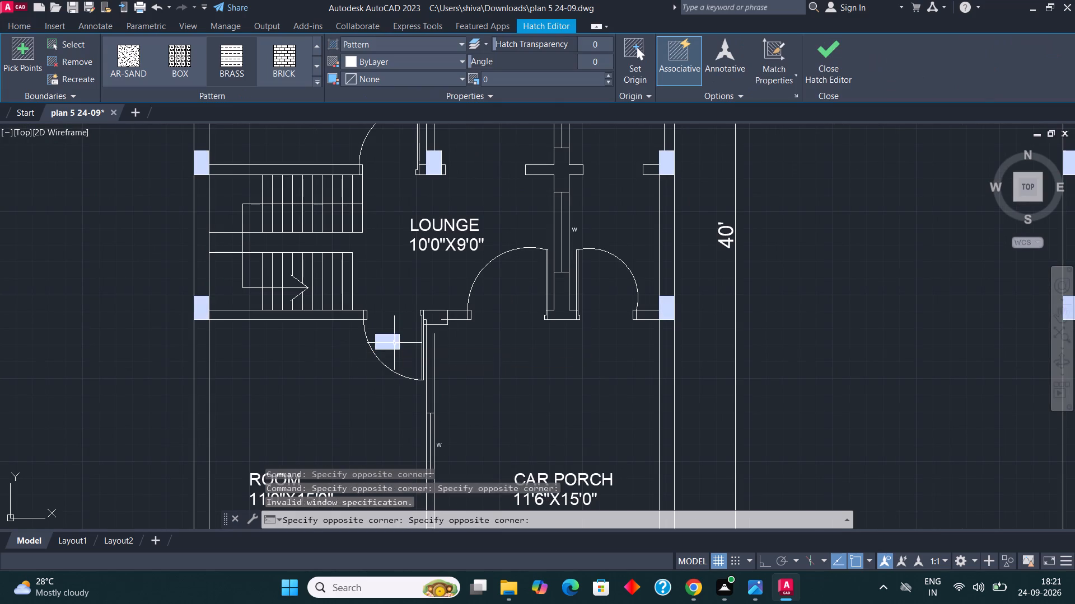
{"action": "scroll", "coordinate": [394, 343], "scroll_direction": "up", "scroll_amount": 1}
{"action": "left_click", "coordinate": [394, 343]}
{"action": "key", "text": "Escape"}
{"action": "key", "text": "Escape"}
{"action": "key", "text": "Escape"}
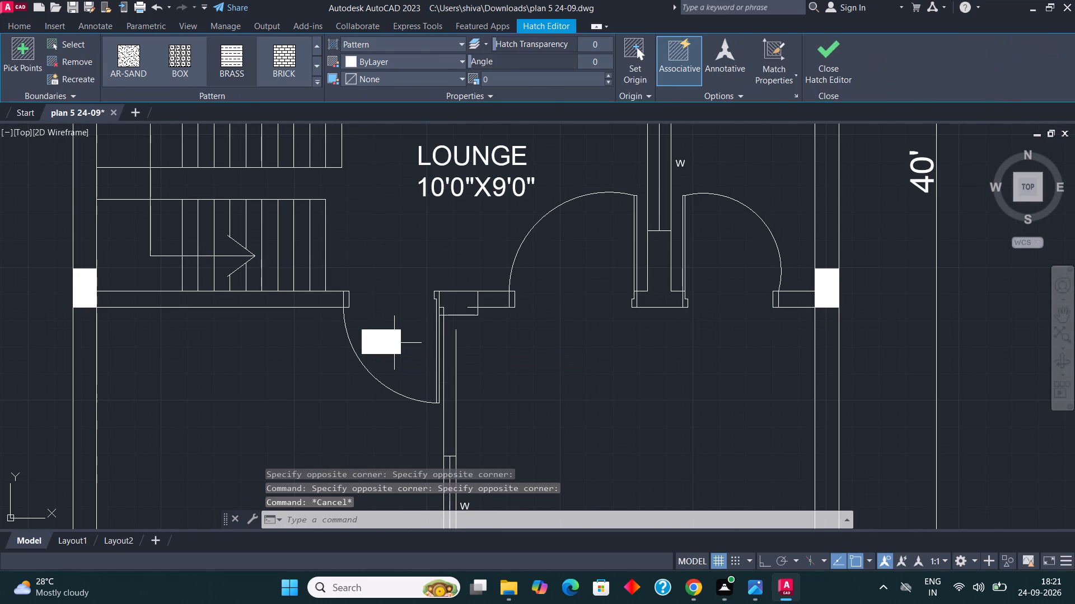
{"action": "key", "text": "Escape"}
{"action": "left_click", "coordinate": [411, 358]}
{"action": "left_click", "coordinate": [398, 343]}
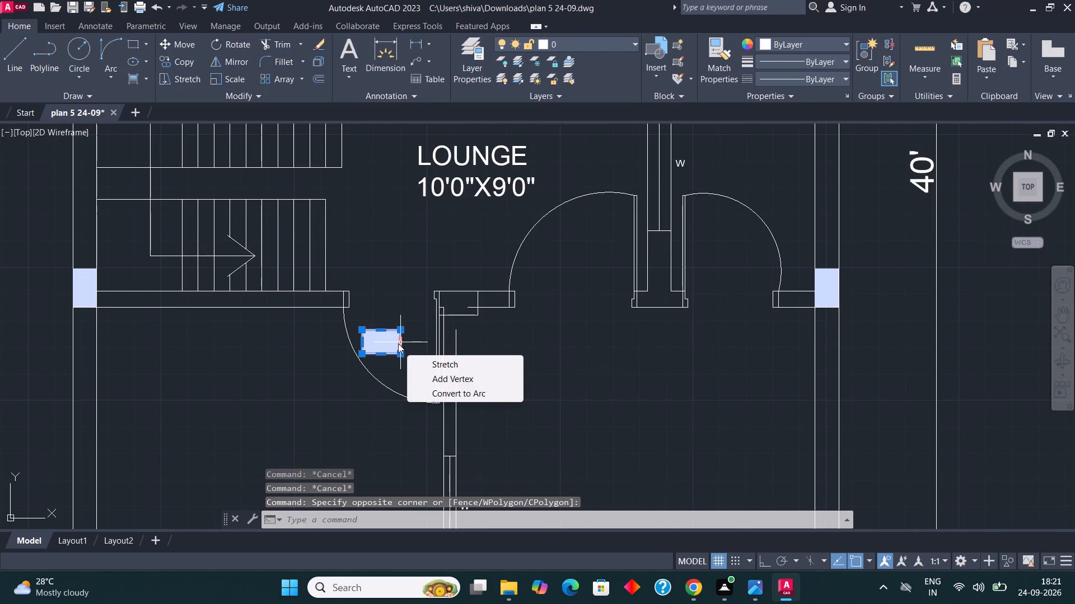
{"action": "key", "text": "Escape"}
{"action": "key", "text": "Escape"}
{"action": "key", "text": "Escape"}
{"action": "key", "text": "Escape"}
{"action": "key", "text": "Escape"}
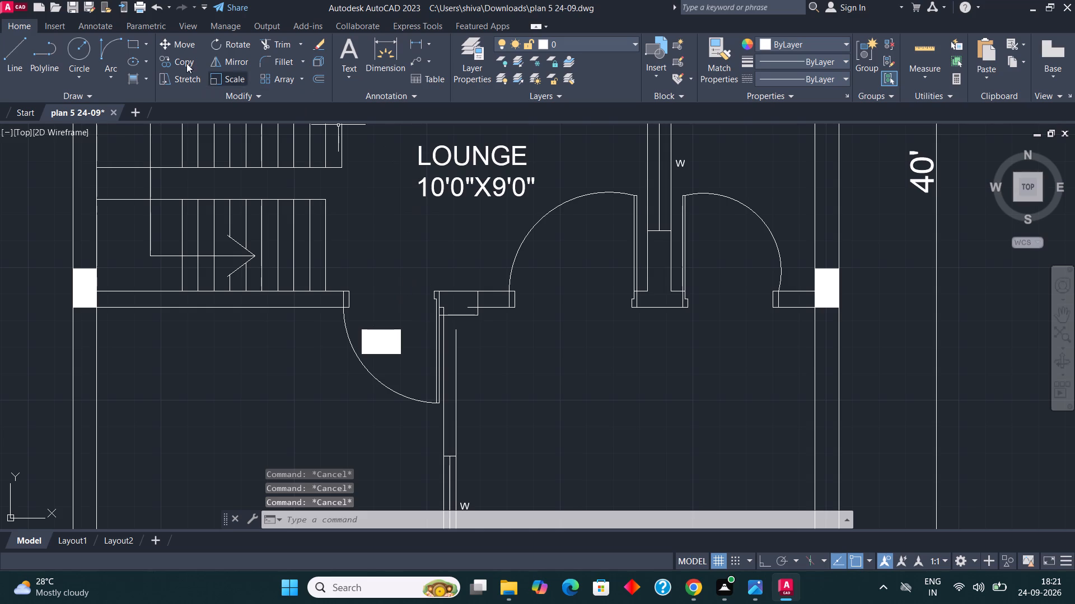
Use Trim to remove the leftover column hatch and its original outline lying in the door swing south of the lounge.
{"action": "left_click", "coordinate": [286, 51]}
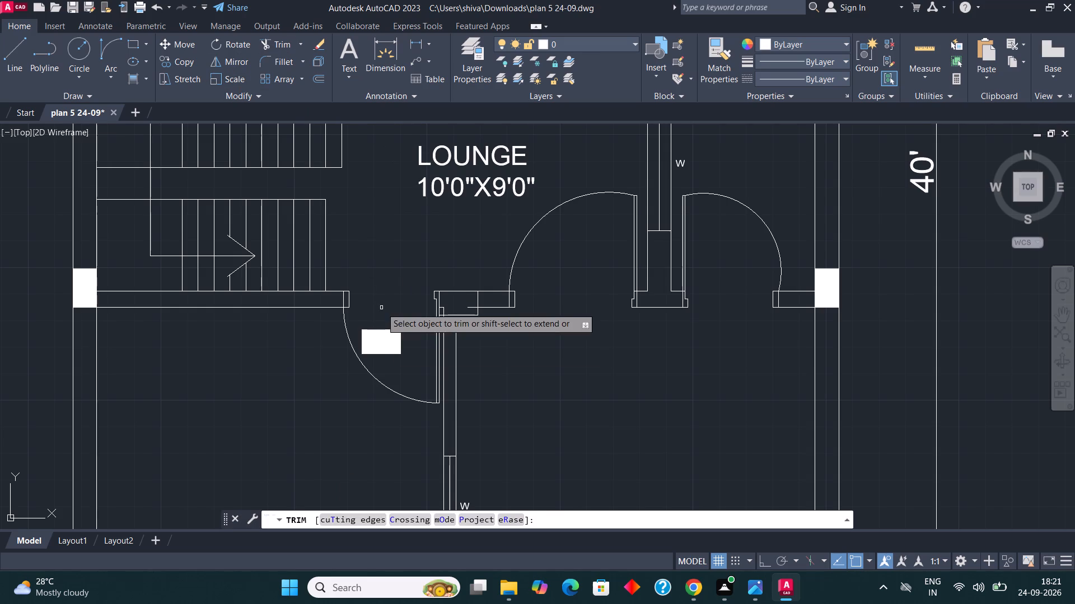
{"action": "left_click", "coordinate": [386, 355]}
{"action": "scroll", "coordinate": [385, 341], "scroll_direction": "up", "scroll_amount": 2}
{"action": "left_click", "coordinate": [385, 341]}
{"action": "scroll", "coordinate": [418, 338], "scroll_direction": "down", "scroll_amount": 2}
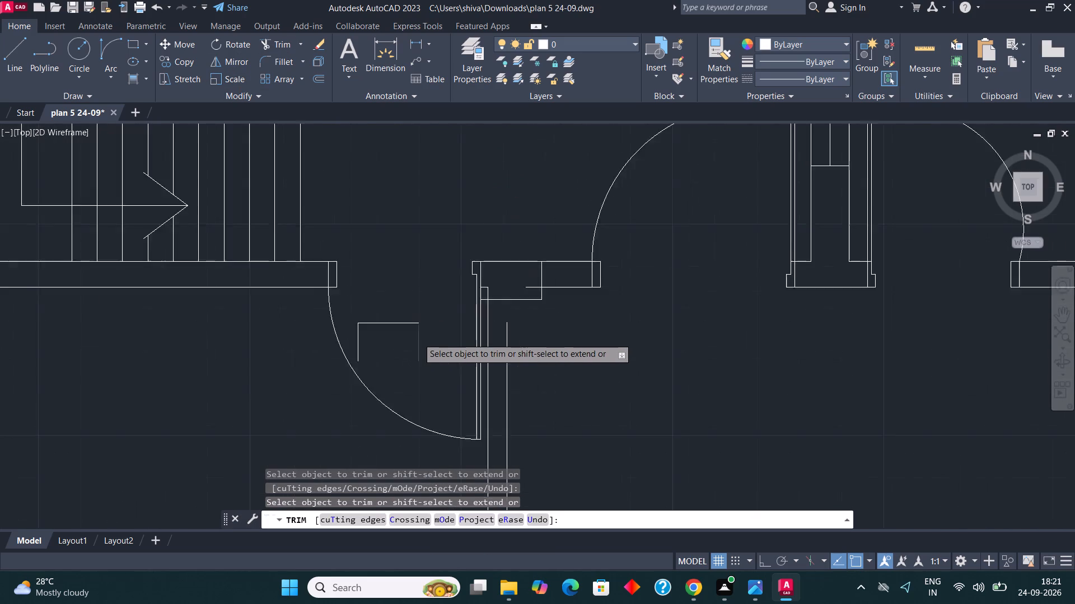
{"action": "left_click", "coordinate": [418, 346]}
{"action": "left_click", "coordinate": [396, 306]}
{"action": "left_click", "coordinate": [395, 348]}
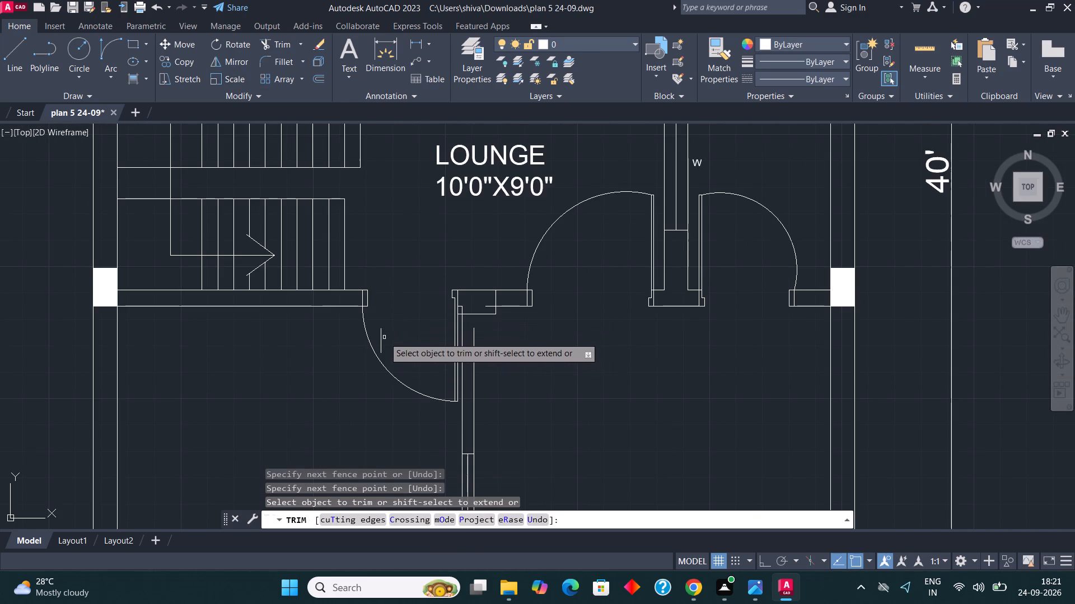
{"action": "left_click", "coordinate": [382, 337]}
Trim the wall lines inside the copied column outline and extend the partition's east line north to the outline.
{"action": "scroll", "coordinate": [512, 312], "scroll_direction": "up", "scroll_amount": 2}
{"action": "scroll", "coordinate": [450, 295], "scroll_direction": "up", "scroll_amount": 1}
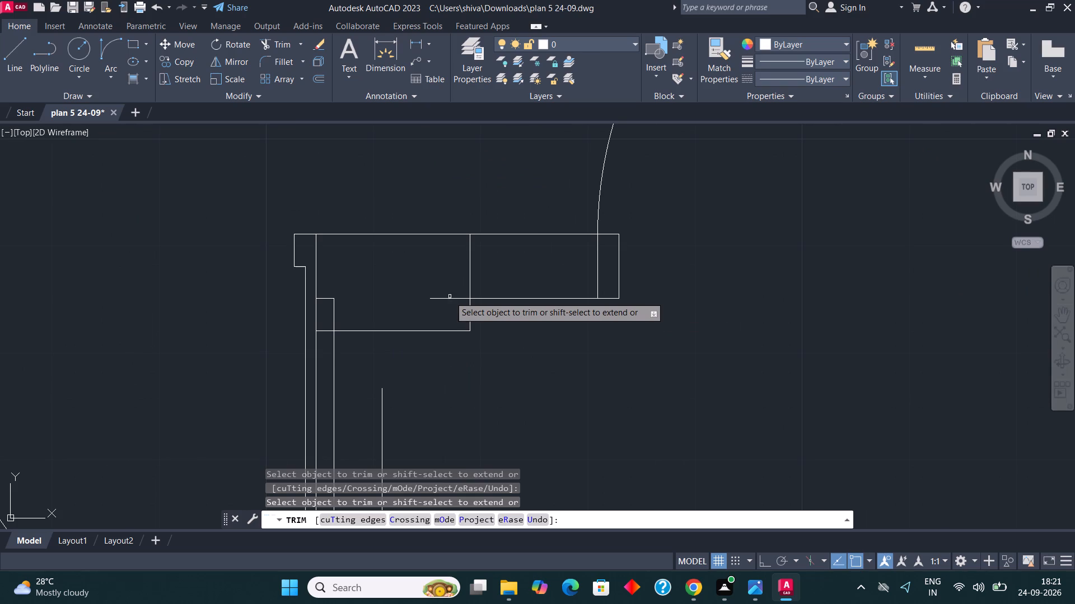
{"action": "left_click", "coordinate": [450, 296]}
{"action": "left_click", "coordinate": [450, 304]}
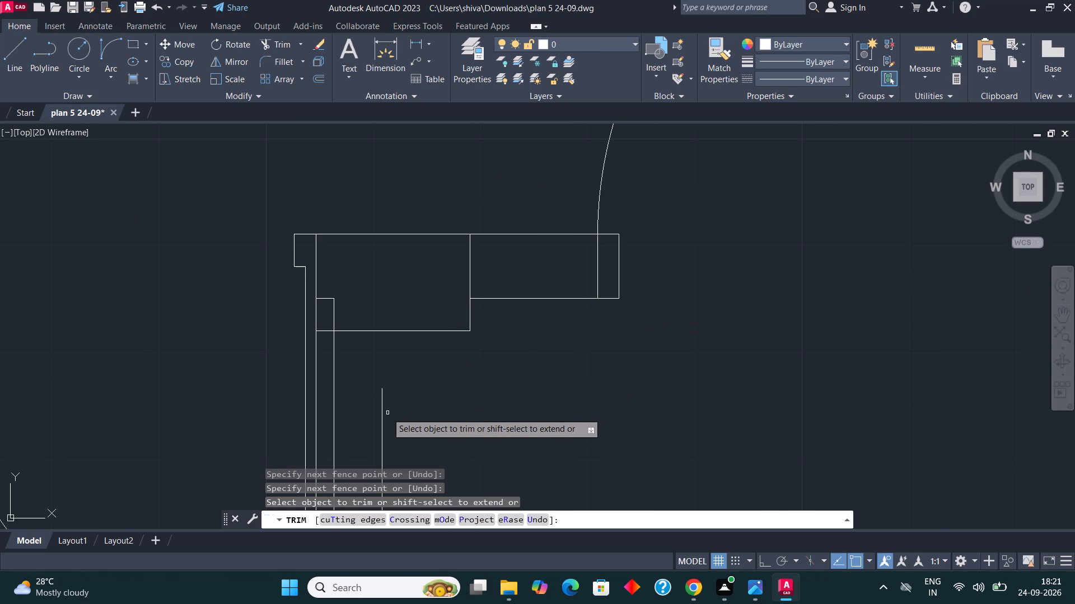
{"action": "left_click", "coordinate": [383, 414], "text": "shift"}
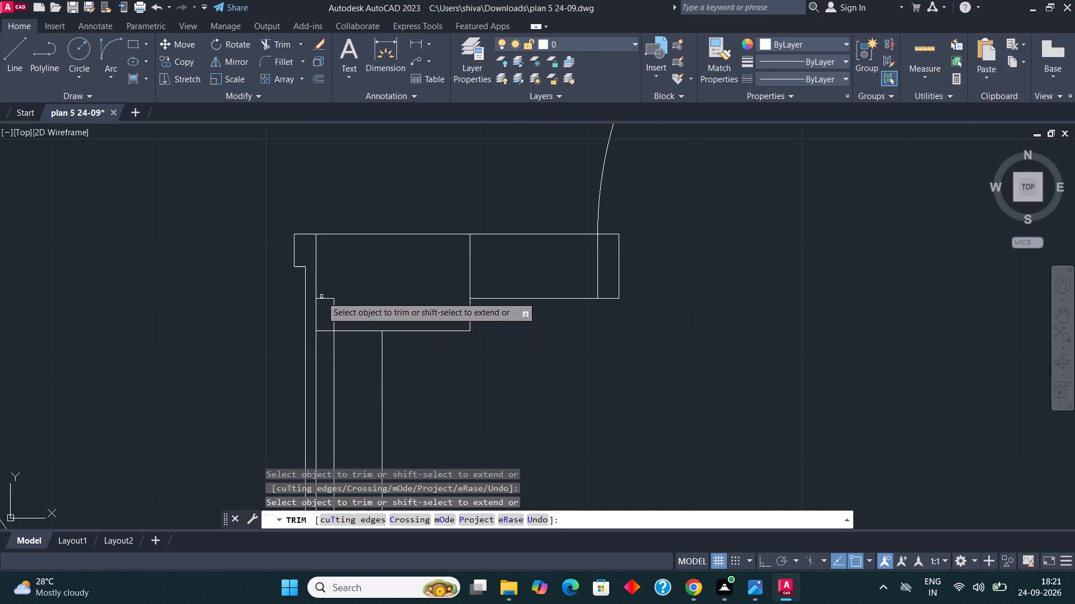
{"action": "left_click", "coordinate": [321, 296]}
{"action": "left_click", "coordinate": [339, 314]}
Fill the empty column outline between the lounge and car porch with the AR-B816 hatch pattern.
{"action": "scroll", "coordinate": [378, 292], "scroll_direction": "down", "scroll_amount": 2}
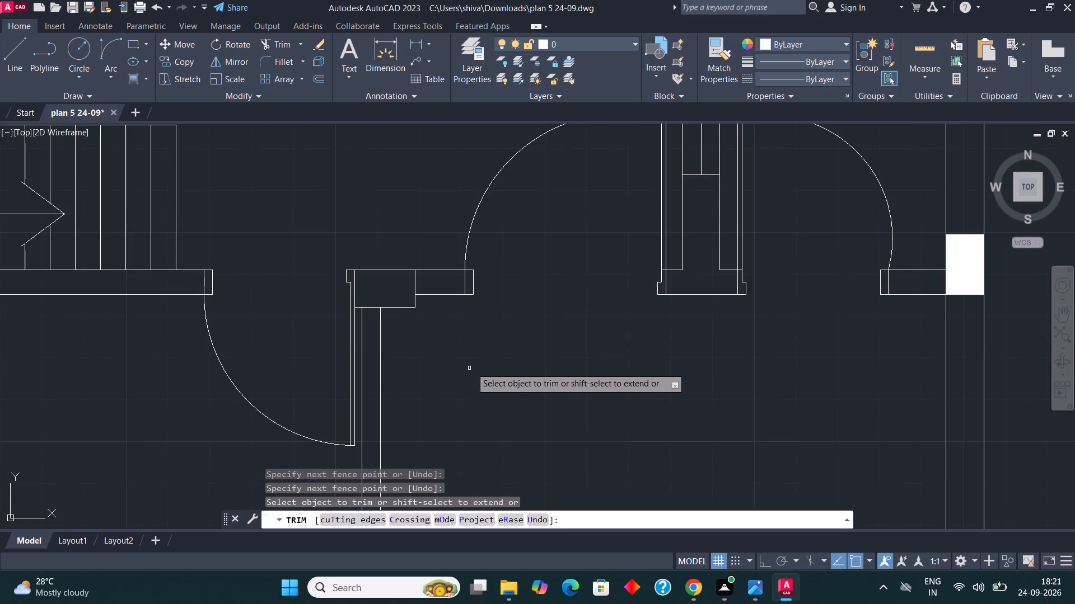
{"action": "scroll", "coordinate": [473, 362], "scroll_direction": "down", "scroll_amount": 1}
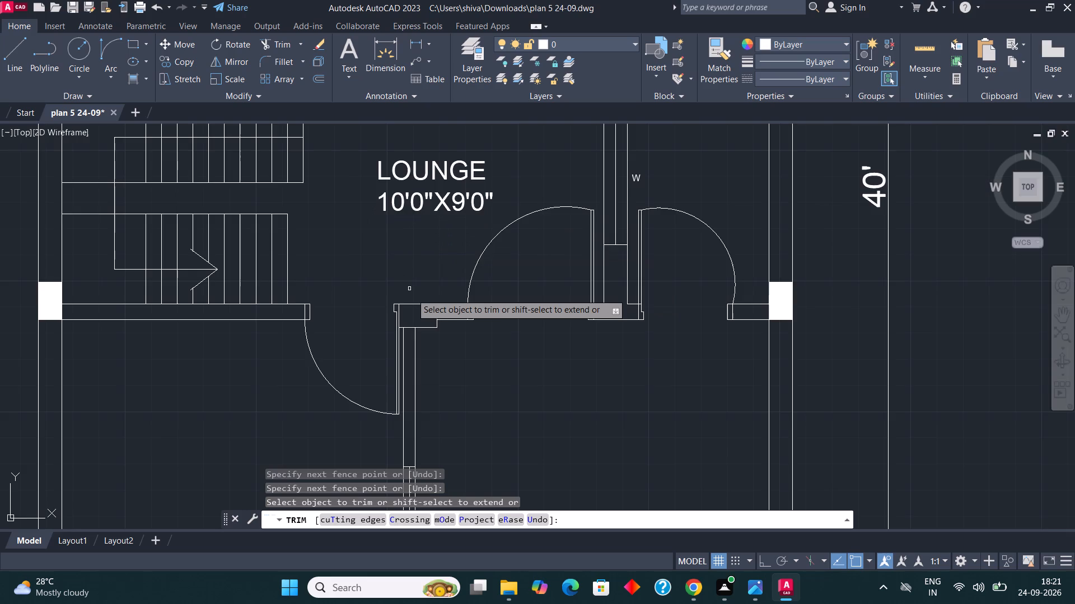
{"action": "scroll", "coordinate": [415, 304], "scroll_direction": "down", "scroll_amount": 2}
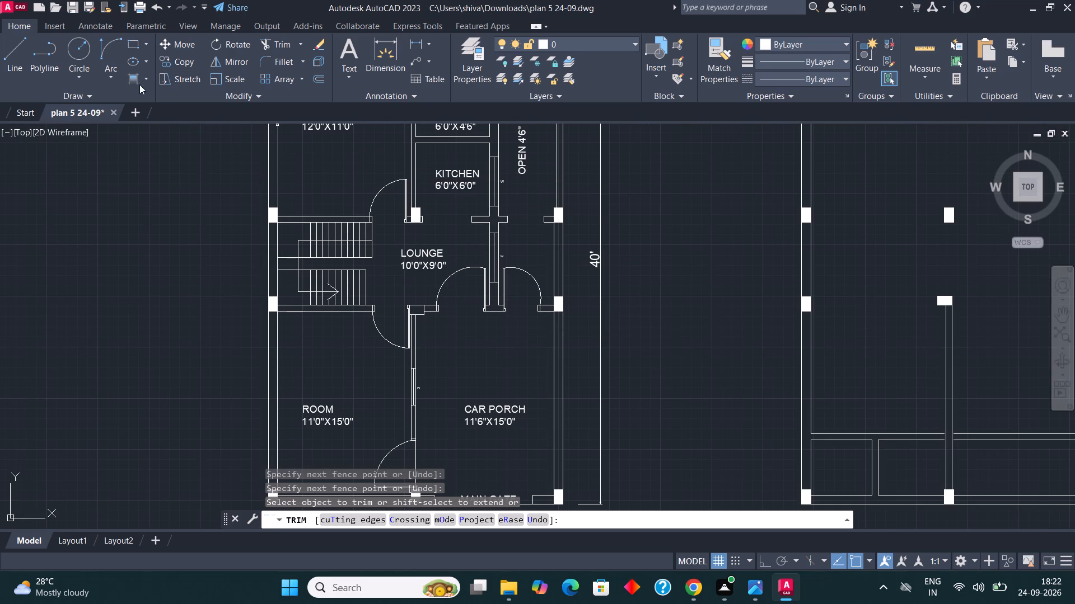
{"action": "left_click", "coordinate": [138, 82]}
{"action": "scroll", "coordinate": [415, 315], "scroll_direction": "up", "scroll_amount": 2}
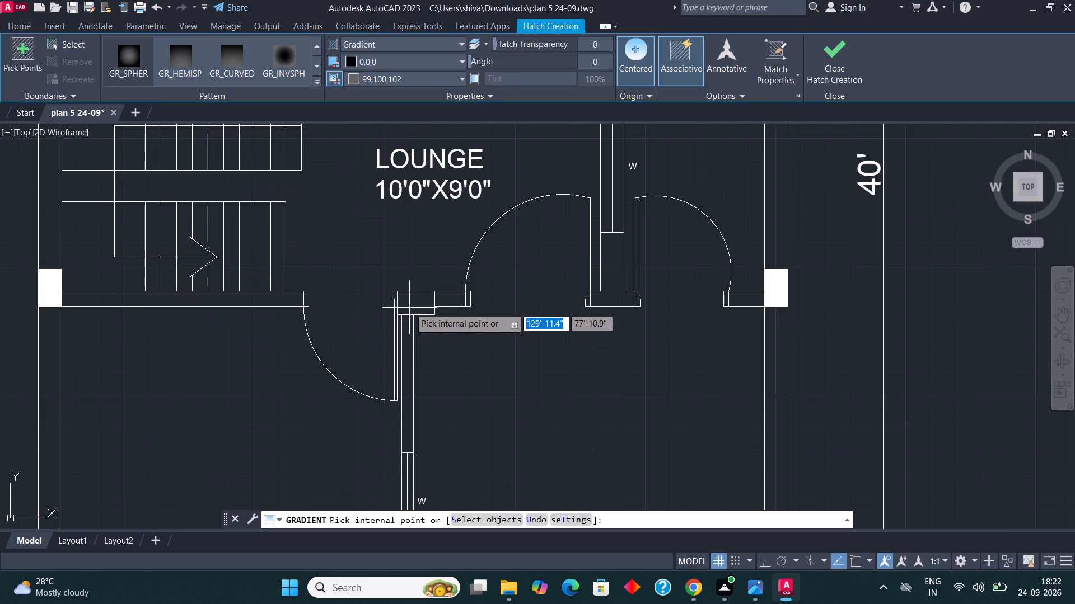
{"action": "scroll", "coordinate": [409, 308], "scroll_direction": "up", "scroll_amount": 1}
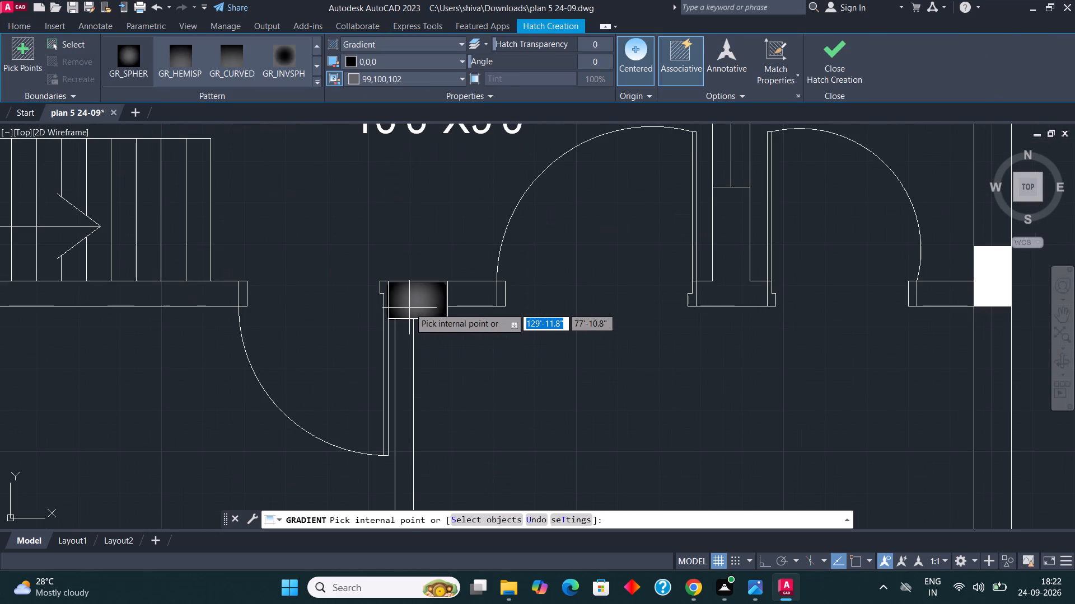
{"action": "left_click", "coordinate": [409, 308]}
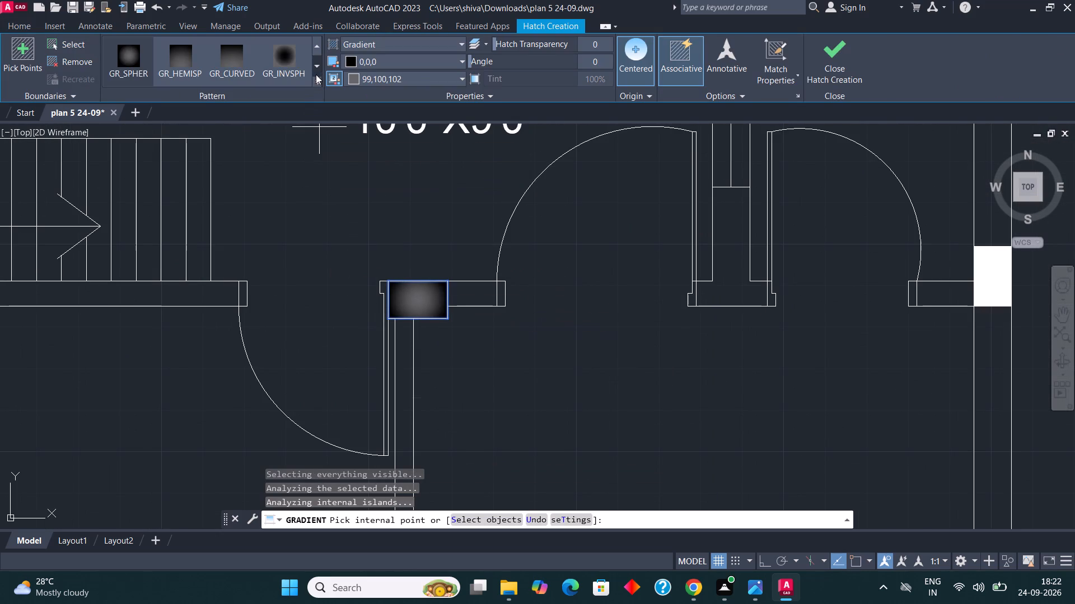
{"action": "left_click", "coordinate": [317, 77]}
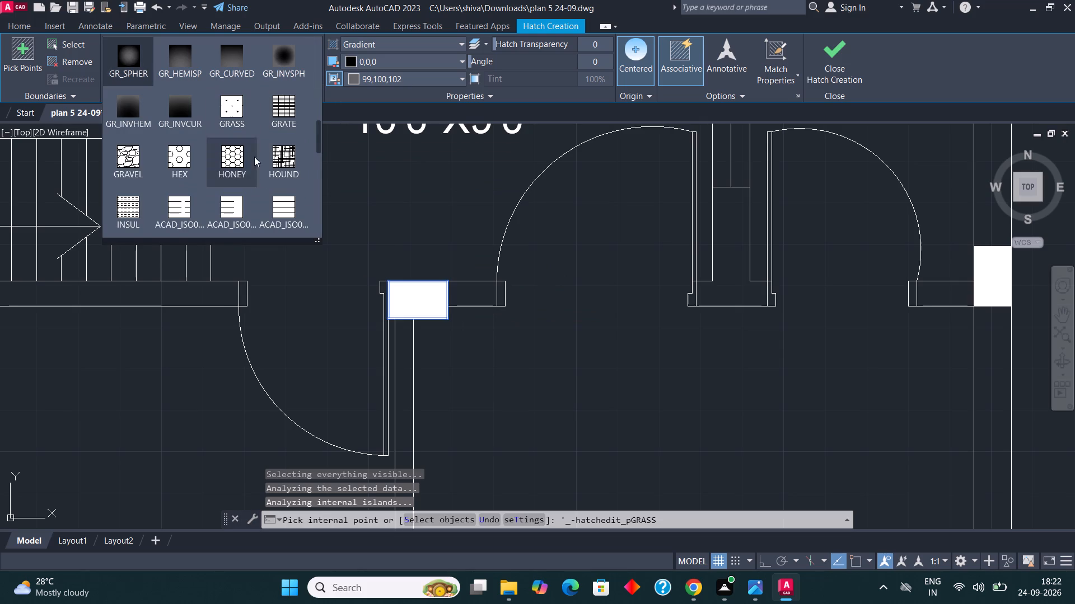
{"action": "scroll", "coordinate": [277, 183], "scroll_direction": "down", "scroll_amount": 2}
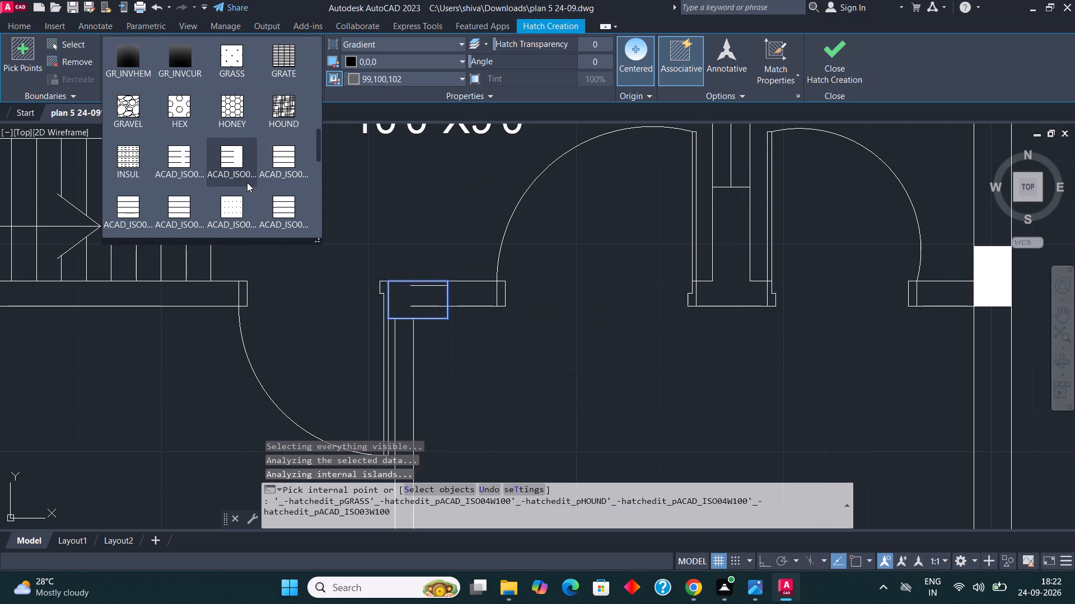
{"action": "scroll", "coordinate": [286, 169], "scroll_direction": "down", "scroll_amount": 4}
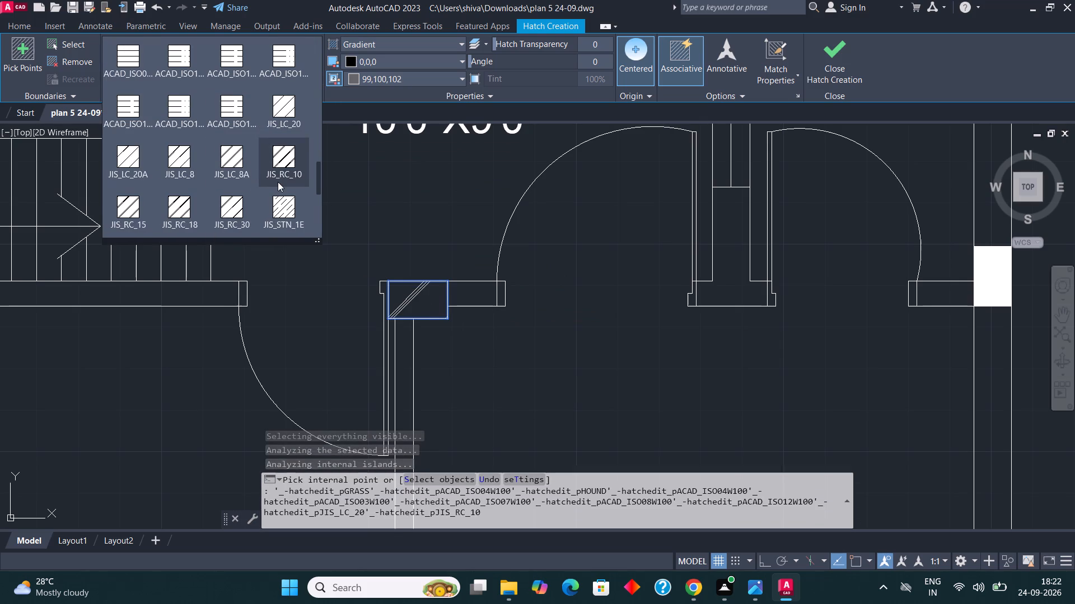
{"action": "scroll", "coordinate": [278, 182], "scroll_direction": "down", "scroll_amount": 2}
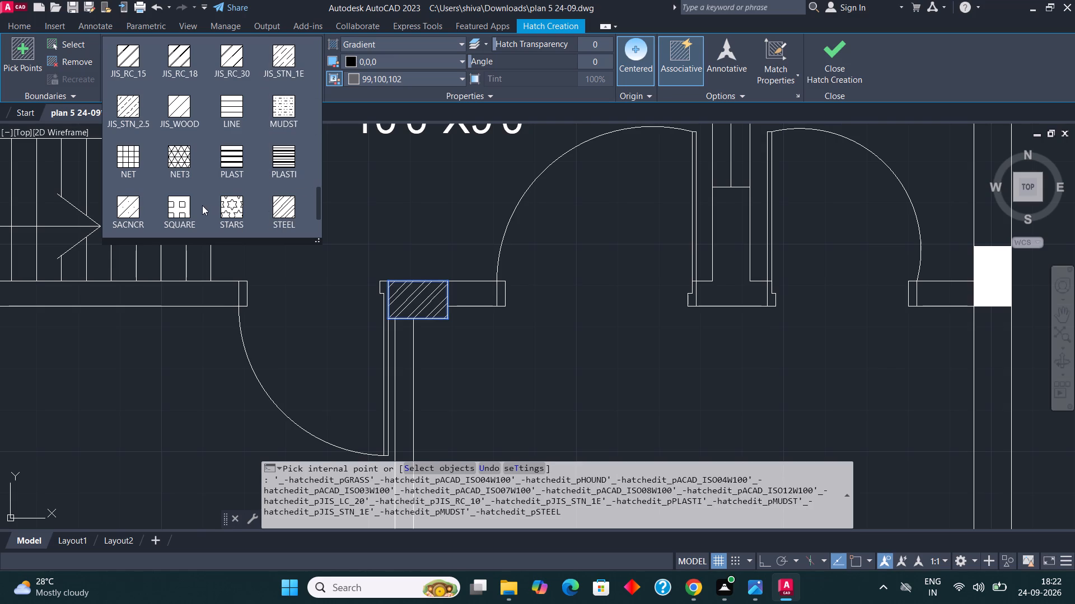
{"action": "scroll", "coordinate": [267, 162], "scroll_direction": "down", "scroll_amount": 2}
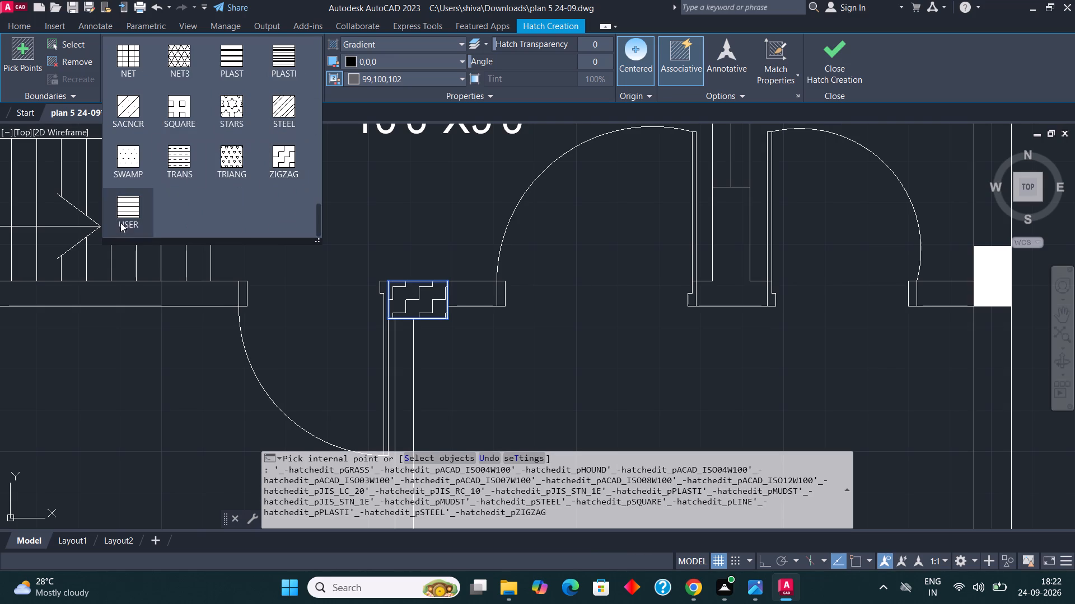
{"action": "scroll", "coordinate": [279, 95], "scroll_direction": "up", "scroll_amount": 2}
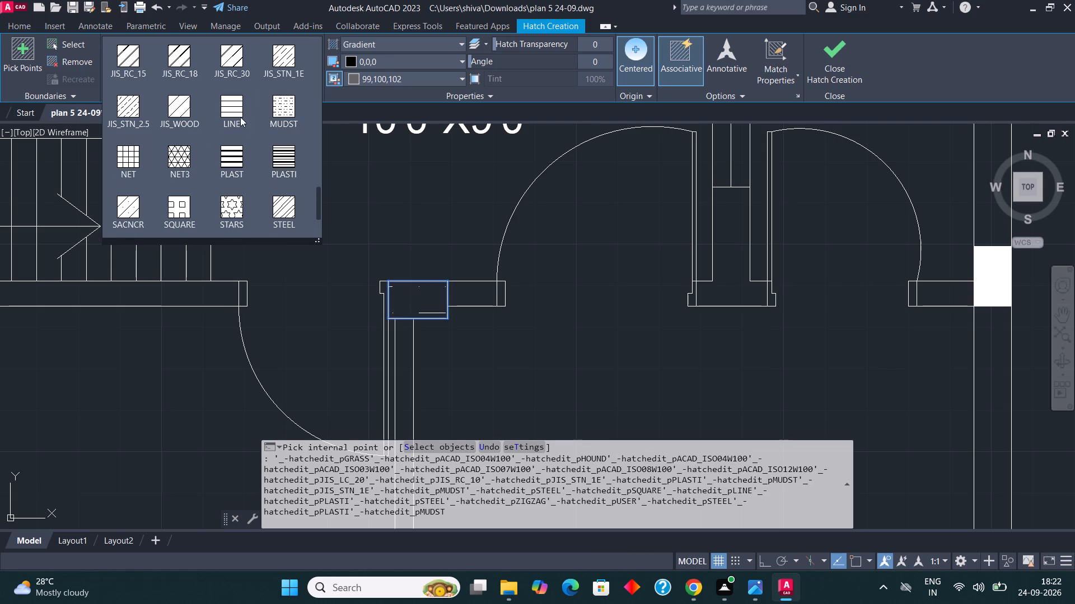
{"action": "scroll", "coordinate": [283, 77], "scroll_direction": "up", "scroll_amount": 1}
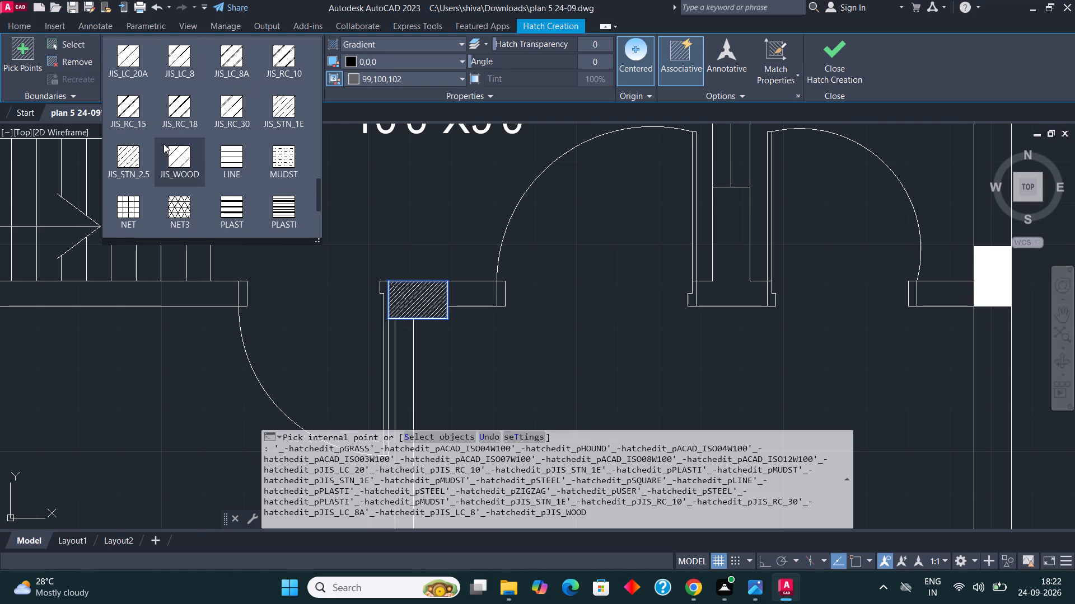
{"action": "scroll", "coordinate": [163, 144], "scroll_direction": "up", "scroll_amount": 1}
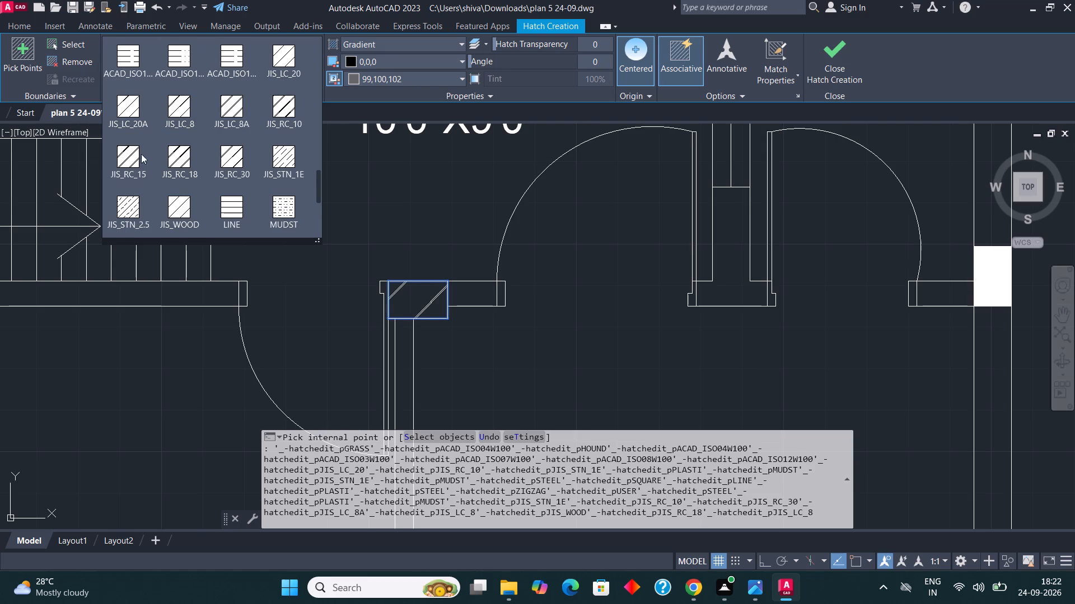
{"action": "scroll", "coordinate": [289, 168], "scroll_direction": "up", "scroll_amount": 2}
{"action": "scroll", "coordinate": [284, 200], "scroll_direction": "down", "scroll_amount": 1}
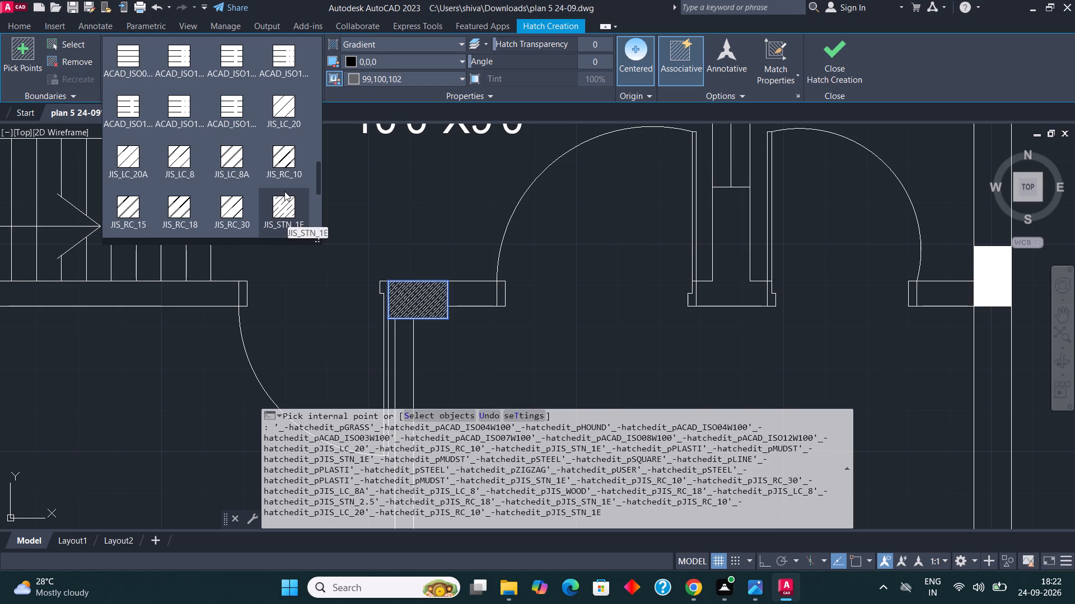
{"action": "scroll", "coordinate": [279, 63], "scroll_direction": "up", "scroll_amount": 7}
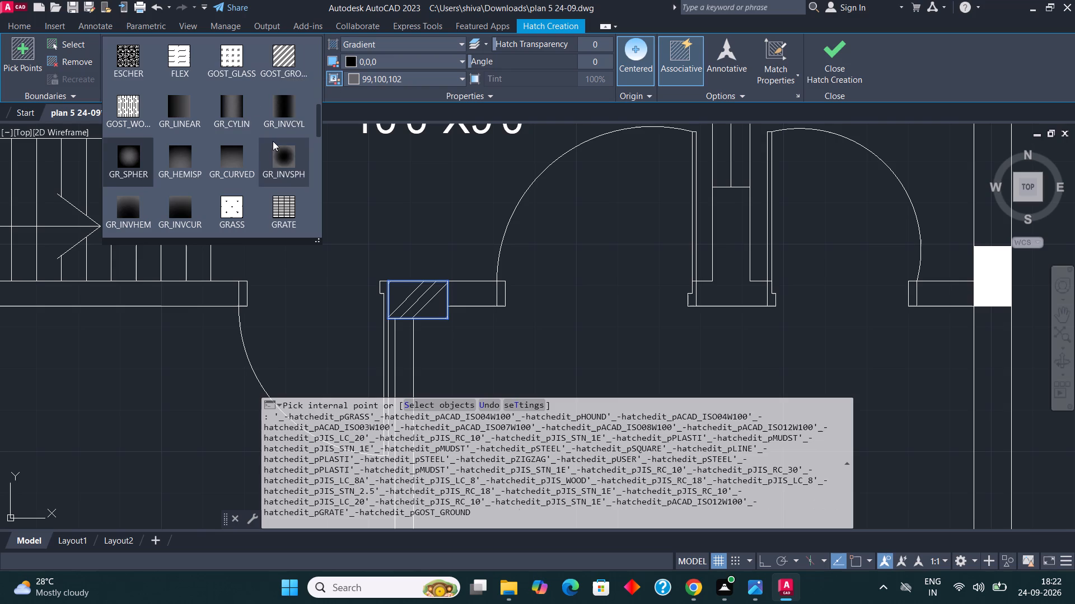
{"action": "scroll", "coordinate": [212, 48], "scroll_direction": "up", "scroll_amount": 7}
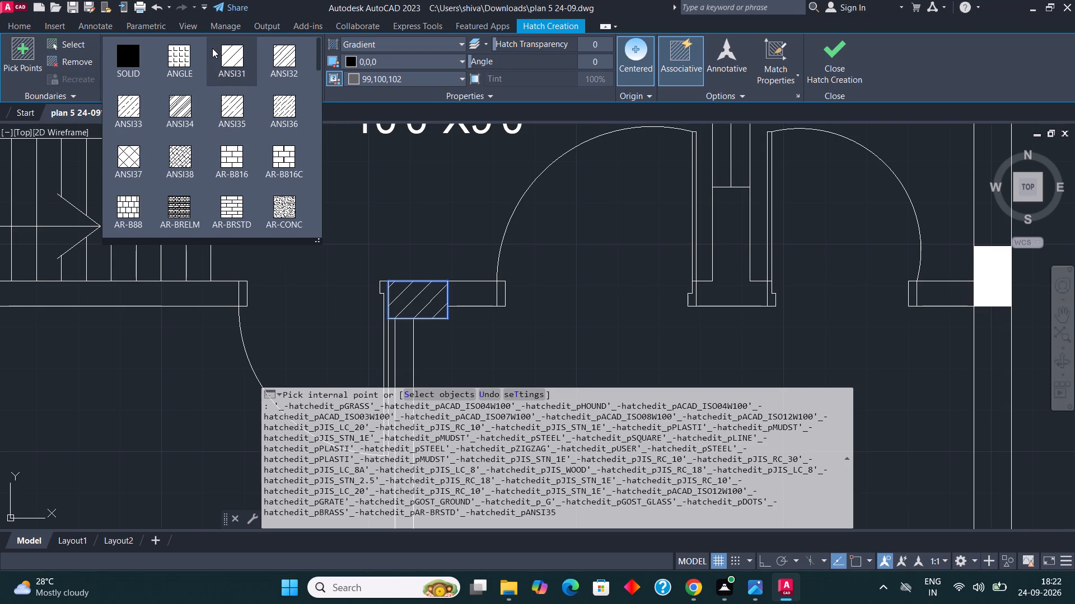
{"action": "scroll", "coordinate": [212, 48], "scroll_direction": "up", "scroll_amount": 4}
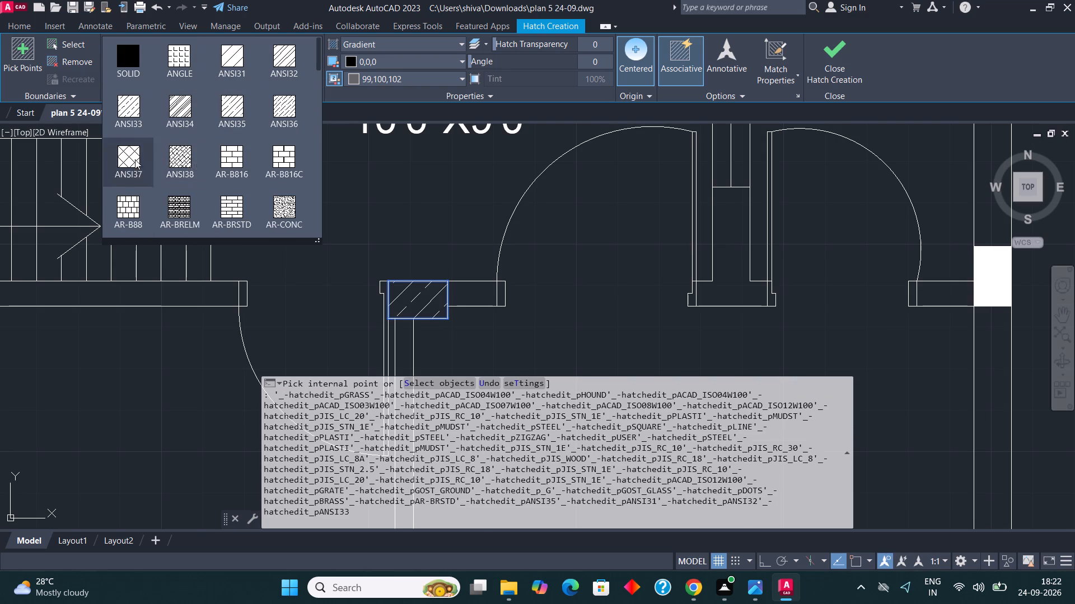
{"action": "left_click", "coordinate": [227, 161]}
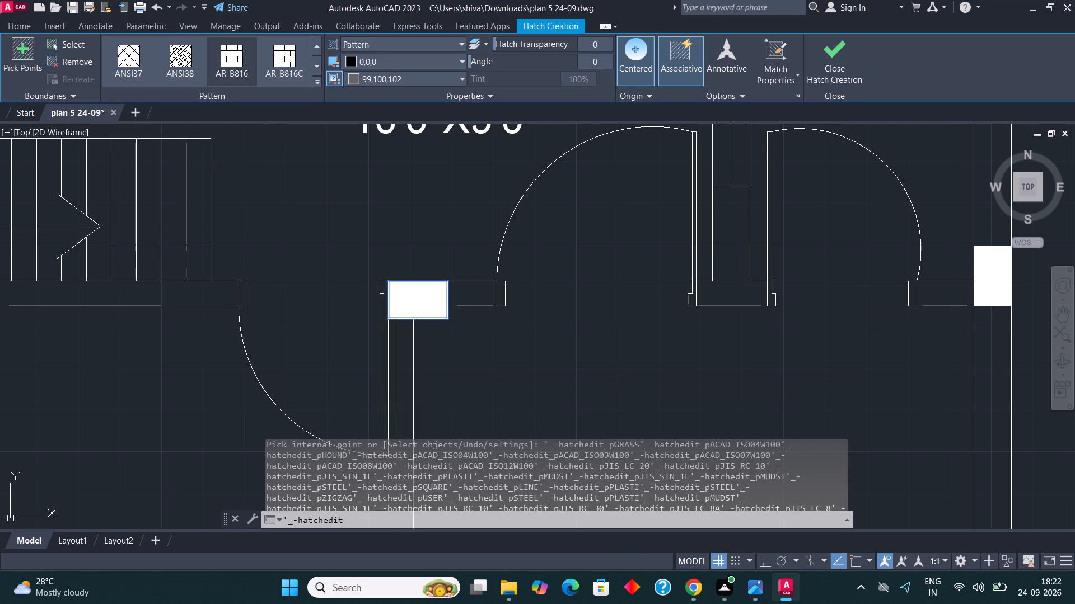
{"action": "left_click", "coordinate": [846, 65]}
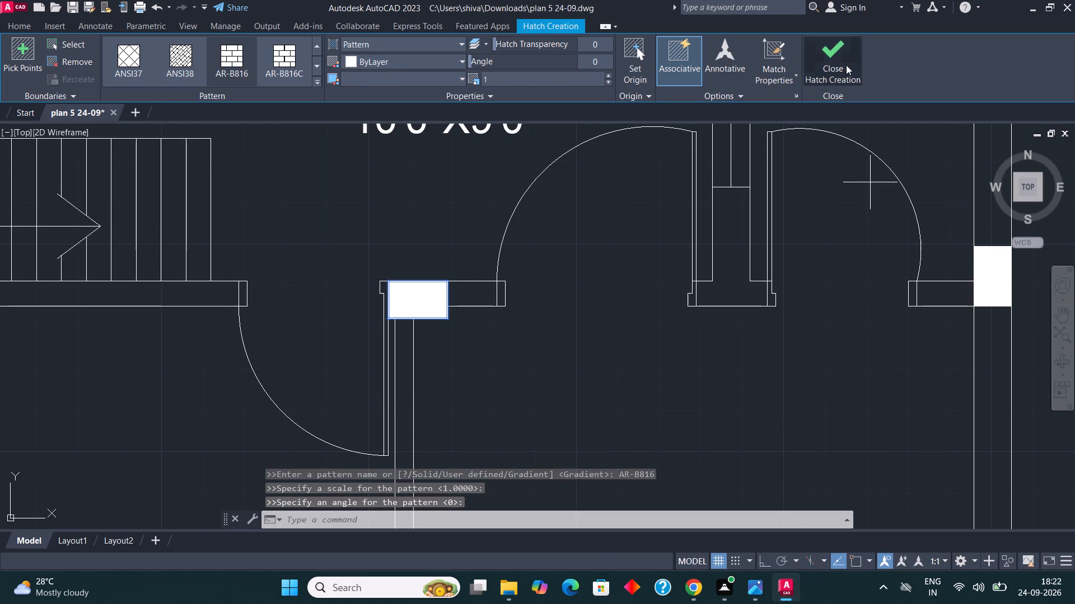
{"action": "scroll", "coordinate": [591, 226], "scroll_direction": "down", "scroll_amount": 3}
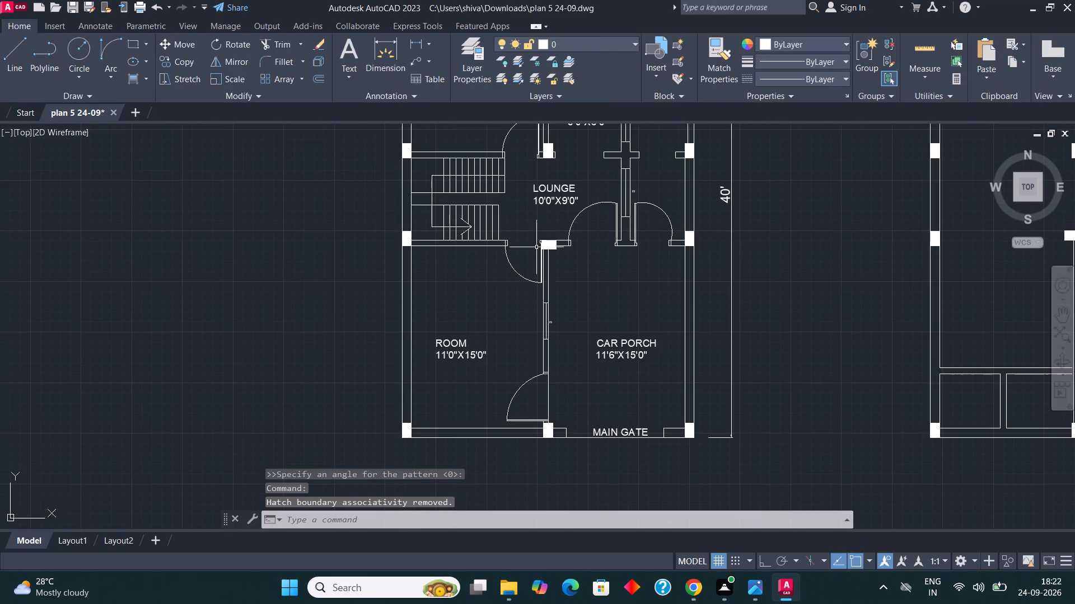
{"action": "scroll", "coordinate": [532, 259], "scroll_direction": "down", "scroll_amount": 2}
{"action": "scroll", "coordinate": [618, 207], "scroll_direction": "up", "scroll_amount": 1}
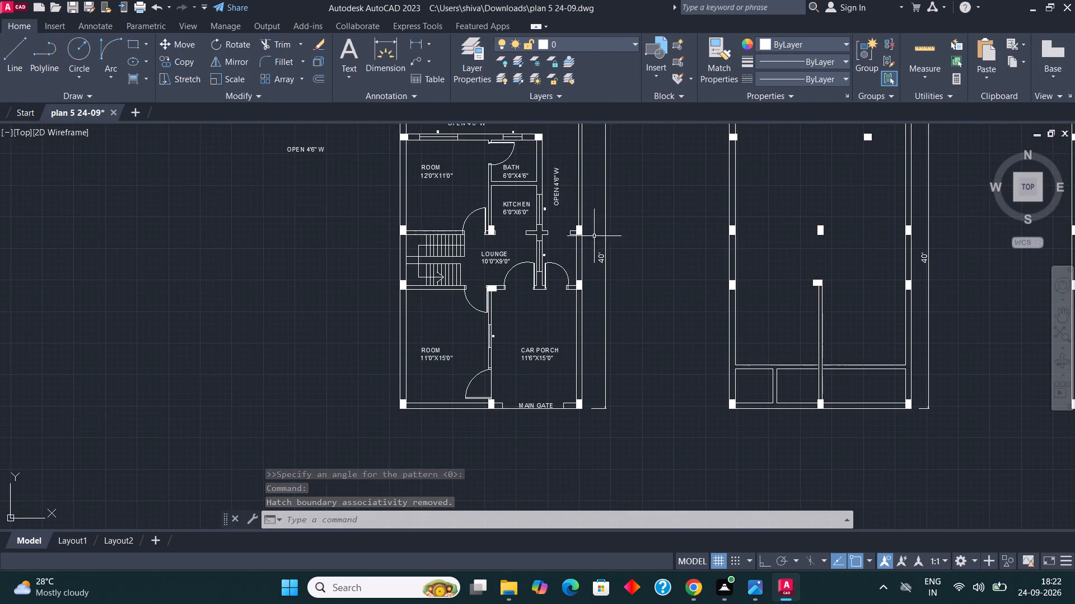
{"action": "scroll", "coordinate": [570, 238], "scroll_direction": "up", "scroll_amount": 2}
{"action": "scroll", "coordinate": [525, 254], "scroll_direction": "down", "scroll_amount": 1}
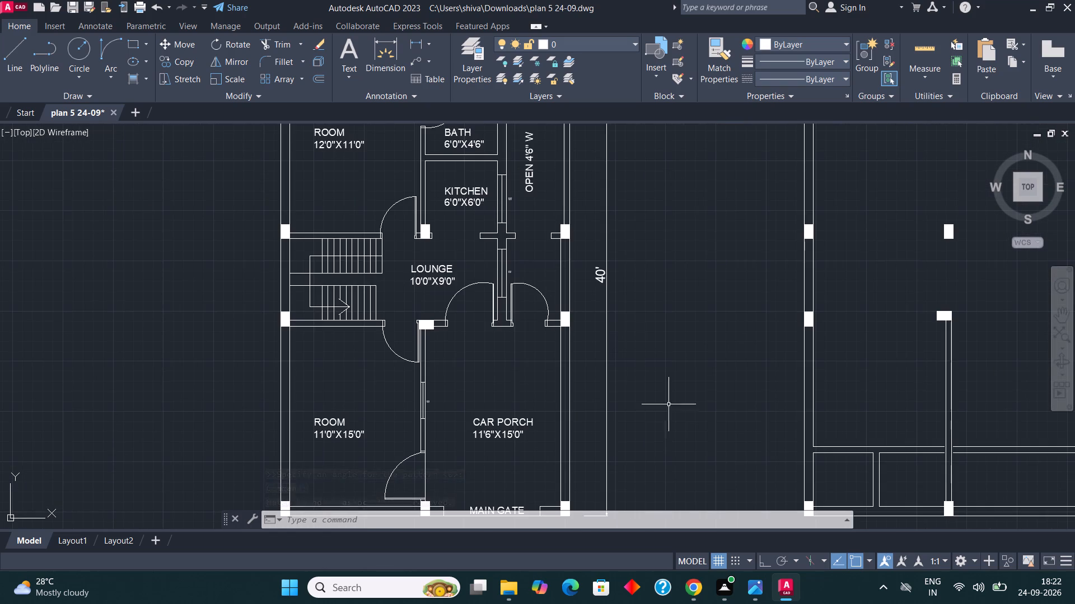
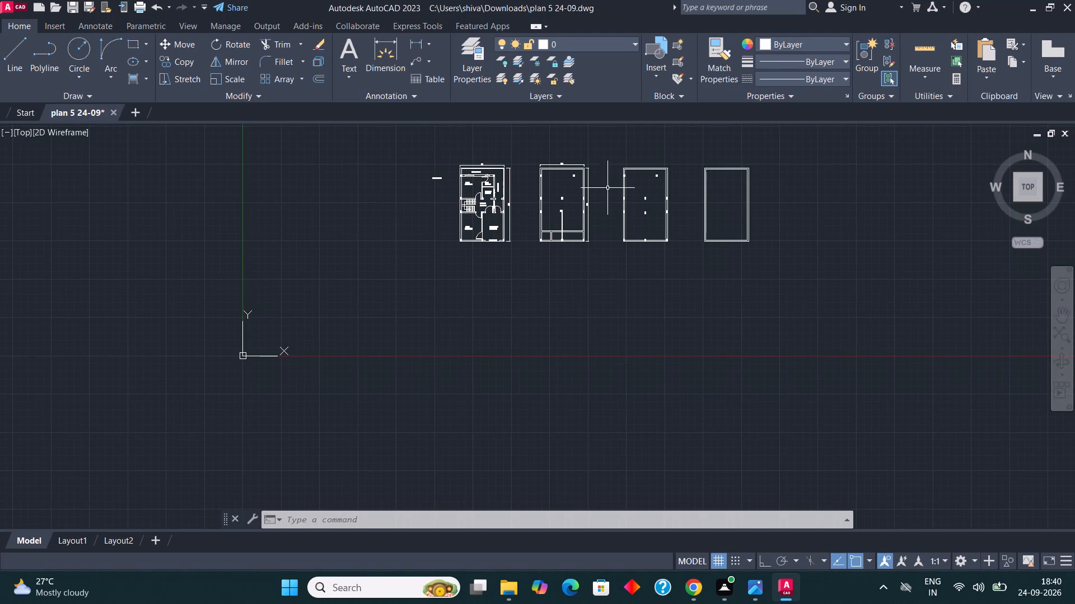
Examine the columns and partition walls of the second plan beside the furnished floor plan.
{"action": "scroll", "coordinate": [601, 186], "scroll_direction": "up", "scroll_amount": 2}
{"action": "scroll", "coordinate": [497, 232], "scroll_direction": "up", "scroll_amount": 3}
{"action": "scroll", "coordinate": [383, 250], "scroll_direction": "down", "scroll_amount": 1}
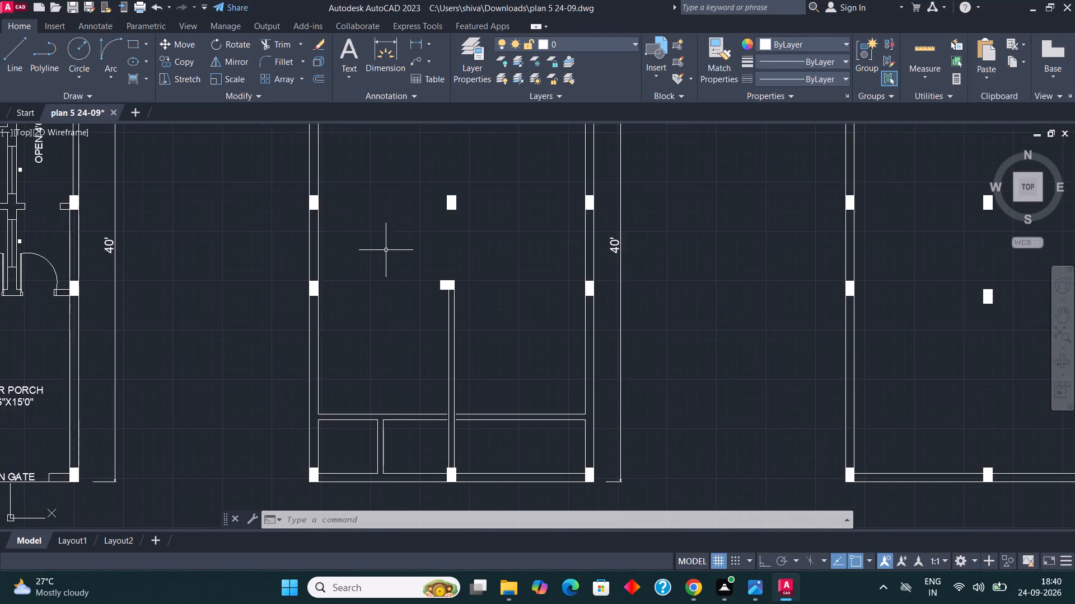
{"action": "scroll", "coordinate": [387, 250], "scroll_direction": "down", "scroll_amount": 1}
{"action": "scroll", "coordinate": [420, 231], "scroll_direction": "up", "scroll_amount": 3}
{"action": "scroll", "coordinate": [520, 209], "scroll_direction": "down", "scroll_amount": 2}
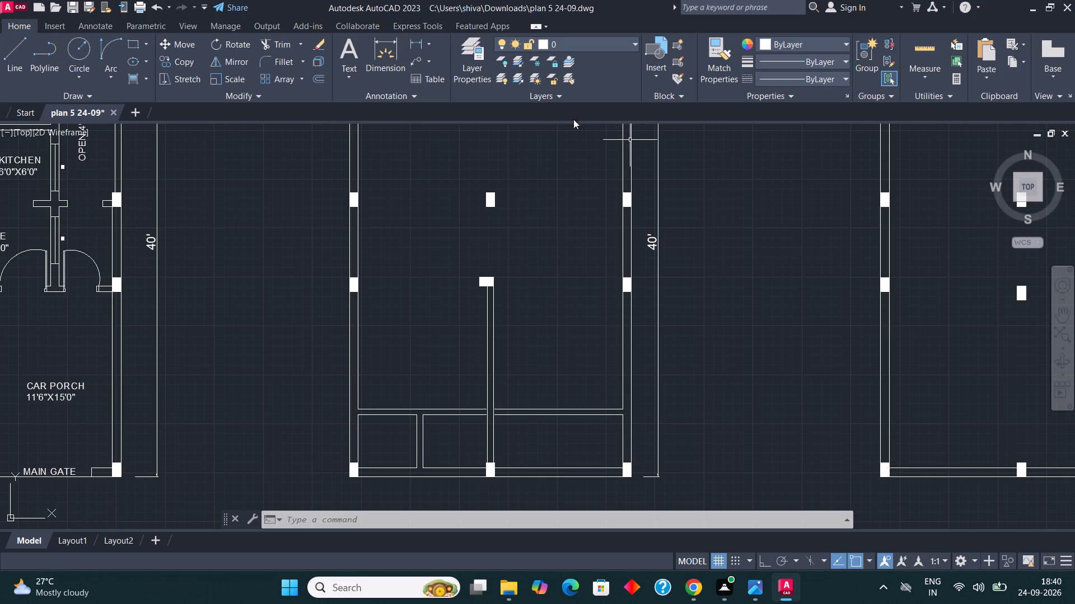
{"action": "scroll", "coordinate": [529, 210], "scroll_direction": "down", "scroll_amount": 1}
{"action": "scroll", "coordinate": [503, 242], "scroll_direction": "up", "scroll_amount": 2}
{"action": "scroll", "coordinate": [511, 298], "scroll_direction": "up", "scroll_amount": 1}
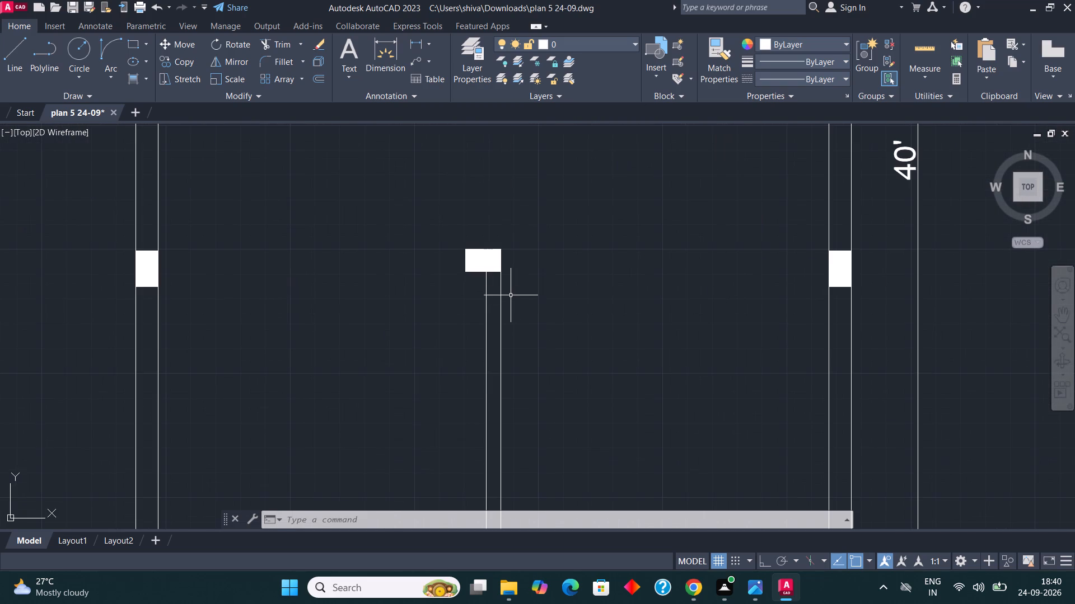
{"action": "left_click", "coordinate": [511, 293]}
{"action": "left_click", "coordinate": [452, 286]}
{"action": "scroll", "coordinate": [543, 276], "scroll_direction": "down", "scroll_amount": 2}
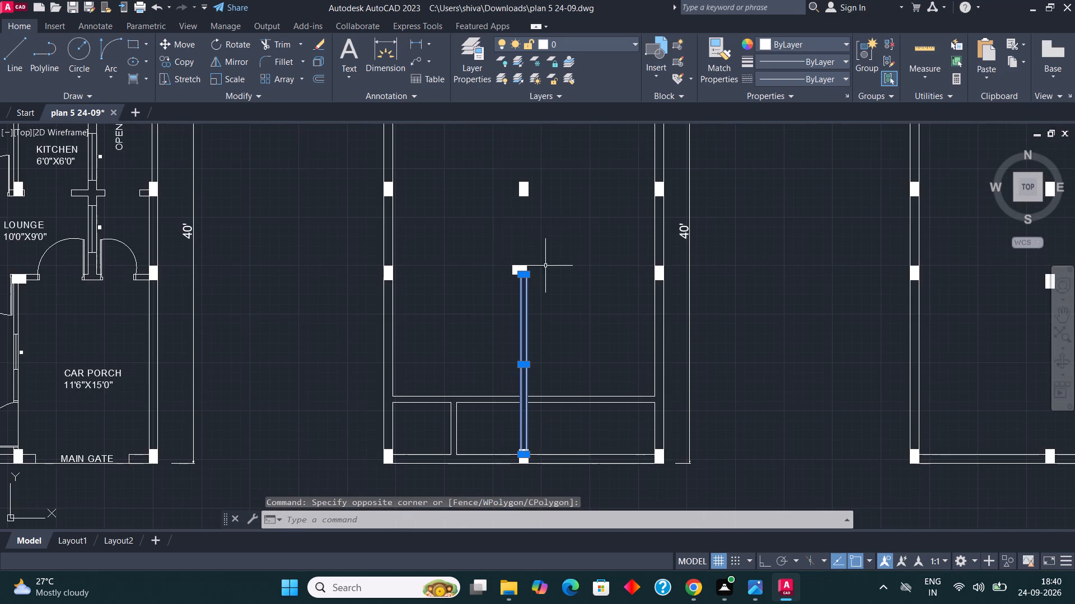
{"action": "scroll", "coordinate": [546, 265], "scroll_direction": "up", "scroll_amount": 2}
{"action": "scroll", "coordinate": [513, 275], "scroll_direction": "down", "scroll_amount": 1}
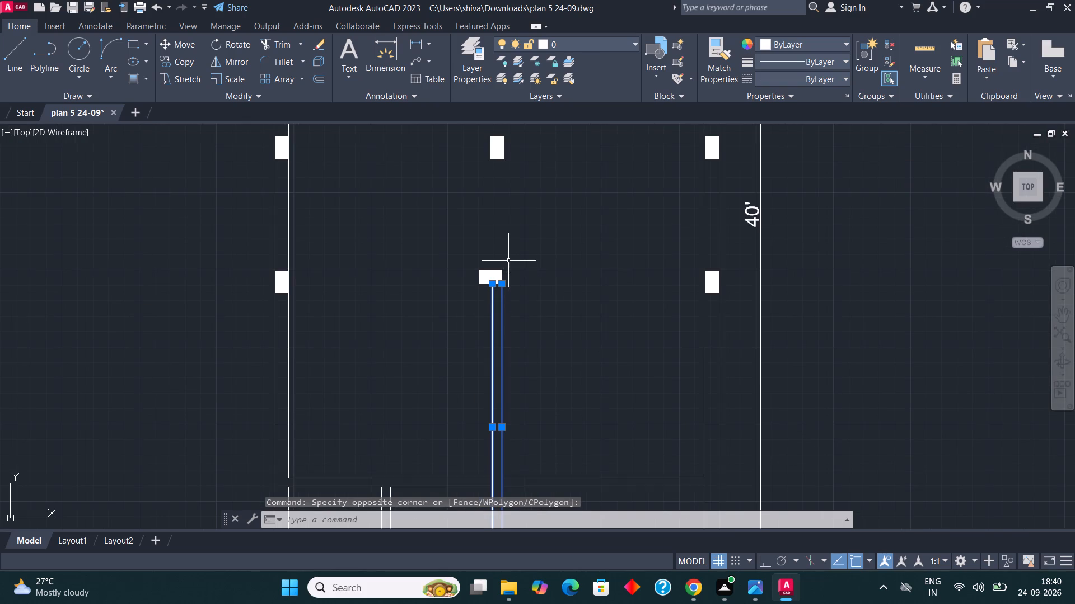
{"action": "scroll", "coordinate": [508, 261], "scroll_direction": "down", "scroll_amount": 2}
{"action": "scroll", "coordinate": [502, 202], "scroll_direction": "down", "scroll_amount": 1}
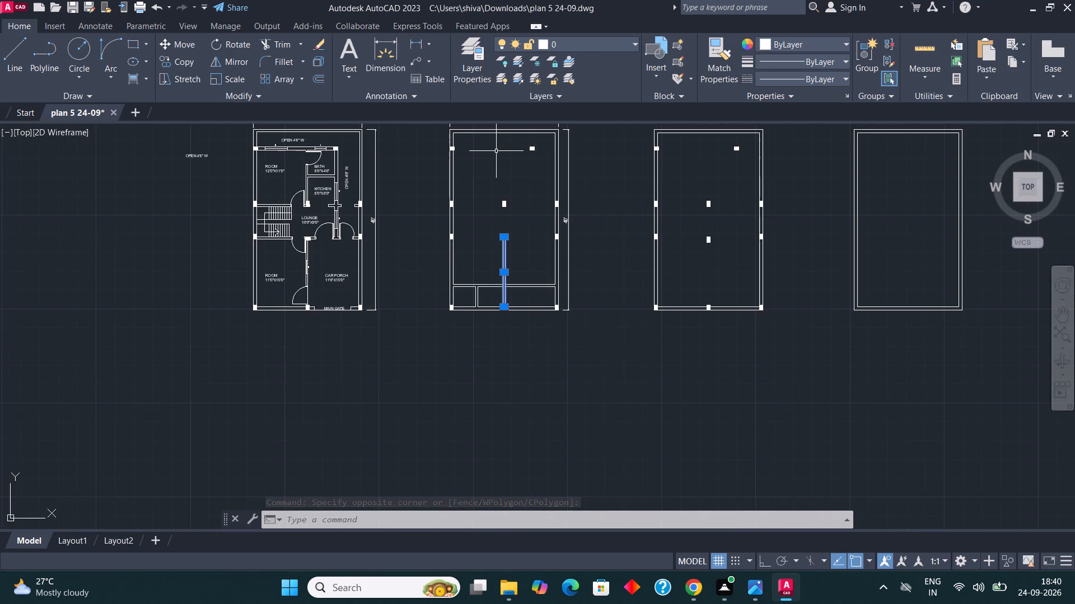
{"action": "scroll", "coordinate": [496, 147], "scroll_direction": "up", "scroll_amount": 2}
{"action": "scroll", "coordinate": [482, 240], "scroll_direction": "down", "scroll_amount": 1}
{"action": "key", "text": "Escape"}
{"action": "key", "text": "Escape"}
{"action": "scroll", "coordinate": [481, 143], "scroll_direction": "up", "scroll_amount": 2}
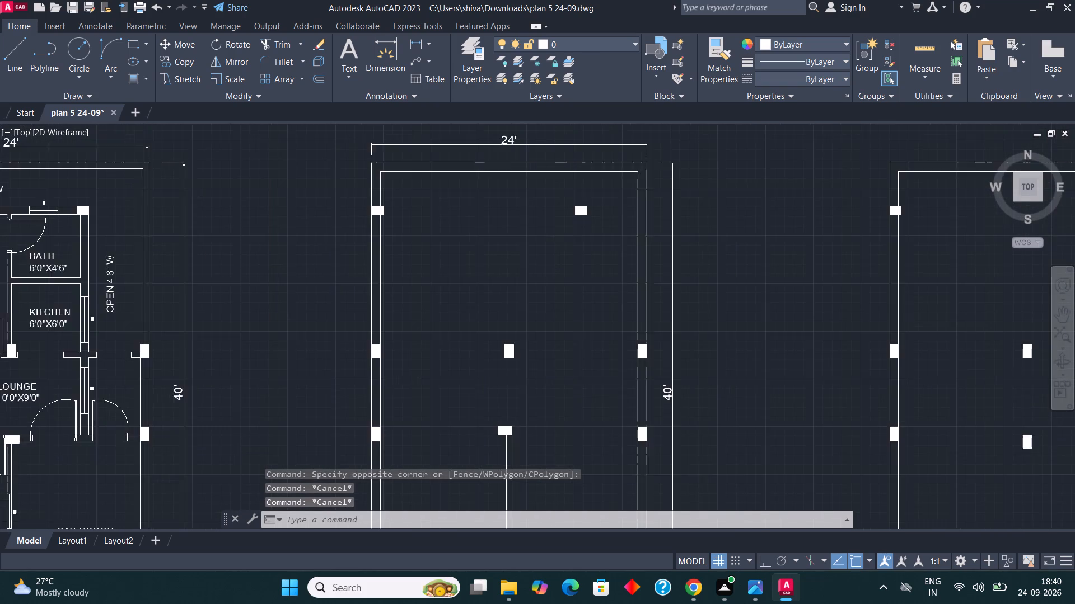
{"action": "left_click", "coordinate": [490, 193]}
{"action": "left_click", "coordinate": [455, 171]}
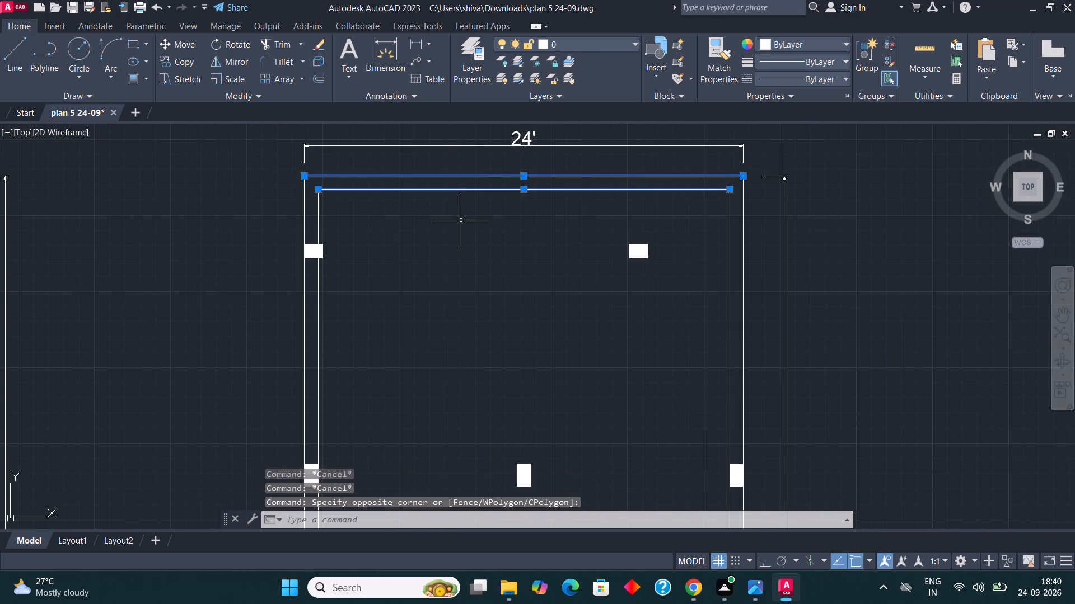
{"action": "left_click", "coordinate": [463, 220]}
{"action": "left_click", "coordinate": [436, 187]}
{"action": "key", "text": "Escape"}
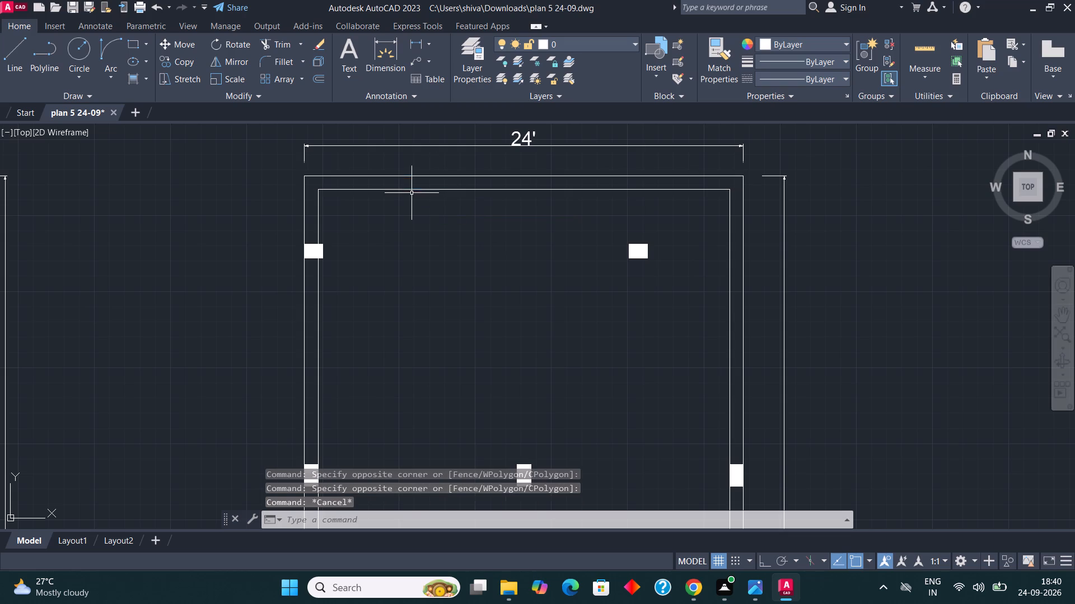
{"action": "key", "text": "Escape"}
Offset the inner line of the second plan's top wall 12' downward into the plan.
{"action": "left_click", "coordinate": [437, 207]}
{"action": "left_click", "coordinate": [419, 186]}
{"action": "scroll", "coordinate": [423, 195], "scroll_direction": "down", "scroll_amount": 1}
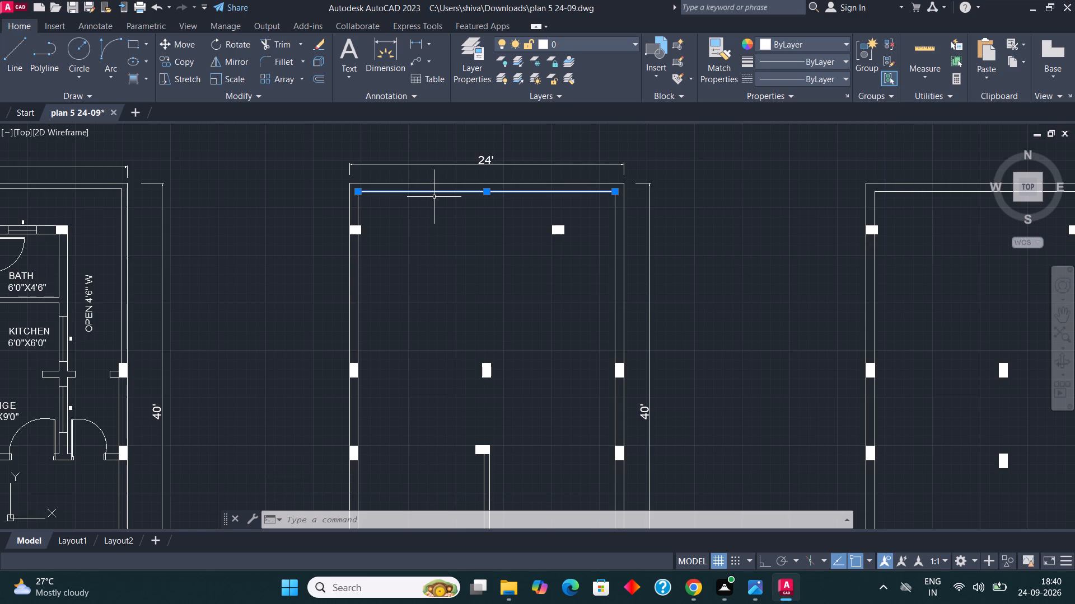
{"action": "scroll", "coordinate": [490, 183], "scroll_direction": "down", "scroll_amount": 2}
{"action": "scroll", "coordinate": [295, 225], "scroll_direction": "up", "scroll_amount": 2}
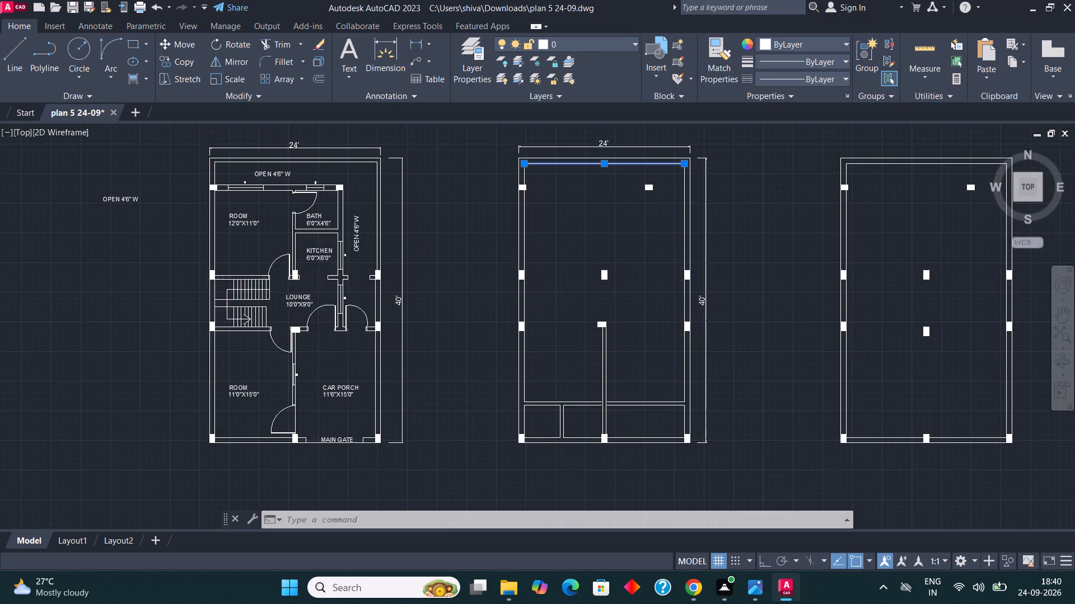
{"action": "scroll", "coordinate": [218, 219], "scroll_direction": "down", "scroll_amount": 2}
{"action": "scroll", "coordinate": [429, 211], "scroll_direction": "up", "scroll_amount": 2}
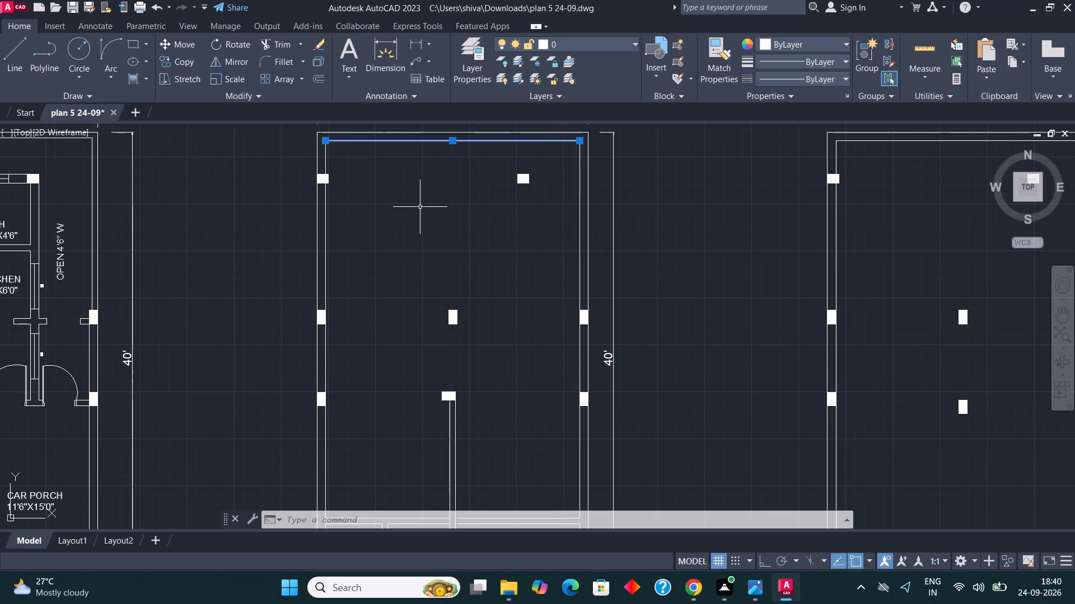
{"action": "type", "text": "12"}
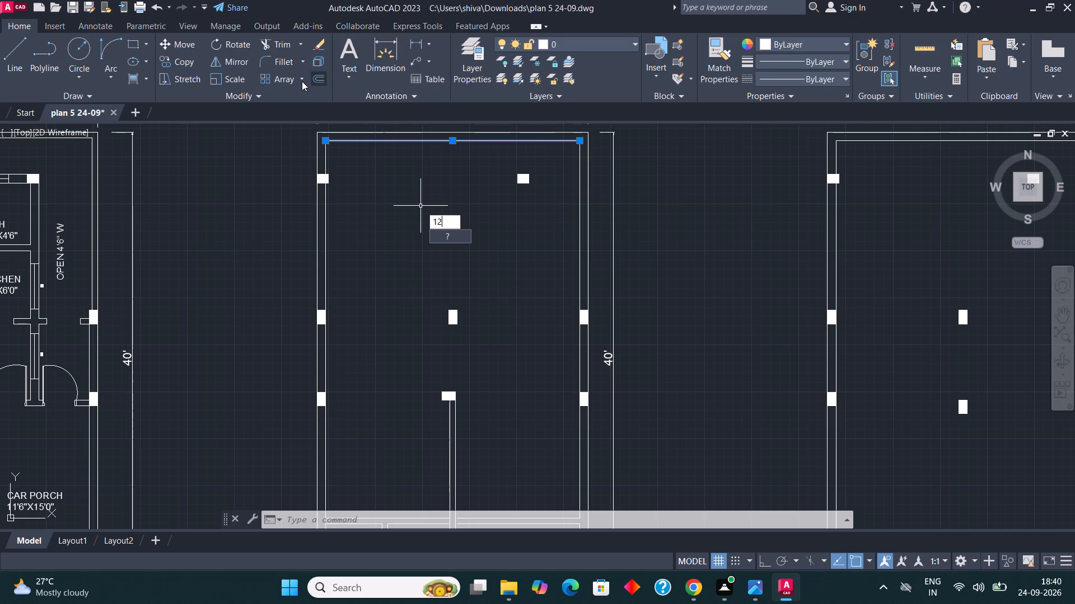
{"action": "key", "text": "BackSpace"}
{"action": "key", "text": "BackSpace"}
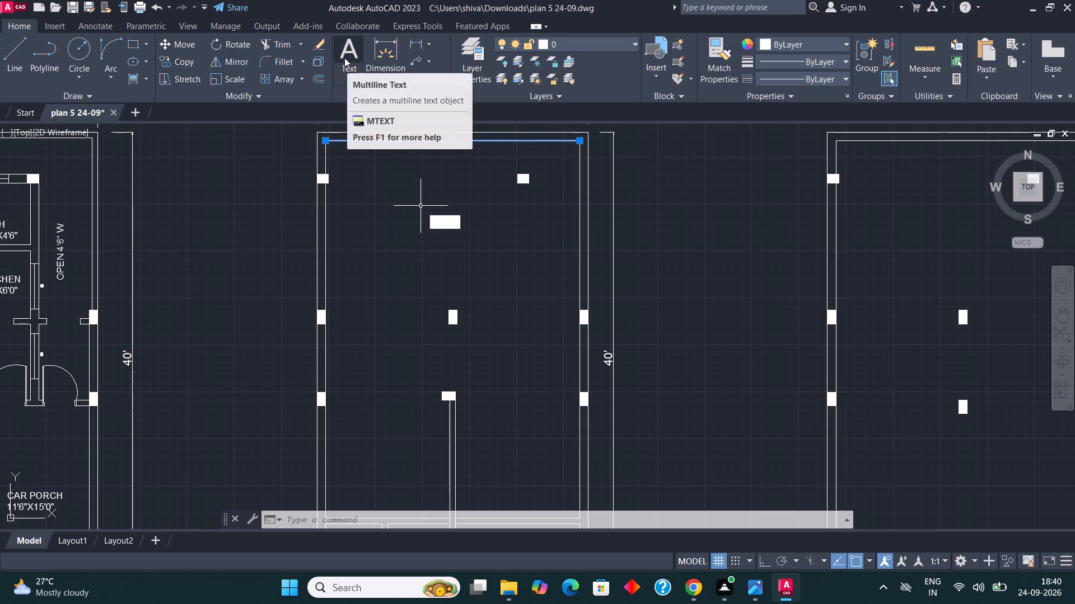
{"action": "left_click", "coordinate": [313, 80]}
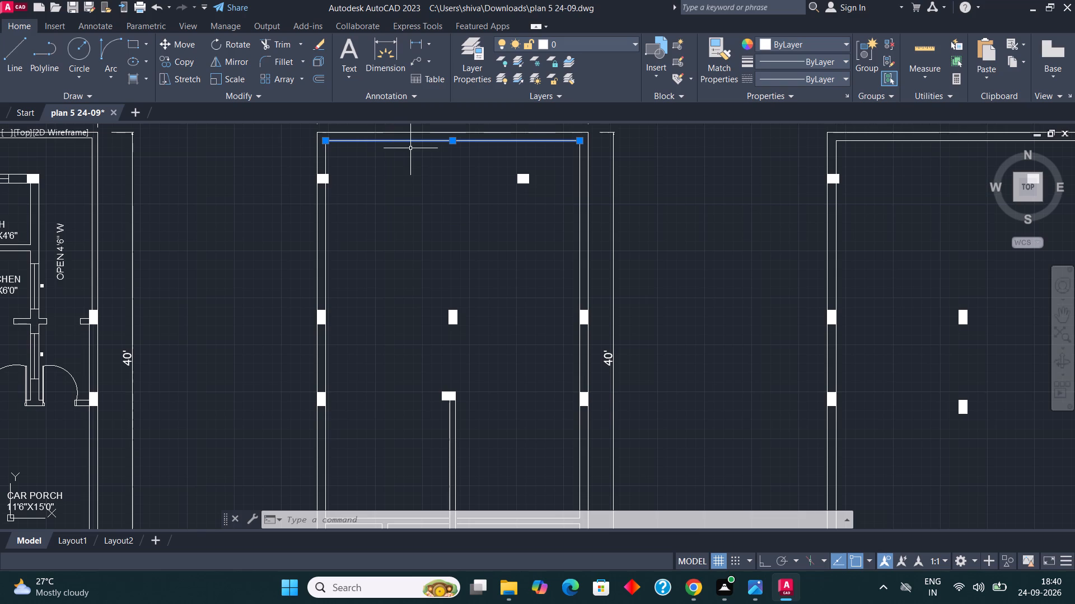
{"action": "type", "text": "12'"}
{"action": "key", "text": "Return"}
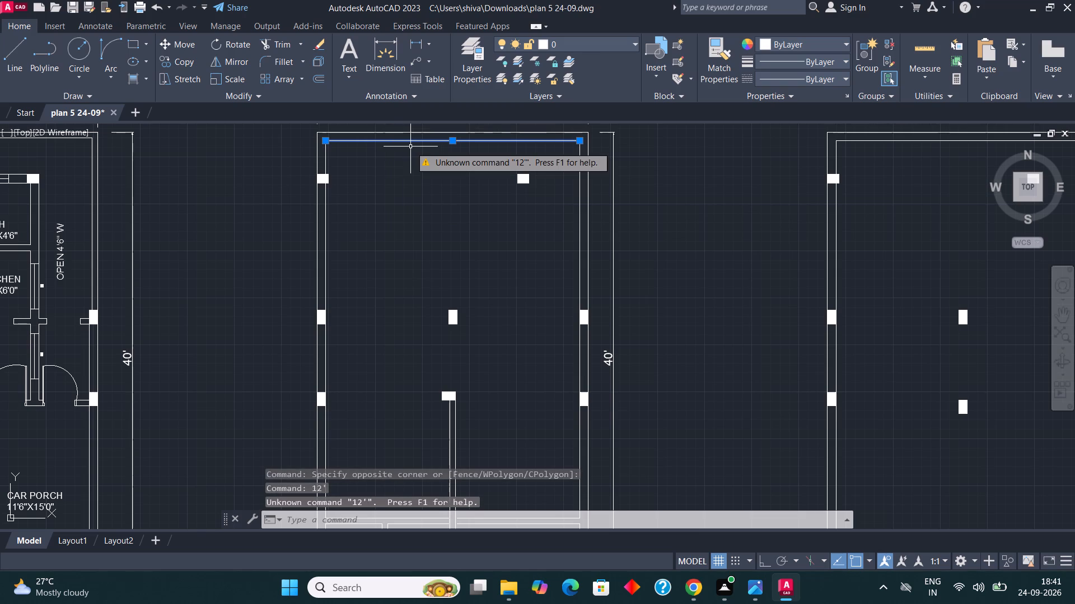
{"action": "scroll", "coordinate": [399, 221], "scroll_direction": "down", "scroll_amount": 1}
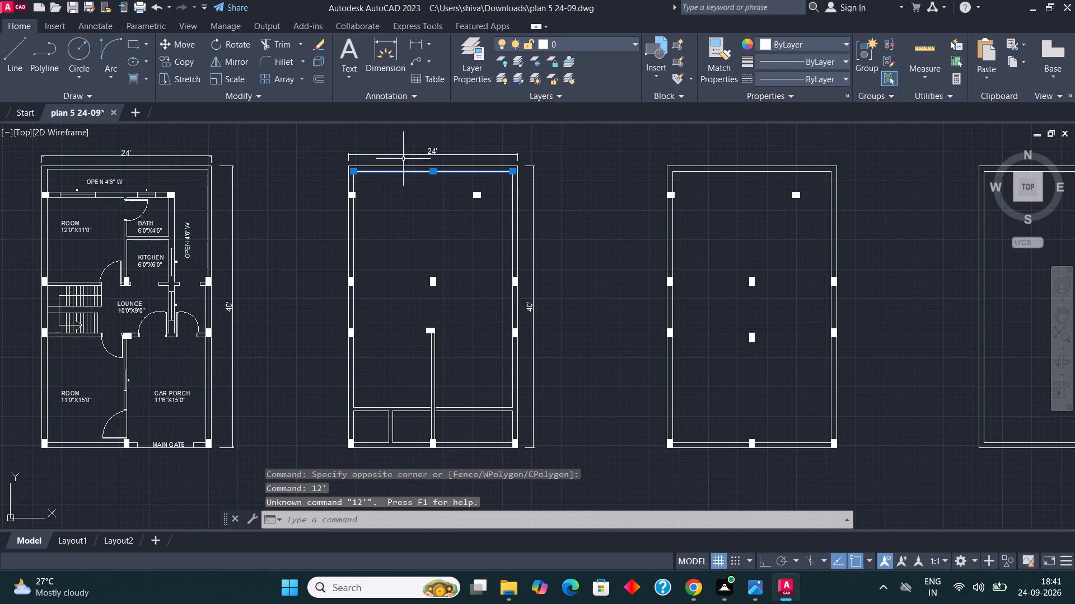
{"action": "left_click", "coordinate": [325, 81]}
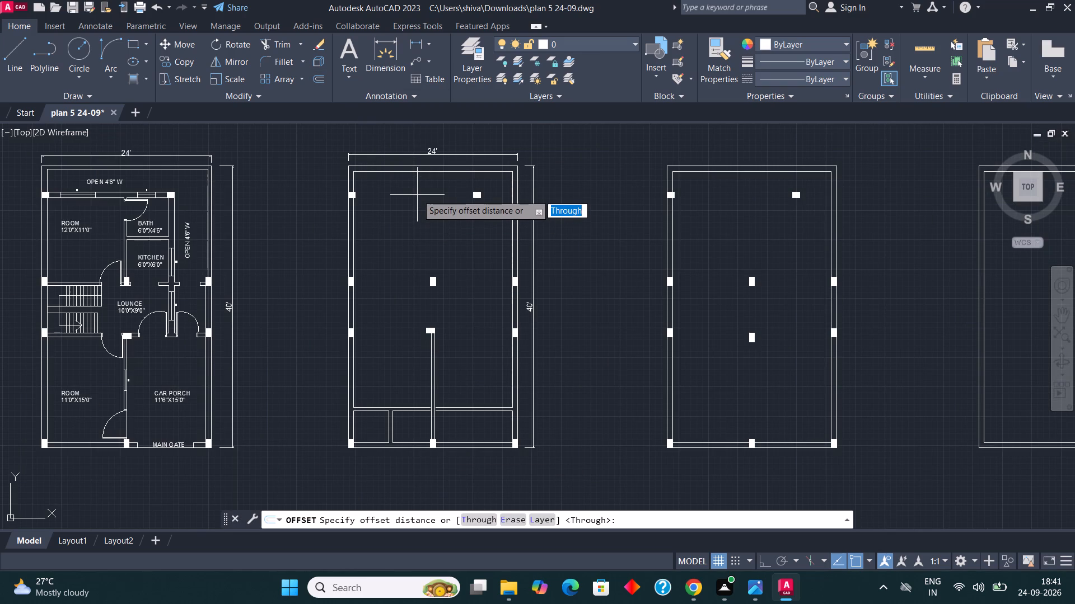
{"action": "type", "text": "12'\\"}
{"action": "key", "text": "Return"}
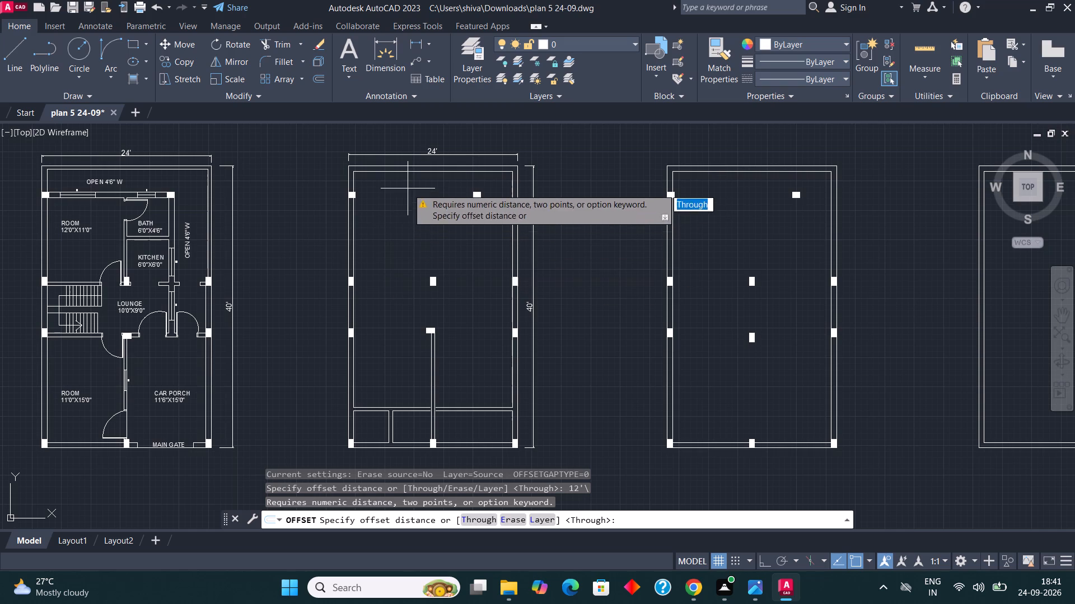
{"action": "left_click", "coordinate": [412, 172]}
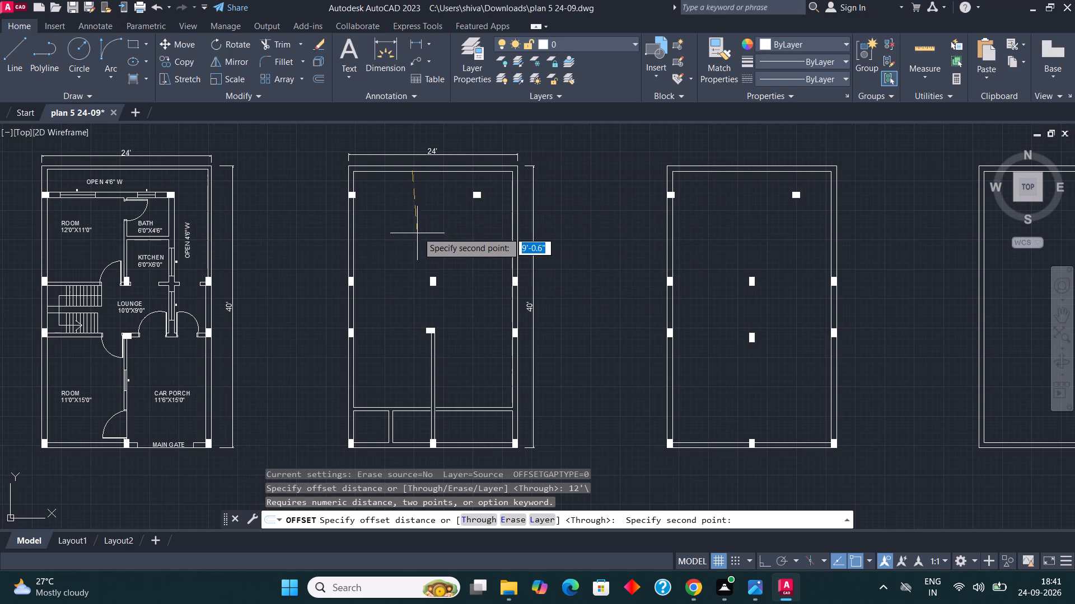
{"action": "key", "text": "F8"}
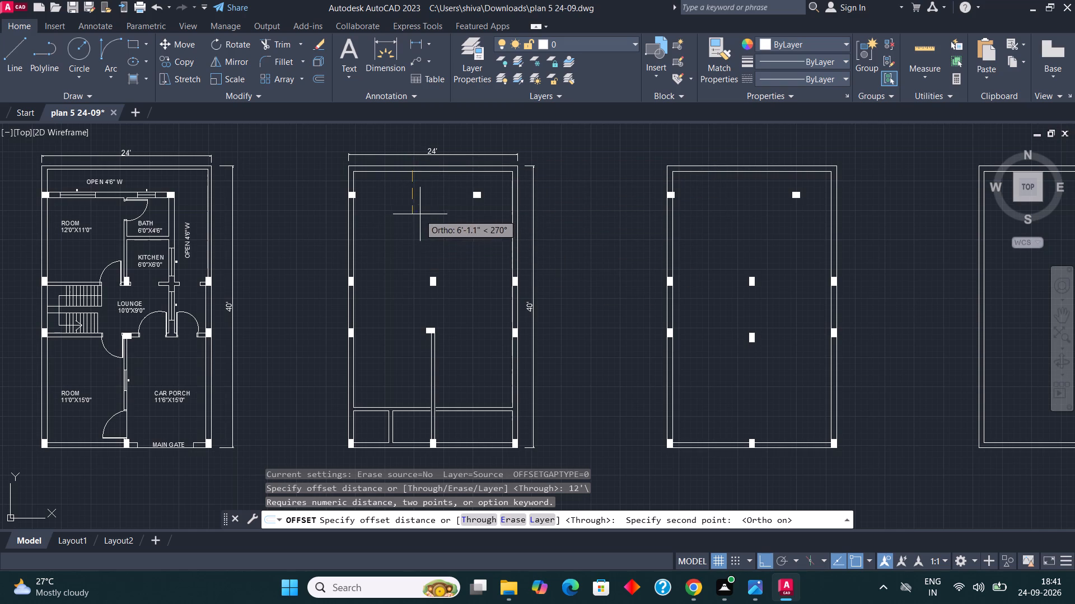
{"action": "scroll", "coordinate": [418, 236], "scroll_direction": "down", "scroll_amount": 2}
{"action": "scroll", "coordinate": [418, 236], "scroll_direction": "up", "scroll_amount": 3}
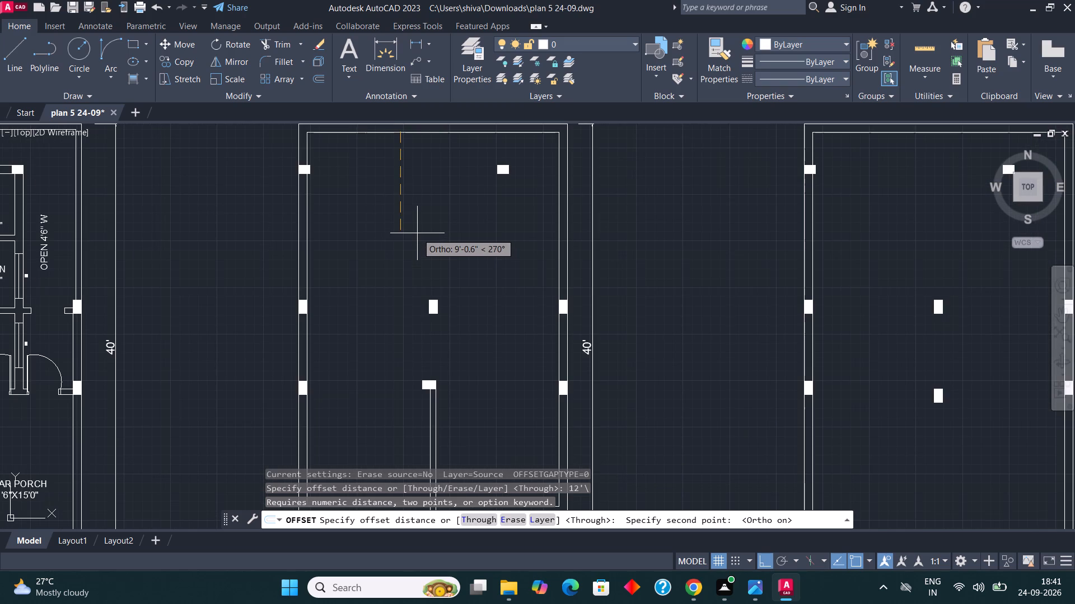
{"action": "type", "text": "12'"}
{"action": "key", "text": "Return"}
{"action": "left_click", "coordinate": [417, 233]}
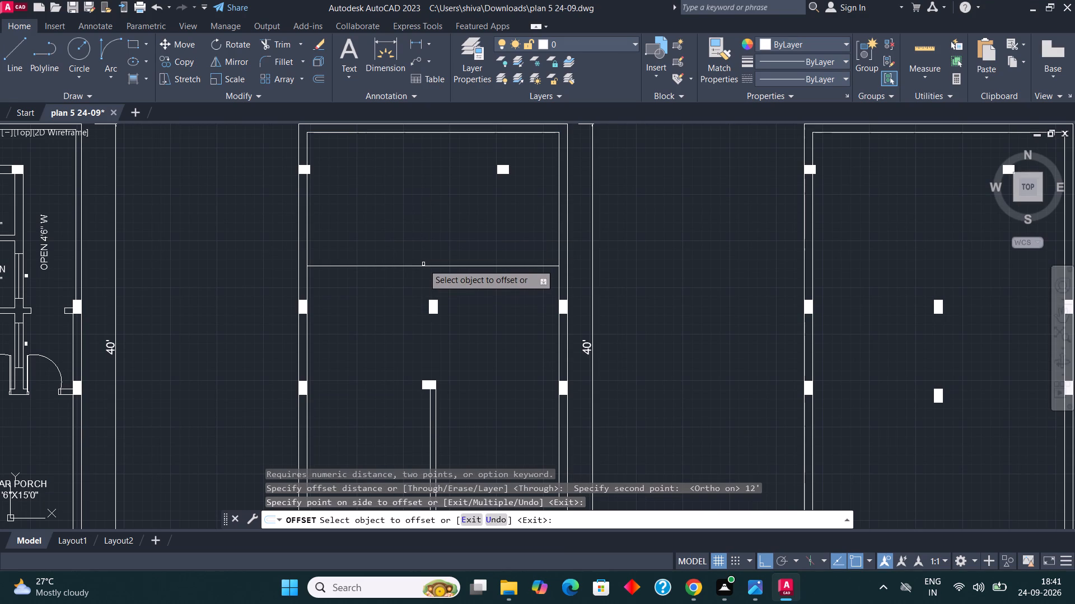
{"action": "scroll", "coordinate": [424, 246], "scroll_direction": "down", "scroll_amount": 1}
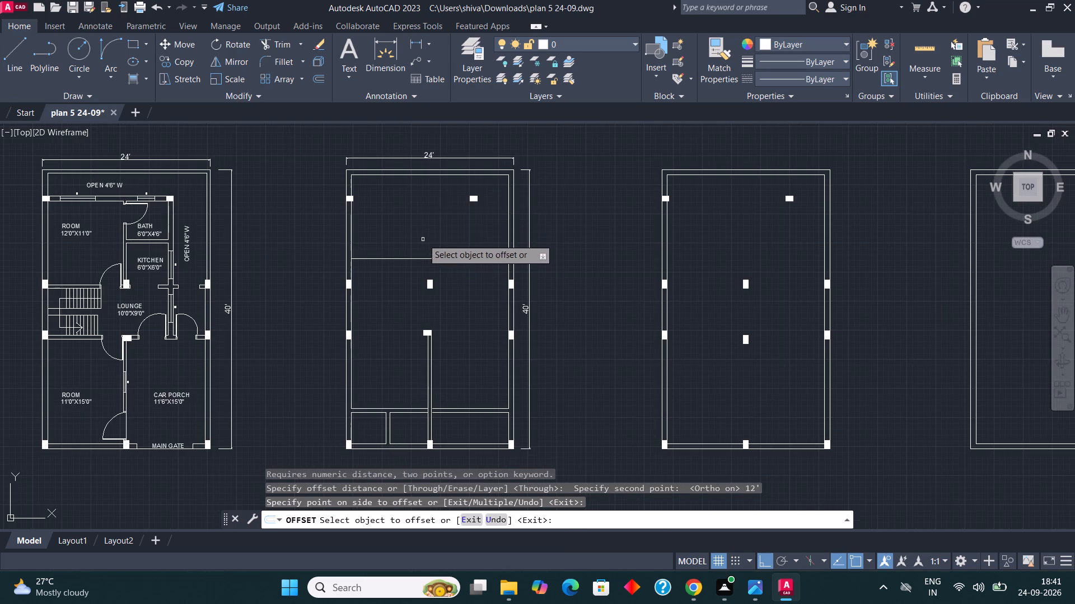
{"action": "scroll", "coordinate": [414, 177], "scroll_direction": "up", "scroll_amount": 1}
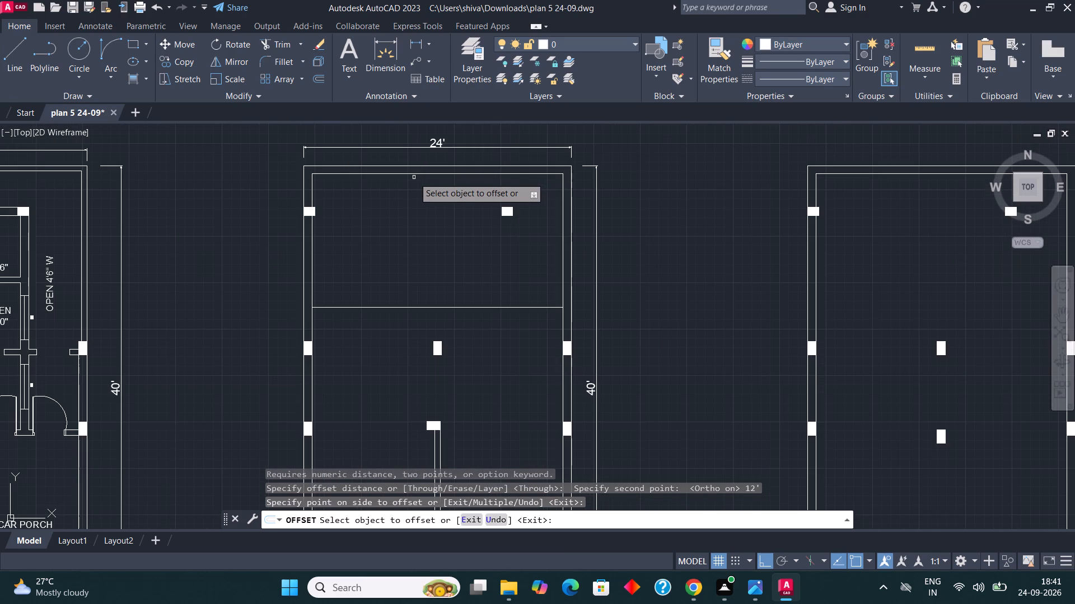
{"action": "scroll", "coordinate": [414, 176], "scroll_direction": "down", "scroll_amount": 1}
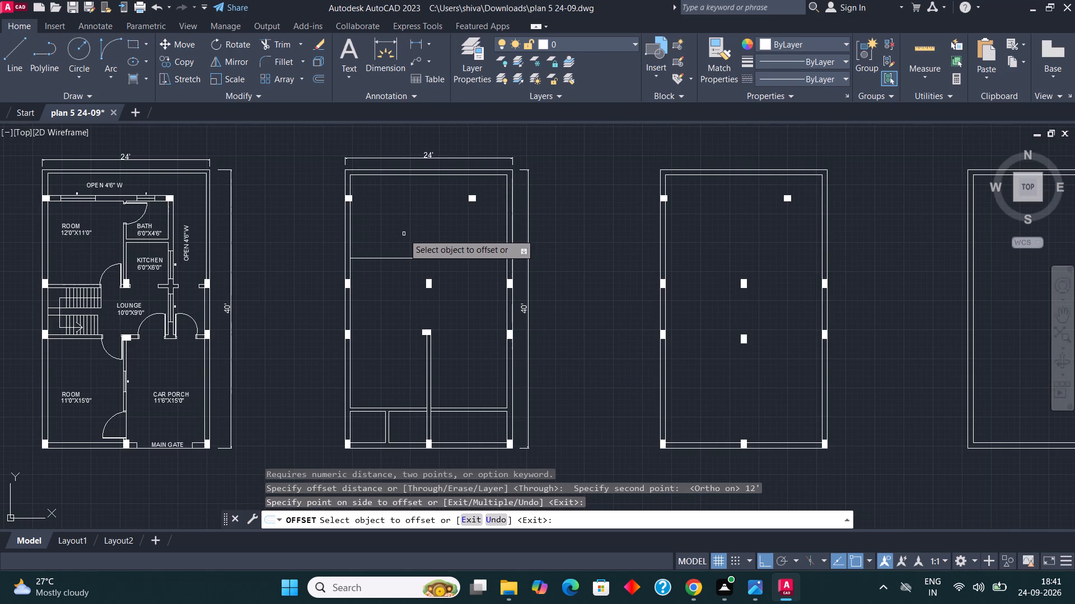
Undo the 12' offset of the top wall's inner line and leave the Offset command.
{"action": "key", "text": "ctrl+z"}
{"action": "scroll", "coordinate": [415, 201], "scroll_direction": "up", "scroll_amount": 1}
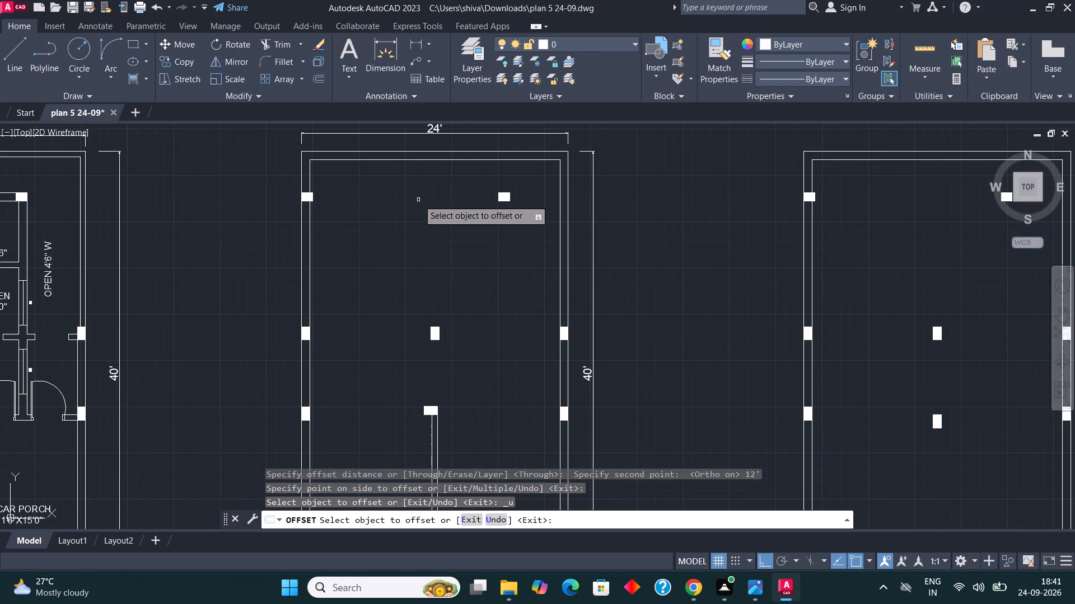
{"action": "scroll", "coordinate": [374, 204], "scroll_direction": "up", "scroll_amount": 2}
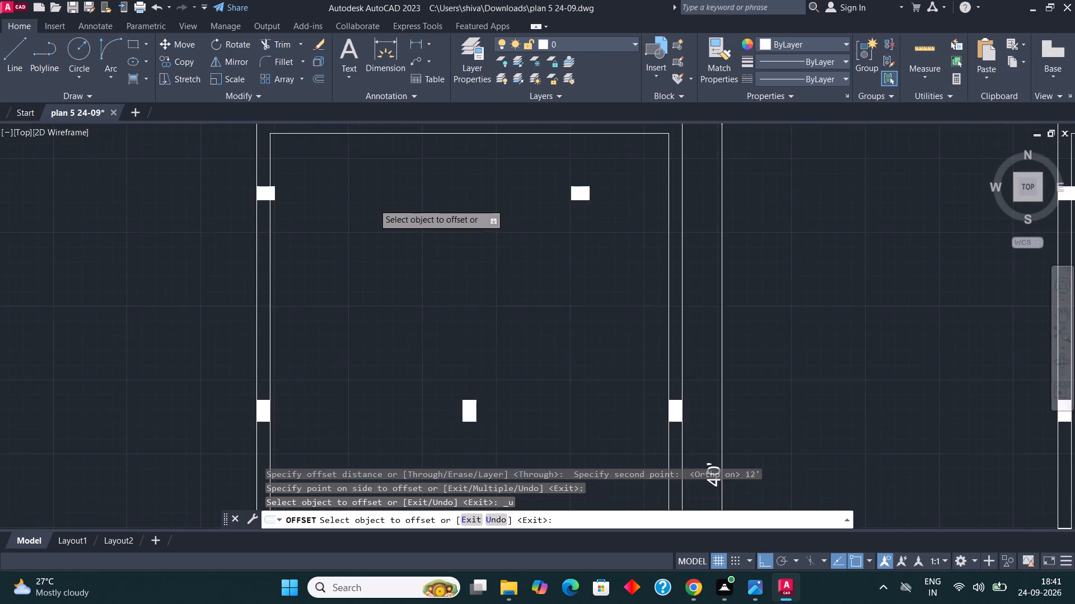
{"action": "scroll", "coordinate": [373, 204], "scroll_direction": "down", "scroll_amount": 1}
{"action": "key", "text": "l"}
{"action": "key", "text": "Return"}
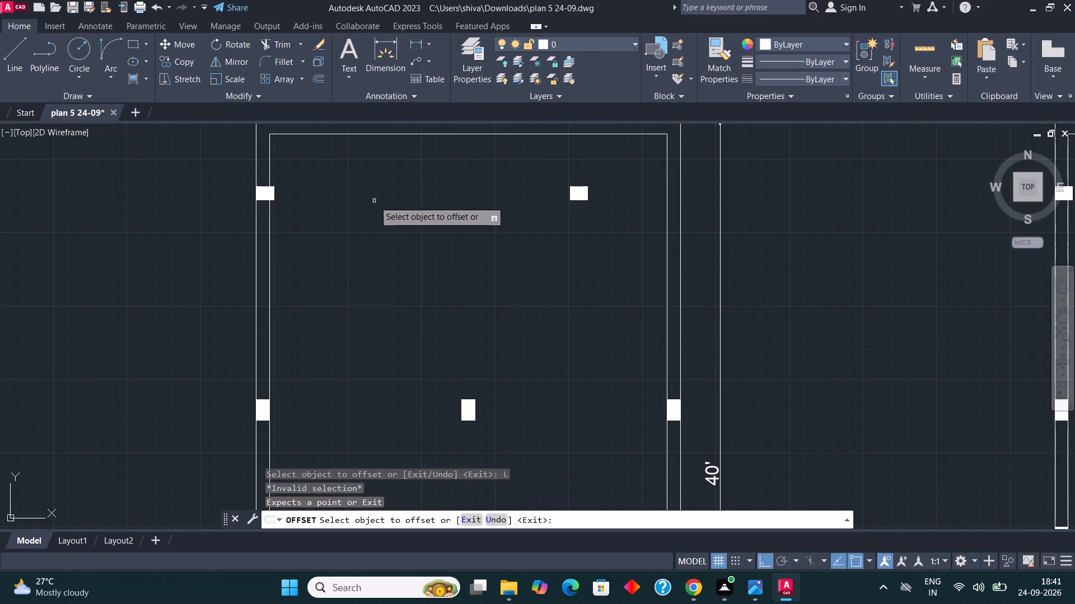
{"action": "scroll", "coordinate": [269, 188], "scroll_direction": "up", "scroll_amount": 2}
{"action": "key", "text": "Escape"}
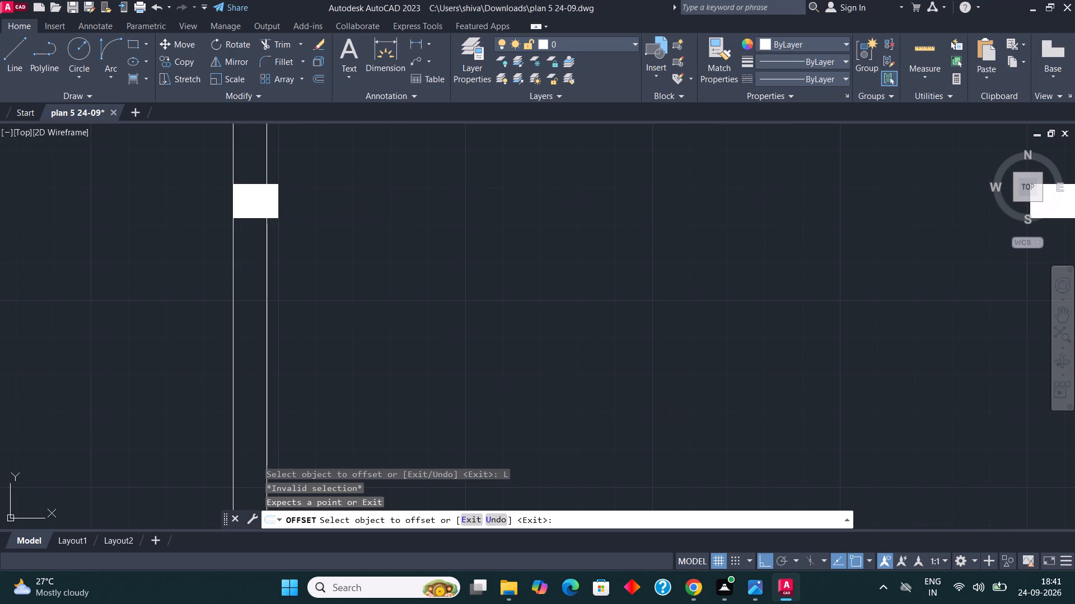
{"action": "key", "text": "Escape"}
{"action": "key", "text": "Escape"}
Draw a horizontal line from the second plan's top-left column's upper outer corner to just past the right outer wall.
{"action": "key", "text": "l"}
{"action": "key", "text": "Return"}
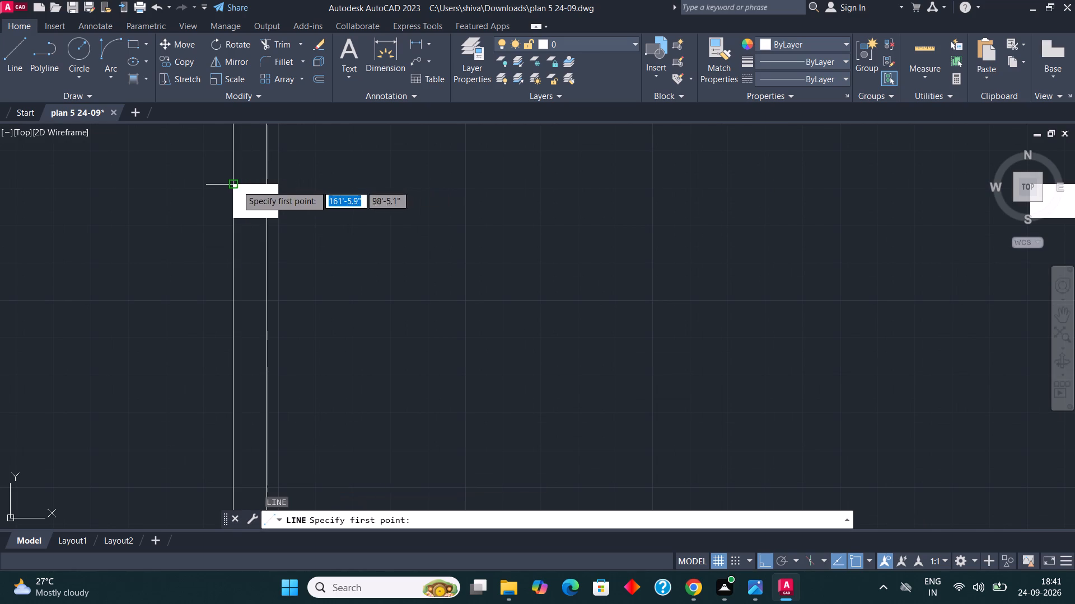
{"action": "left_click", "coordinate": [237, 185]}
{"action": "scroll", "coordinate": [198, 205], "scroll_direction": "down", "scroll_amount": 2}
{"action": "scroll", "coordinate": [662, 193], "scroll_direction": "up", "scroll_amount": 1}
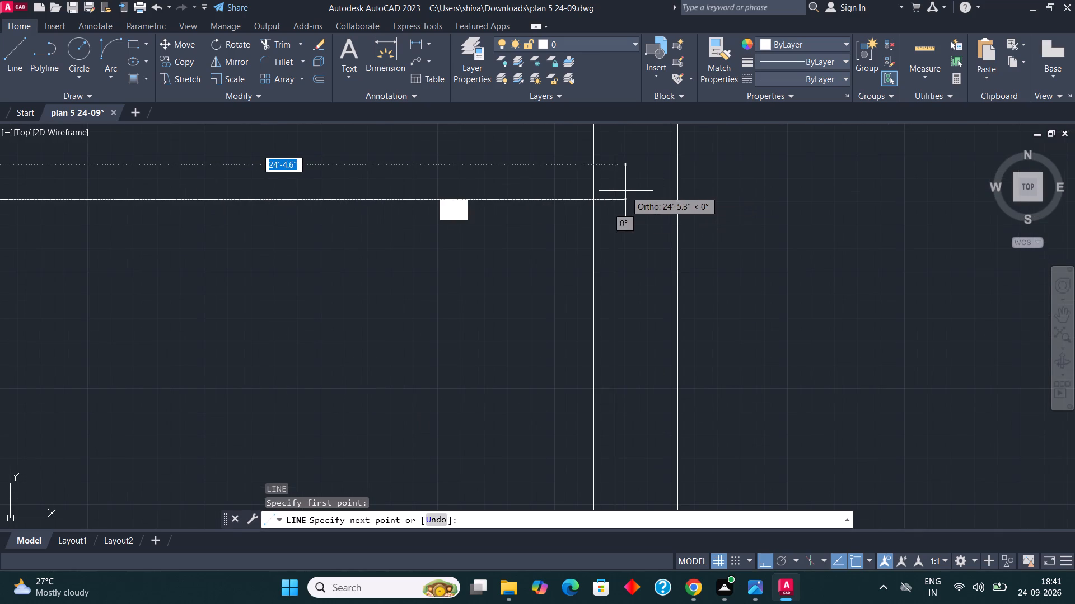
{"action": "scroll", "coordinate": [613, 216], "scroll_direction": "down", "scroll_amount": 1}
{"action": "scroll", "coordinate": [615, 201], "scroll_direction": "up", "scroll_amount": 1}
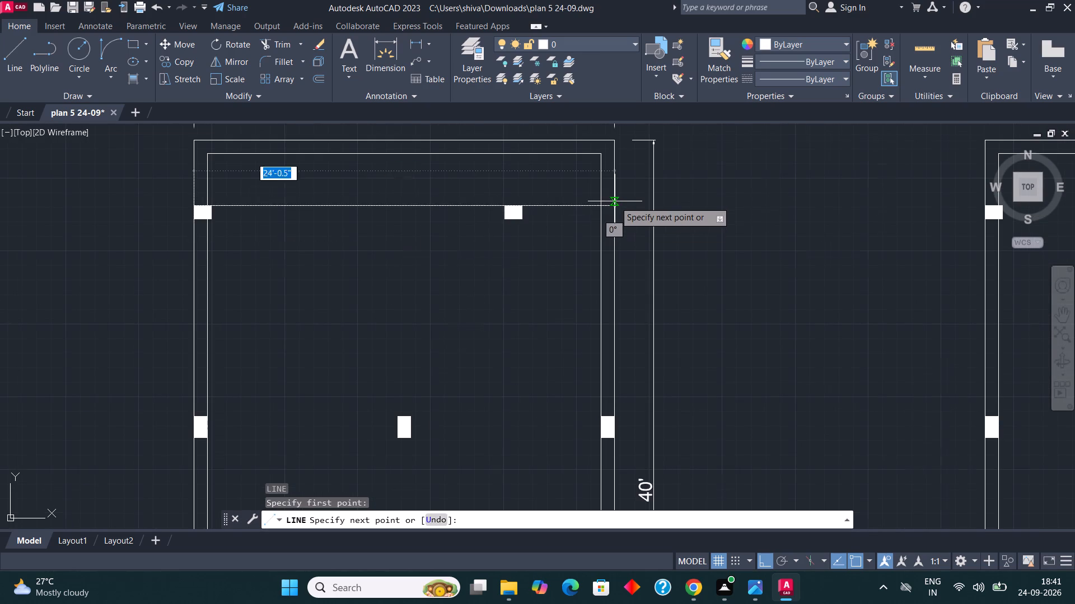
{"action": "scroll", "coordinate": [615, 201], "scroll_direction": "up", "scroll_amount": 1}
{"action": "left_click", "coordinate": [628, 213]}
{"action": "key", "text": "Escape"}
Trim the end of the new horizontal line that overshoots the right outer wall.
{"action": "type", "text": "TR"}
{"action": "key", "text": "Return"}
{"action": "left_click", "coordinate": [622, 205]}
{"action": "left_click", "coordinate": [620, 221]}
{"action": "key", "text": "Escape"}
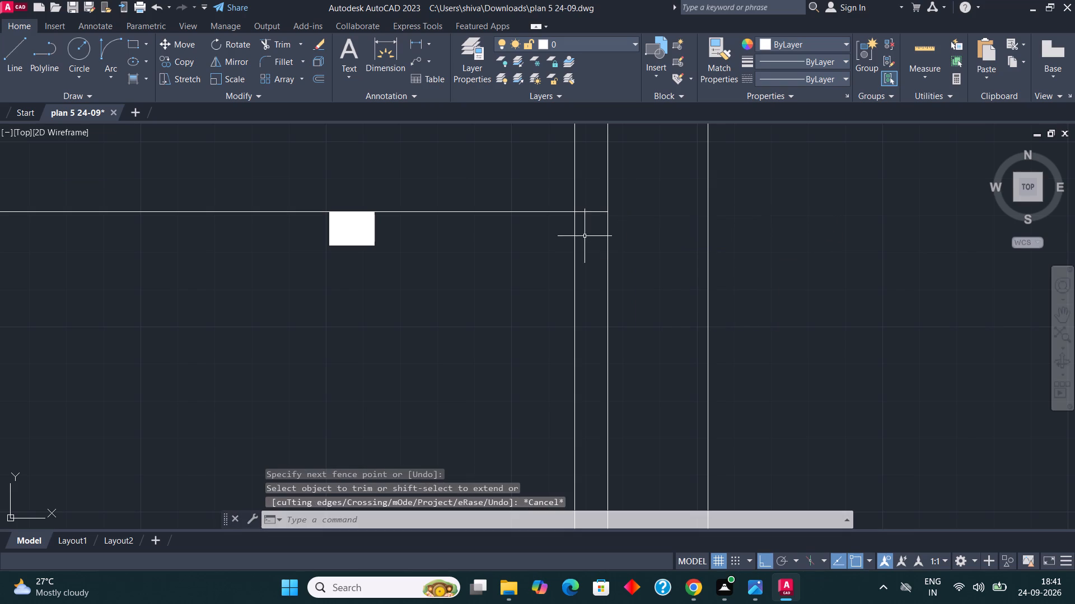
{"action": "key", "text": "Escape"}
Trim the horizontal line's segment inside the right outer wall so it ends at that wall's inner line.
{"action": "key", "text": "space"}
{"action": "left_click", "coordinate": [585, 204]}
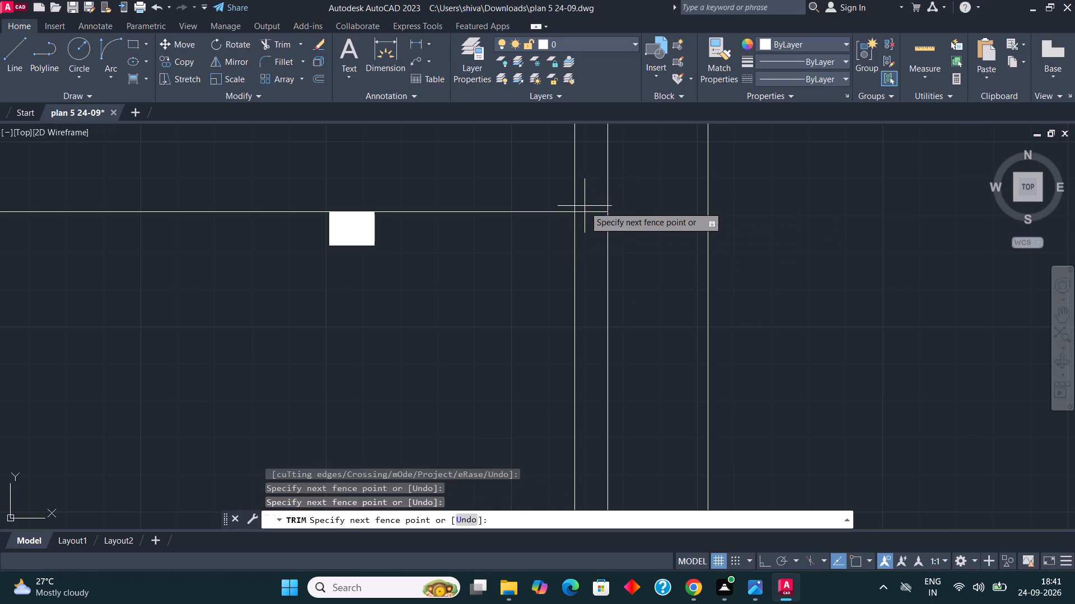
{"action": "left_click", "coordinate": [587, 223]}
{"action": "scroll", "coordinate": [539, 267], "scroll_direction": "down", "scroll_amount": 3}
{"action": "scroll", "coordinate": [309, 265], "scroll_direction": "up", "scroll_amount": 3}
{"action": "scroll", "coordinate": [408, 255], "scroll_direction": "down", "scroll_amount": 2}
{"action": "scroll", "coordinate": [490, 266], "scroll_direction": "up", "scroll_amount": 1}
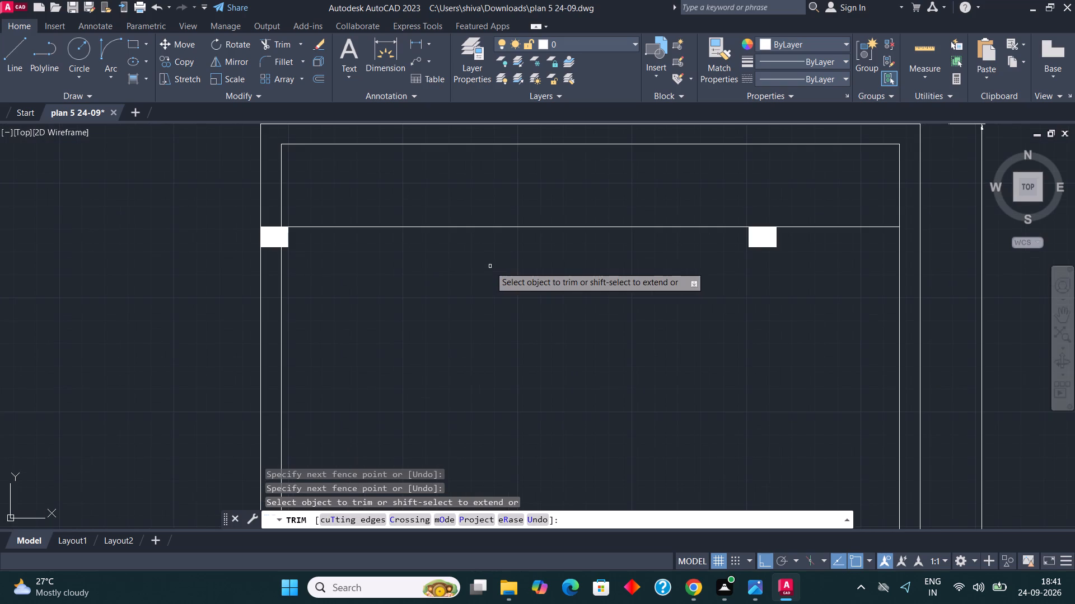
{"action": "key", "text": "Escape"}
{"action": "key", "text": "Escape"}
Offset the horizontal line along the second plan's top columns 9" downward to form the wall's lower face.
{"action": "left_click", "coordinate": [490, 266]}
{"action": "left_click", "coordinate": [469, 213]}
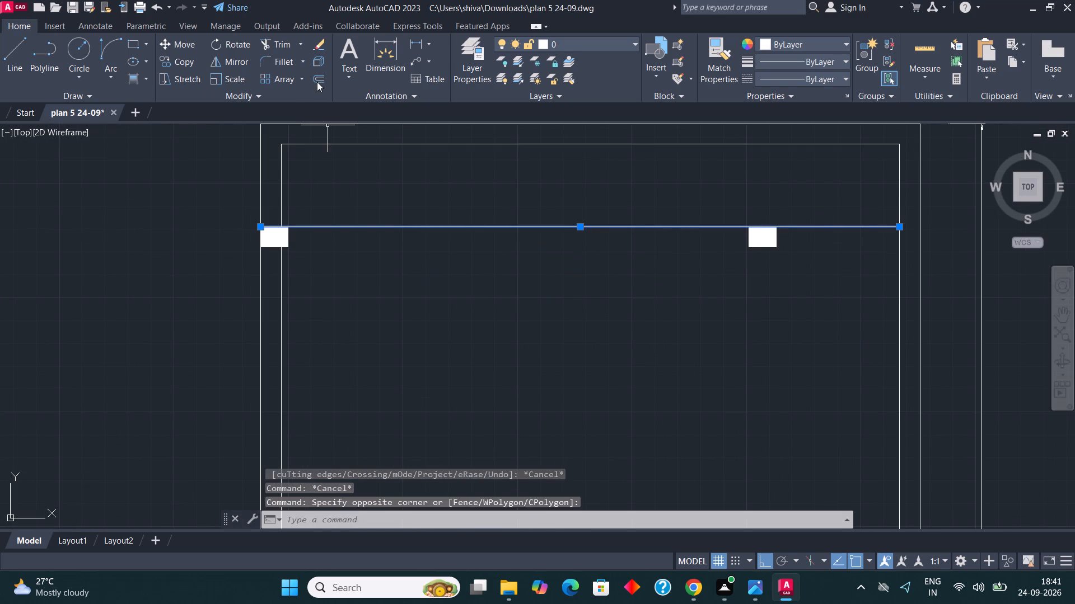
{"action": "left_click", "coordinate": [317, 82]}
{"action": "type", "text": "9\""}
{"action": "key", "text": "Return"}
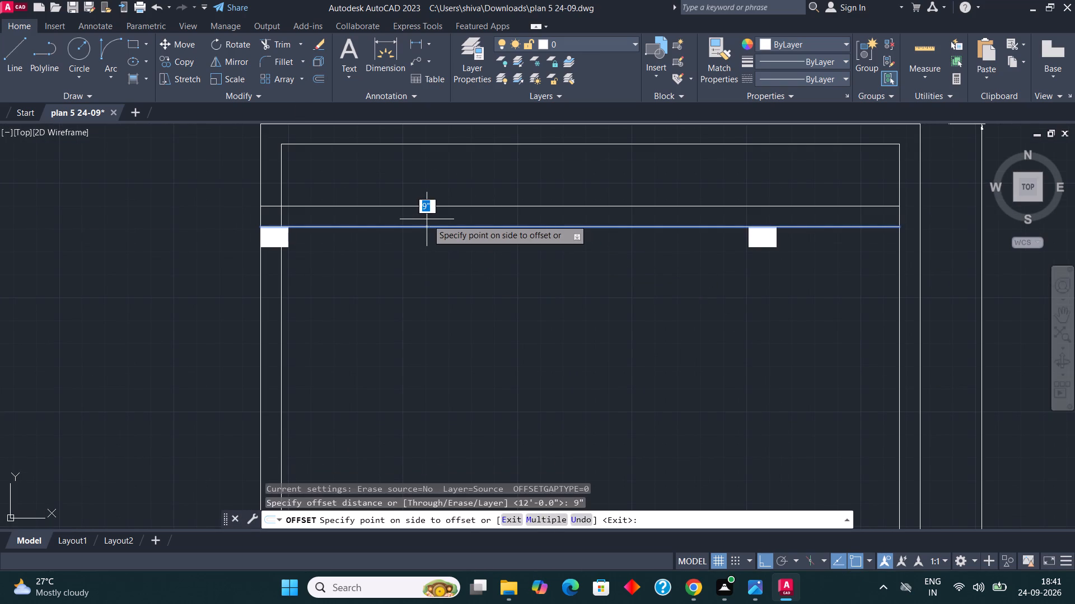
{"action": "left_click", "coordinate": [429, 248]}
Offset the lower line of the upper horizontal wall 12' downward to the middle row of columns.
{"action": "scroll", "coordinate": [420, 172], "scroll_direction": "down", "scroll_amount": 2}
{"action": "scroll", "coordinate": [432, 190], "scroll_direction": "up", "scroll_amount": 1}
{"action": "scroll", "coordinate": [471, 202], "scroll_direction": "down", "scroll_amount": 1}
{"action": "left_click", "coordinate": [471, 206]}
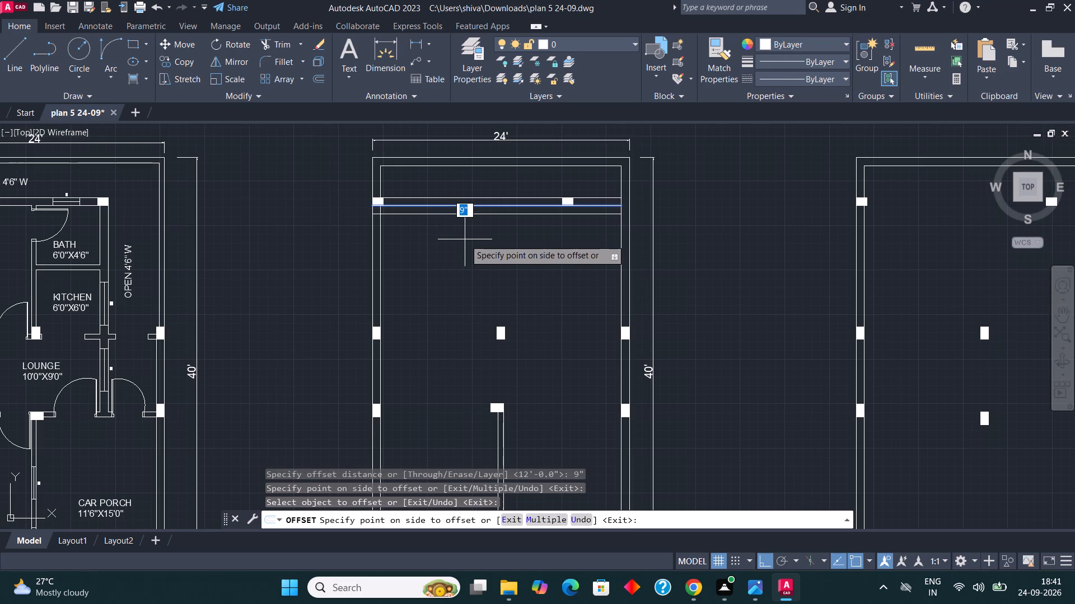
{"action": "type", "text": "12'"}
{"action": "key", "text": "Return"}
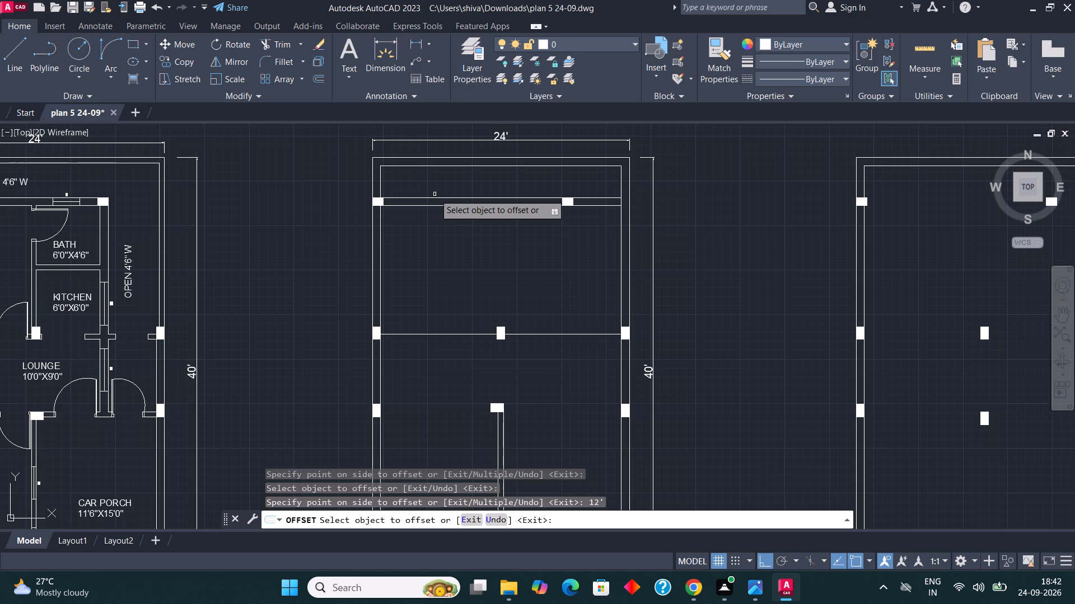
Offset the new line through the middle columns 6" downward to form the second horizontal wall, and leave the Offset command.
{"action": "scroll", "coordinate": [465, 353], "scroll_direction": "up", "scroll_amount": 1}
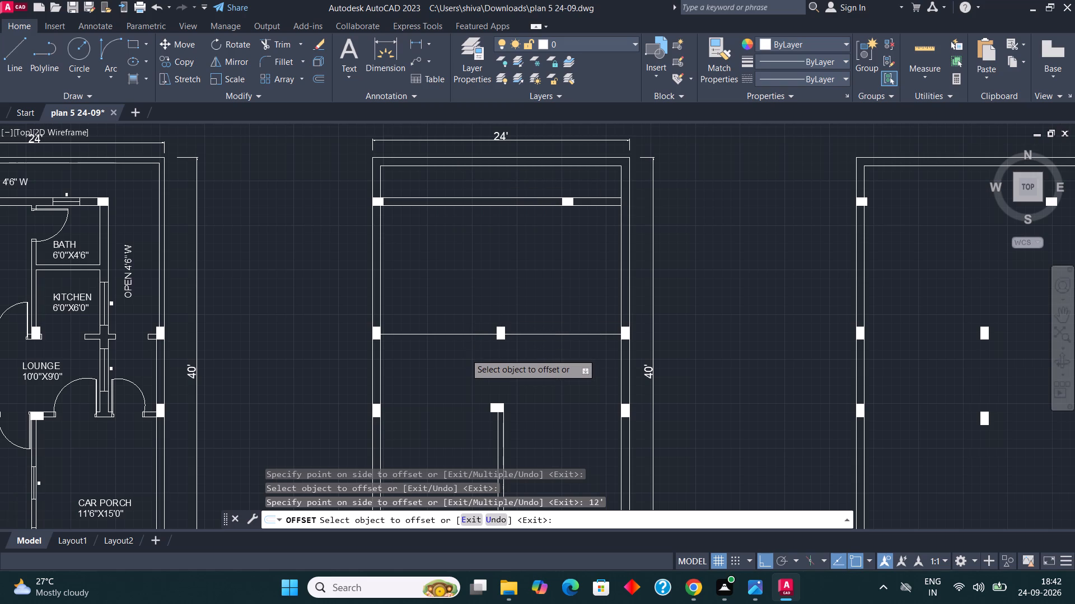
{"action": "scroll", "coordinate": [460, 325], "scroll_direction": "down", "scroll_amount": 1}
{"action": "scroll", "coordinate": [460, 325], "scroll_direction": "up", "scroll_amount": 1}
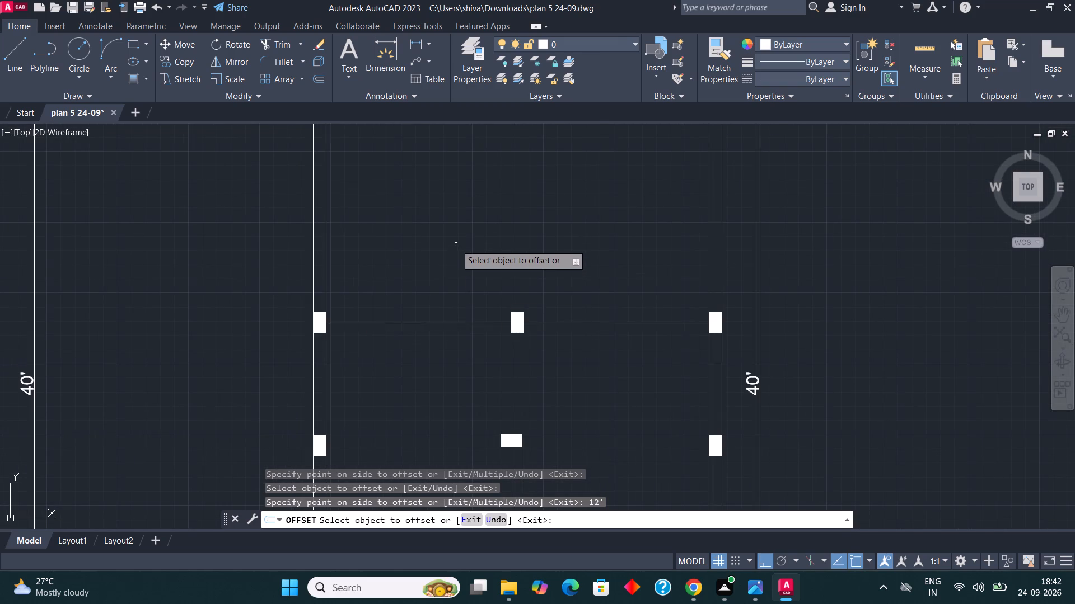
{"action": "scroll", "coordinate": [455, 311], "scroll_direction": "down", "scroll_amount": 1}
{"action": "scroll", "coordinate": [455, 318], "scroll_direction": "up", "scroll_amount": 1}
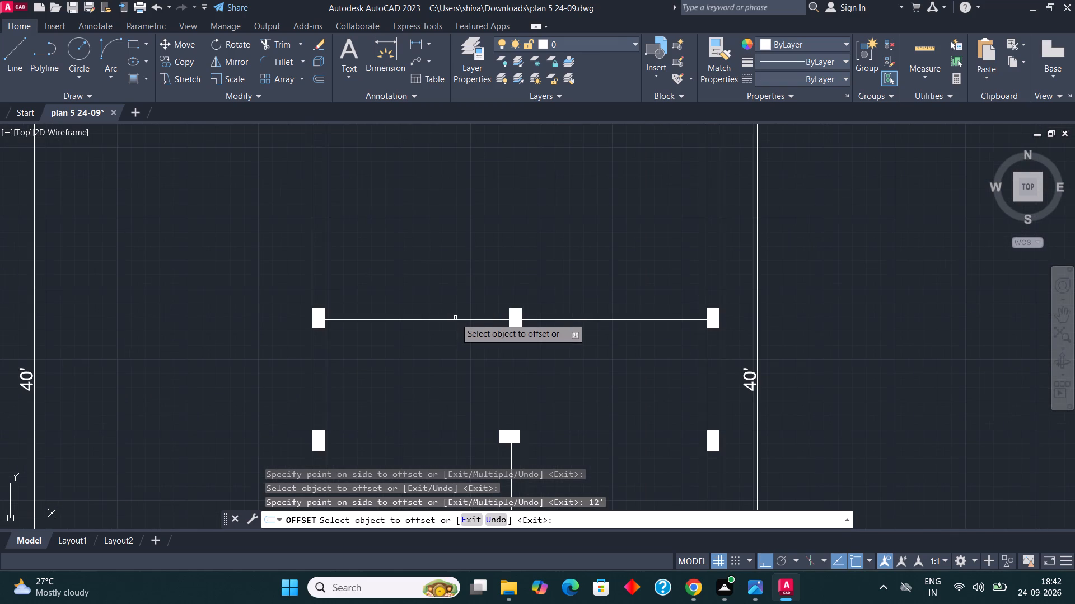
{"action": "left_click", "coordinate": [451, 322]}
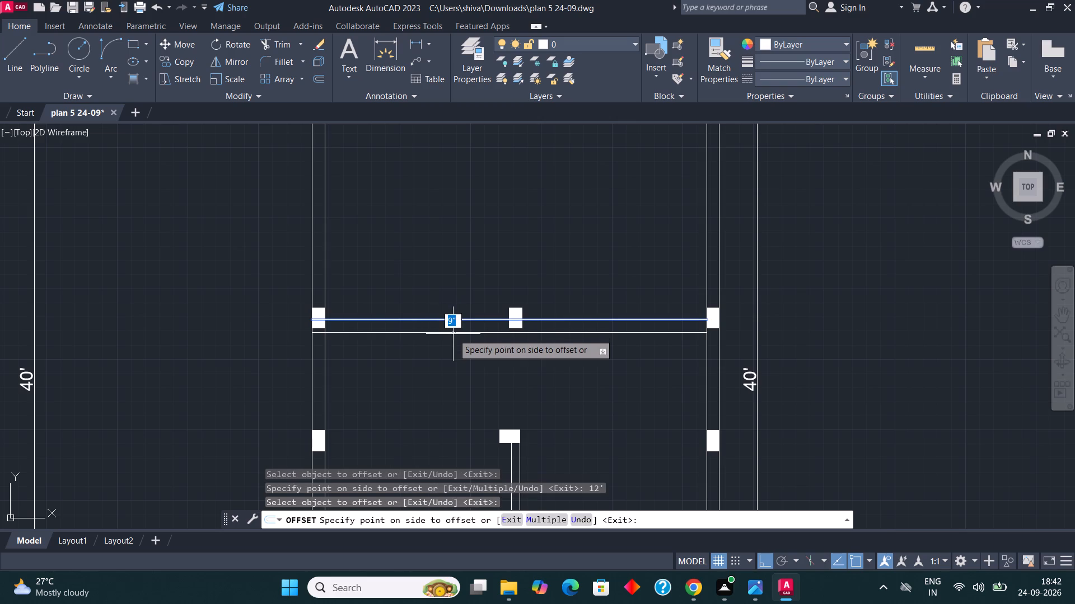
{"action": "scroll", "coordinate": [453, 334], "scroll_direction": "up", "scroll_amount": 2}
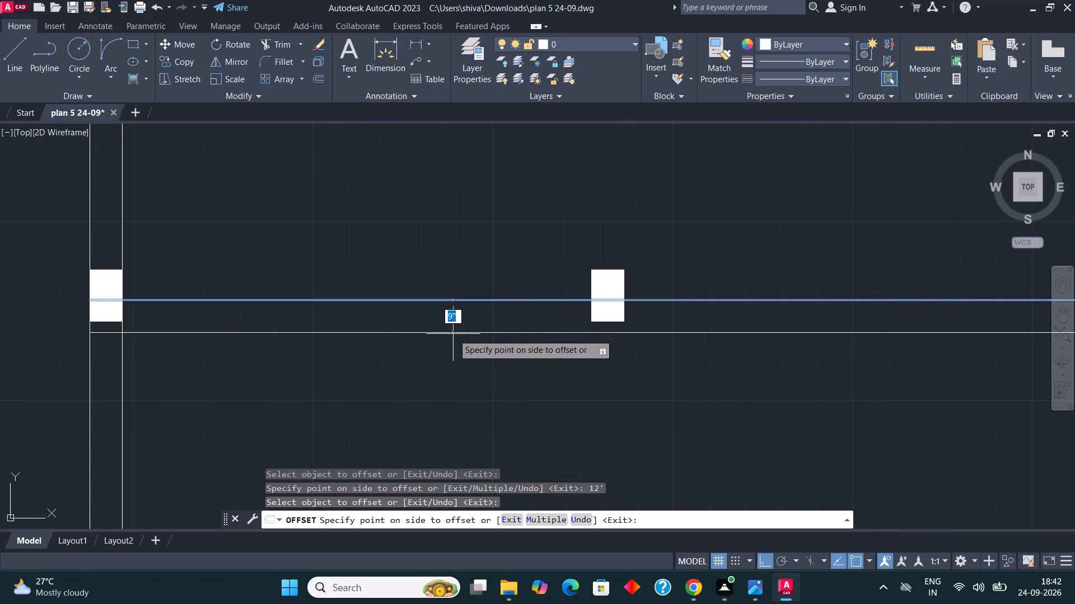
{"action": "type", "text": "6\""}
{"action": "key", "text": "Return"}
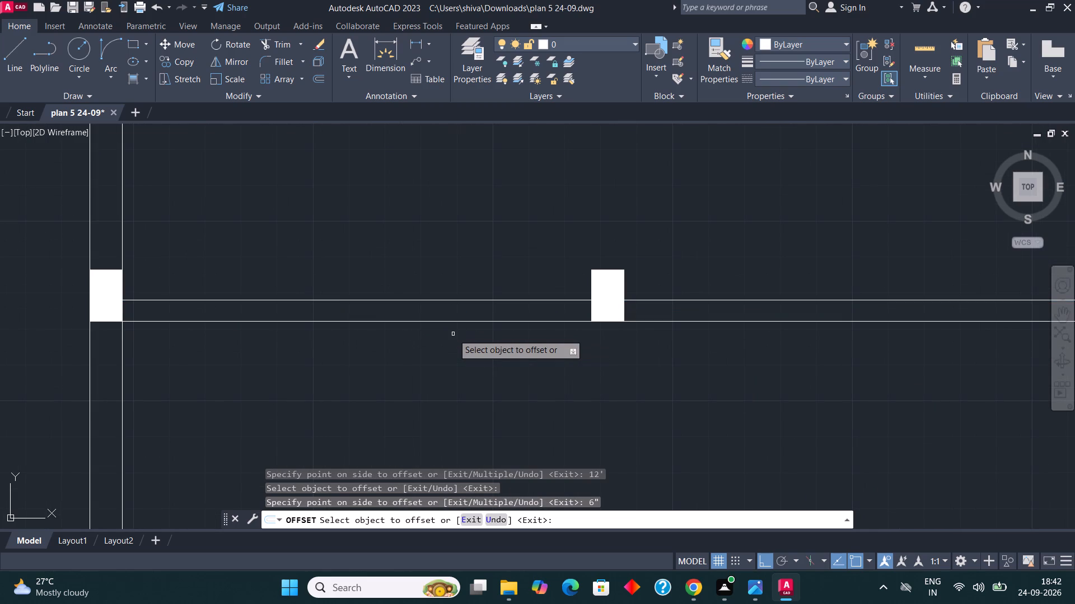
{"action": "scroll", "coordinate": [453, 334], "scroll_direction": "up", "scroll_amount": 2}
{"action": "scroll", "coordinate": [455, 353], "scroll_direction": "down", "scroll_amount": 5}
{"action": "scroll", "coordinate": [469, 287], "scroll_direction": "up", "scroll_amount": 2}
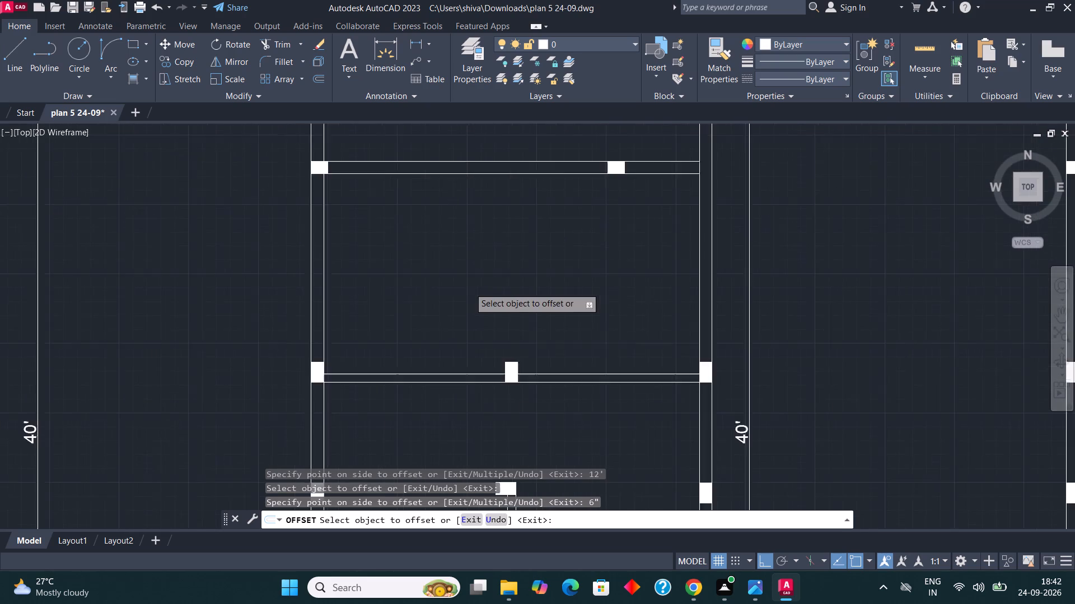
{"action": "scroll", "coordinate": [532, 275], "scroll_direction": "down", "scroll_amount": 2}
{"action": "scroll", "coordinate": [525, 317], "scroll_direction": "up", "scroll_amount": 1}
{"action": "scroll", "coordinate": [525, 317], "scroll_direction": "down", "scroll_amount": 1}
{"action": "scroll", "coordinate": [539, 350], "scroll_direction": "up", "scroll_amount": 1}
{"action": "key", "text": "Escape"}
{"action": "key", "text": "Escape"}
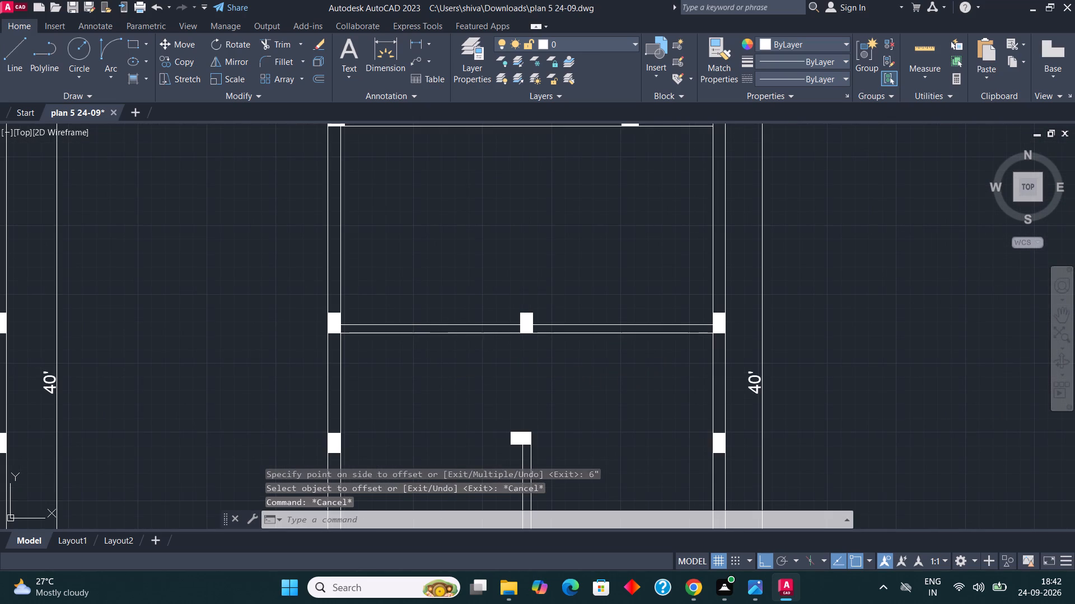
{"action": "key", "text": "Escape"}
Draw a vertical line along the left wall's inner face from the upper horizontal wall's lower line to the middle-left column's top corner.
{"action": "scroll", "coordinate": [372, 196], "scroll_direction": "up", "scroll_amount": 2}
{"action": "scroll", "coordinate": [387, 243], "scroll_direction": "down", "scroll_amount": 3}
{"action": "scroll", "coordinate": [359, 185], "scroll_direction": "up", "scroll_amount": 5}
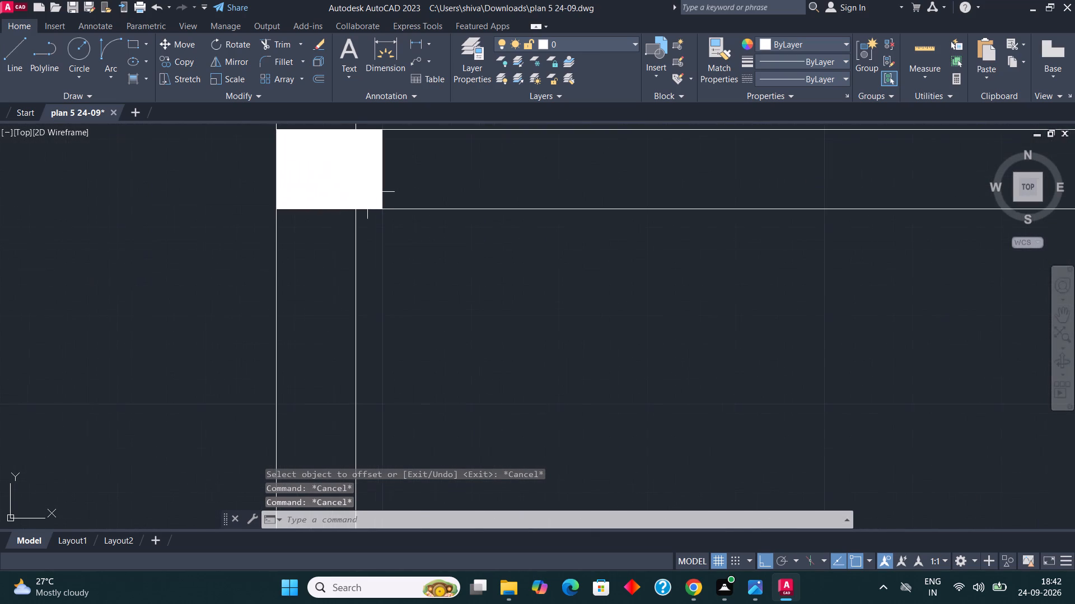
{"action": "scroll", "coordinate": [356, 224], "scroll_direction": "down", "scroll_amount": 1}
{"action": "key", "text": "Escape"}
{"action": "key", "text": "Escape"}
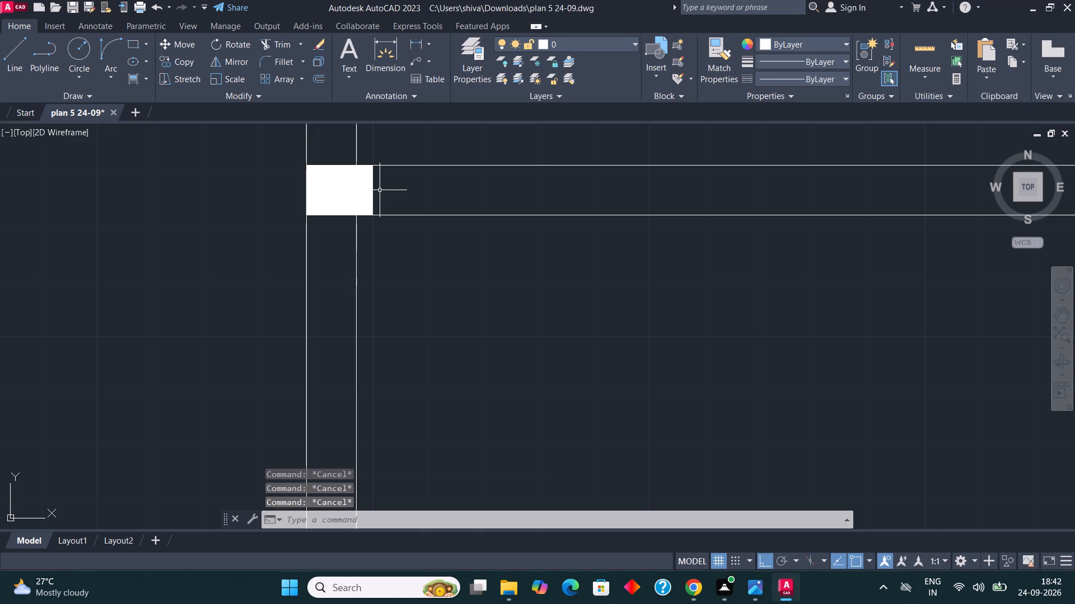
{"action": "key", "text": "l"}
{"action": "key", "text": "Return"}
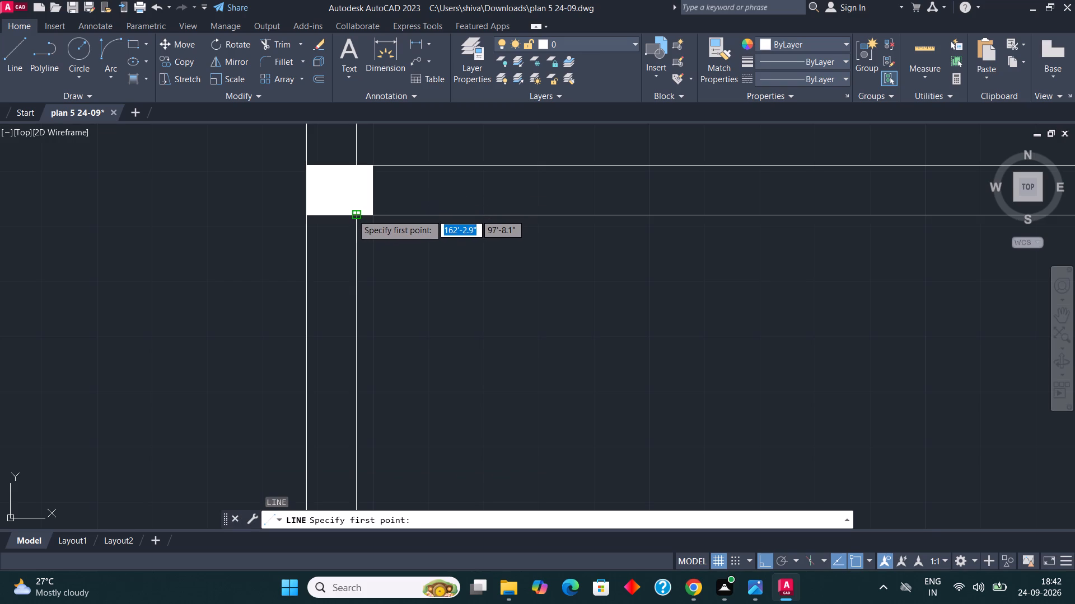
{"action": "left_click", "coordinate": [352, 214]}
{"action": "scroll", "coordinate": [352, 181], "scroll_direction": "down", "scroll_amount": 3}
{"action": "scroll", "coordinate": [343, 370], "scroll_direction": "up", "scroll_amount": 3}
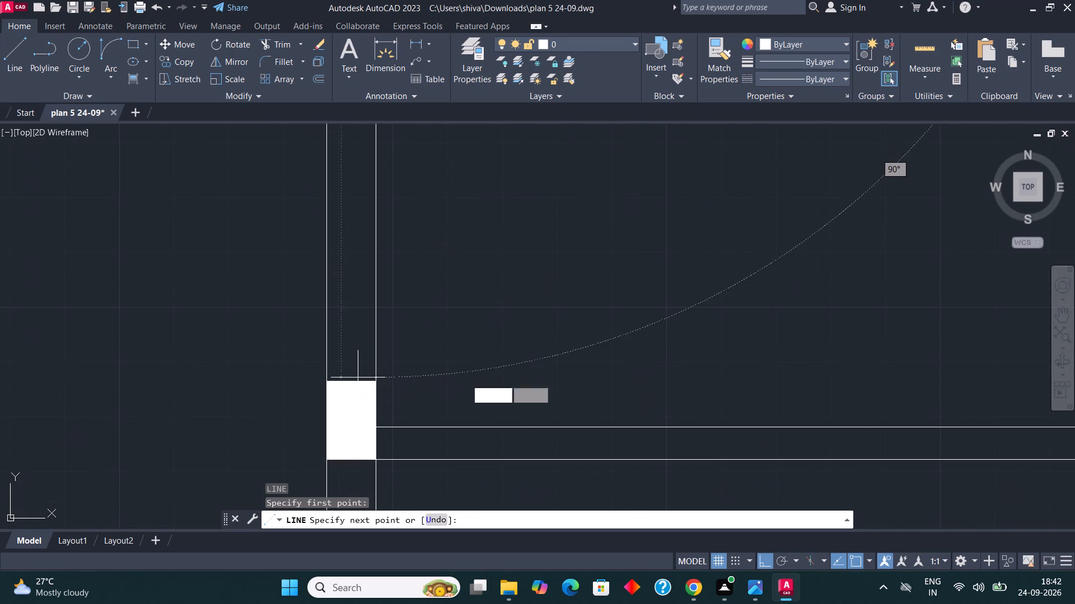
{"action": "left_click", "coordinate": [379, 385]}
{"action": "key", "text": "Escape"}
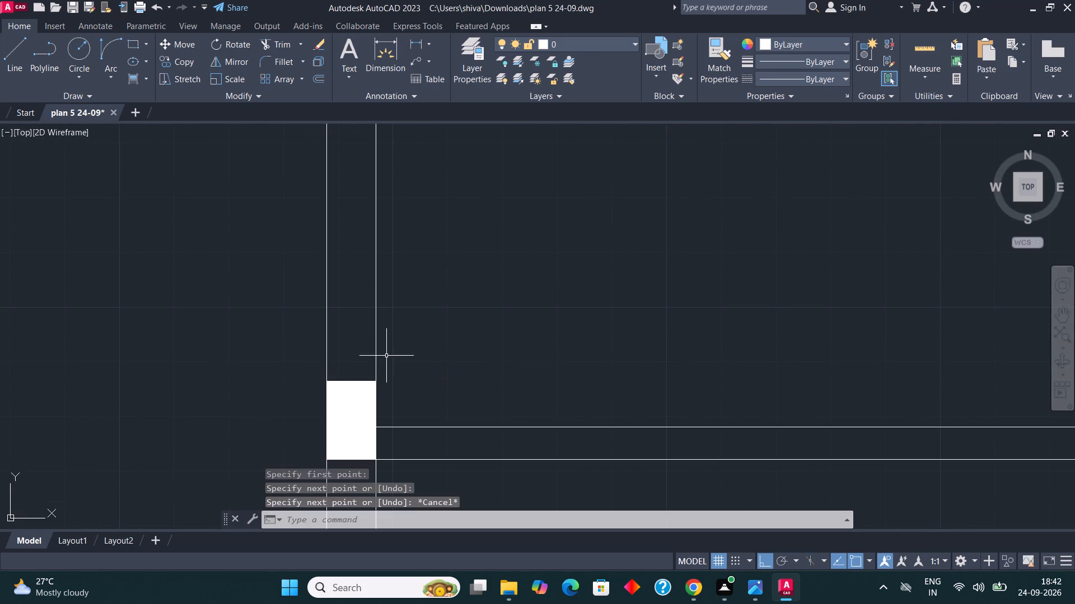
Offset the new vertical line on the left wall's inner face 11' to the right into the room area.
{"action": "left_click", "coordinate": [377, 254]}
{"action": "scroll", "coordinate": [336, 303], "scroll_direction": "down", "scroll_amount": 3}
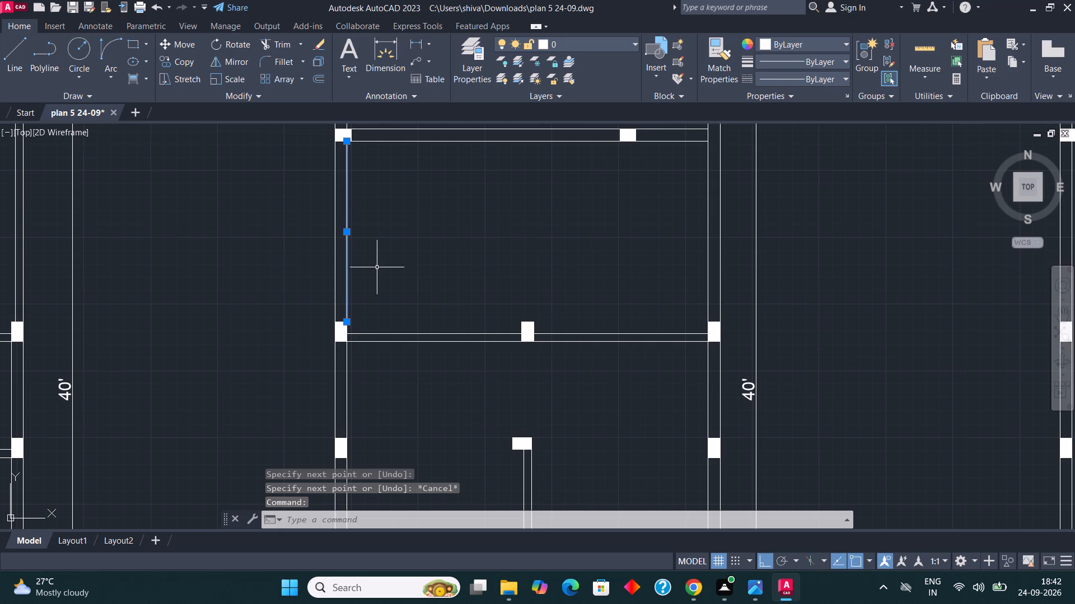
{"action": "left_click", "coordinate": [315, 82]}
{"action": "type", "text": "12"}
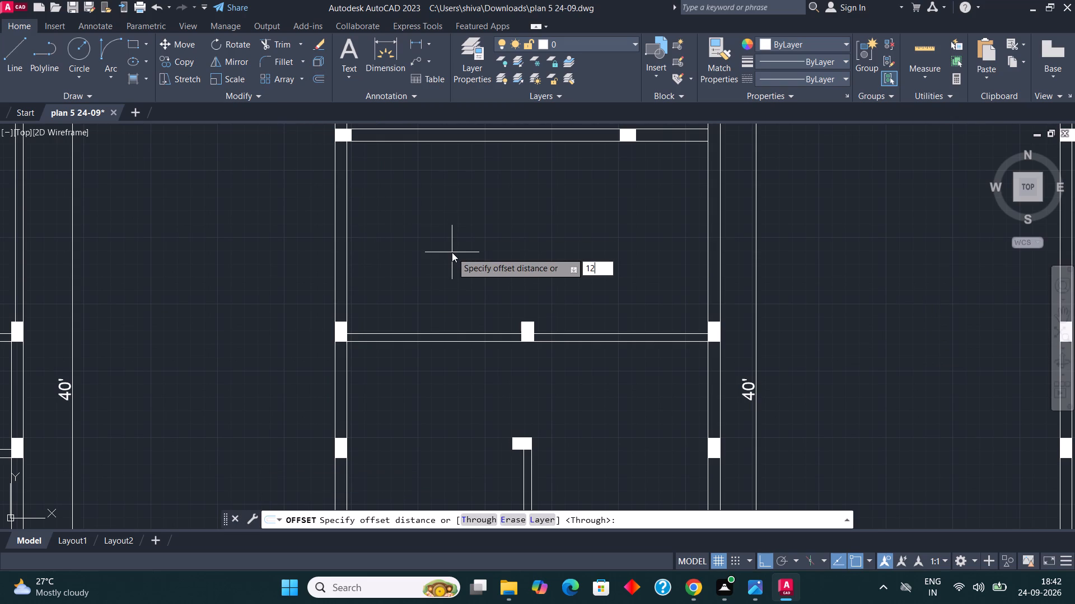
{"action": "key", "text": "BackSpace"}
{"action": "key", "text": "1"}
{"action": "key", "text": "apostrophe"}
{"action": "key", "text": "Return"}
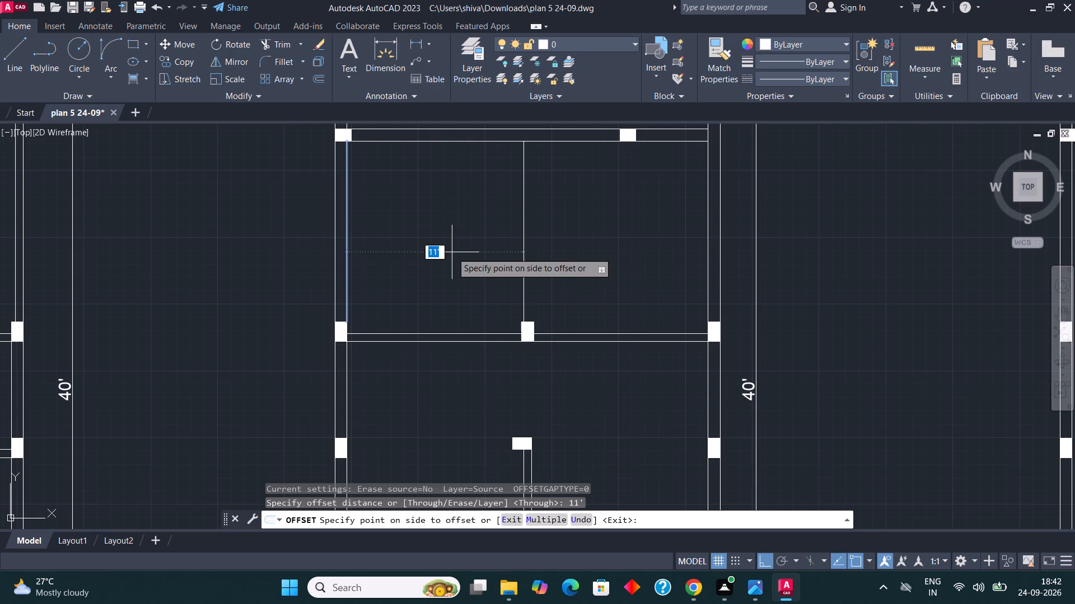
{"action": "left_click", "coordinate": [452, 252]}
Offset the vertical partition line 6" to the right to form the partition's other face.
{"action": "left_click", "coordinate": [524, 252]}
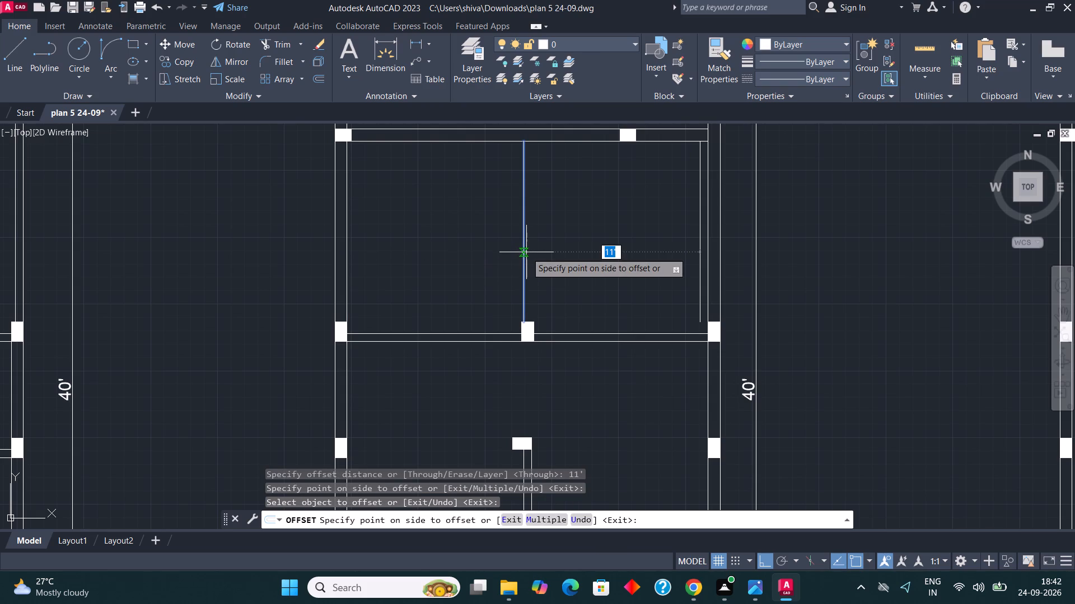
{"action": "type", "text": "6\""}
{"action": "key", "text": "Return"}
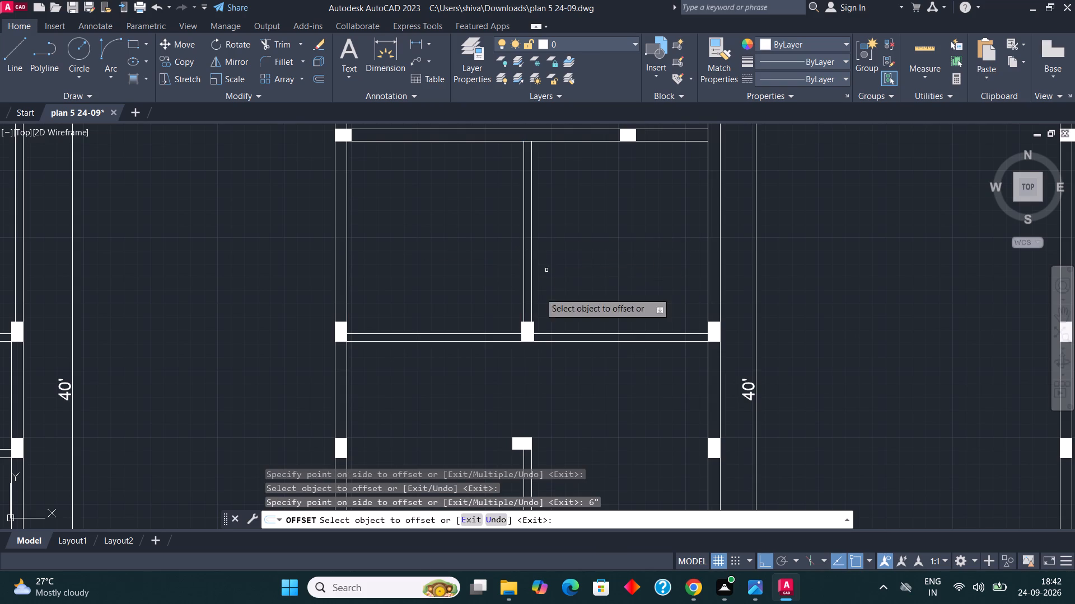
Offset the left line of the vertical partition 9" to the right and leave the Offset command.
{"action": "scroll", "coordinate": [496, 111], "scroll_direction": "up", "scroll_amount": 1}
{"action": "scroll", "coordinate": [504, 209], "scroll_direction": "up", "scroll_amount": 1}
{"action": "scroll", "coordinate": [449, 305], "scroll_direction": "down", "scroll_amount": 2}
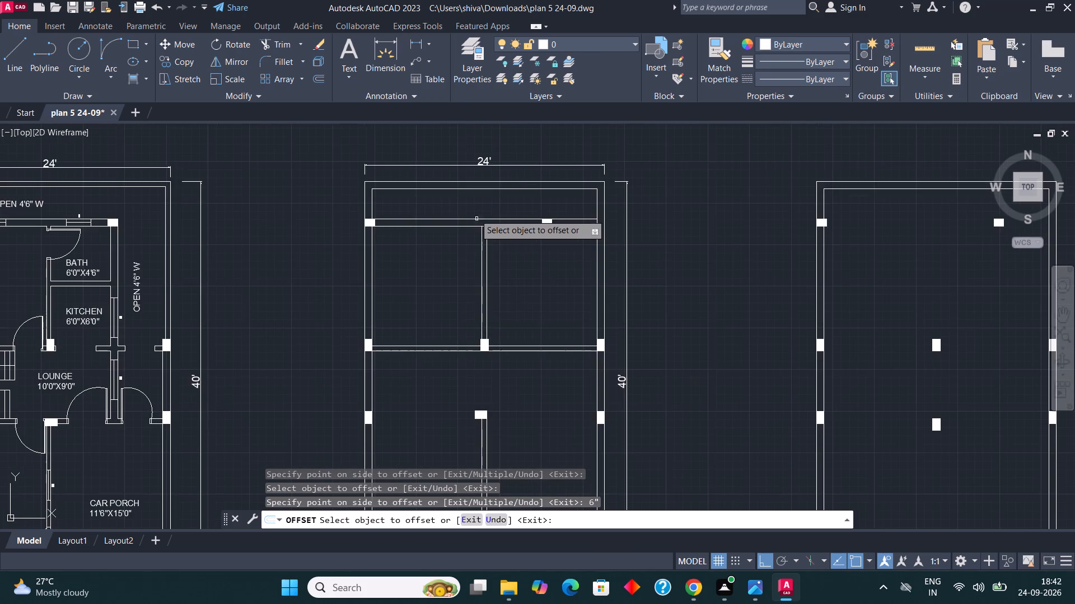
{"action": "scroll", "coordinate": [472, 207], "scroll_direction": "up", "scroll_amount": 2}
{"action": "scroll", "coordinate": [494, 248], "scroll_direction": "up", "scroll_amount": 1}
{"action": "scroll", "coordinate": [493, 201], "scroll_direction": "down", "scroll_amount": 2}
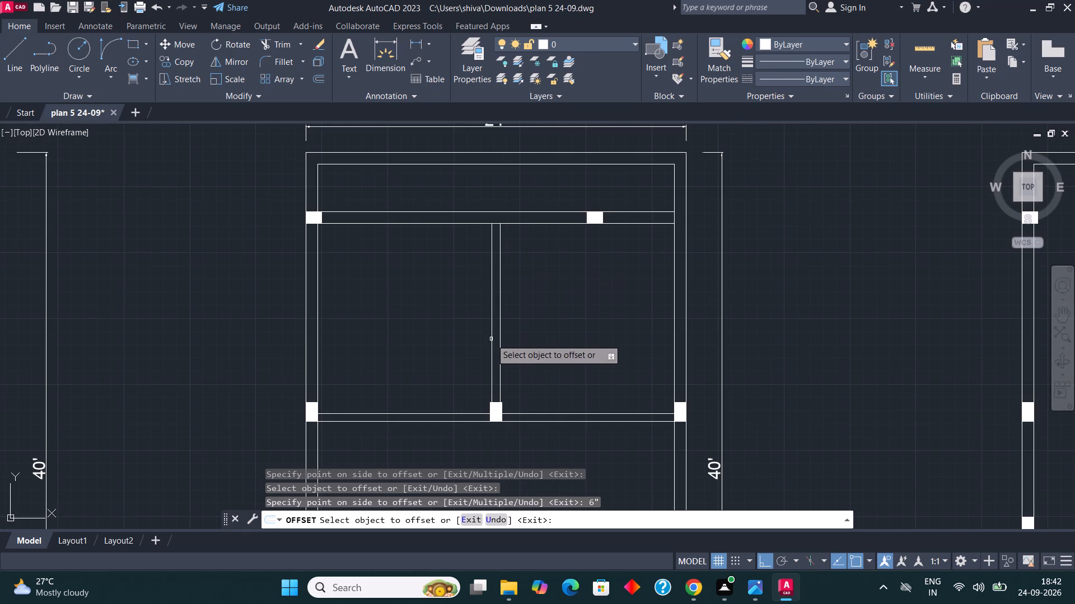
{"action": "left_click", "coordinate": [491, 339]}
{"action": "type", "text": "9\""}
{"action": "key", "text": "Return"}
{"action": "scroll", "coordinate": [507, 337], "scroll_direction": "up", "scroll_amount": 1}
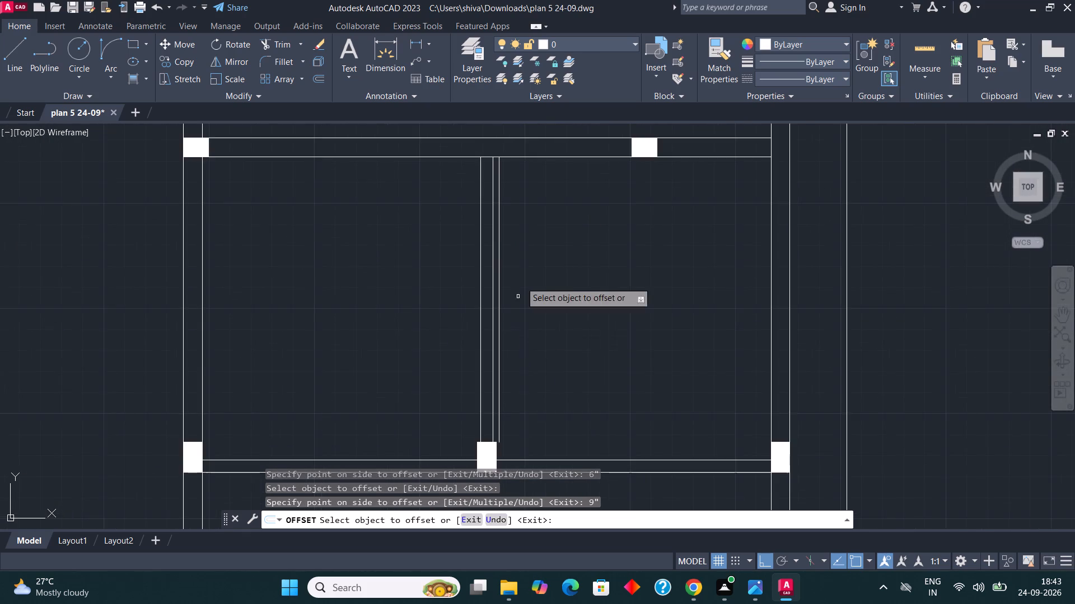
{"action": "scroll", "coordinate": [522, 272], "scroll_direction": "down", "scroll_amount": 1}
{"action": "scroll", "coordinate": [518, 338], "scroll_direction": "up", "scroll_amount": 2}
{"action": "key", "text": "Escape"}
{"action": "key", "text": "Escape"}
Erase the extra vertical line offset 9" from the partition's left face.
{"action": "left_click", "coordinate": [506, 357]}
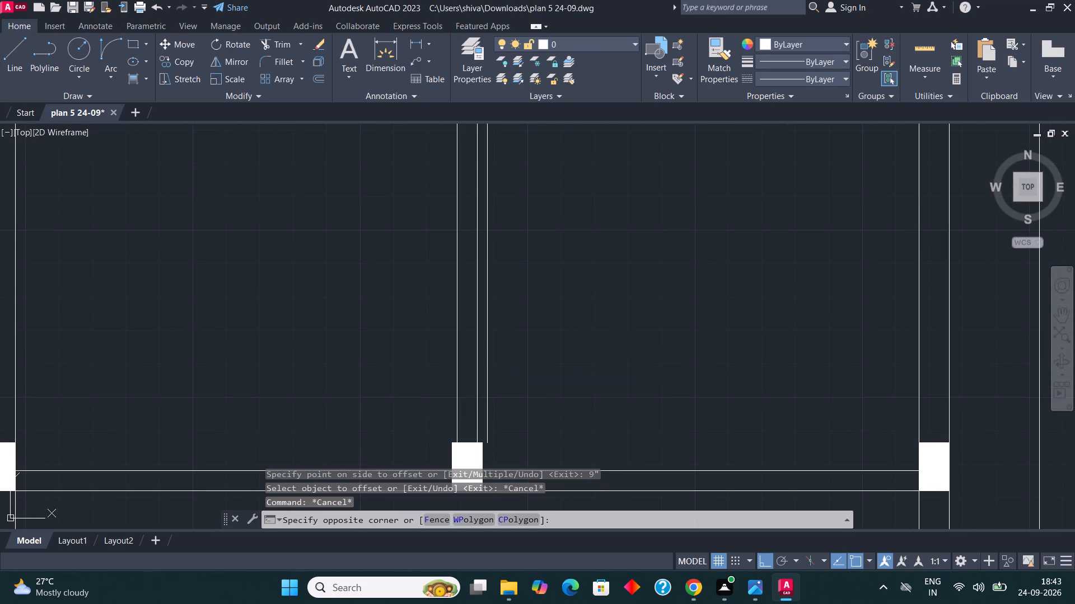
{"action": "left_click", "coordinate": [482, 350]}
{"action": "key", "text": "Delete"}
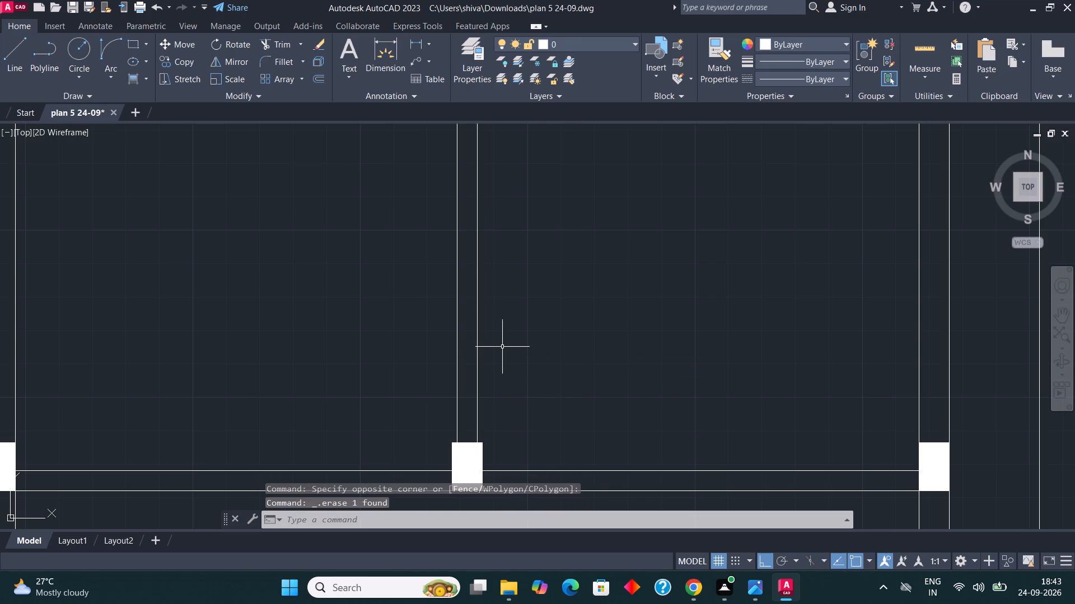
Trim the upper horizontal wall's lower line between the two faces of the vertical partition to open the junction.
{"action": "scroll", "coordinate": [489, 417], "scroll_direction": "down", "scroll_amount": 2}
{"action": "scroll", "coordinate": [523, 373], "scroll_direction": "down", "scroll_amount": 1}
{"action": "scroll", "coordinate": [527, 306], "scroll_direction": "up", "scroll_amount": 1}
{"action": "scroll", "coordinate": [446, 289], "scroll_direction": "up", "scroll_amount": 3}
{"action": "scroll", "coordinate": [457, 270], "scroll_direction": "down", "scroll_amount": 2}
{"action": "key", "text": "Escape"}
{"action": "key", "text": "Escape"}
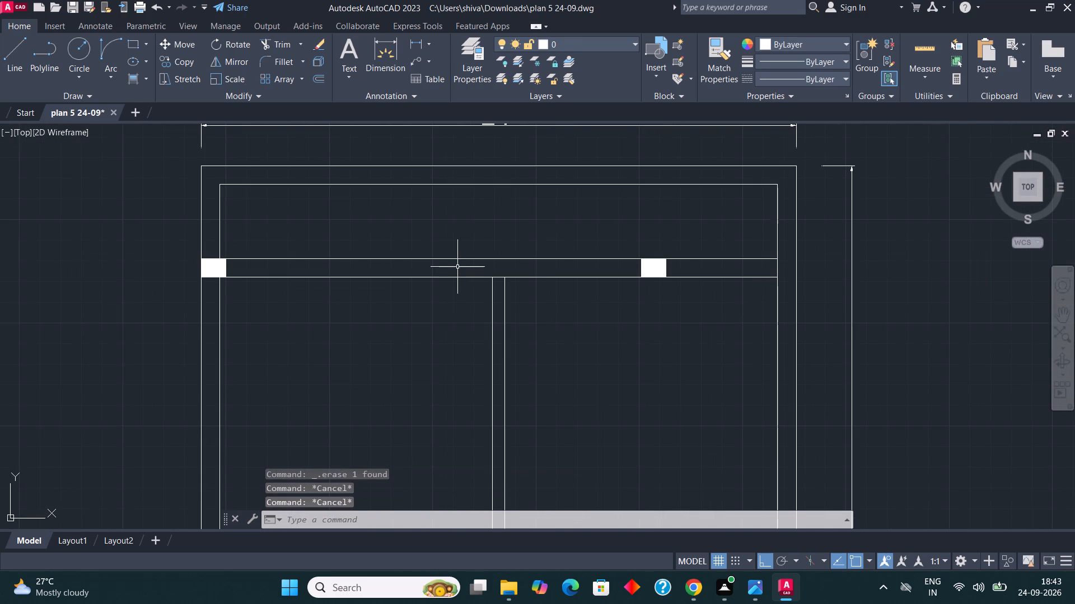
{"action": "type", "text": "TR"}
{"action": "key", "text": "Return"}
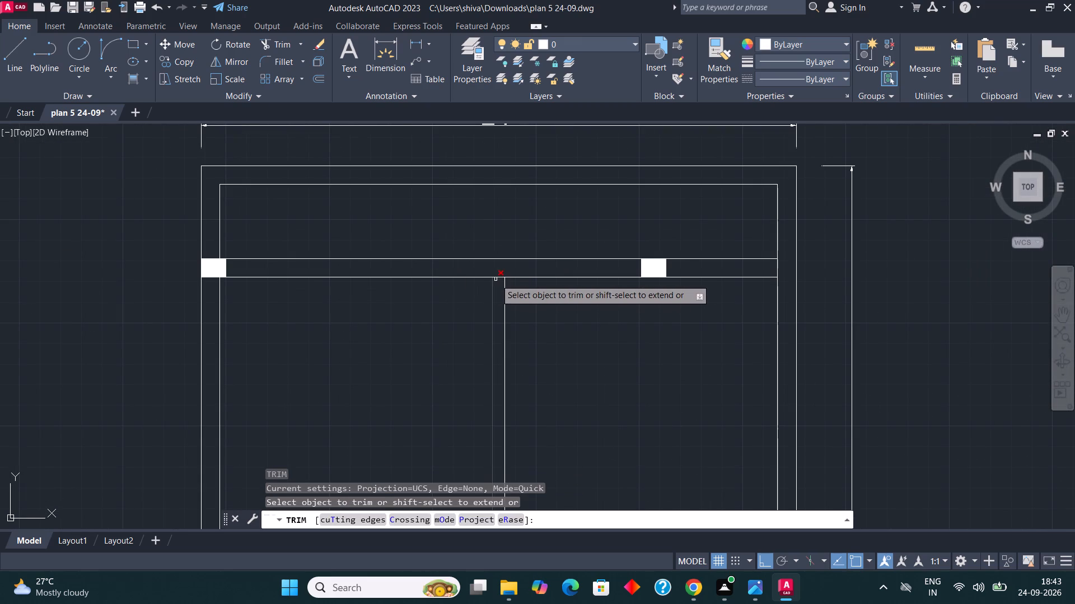
{"action": "left_click", "coordinate": [496, 279]}
{"action": "scroll", "coordinate": [506, 249], "scroll_direction": "down", "scroll_amount": 2}
{"action": "key", "text": "Escape"}
{"action": "key", "text": "Escape"}
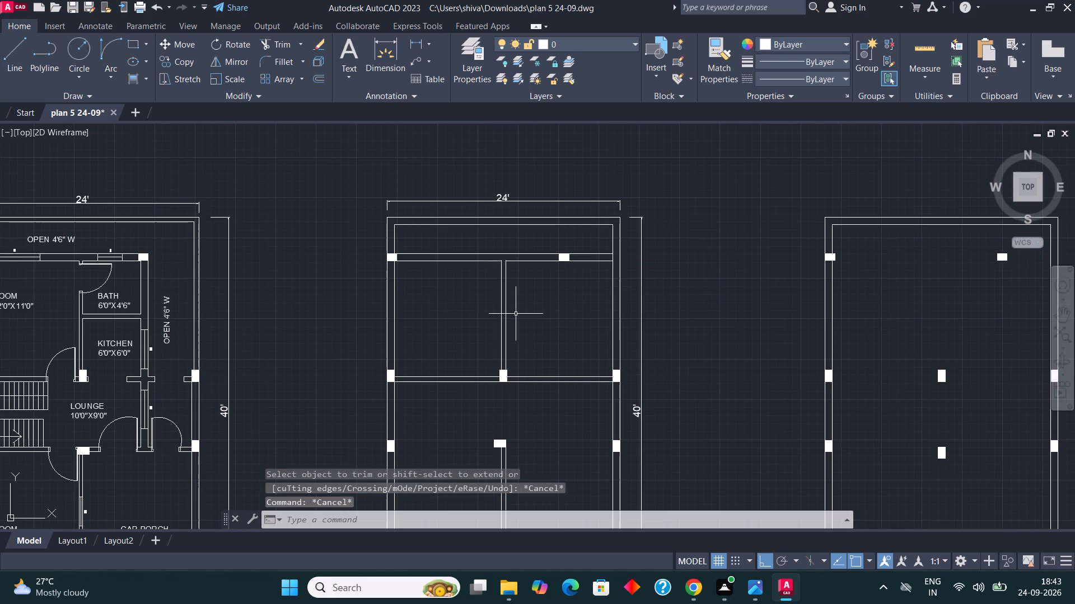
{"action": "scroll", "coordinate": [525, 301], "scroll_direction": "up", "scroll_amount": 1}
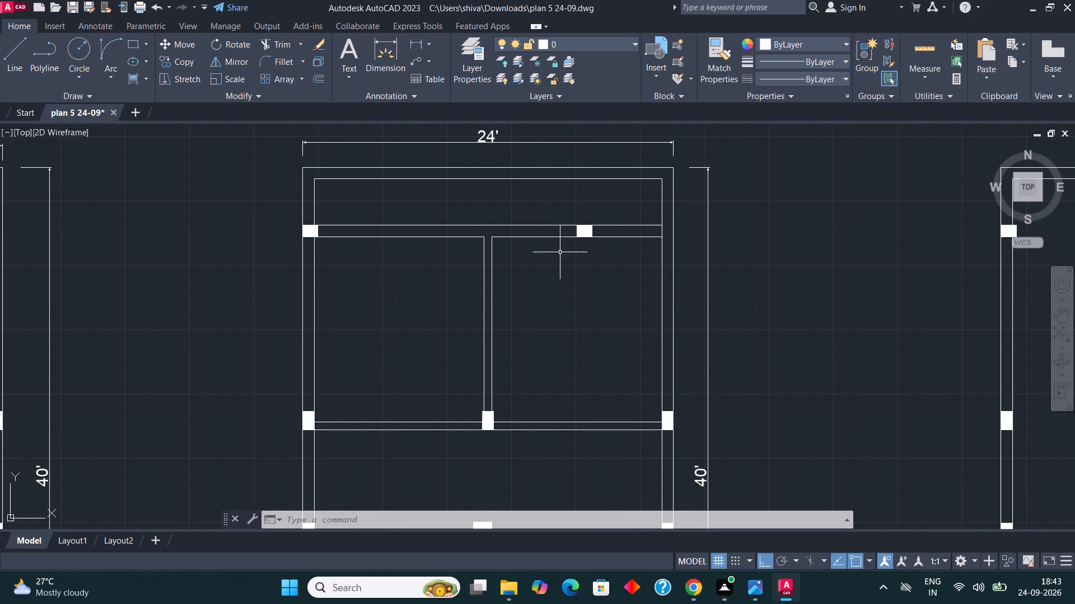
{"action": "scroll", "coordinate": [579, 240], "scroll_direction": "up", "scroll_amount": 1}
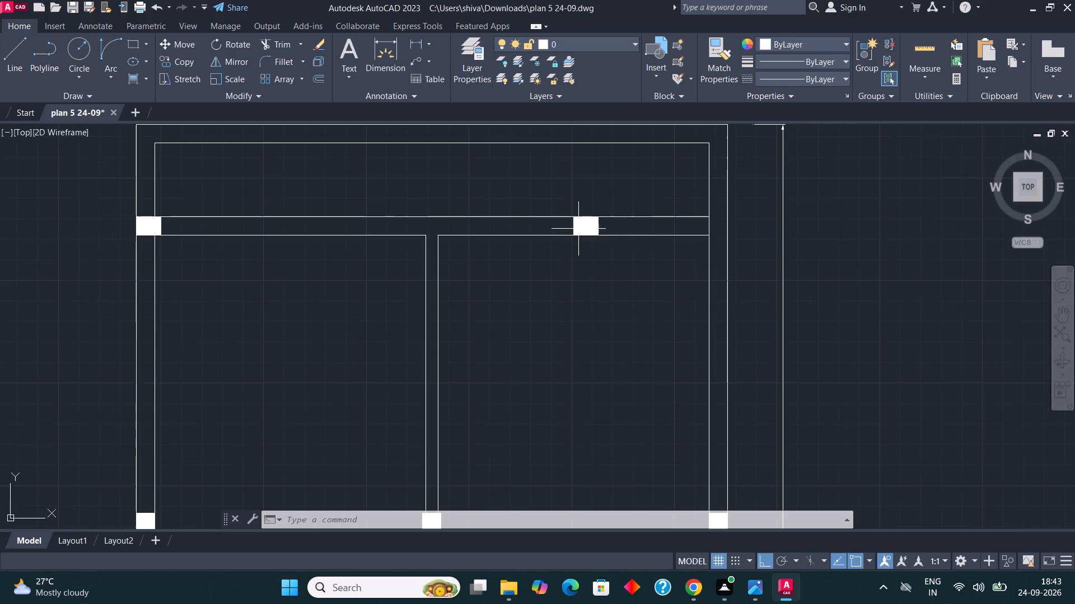
Draw a vertical line about 14'-4" long from the upper wall's right-hand column down past the middle horizontal wall.
{"action": "key", "text": "Escape"}
{"action": "key", "text": "Escape"}
{"action": "key", "text": "Escape"}
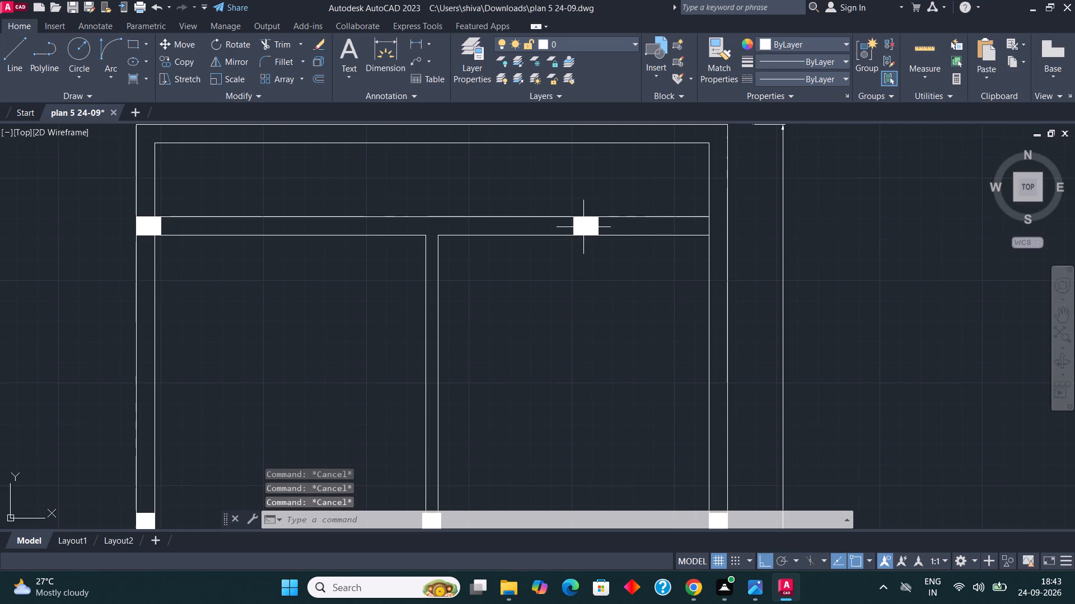
{"action": "key", "text": "l"}
{"action": "key", "text": "Return"}
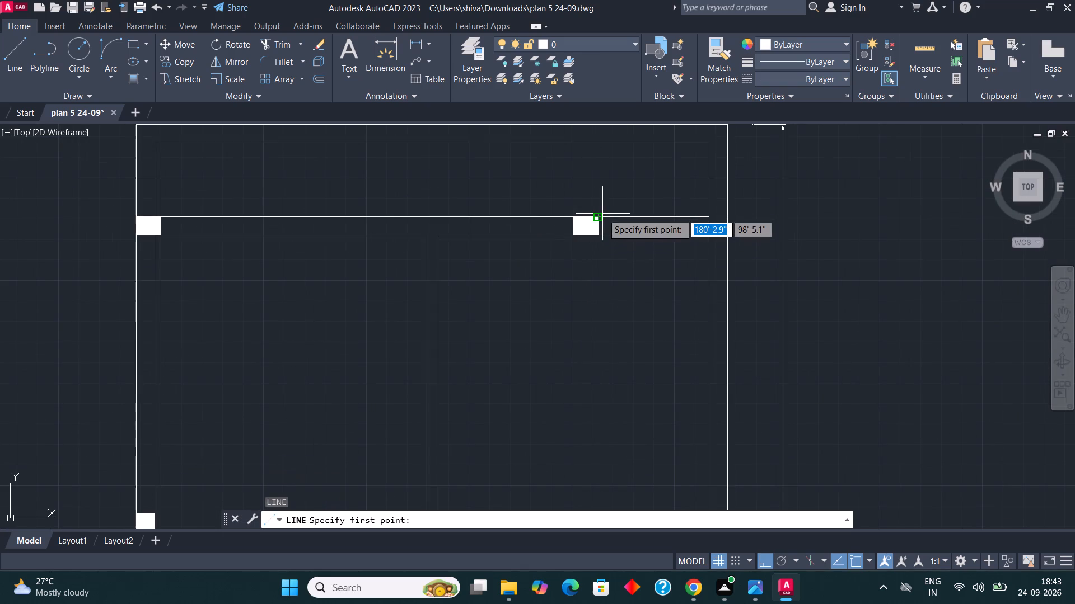
{"action": "left_click", "coordinate": [602, 214]}
{"action": "scroll", "coordinate": [601, 207], "scroll_direction": "down", "scroll_amount": 3}
{"action": "scroll", "coordinate": [601, 296], "scroll_direction": "up", "scroll_amount": 3}
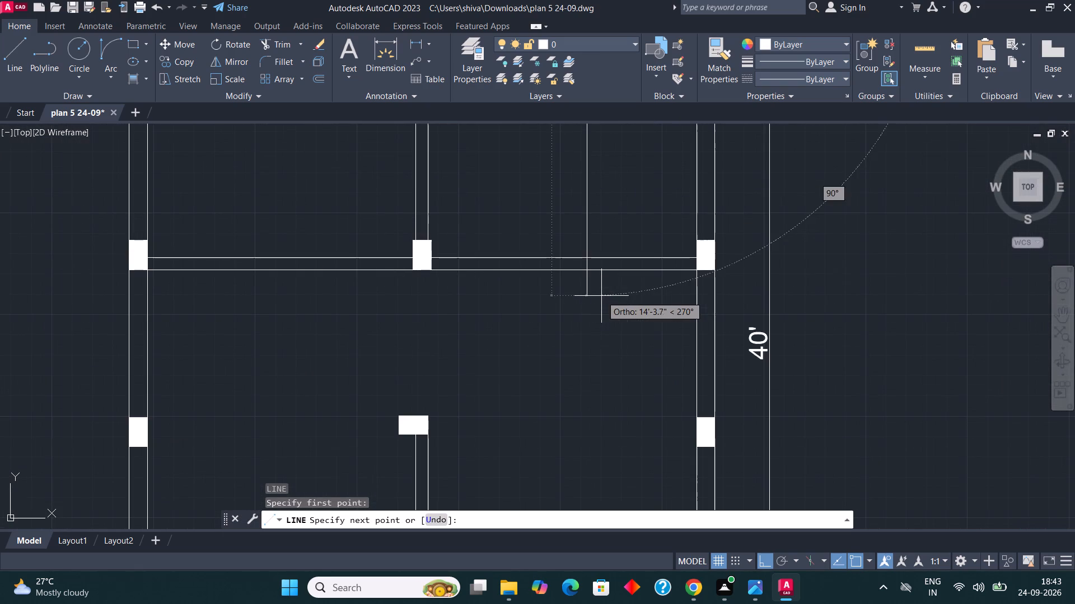
{"action": "left_click", "coordinate": [601, 296]}
{"action": "key", "text": "Escape"}
Trim the new vertical line's lower end back to the middle horizontal wall's upper line.
{"action": "key", "text": "t"}
{"action": "key", "text": "r"}
{"action": "key", "text": "Return"}
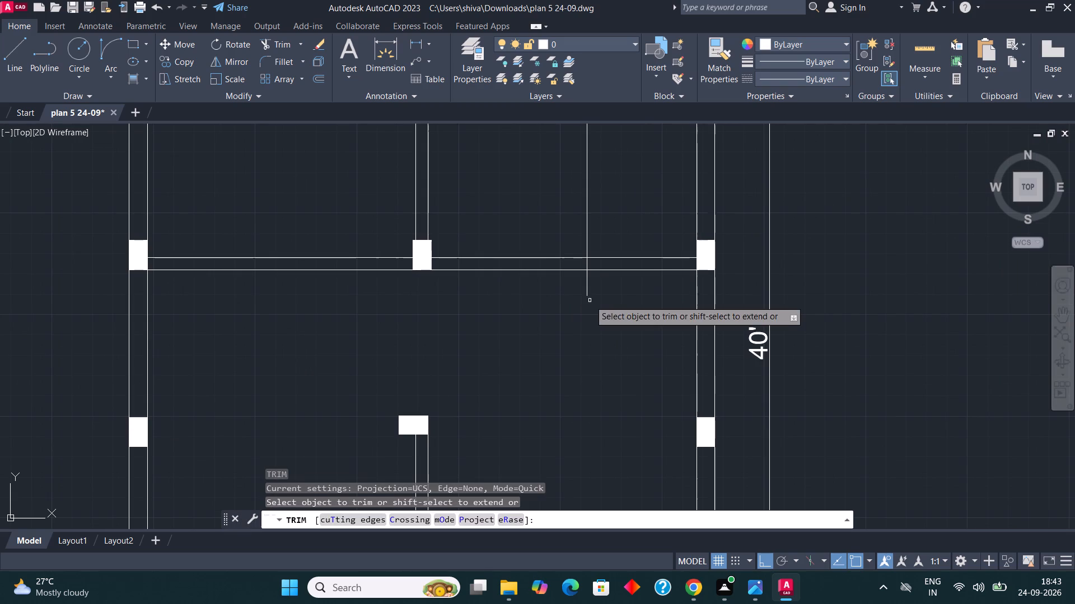
{"action": "left_click", "coordinate": [588, 289]}
{"action": "scroll", "coordinate": [586, 263], "scroll_direction": "up", "scroll_amount": 2}
{"action": "left_click", "coordinate": [586, 263]}
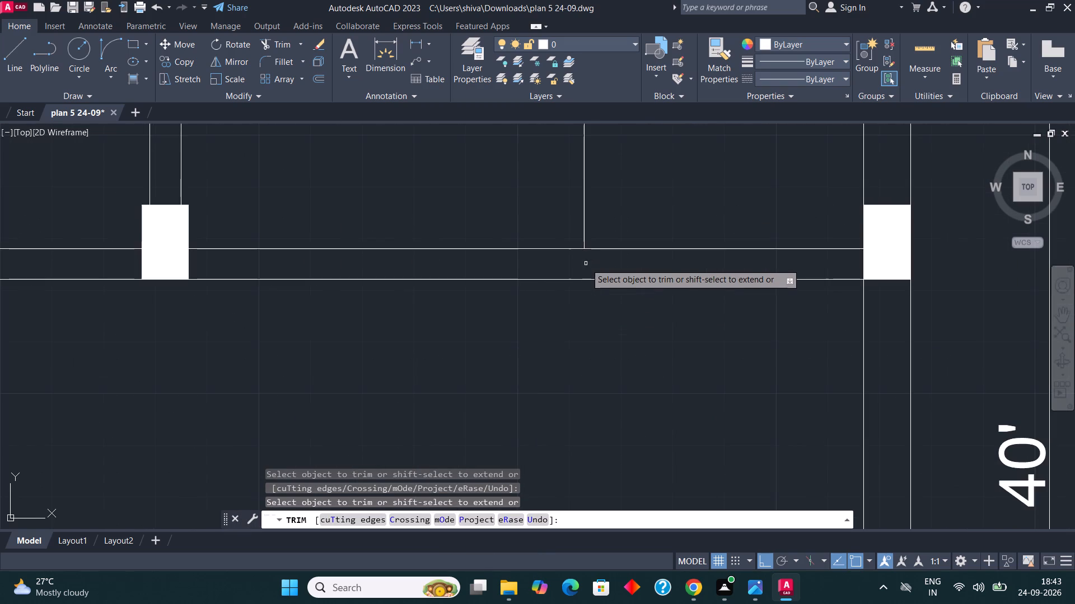
{"action": "scroll", "coordinate": [576, 333], "scroll_direction": "down", "scroll_amount": 3}
{"action": "key", "text": "Escape"}
{"action": "key", "text": "Escape"}
Offset the new vertical line 9" to the left to form the wall's other face.
{"action": "left_click", "coordinate": [586, 224]}
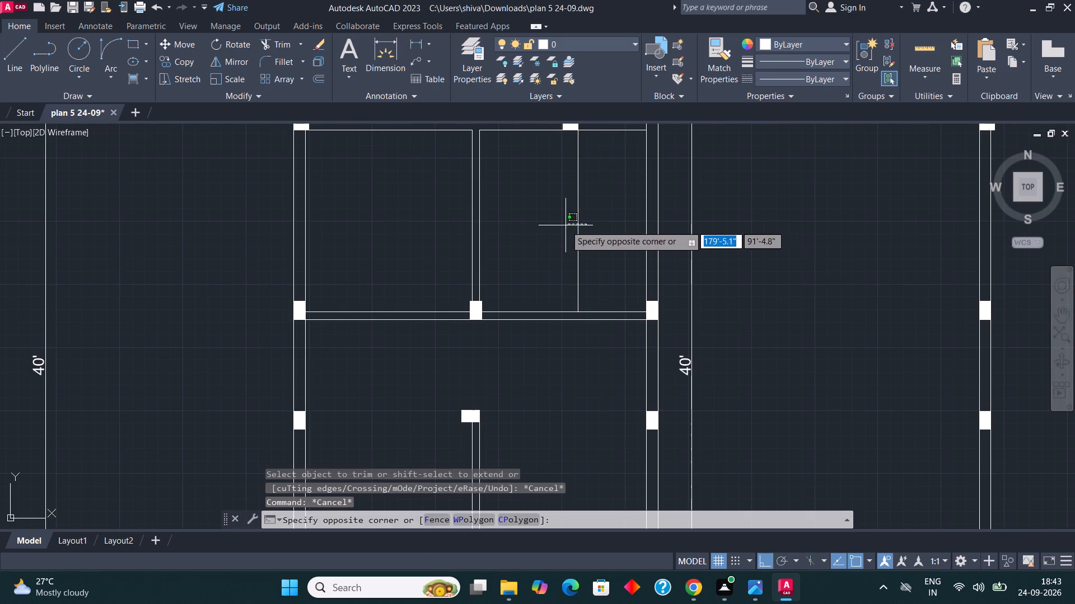
{"action": "left_click", "coordinate": [565, 225]}
{"action": "scroll", "coordinate": [577, 233], "scroll_direction": "down", "scroll_amount": 1}
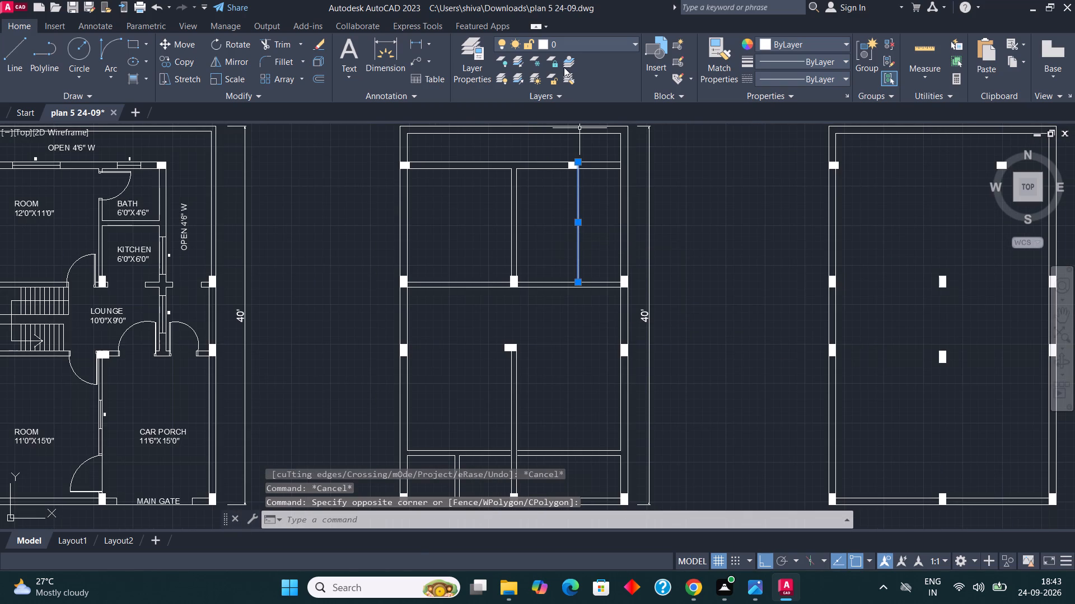
{"action": "left_click", "coordinate": [314, 77]}
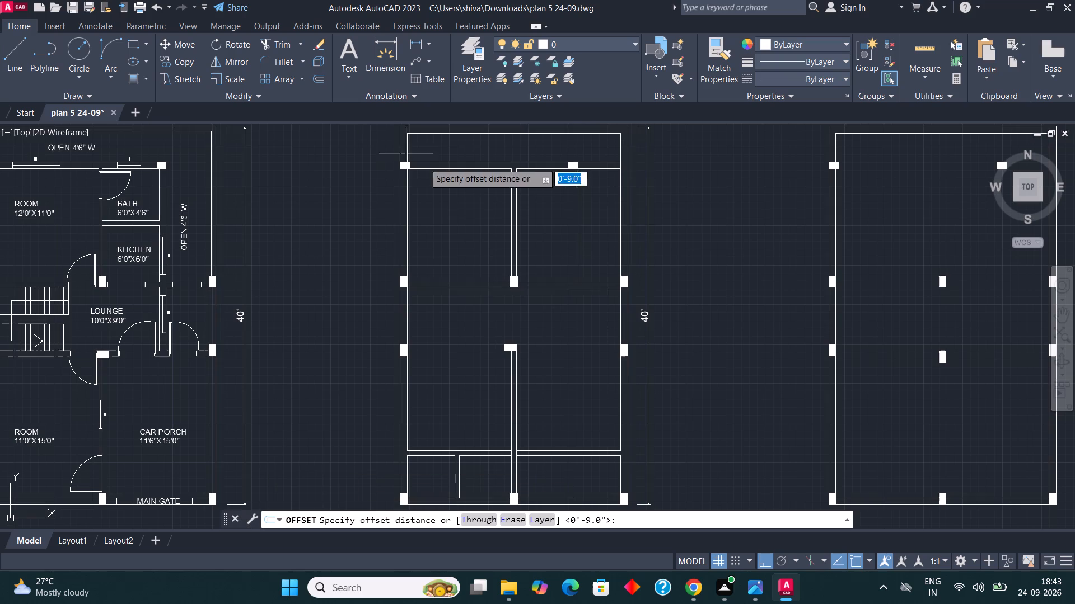
{"action": "type", "text": "9\""}
{"action": "key", "text": "Return"}
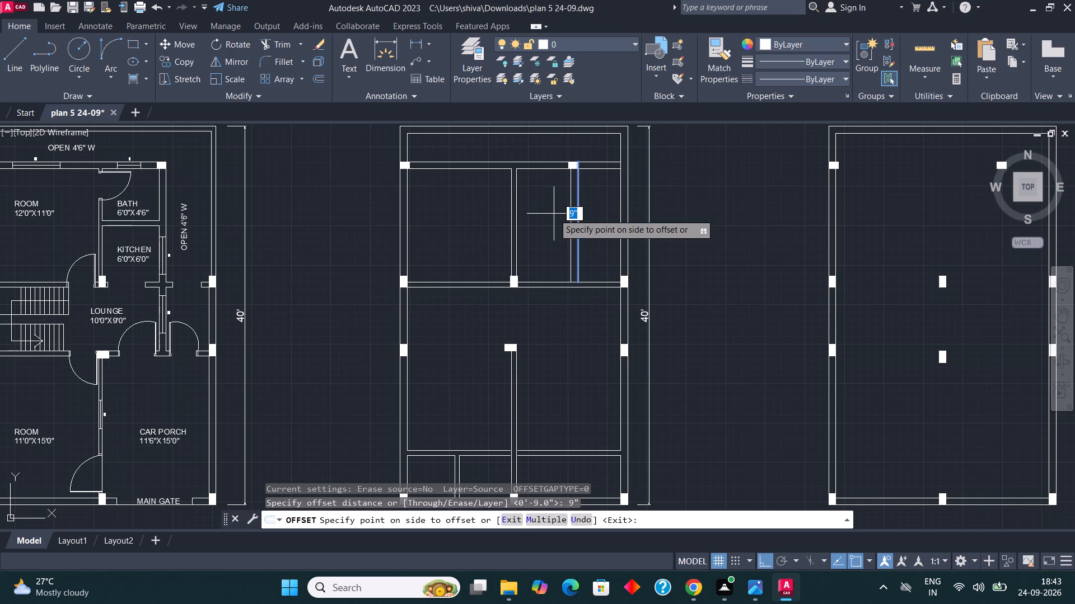
{"action": "left_click", "coordinate": [554, 214]}
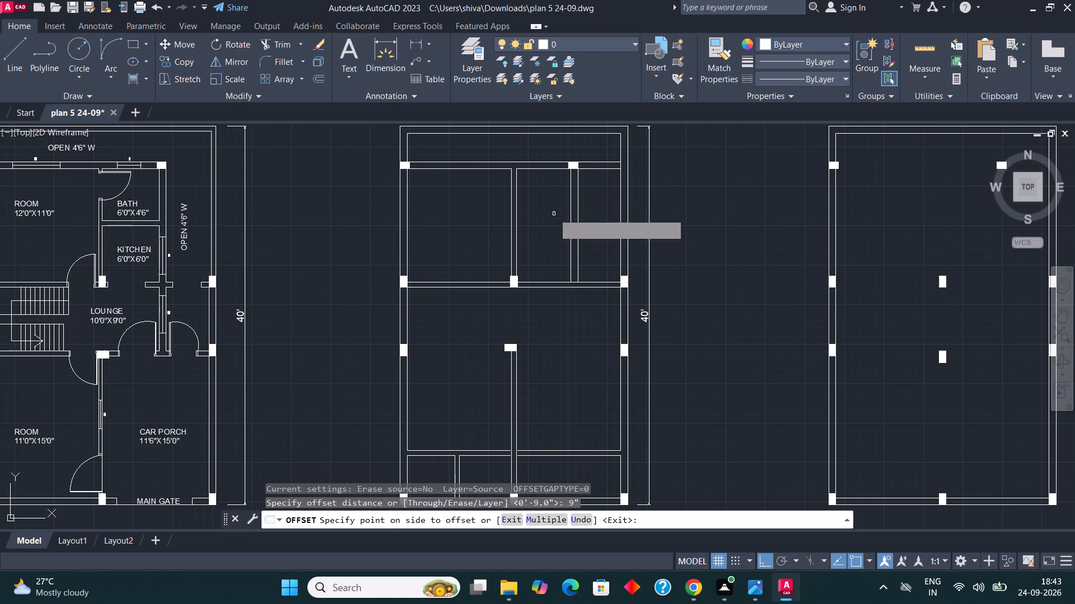
{"action": "scroll", "coordinate": [573, 278], "scroll_direction": "up", "scroll_amount": 4}
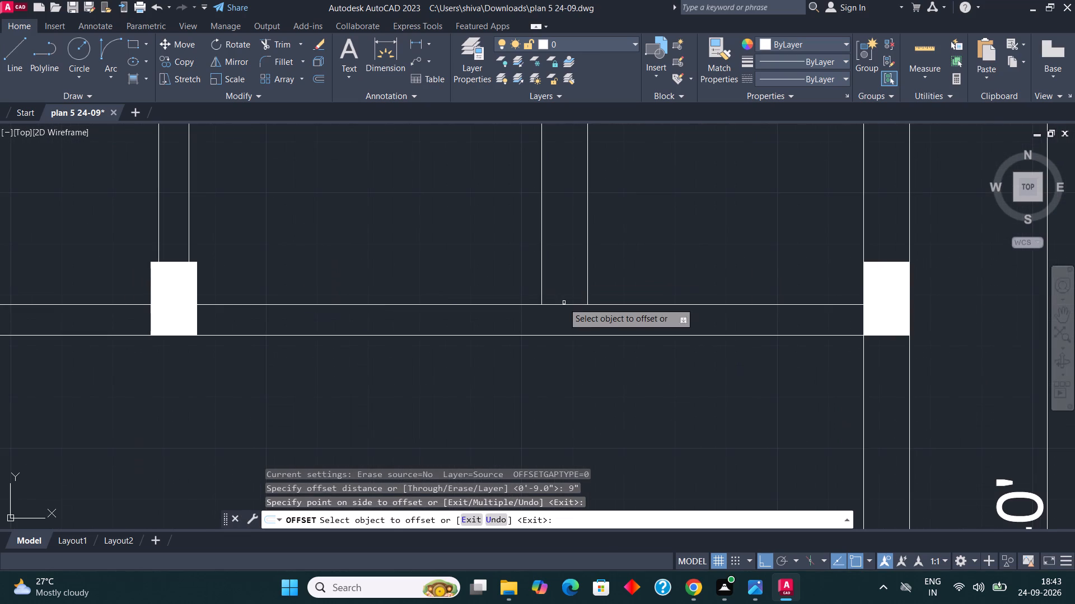
{"action": "key", "text": "Escape"}
{"action": "key", "text": "Escape"}
Open the junction by trimming the middle wall's upper line between the 9" wall's faces and extending its right face to the lower line.
{"action": "key", "text": "t"}
{"action": "key", "text": "r"}
{"action": "key", "text": "Return"}
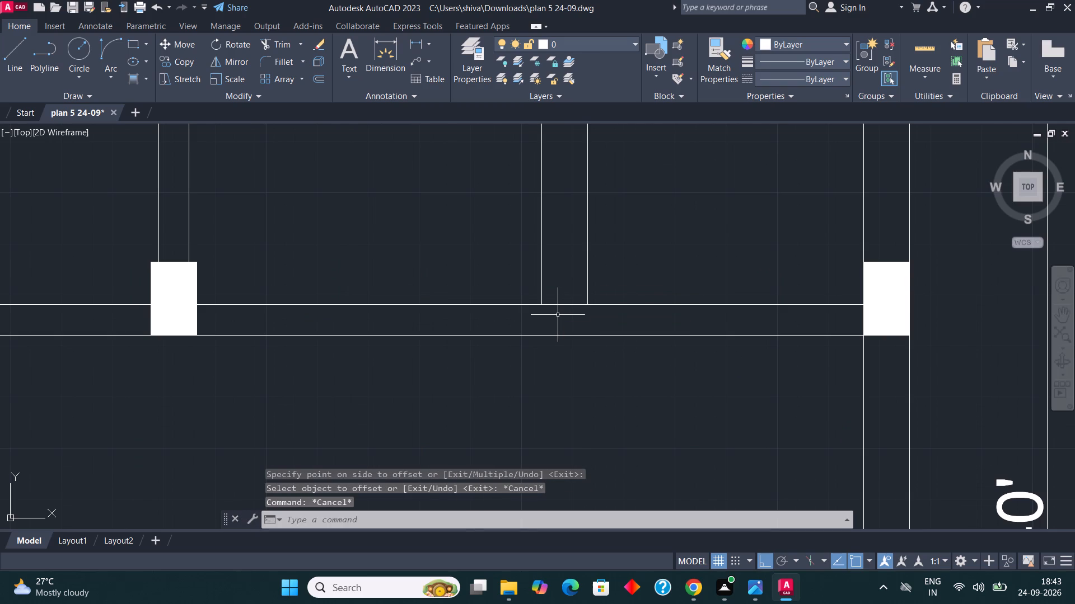
{"action": "left_click", "coordinate": [565, 301]}
{"action": "left_click", "coordinate": [562, 315]}
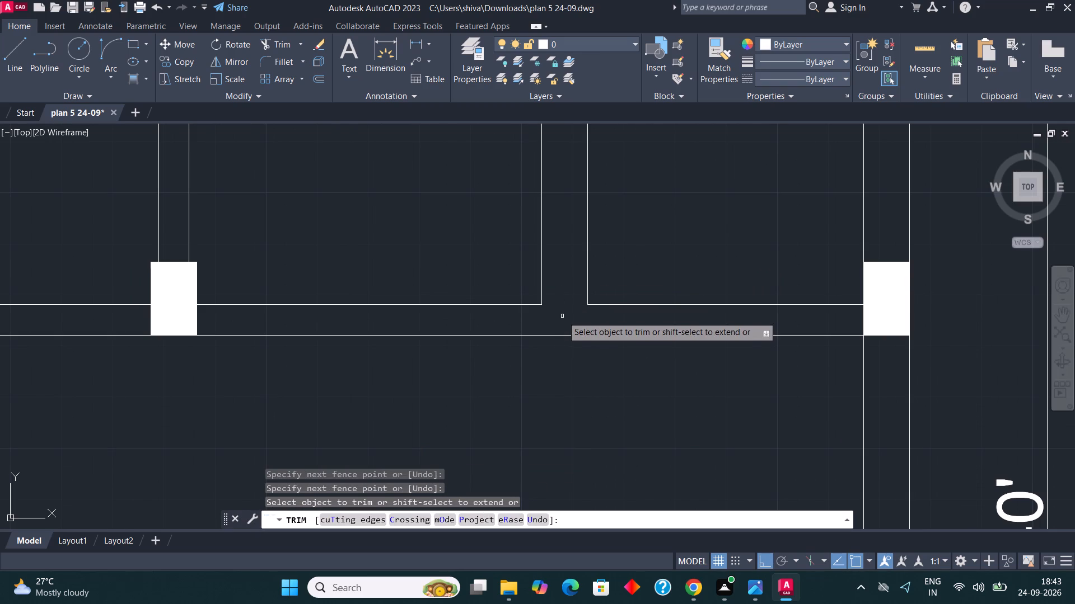
{"action": "left_click", "coordinate": [586, 289], "text": "shift"}
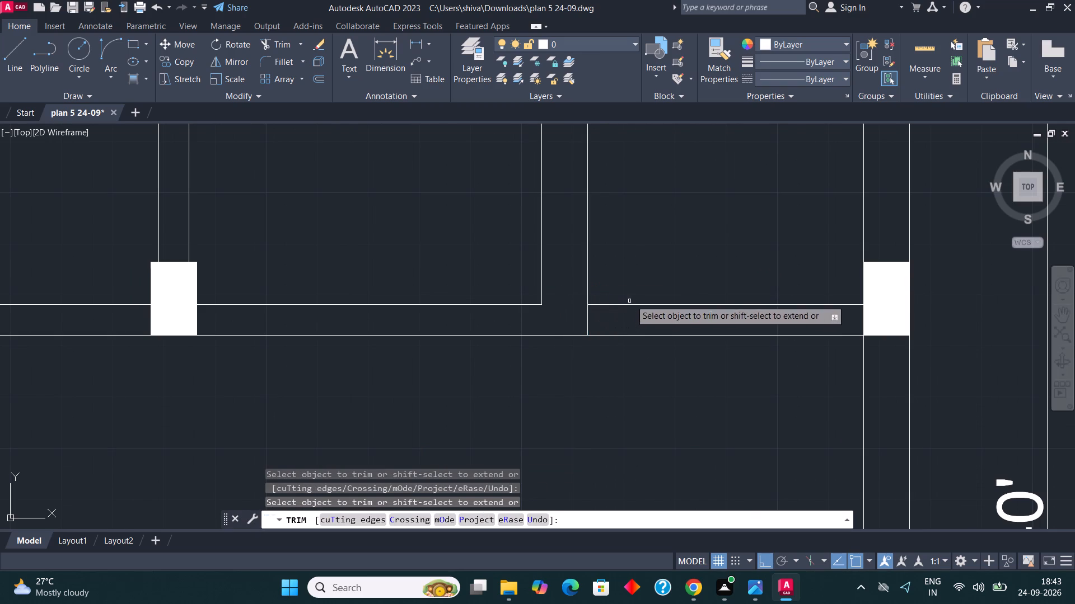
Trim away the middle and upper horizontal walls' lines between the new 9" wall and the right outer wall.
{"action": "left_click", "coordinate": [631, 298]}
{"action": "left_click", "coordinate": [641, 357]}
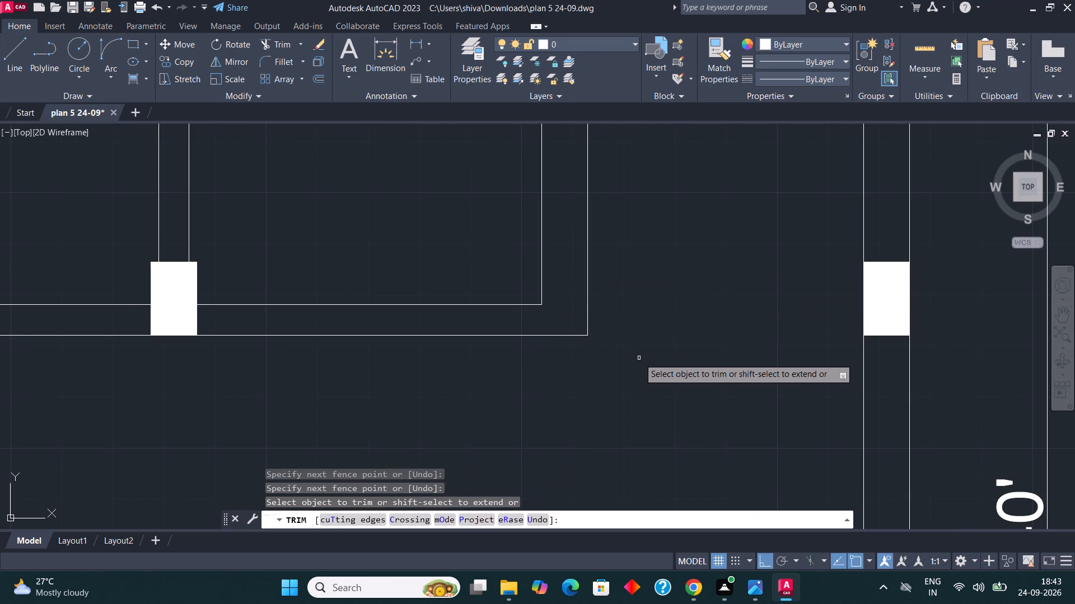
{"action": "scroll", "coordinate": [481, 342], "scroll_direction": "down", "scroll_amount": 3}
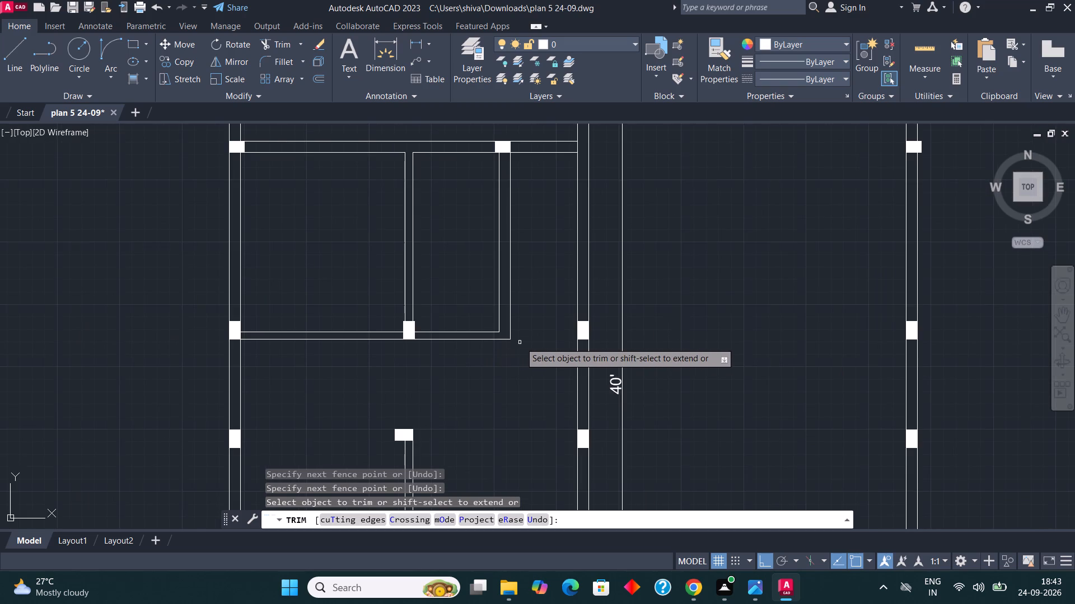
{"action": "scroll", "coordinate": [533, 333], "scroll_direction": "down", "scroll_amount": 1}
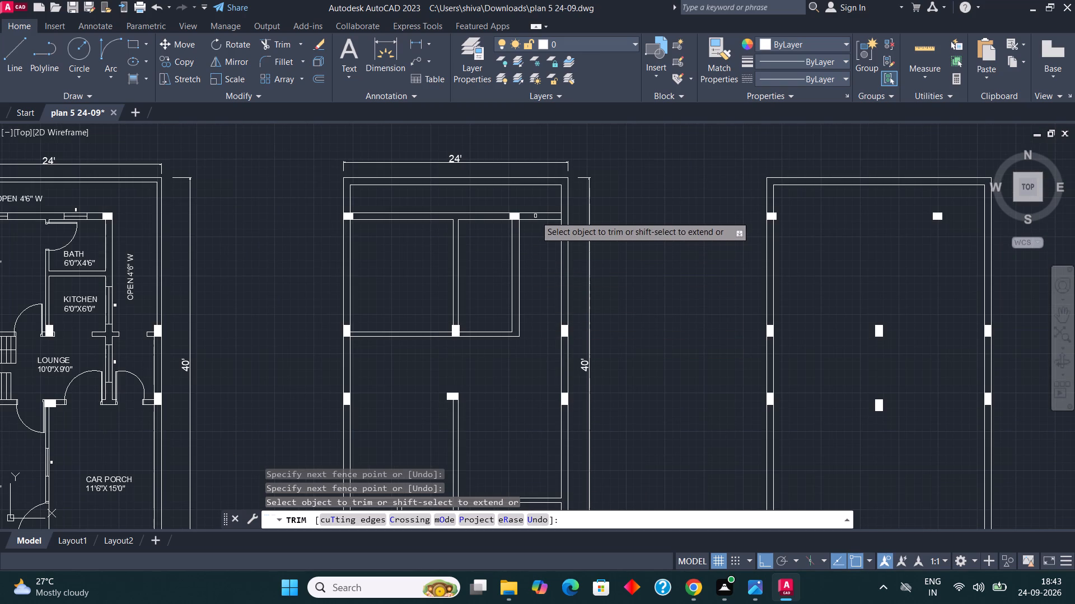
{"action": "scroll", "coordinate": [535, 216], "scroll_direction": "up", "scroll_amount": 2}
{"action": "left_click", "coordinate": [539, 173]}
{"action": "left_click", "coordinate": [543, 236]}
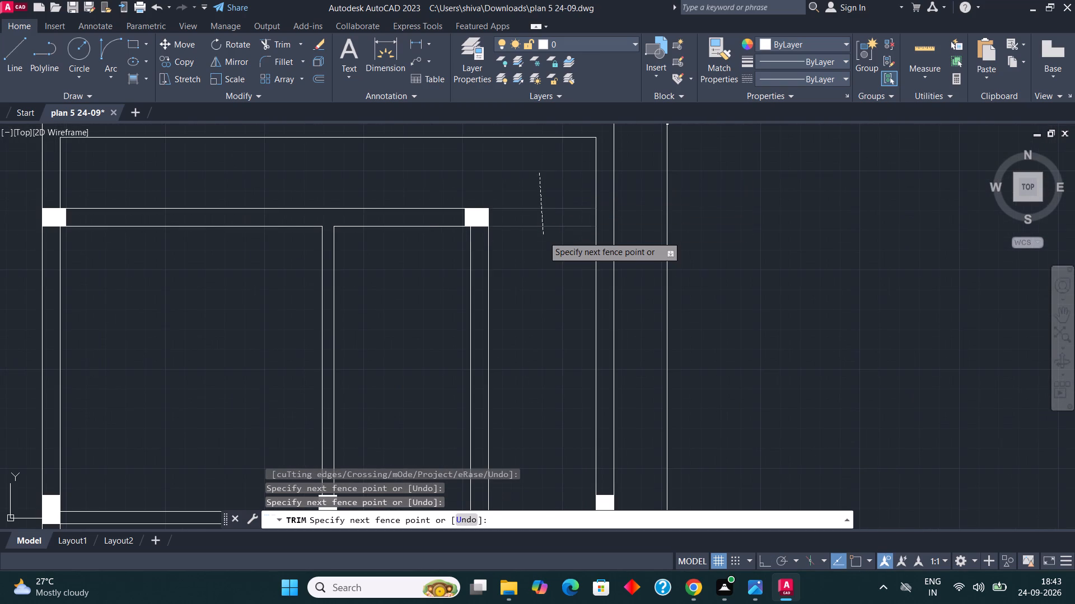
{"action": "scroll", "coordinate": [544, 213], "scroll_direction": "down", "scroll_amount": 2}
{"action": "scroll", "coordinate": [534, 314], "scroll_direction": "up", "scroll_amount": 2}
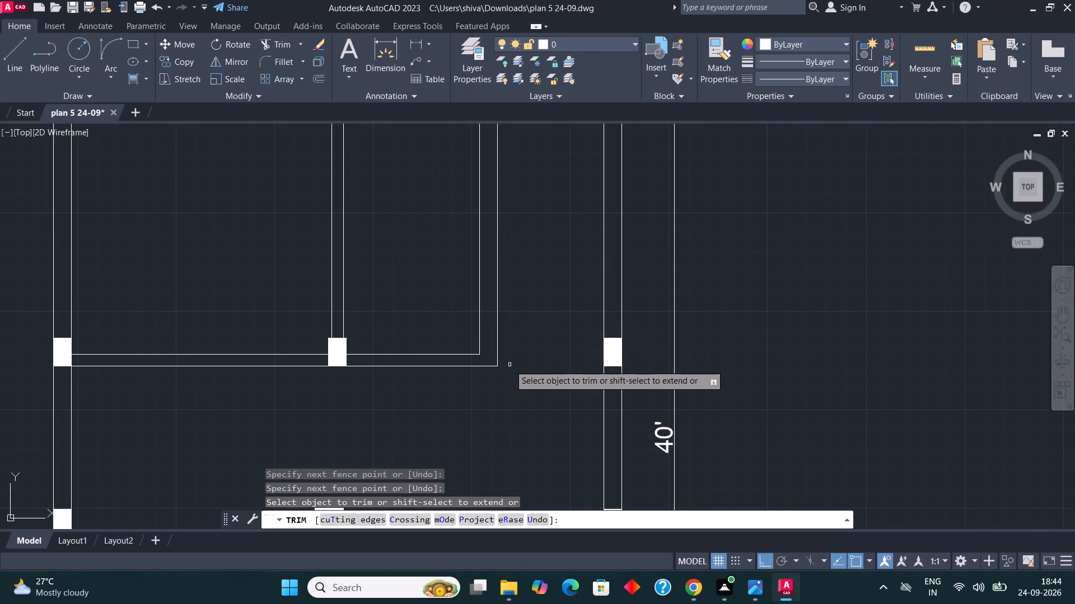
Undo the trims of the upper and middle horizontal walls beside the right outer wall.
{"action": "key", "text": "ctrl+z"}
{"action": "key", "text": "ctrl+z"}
Trim both lines of the upper horizontal wall between its right-hand column and the right outer wall.
{"action": "scroll", "coordinate": [512, 396], "scroll_direction": "down", "scroll_amount": 4}
{"action": "scroll", "coordinate": [536, 272], "scroll_direction": "up", "scroll_amount": 2}
{"action": "left_click", "coordinate": [554, 218]}
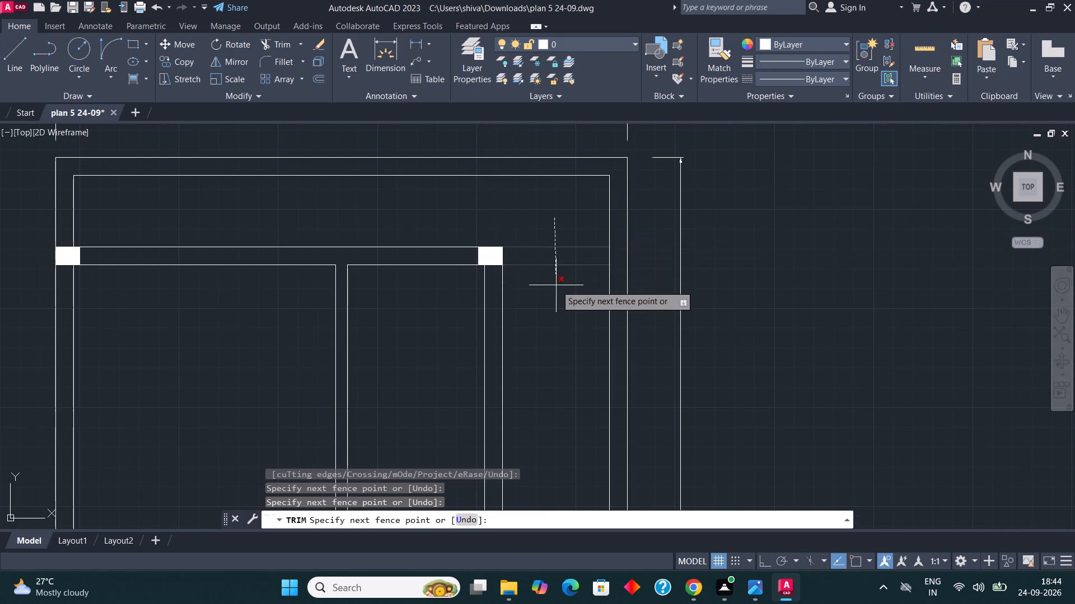
{"action": "left_click", "coordinate": [556, 285]}
{"action": "scroll", "coordinate": [532, 216], "scroll_direction": "down", "scroll_amount": 3}
{"action": "scroll", "coordinate": [525, 326], "scroll_direction": "up", "scroll_amount": 2}
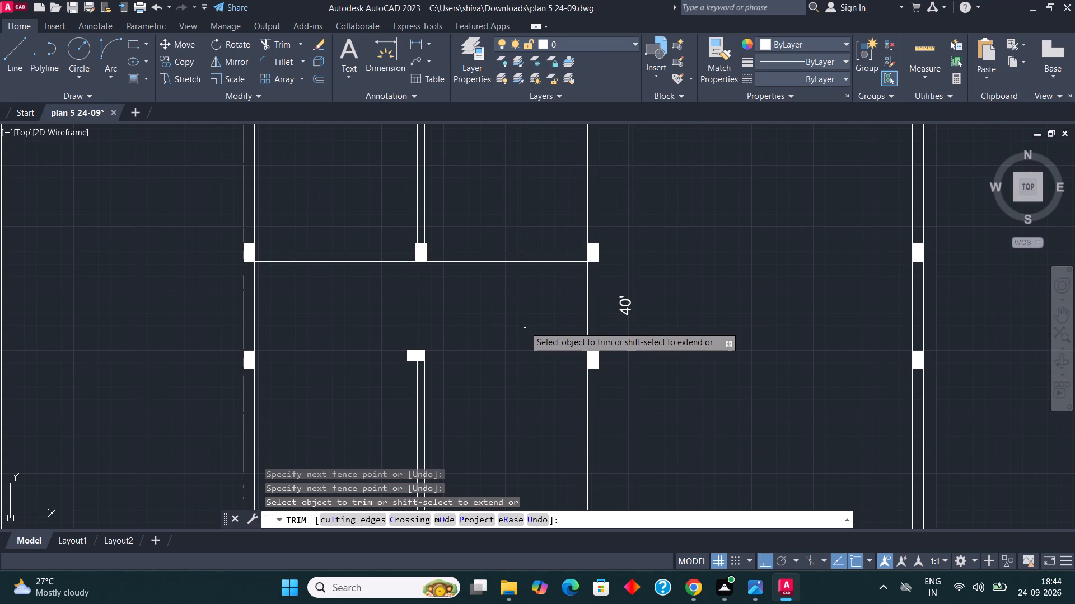
{"action": "scroll", "coordinate": [536, 218], "scroll_direction": "down", "scroll_amount": 2}
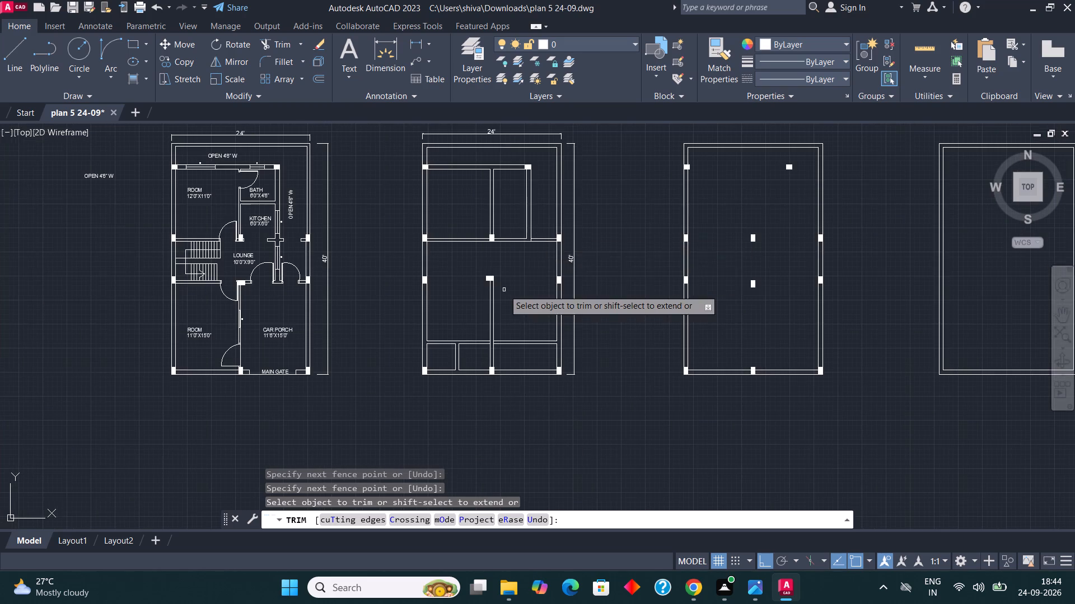
{"action": "scroll", "coordinate": [504, 290], "scroll_direction": "up", "scroll_amount": 2}
{"action": "scroll", "coordinate": [530, 272], "scroll_direction": "down", "scroll_amount": 2}
{"action": "key", "text": "Escape"}
{"action": "key", "text": "Escape"}
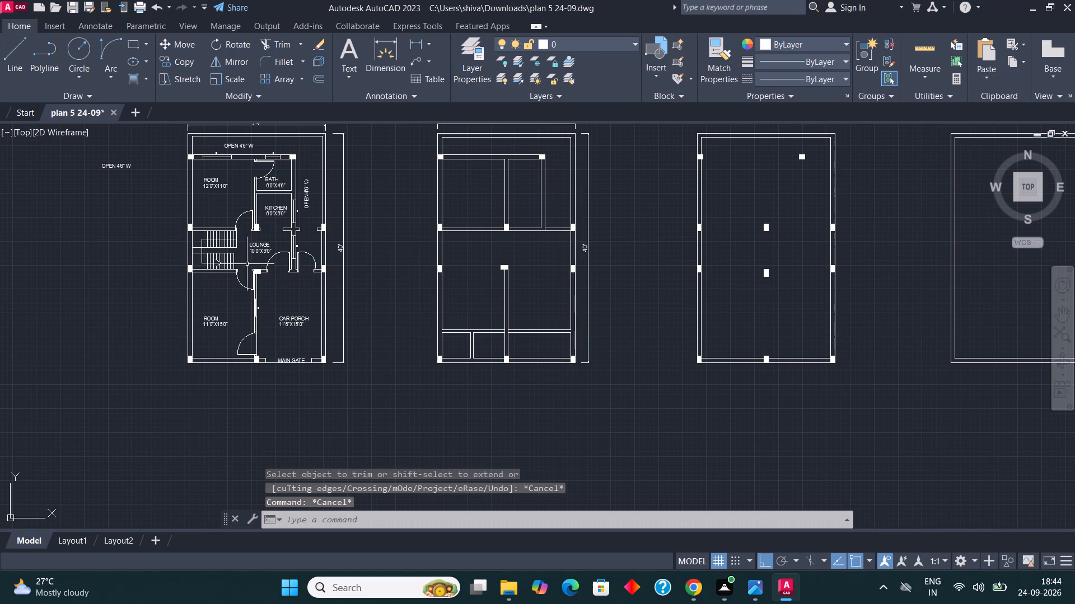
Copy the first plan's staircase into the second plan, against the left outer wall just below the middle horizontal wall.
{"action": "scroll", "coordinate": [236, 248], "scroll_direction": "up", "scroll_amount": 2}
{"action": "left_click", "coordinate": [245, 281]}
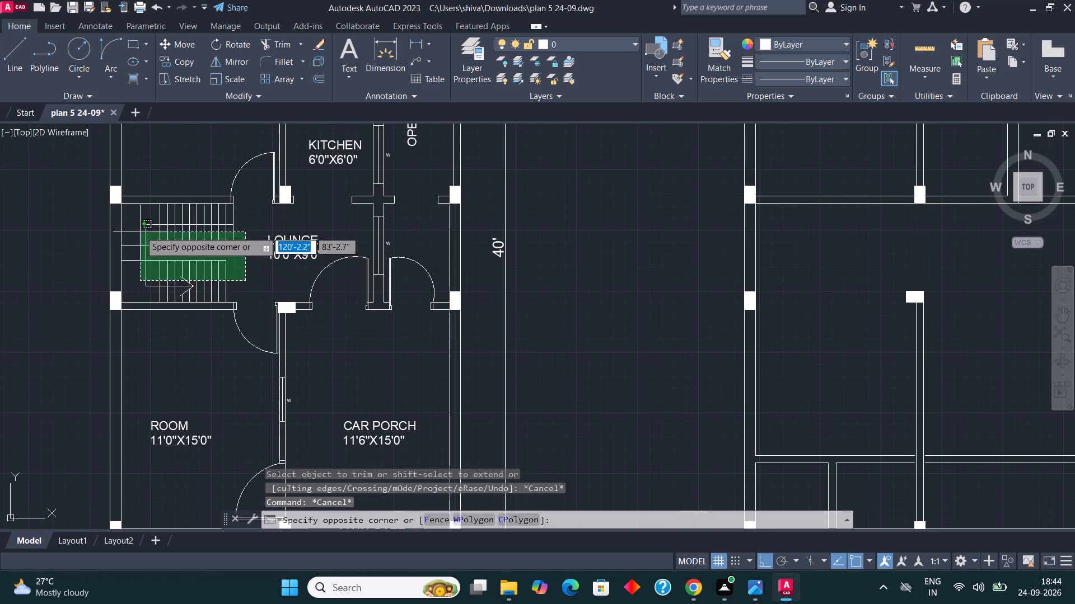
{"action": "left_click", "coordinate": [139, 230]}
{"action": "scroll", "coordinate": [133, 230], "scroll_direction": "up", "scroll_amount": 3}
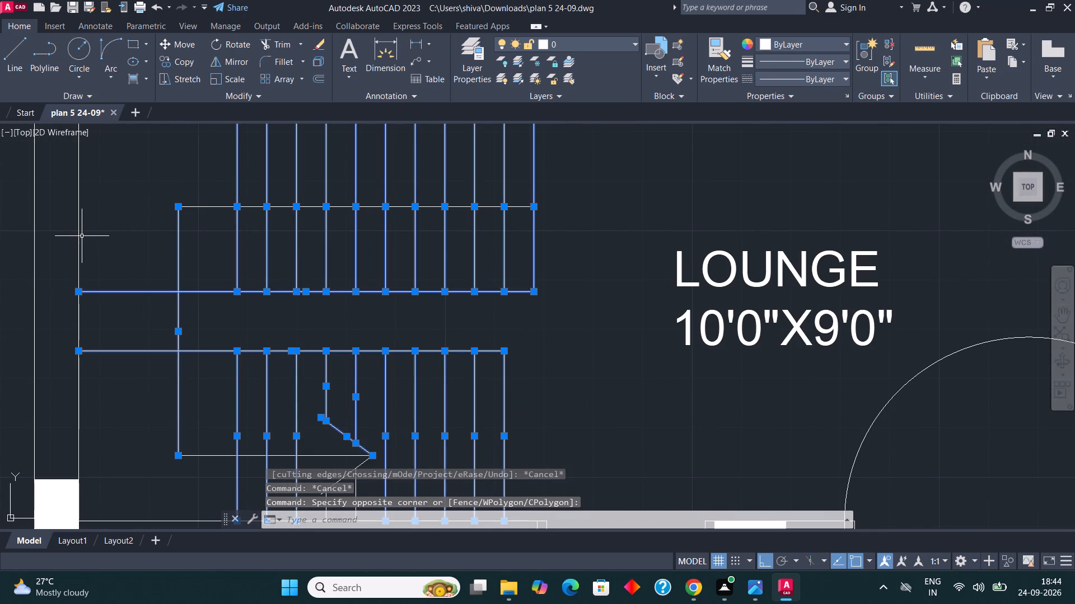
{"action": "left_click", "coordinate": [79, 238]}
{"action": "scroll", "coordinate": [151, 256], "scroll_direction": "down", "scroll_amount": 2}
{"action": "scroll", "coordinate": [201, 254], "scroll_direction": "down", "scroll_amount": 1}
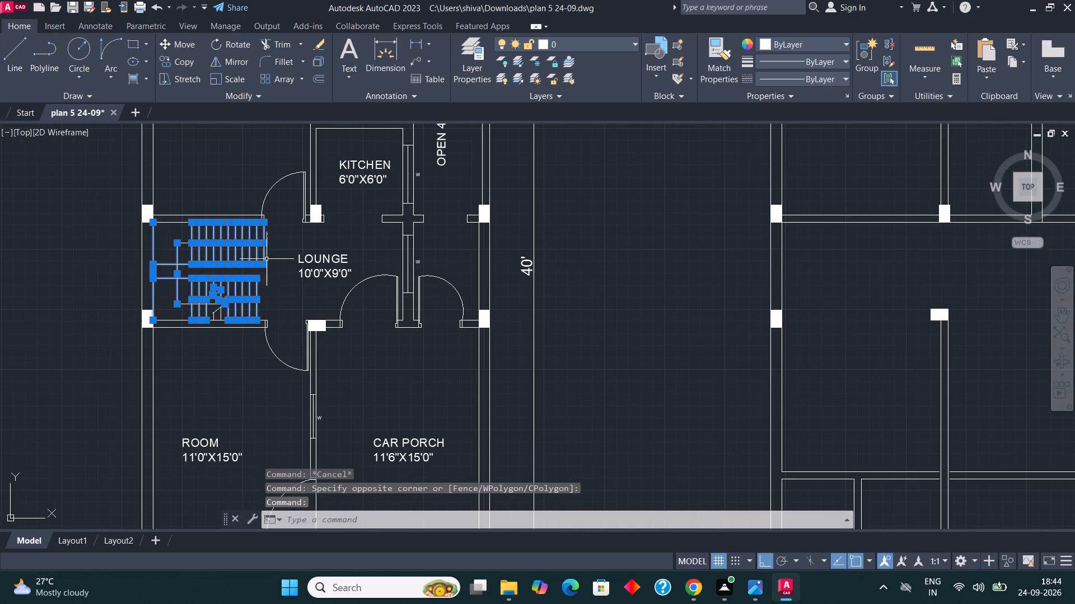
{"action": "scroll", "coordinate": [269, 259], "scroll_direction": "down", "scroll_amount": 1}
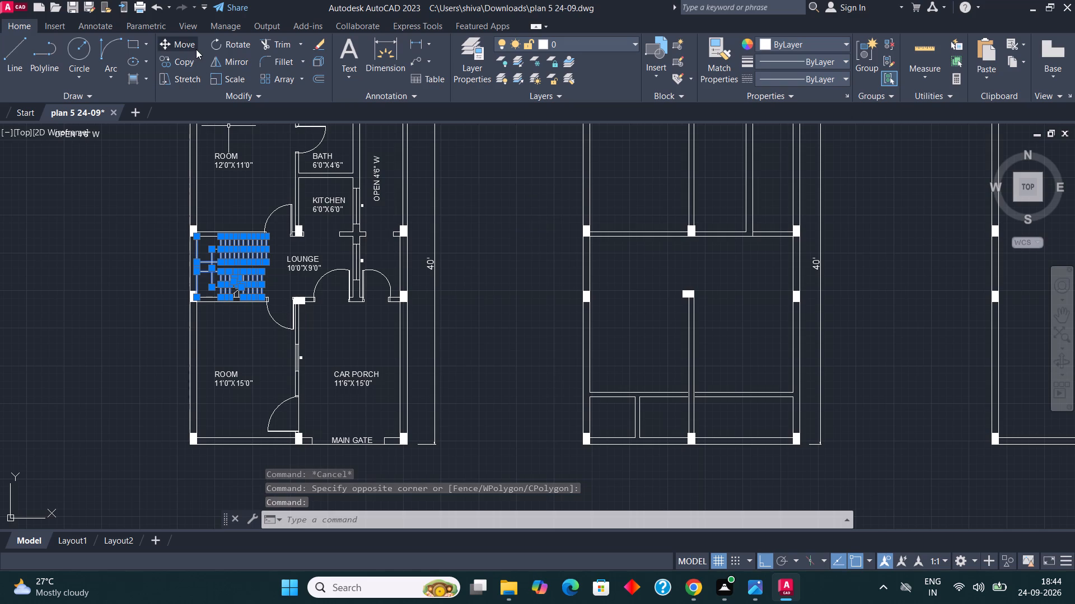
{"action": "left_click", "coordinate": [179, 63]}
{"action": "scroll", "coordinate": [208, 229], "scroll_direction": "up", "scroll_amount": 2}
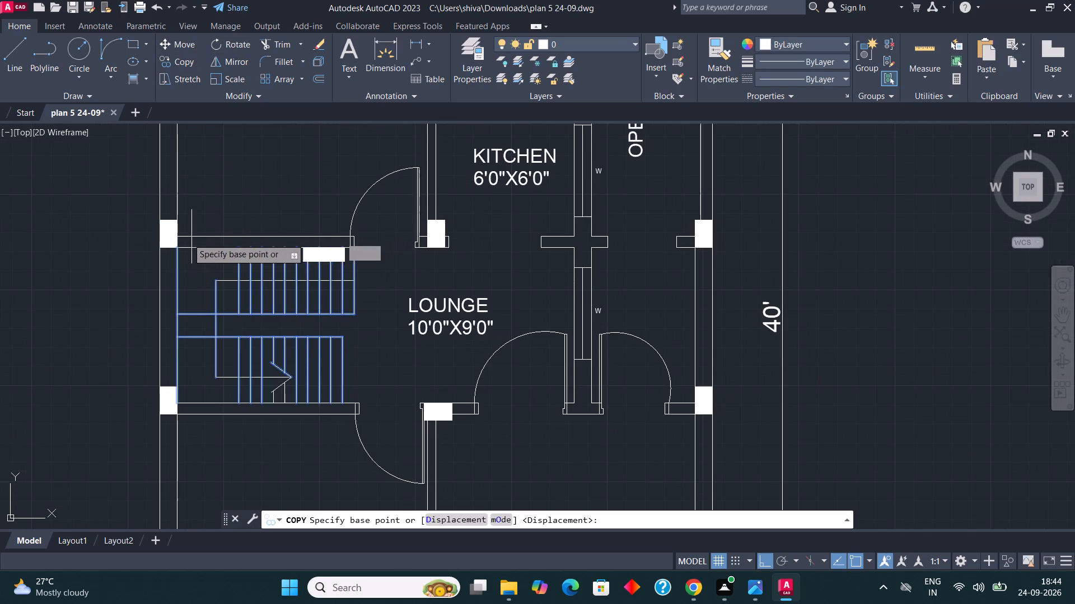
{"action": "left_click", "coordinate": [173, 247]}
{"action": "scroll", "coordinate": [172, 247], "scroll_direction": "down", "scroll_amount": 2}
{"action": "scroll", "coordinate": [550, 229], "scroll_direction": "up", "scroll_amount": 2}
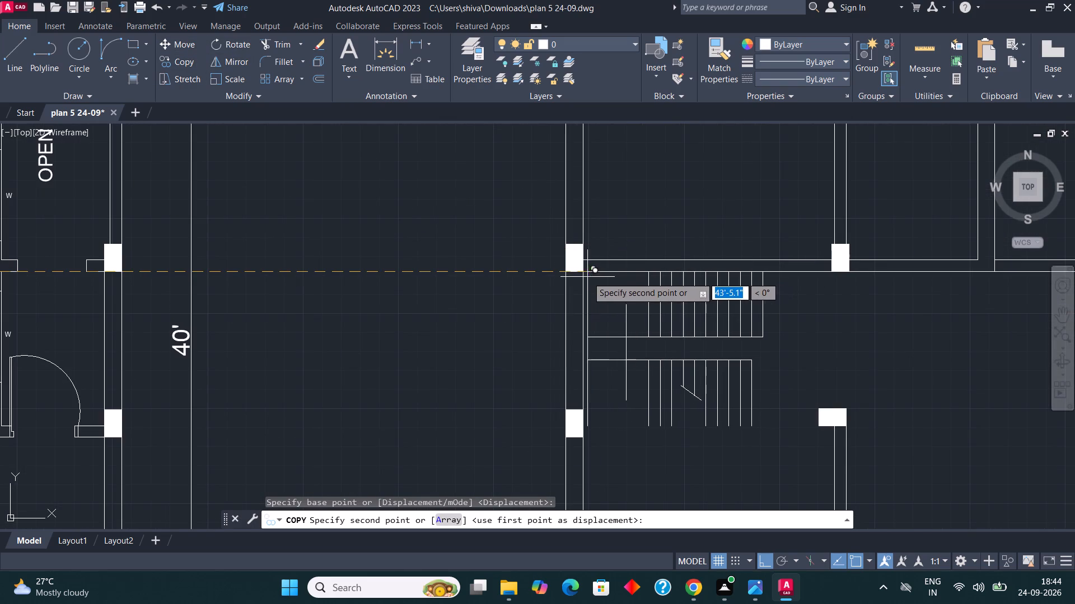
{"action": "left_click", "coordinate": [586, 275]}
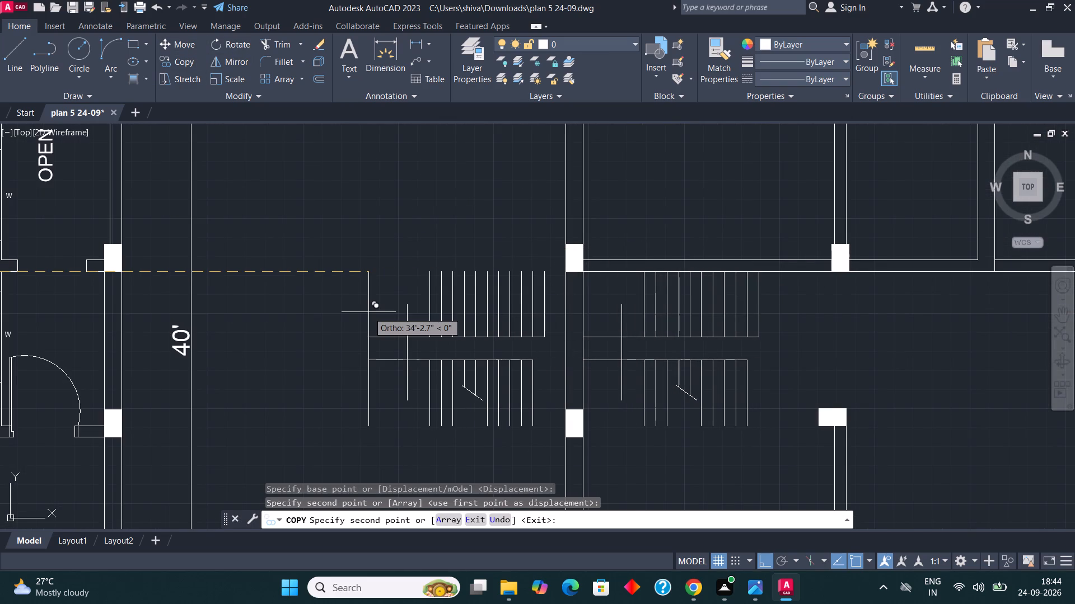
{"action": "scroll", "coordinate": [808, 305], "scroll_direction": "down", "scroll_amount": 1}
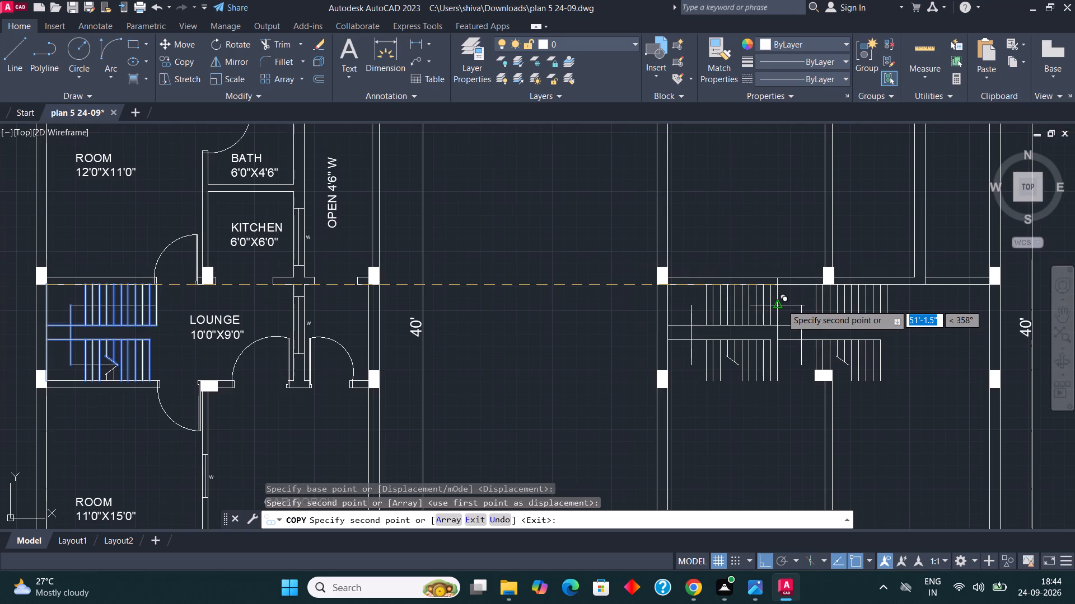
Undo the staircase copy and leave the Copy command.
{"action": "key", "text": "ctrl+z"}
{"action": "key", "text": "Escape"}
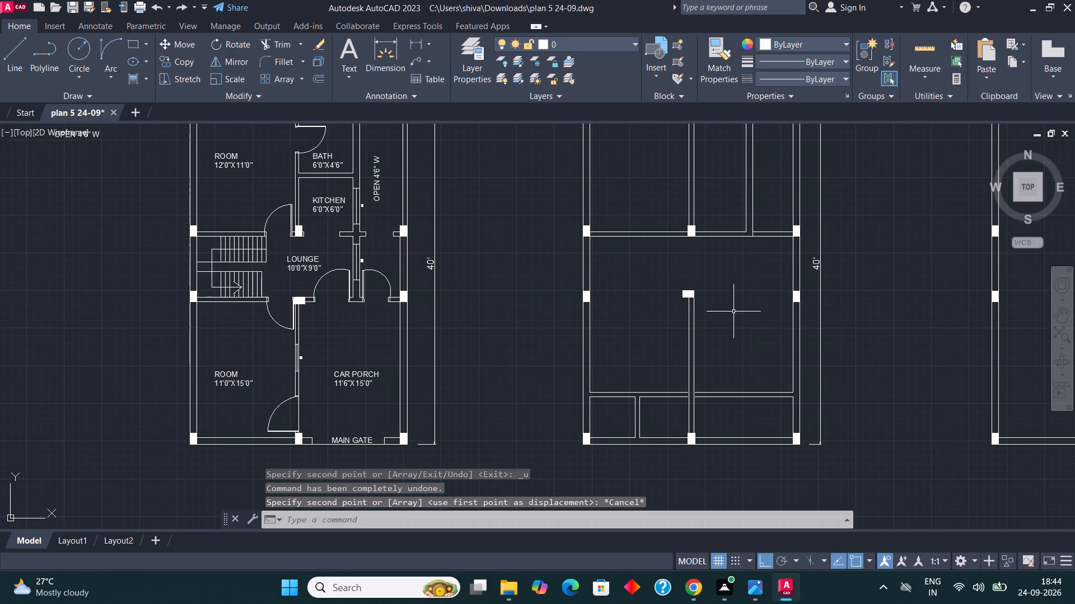
Copy the first plan's staircase with its wall-side edge line into the second plan, against the left outer wall below the middle horizontal wall.
{"action": "scroll", "coordinate": [227, 273], "scroll_direction": "up", "scroll_amount": 2}
{"action": "left_click_drag", "start_coordinate": [336, 314], "coordinate": [318, 312]}
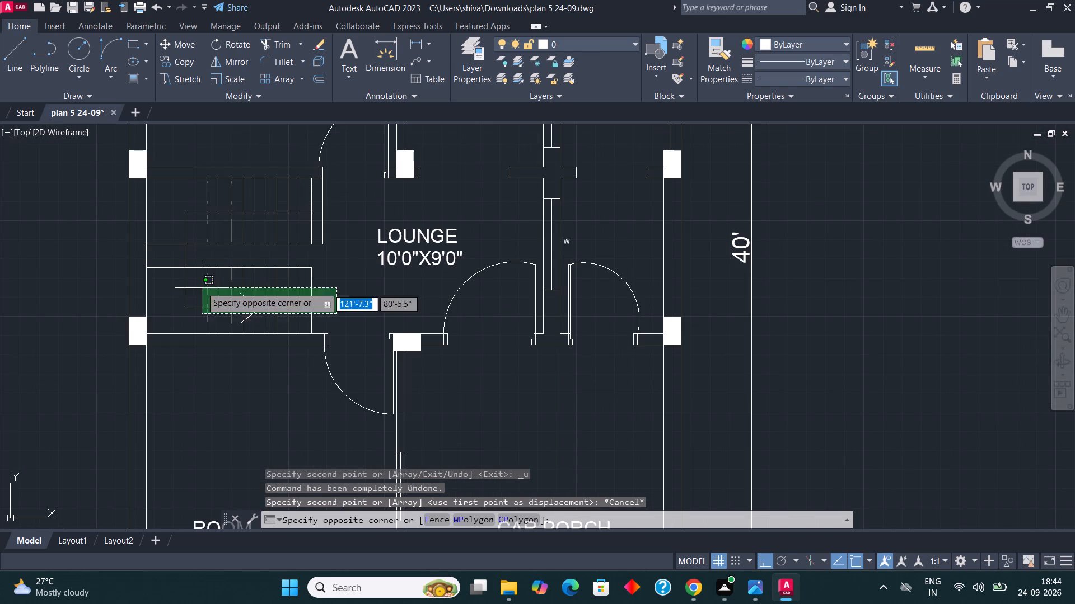
{"action": "left_click", "coordinate": [174, 204]}
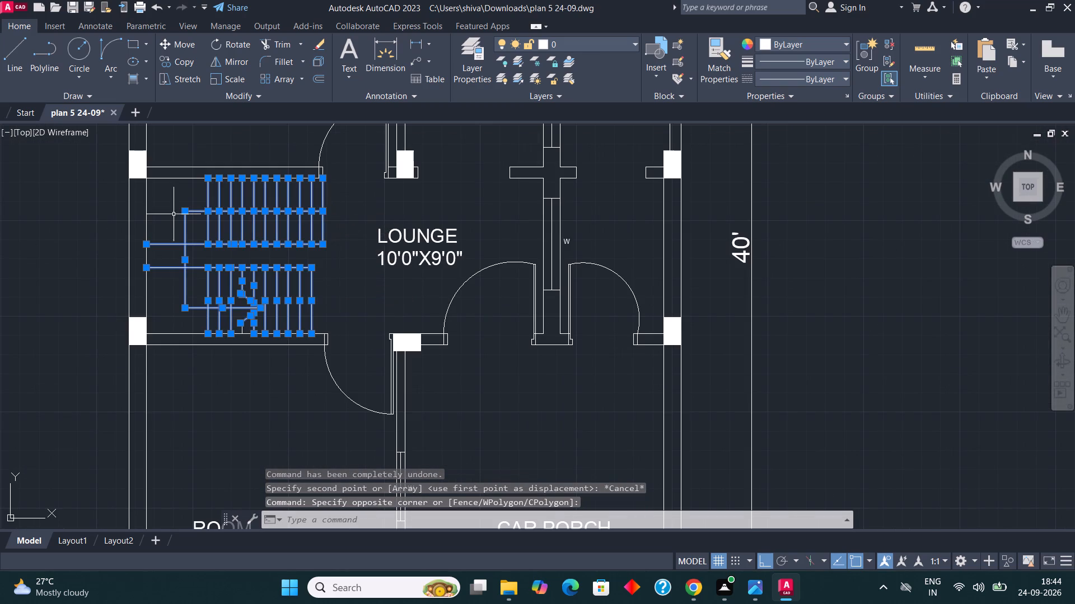
{"action": "left_click", "coordinate": [147, 215]}
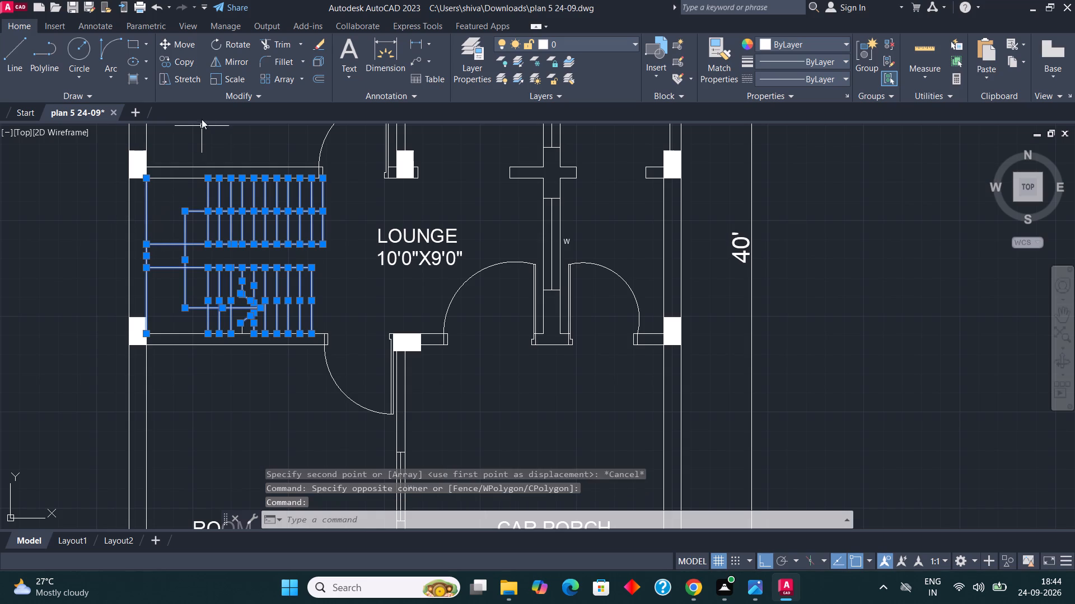
{"action": "left_click", "coordinate": [189, 60]}
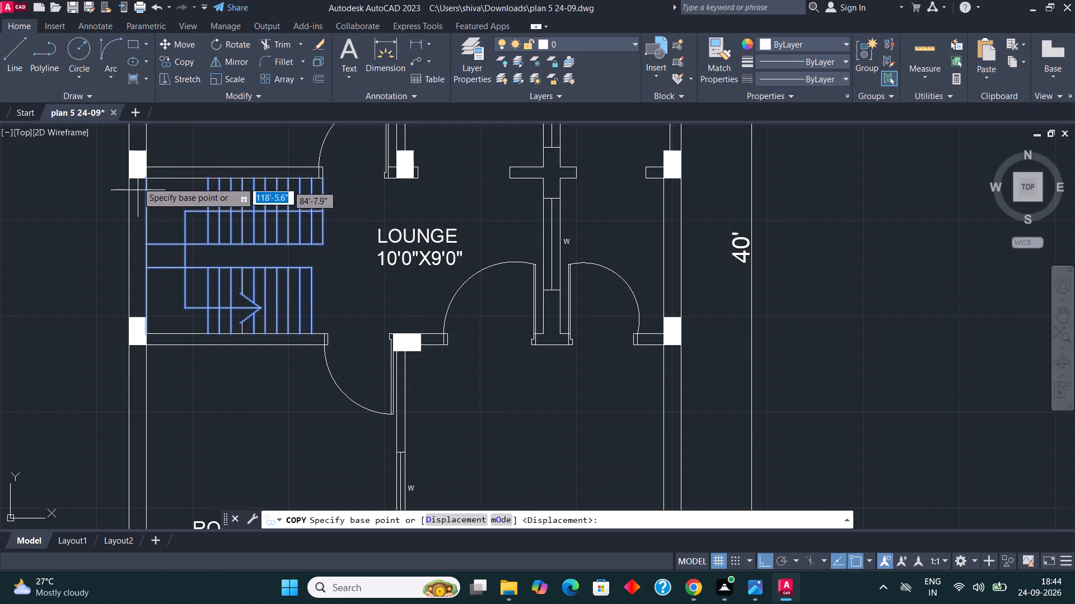
{"action": "left_click", "coordinate": [148, 178]}
{"action": "scroll", "coordinate": [124, 206], "scroll_direction": "down", "scroll_amount": 1}
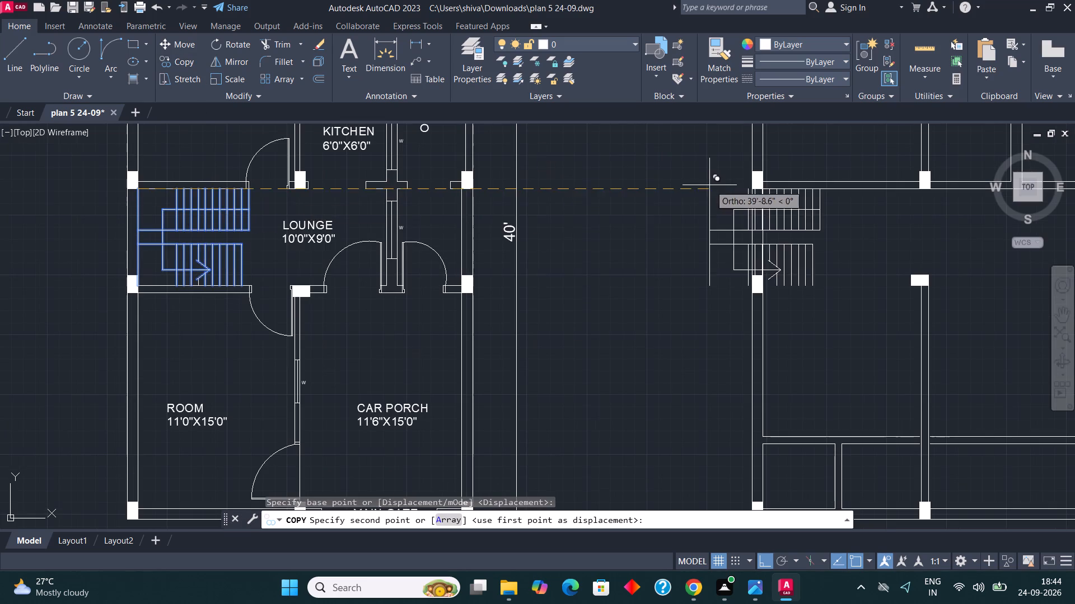
{"action": "scroll", "coordinate": [718, 186], "scroll_direction": "up", "scroll_amount": 2}
{"action": "left_click", "coordinate": [825, 195]}
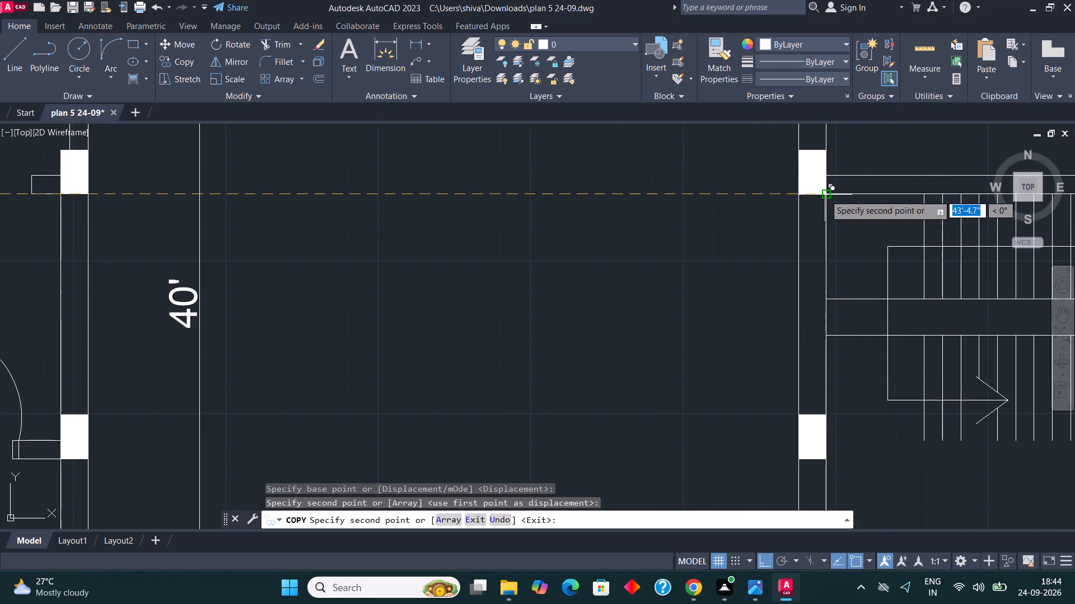
{"action": "scroll", "coordinate": [322, 271], "scroll_direction": "down", "scroll_amount": 2}
{"action": "scroll", "coordinate": [494, 294], "scroll_direction": "up", "scroll_amount": 2}
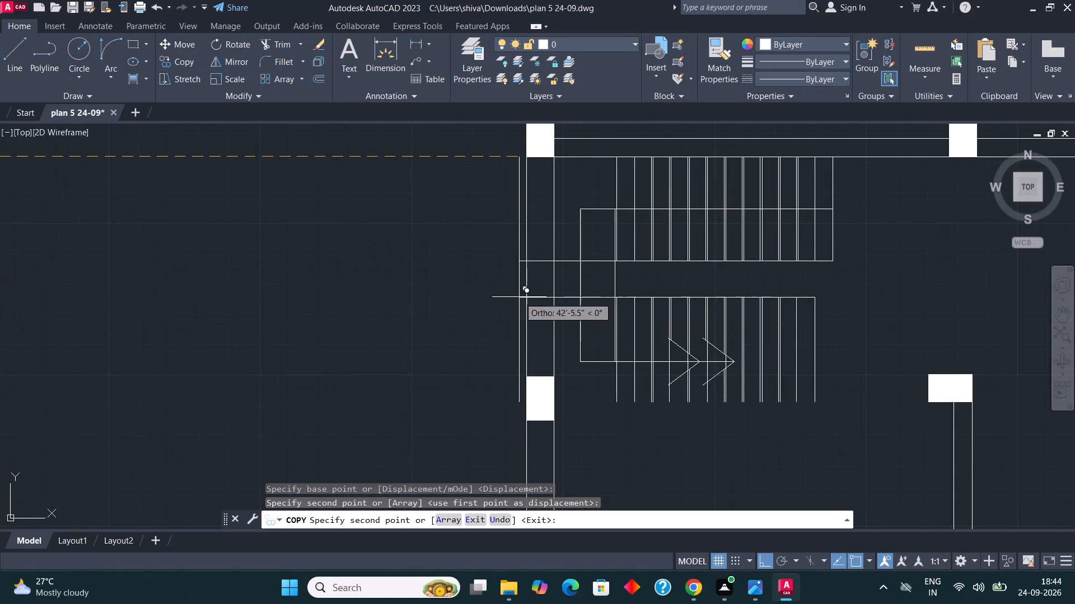
{"action": "key", "text": "Escape"}
{"action": "key", "text": "Escape"}
{"action": "scroll", "coordinate": [421, 293], "scroll_direction": "down", "scroll_amount": 2}
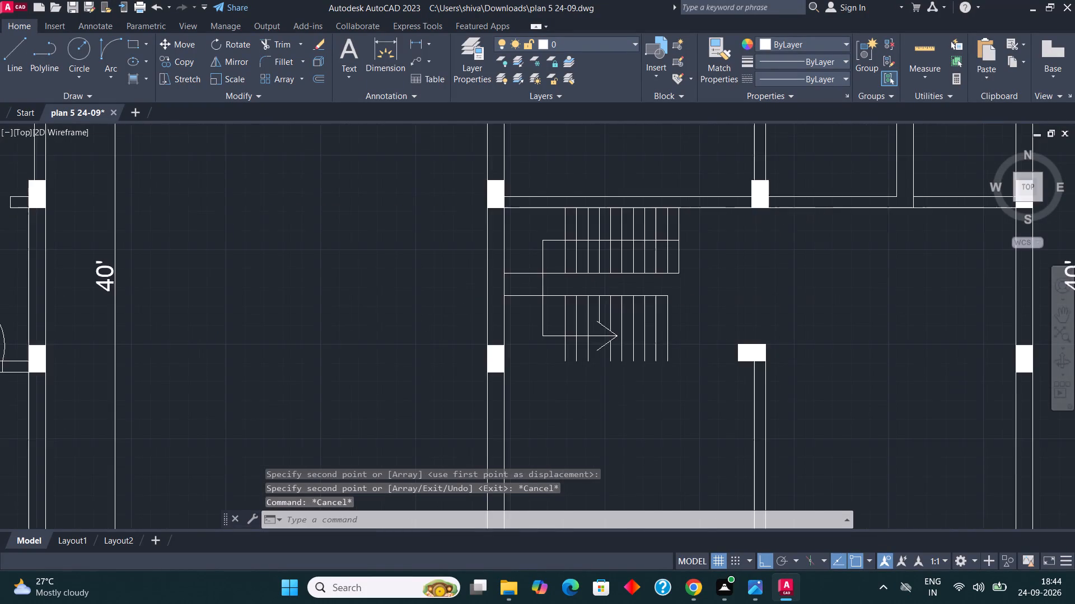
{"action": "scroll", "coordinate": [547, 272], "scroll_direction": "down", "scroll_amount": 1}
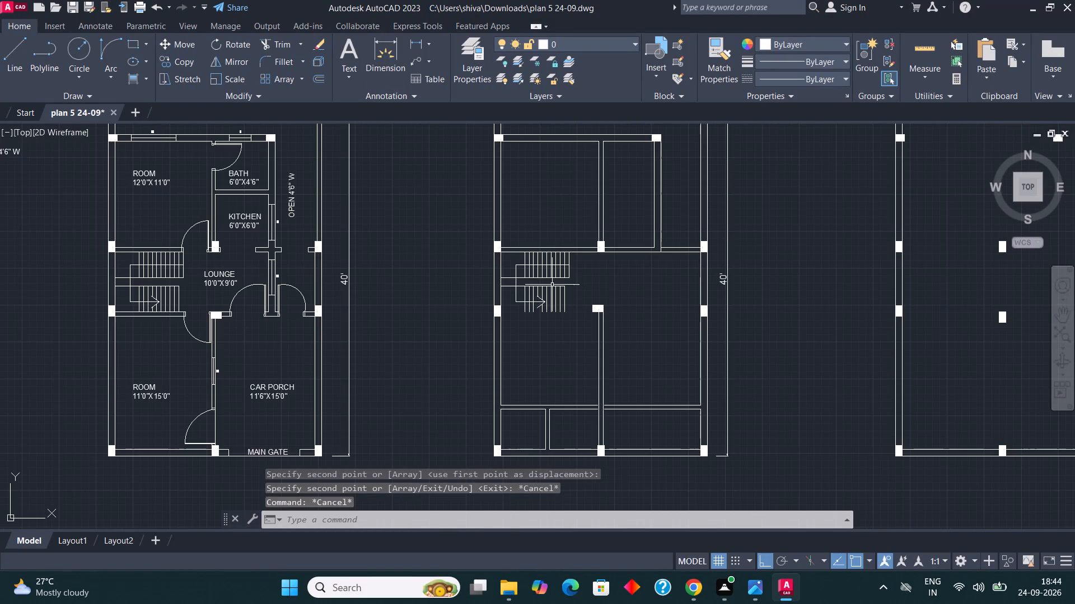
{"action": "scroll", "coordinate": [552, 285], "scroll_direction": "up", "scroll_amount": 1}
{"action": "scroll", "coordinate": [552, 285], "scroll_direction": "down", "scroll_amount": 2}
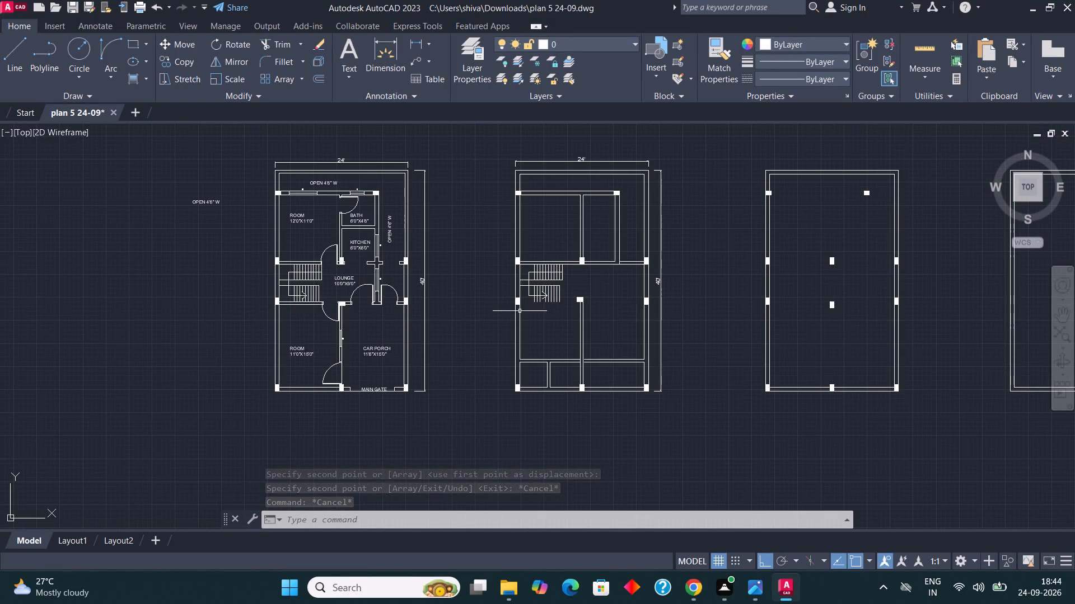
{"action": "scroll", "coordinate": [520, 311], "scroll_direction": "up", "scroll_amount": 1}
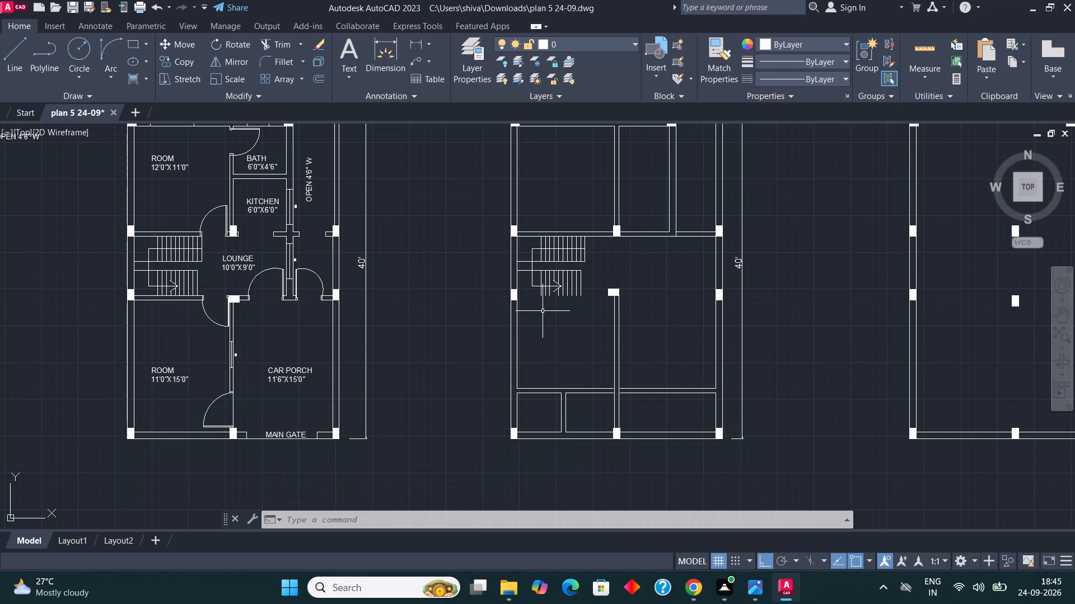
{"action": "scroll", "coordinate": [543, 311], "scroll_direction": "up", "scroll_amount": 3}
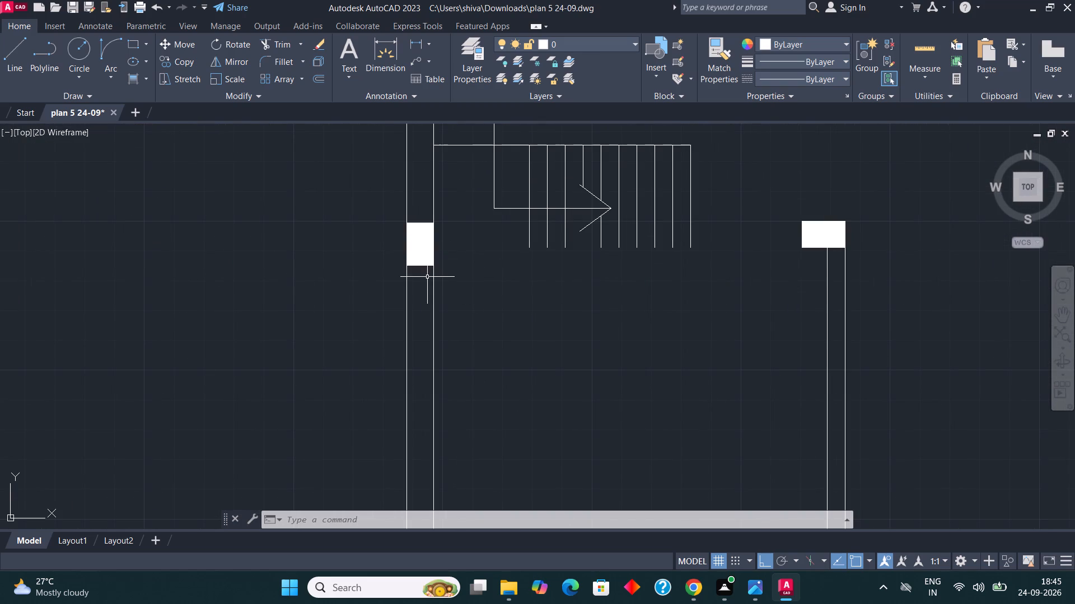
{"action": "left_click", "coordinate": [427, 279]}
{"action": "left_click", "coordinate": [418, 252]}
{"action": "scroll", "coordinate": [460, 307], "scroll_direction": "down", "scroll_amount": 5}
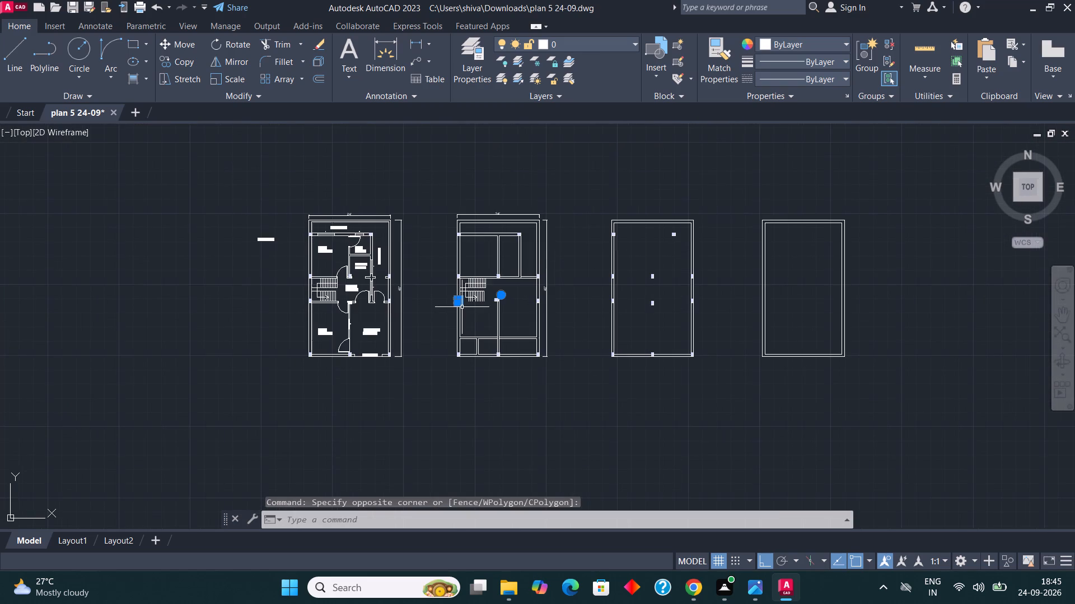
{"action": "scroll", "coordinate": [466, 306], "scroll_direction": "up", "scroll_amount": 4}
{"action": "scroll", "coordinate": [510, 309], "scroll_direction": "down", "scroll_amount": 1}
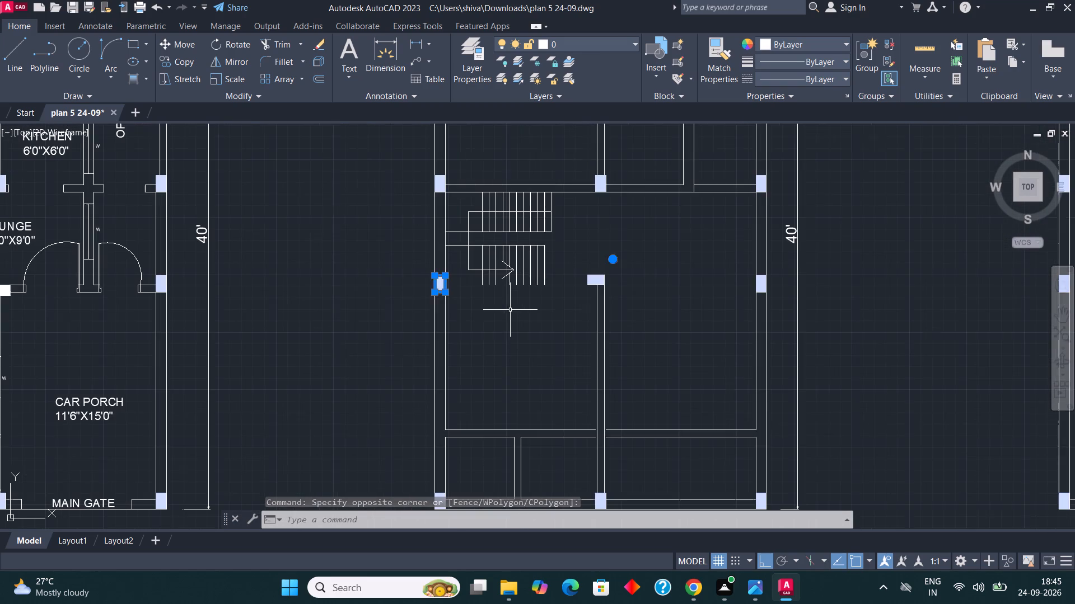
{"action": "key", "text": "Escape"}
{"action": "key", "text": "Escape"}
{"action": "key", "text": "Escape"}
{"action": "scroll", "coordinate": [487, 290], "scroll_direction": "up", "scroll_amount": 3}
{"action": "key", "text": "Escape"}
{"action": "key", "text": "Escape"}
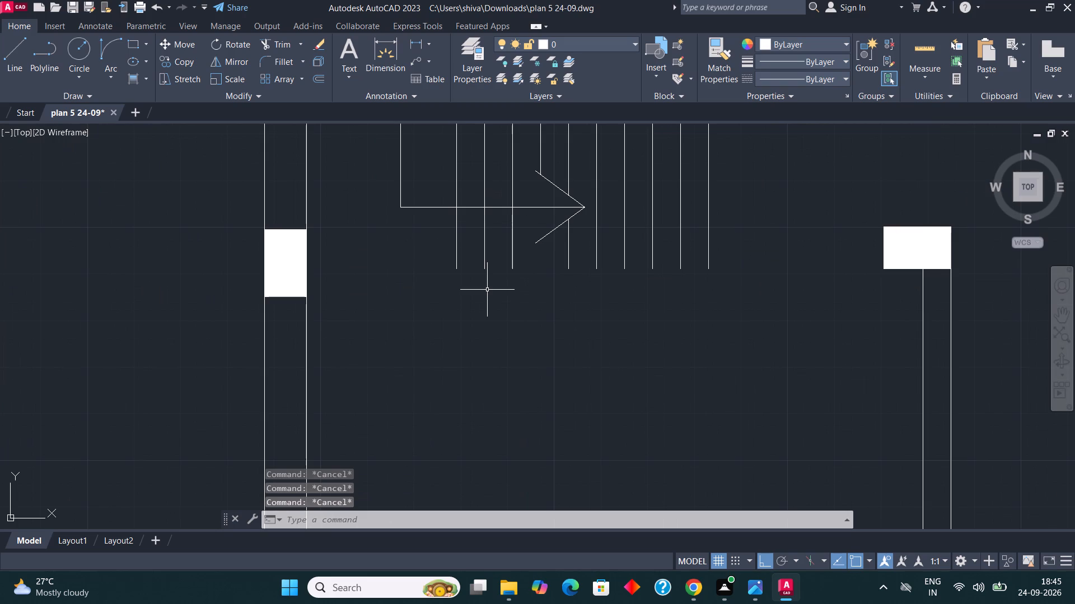
Draw a horizontal wall line in two segments along the staircase's lower edge, from the left outer wall to the inner column's lower right corner.
{"action": "key", "text": "l"}
{"action": "key", "text": "Return"}
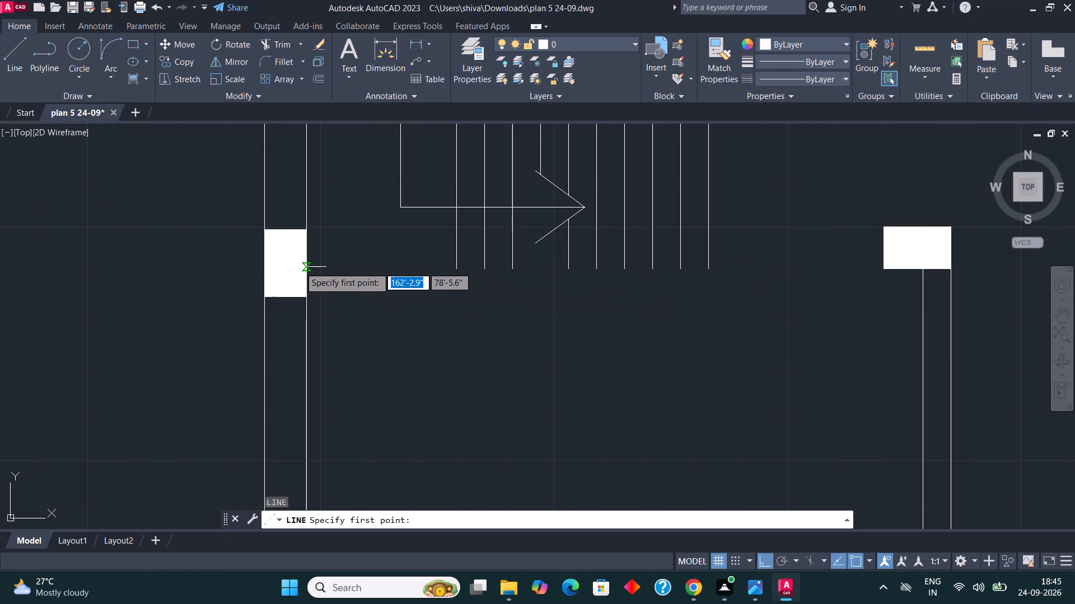
{"action": "left_click", "coordinate": [458, 269]}
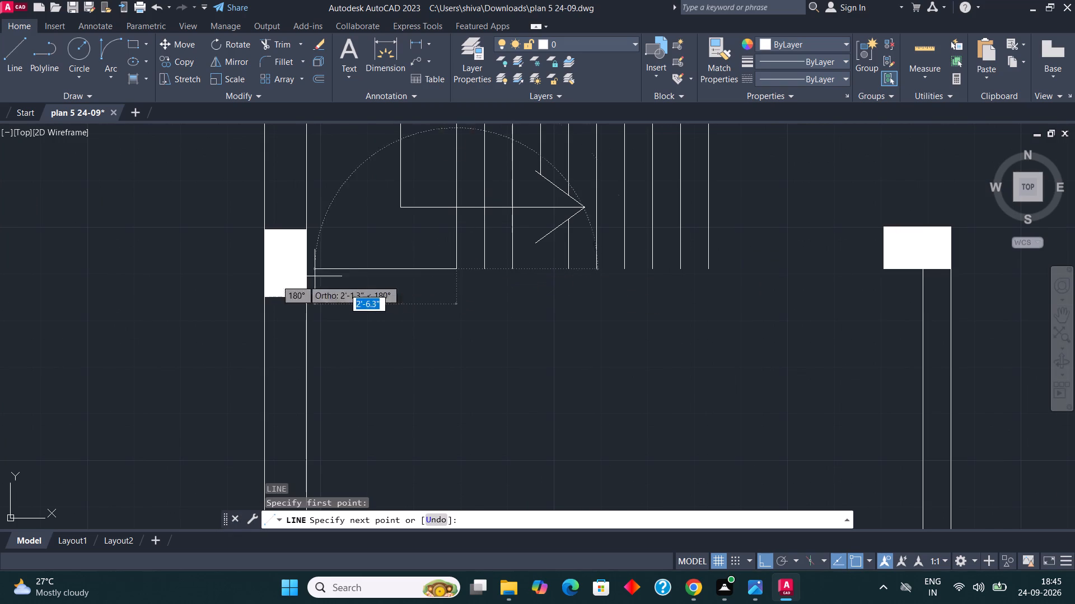
{"action": "scroll", "coordinate": [316, 270], "scroll_direction": "up", "scroll_amount": 2}
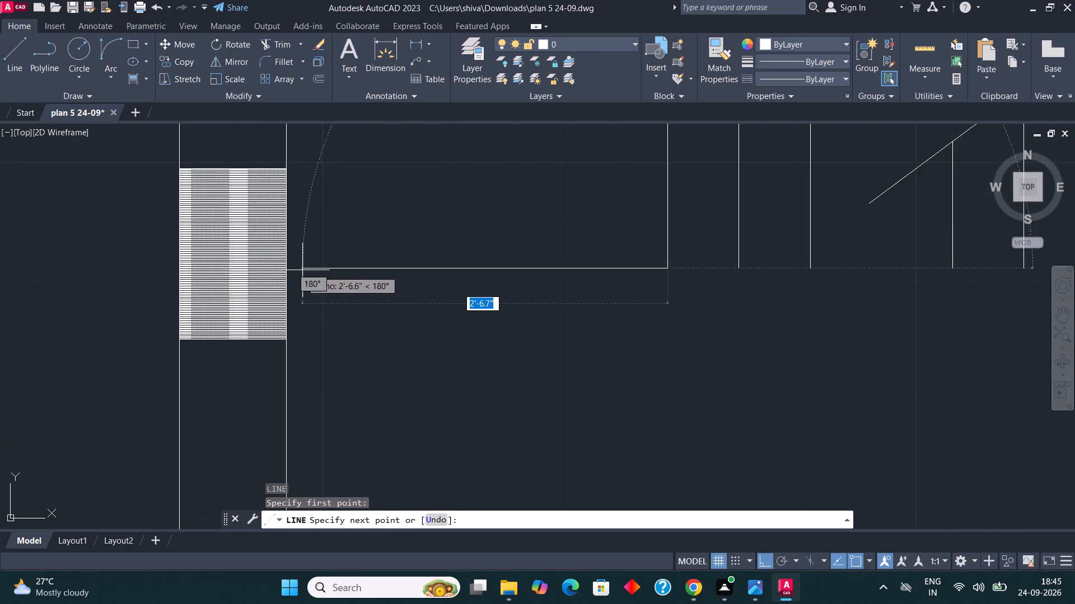
{"action": "left_click", "coordinate": [287, 271]}
{"action": "scroll", "coordinate": [417, 294], "scroll_direction": "down", "scroll_amount": 2}
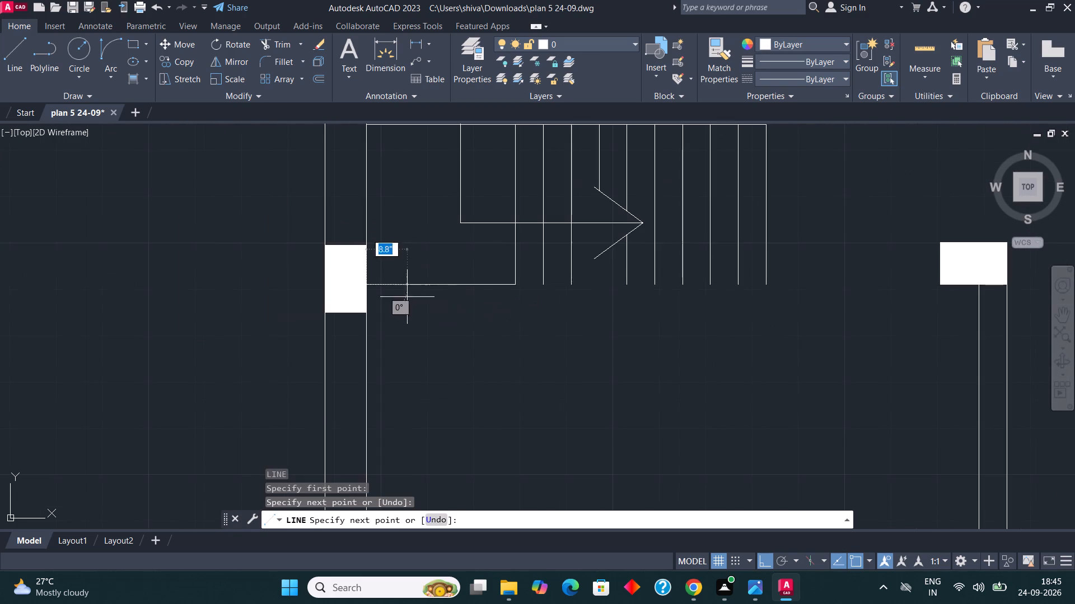
{"action": "key", "text": "Escape"}
{"action": "scroll", "coordinate": [348, 305], "scroll_direction": "down", "scroll_amount": 3}
{"action": "scroll", "coordinate": [441, 300], "scroll_direction": "up", "scroll_amount": 4}
{"action": "key", "text": "space"}
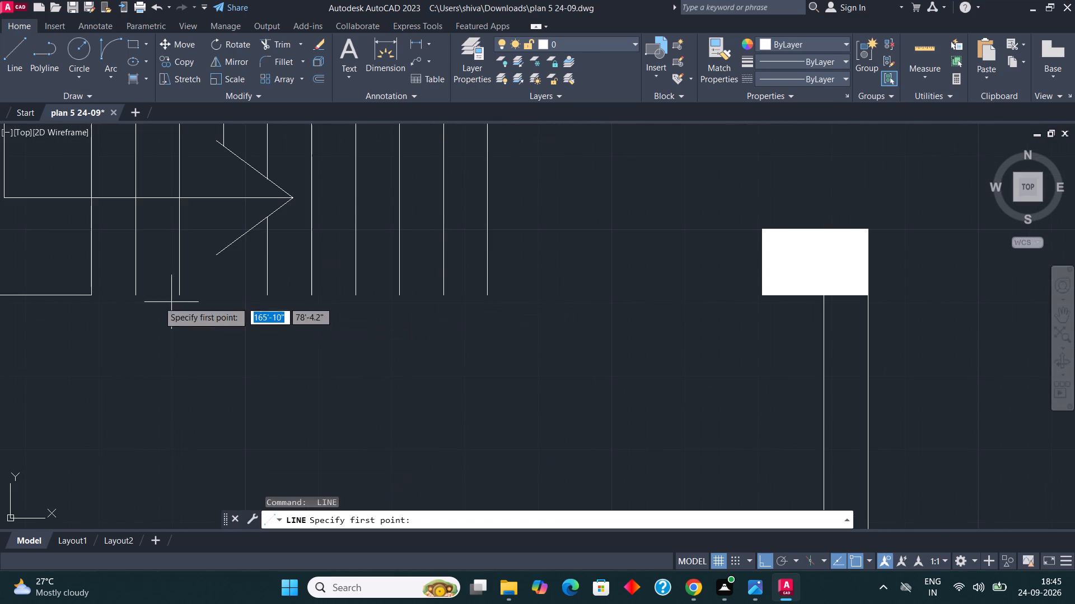
{"action": "left_click", "coordinate": [88, 300]}
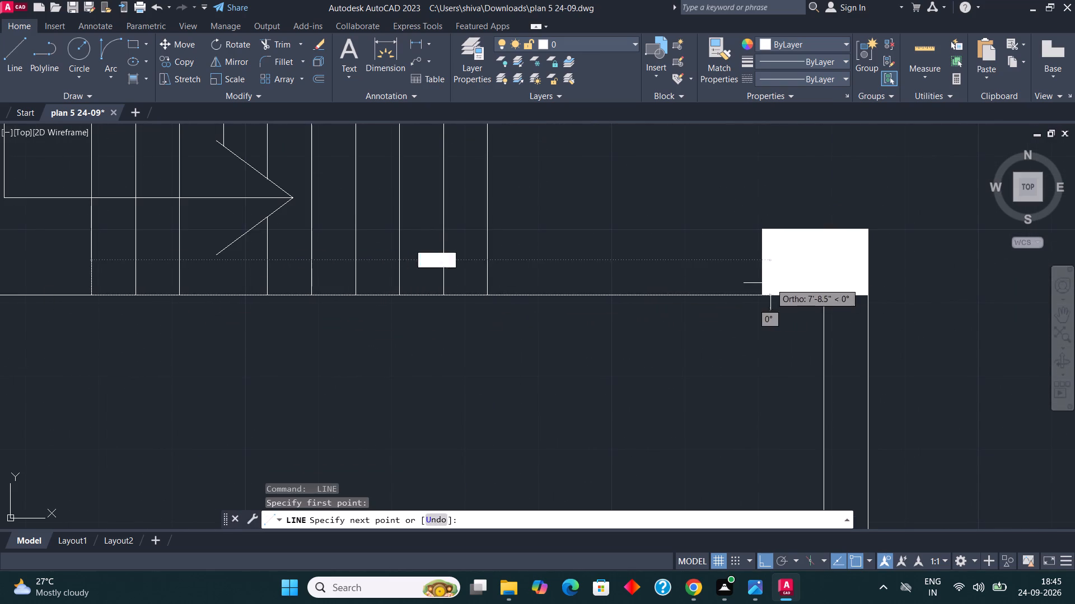
{"action": "left_click", "coordinate": [874, 298]}
{"action": "key", "text": "Escape"}
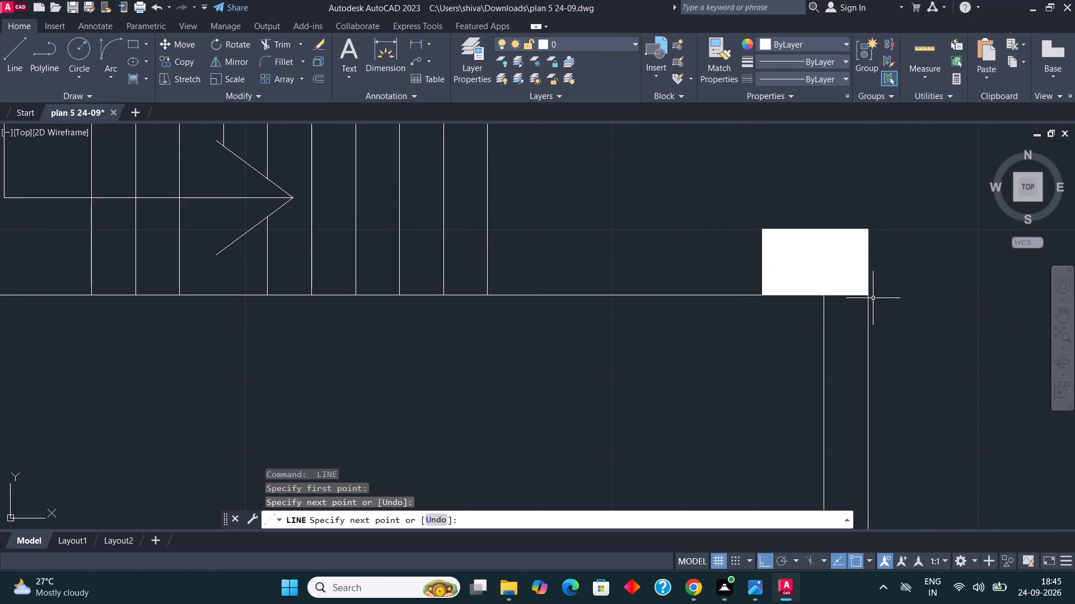
Offset both segments of the wall line below the staircase 6" upward to form the wall's second face.
{"action": "scroll", "coordinate": [776, 364], "scroll_direction": "down", "scroll_amount": 3}
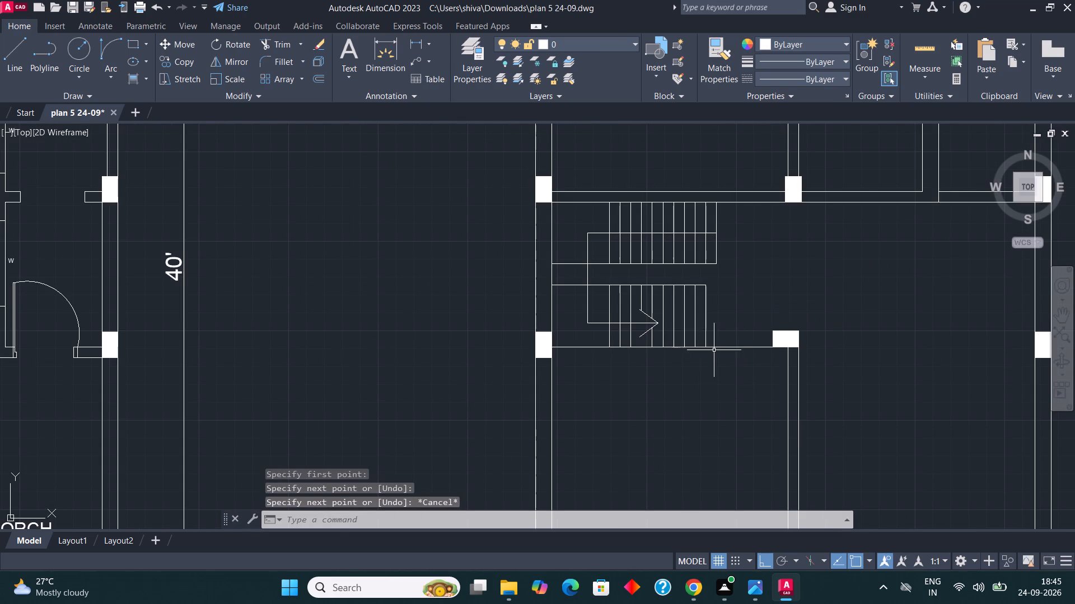
{"action": "scroll", "coordinate": [708, 350], "scroll_direction": "down", "scroll_amount": 1}
{"action": "scroll", "coordinate": [728, 344], "scroll_direction": "up", "scroll_amount": 3}
{"action": "scroll", "coordinate": [705, 349], "scroll_direction": "down", "scroll_amount": 3}
{"action": "scroll", "coordinate": [718, 352], "scroll_direction": "up", "scroll_amount": 3}
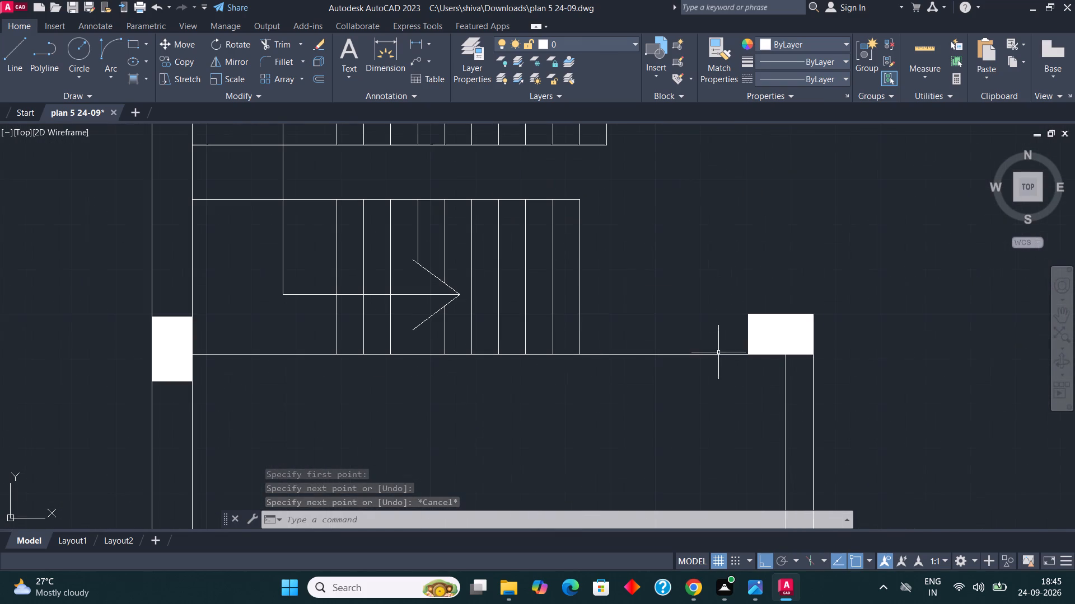
{"action": "left_click", "coordinate": [711, 359]}
{"action": "left_click", "coordinate": [687, 324]}
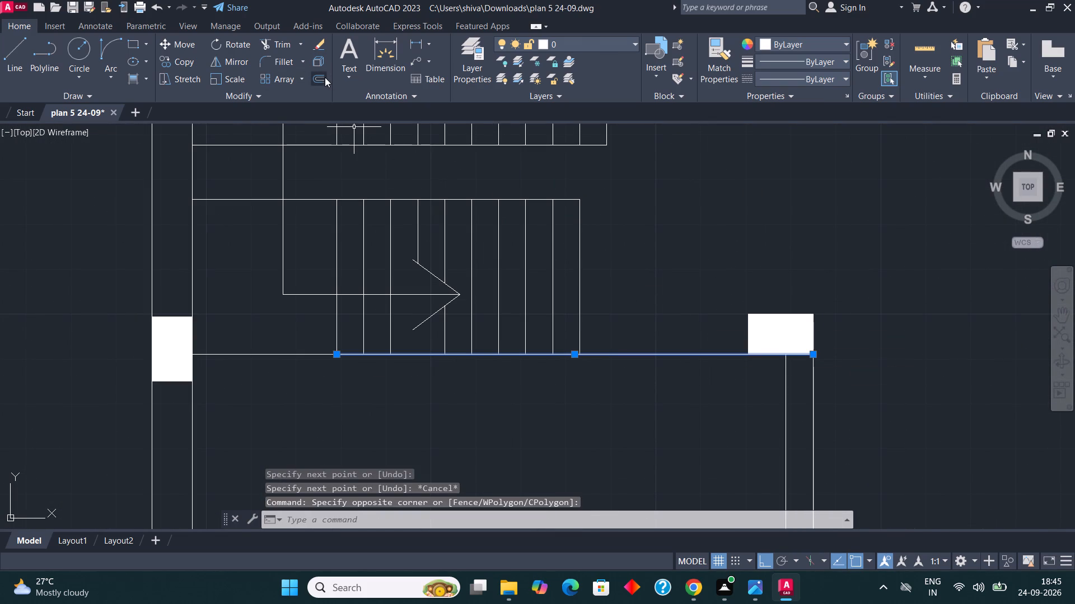
{"action": "left_click", "coordinate": [325, 77]}
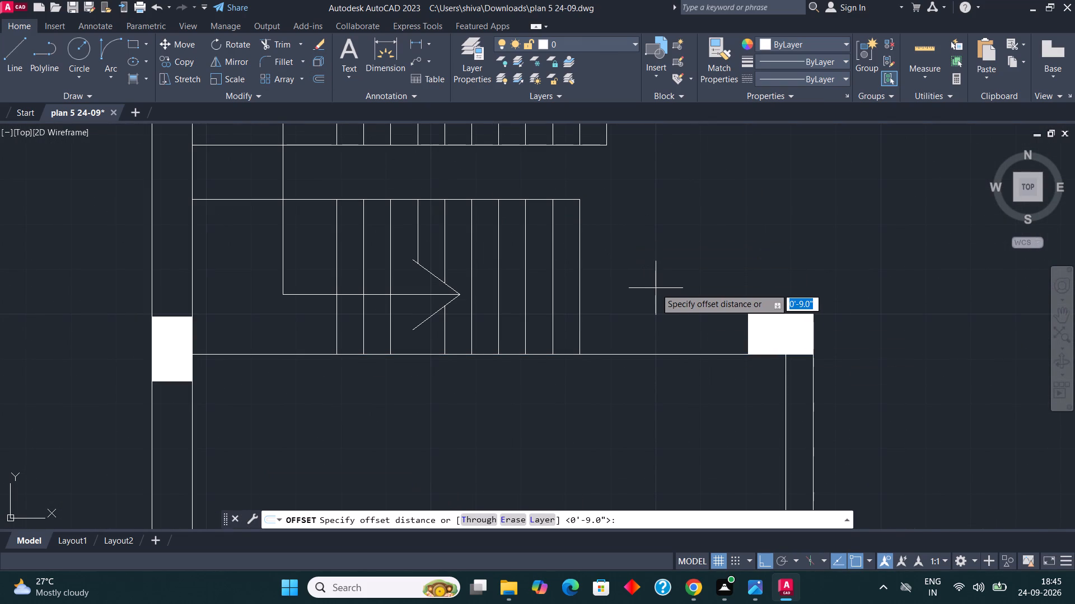
{"action": "type", "text": "6\""}
{"action": "key", "text": "Return"}
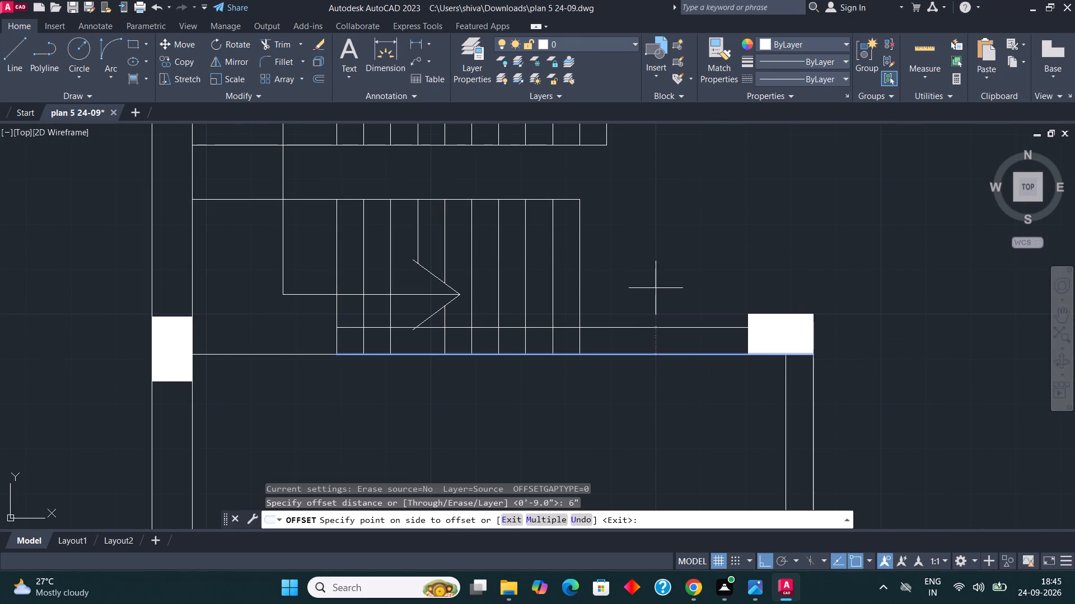
{"action": "left_click", "coordinate": [656, 288]}
{"action": "left_click", "coordinate": [303, 356]}
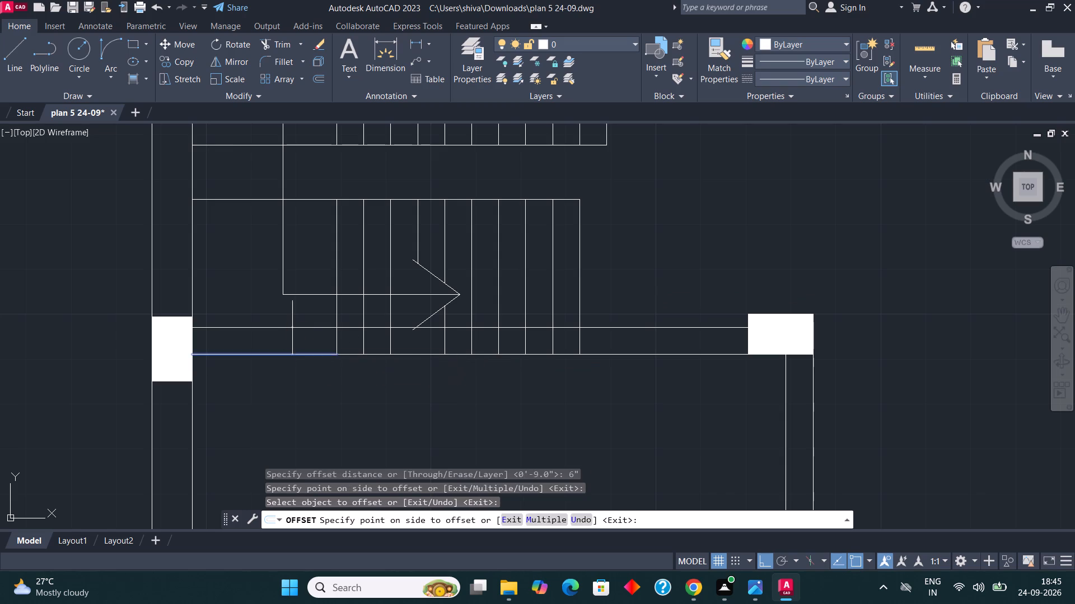
{"action": "left_click", "coordinate": [292, 328]}
{"action": "scroll", "coordinate": [345, 390], "scroll_direction": "down", "scroll_amount": 2}
{"action": "scroll", "coordinate": [368, 391], "scroll_direction": "up", "scroll_amount": 2}
{"action": "key", "text": "Escape"}
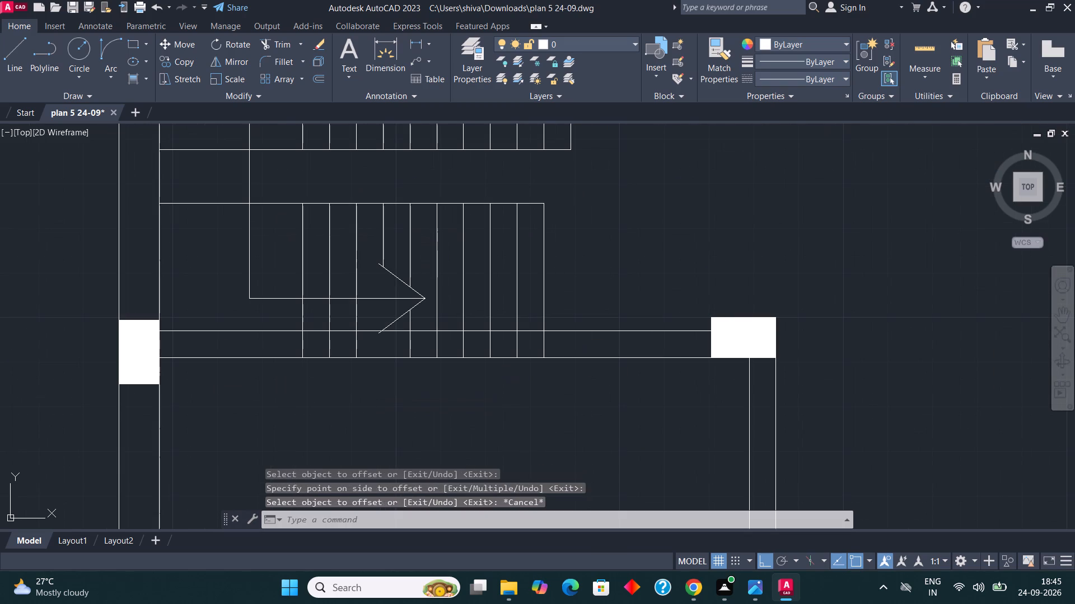
{"action": "key", "text": "Escape"}
Trim the lower flight's tread lines where they cross between the two faces of the new wall below the staircase.
{"action": "type", "text": "TR"}
{"action": "key", "text": "Return"}
{"action": "scroll", "coordinate": [376, 374], "scroll_direction": "up", "scroll_amount": 3}
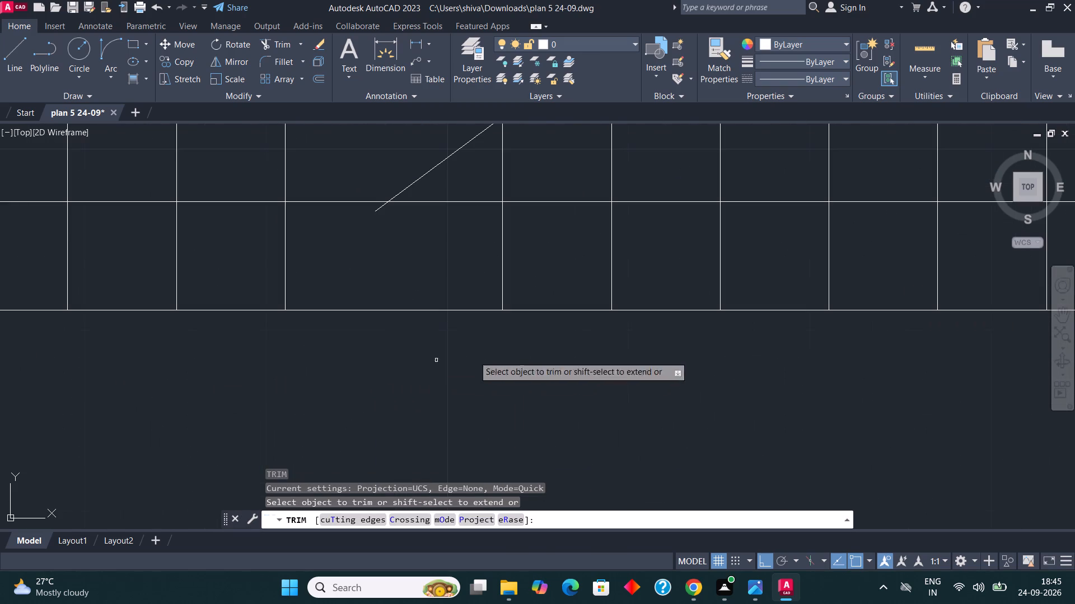
{"action": "left_click_drag", "start_coordinate": [1019, 260], "coordinate": [1013, 261]}
{"action": "scroll", "coordinate": [497, 268], "scroll_direction": "down", "scroll_amount": 1}
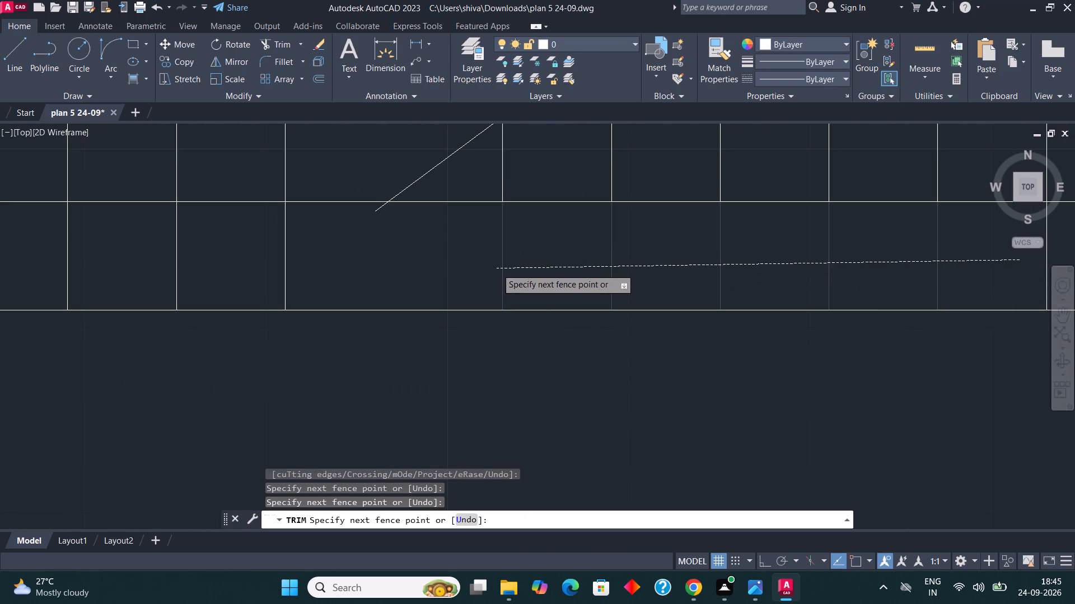
{"action": "left_click", "coordinate": [187, 271]}
{"action": "left_click_drag", "start_coordinate": [853, 252], "coordinate": [848, 253]}
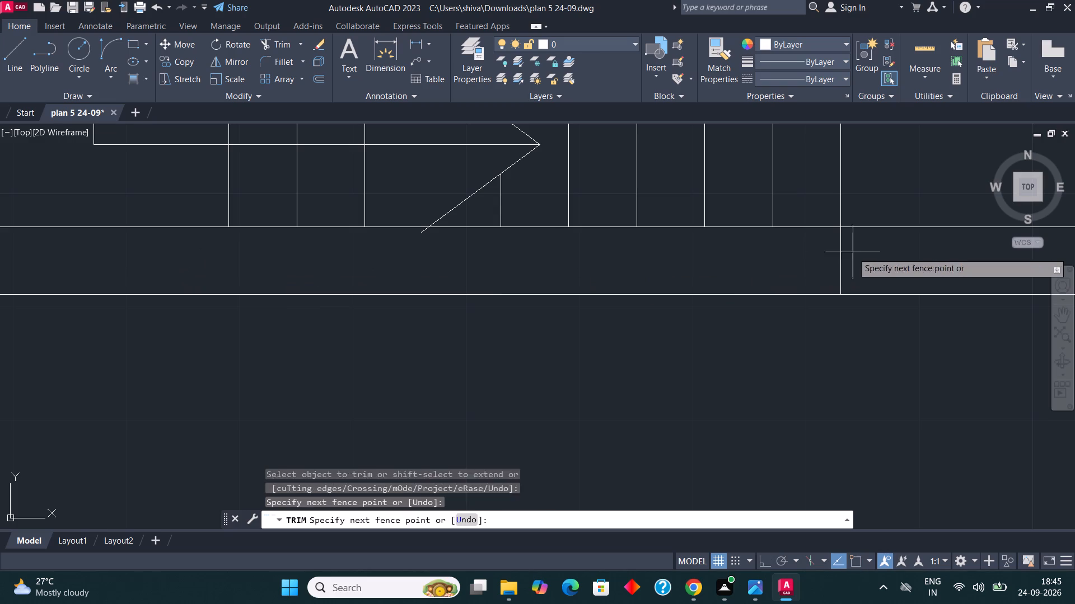
{"action": "left_click_drag", "start_coordinate": [848, 253], "coordinate": [845, 254]}
{"action": "left_click", "coordinate": [803, 258]}
{"action": "key", "text": "Escape"}
{"action": "key", "text": "Escape"}
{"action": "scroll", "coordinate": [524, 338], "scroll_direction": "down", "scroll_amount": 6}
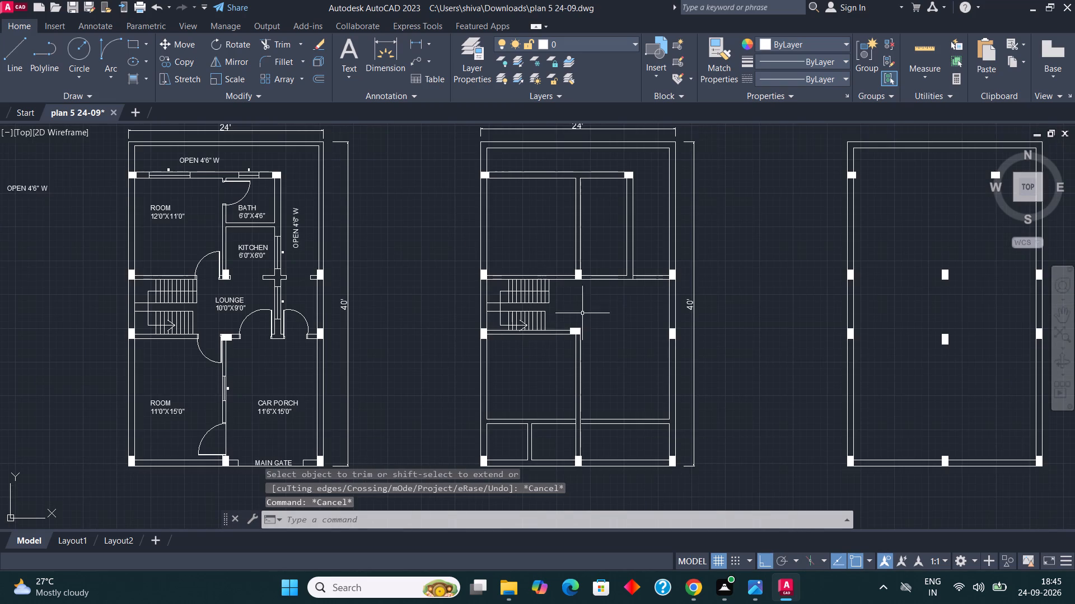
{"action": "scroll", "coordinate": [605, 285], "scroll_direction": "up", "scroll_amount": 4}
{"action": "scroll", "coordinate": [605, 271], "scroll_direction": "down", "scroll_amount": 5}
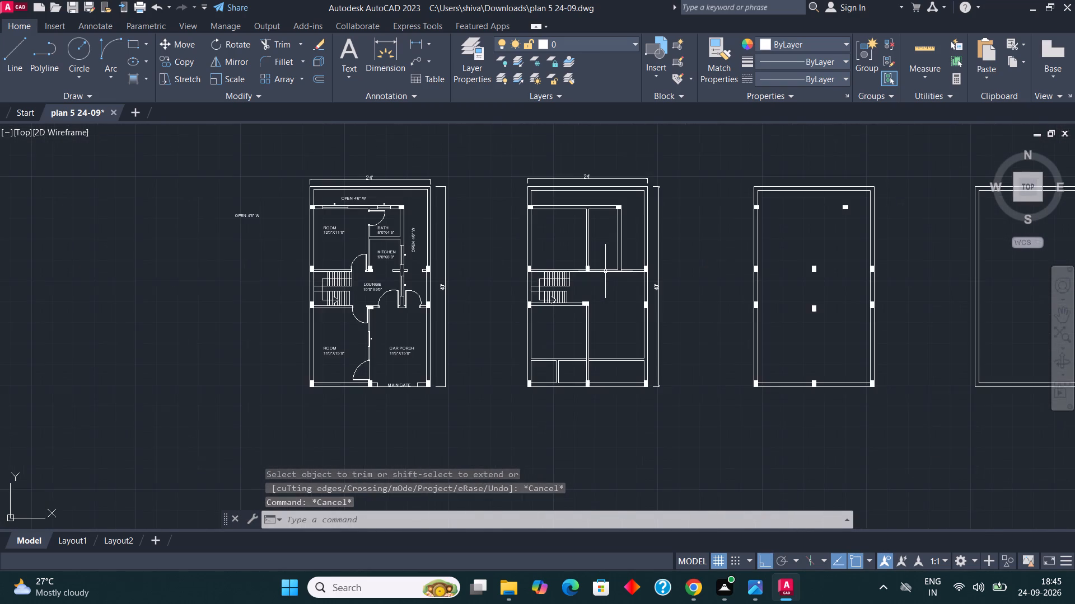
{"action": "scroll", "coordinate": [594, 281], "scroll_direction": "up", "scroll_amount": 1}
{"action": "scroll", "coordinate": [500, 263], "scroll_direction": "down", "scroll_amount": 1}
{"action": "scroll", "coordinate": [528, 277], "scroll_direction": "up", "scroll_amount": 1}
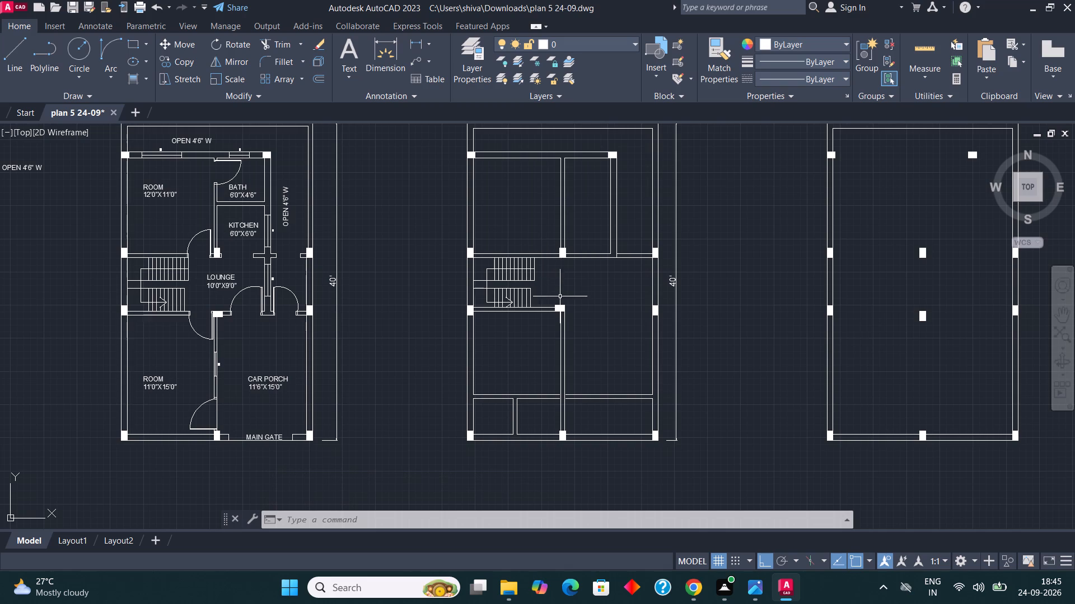
Extend the lower horizontal wall's lines from both sides to meet the faces of the central vertical wall in the second plan.
{"action": "scroll", "coordinate": [597, 393], "scroll_direction": "up", "scroll_amount": 2}
{"action": "scroll", "coordinate": [563, 360], "scroll_direction": "down", "scroll_amount": 1}
{"action": "scroll", "coordinate": [538, 406], "scroll_direction": "up", "scroll_amount": 2}
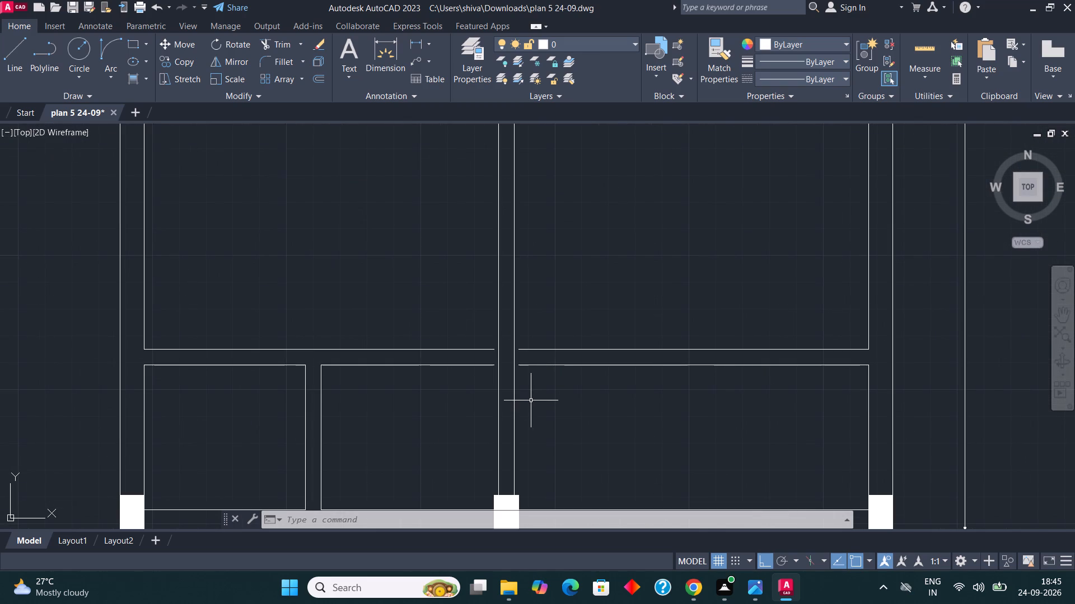
{"action": "key", "text": "Escape"}
{"action": "key", "text": "Escape"}
{"action": "key", "text": "e"}
{"action": "key", "text": "x"}
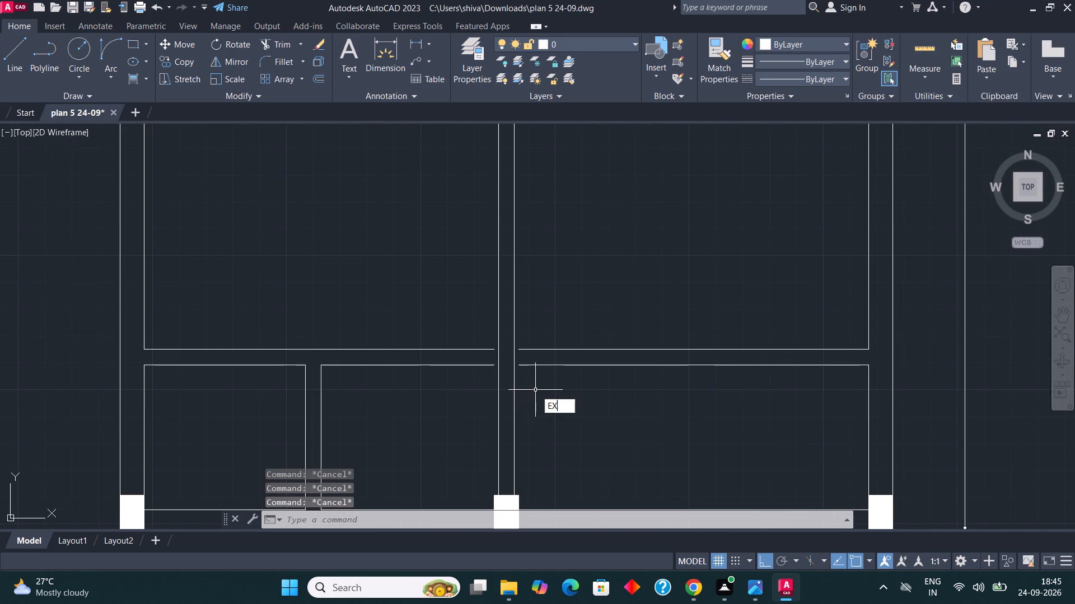
{"action": "key", "text": "Return"}
{"action": "left_click", "coordinate": [550, 341]}
{"action": "left_click", "coordinate": [556, 390]}
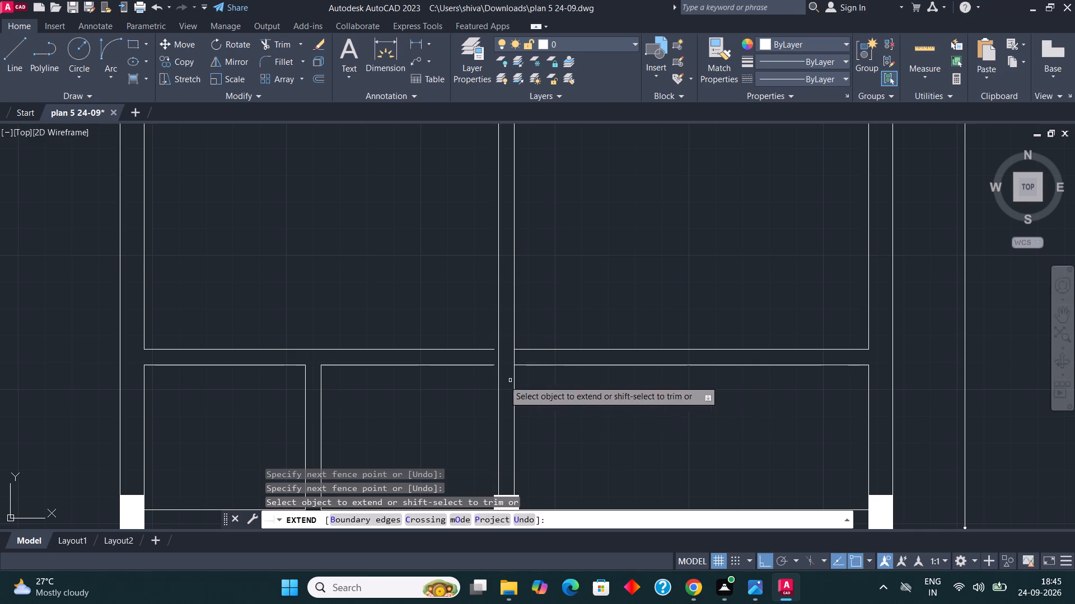
{"action": "left_click", "coordinate": [464, 320]}
{"action": "left_click", "coordinate": [471, 392]}
{"action": "scroll", "coordinate": [501, 349], "scroll_direction": "up", "scroll_amount": 2}
{"action": "scroll", "coordinate": [489, 324], "scroll_direction": "down", "scroll_amount": 1}
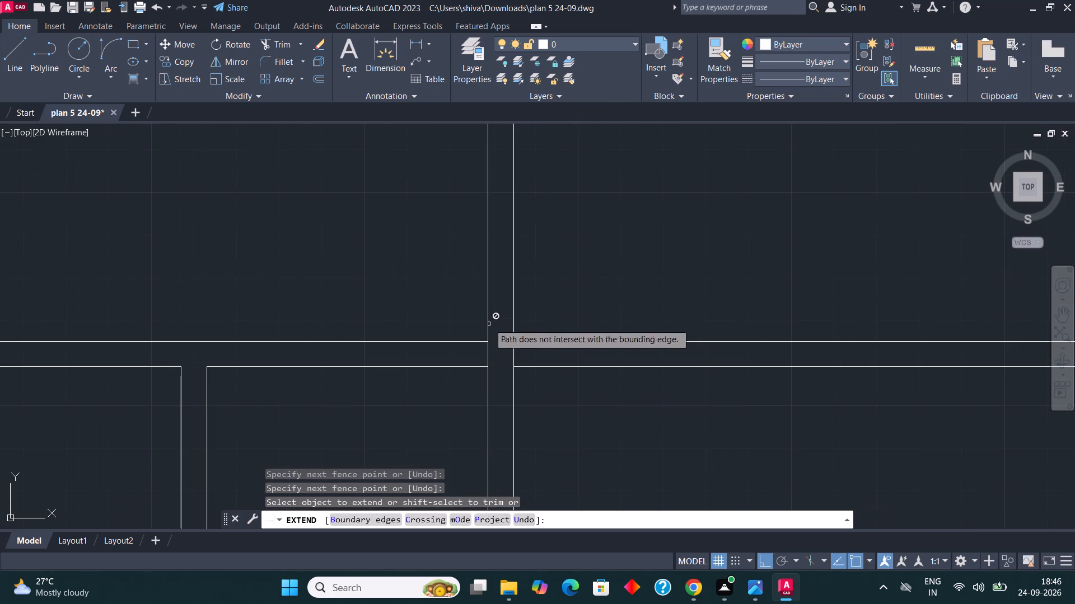
{"action": "key", "text": "Escape"}
{"action": "key", "text": "Escape"}
Trim the central vertical wall's two lines where they cross between the faces of the lower horizontal wall.
{"action": "type", "text": "TR"}
{"action": "key", "text": "Return"}
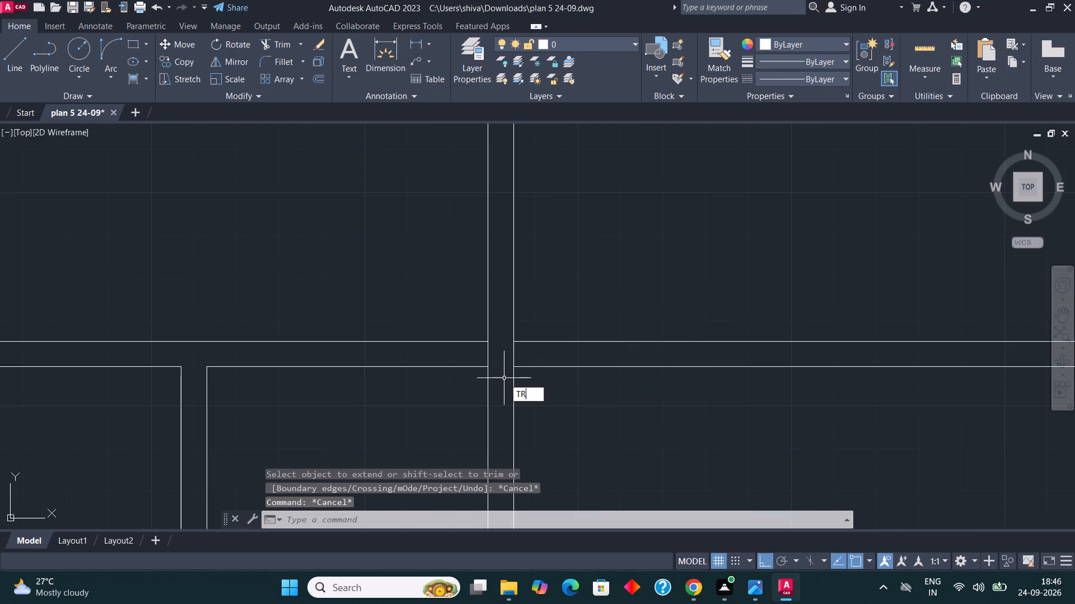
{"action": "left_click", "coordinate": [513, 356]}
{"action": "left_click", "coordinate": [496, 355]}
{"action": "left_click", "coordinate": [466, 361]}
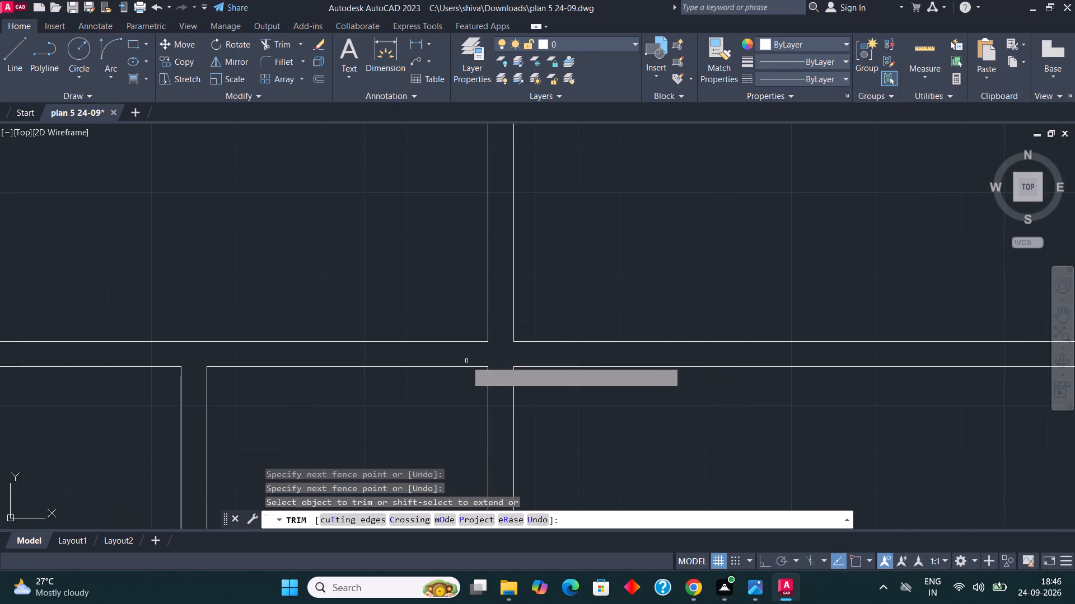
{"action": "scroll", "coordinate": [466, 333], "scroll_direction": "down", "scroll_amount": 2}
{"action": "scroll", "coordinate": [498, 390], "scroll_direction": "up", "scroll_amount": 2}
{"action": "key", "text": "Escape"}
{"action": "key", "text": "Escape"}
Offset the central wall's right face line below the lower horizontal wall 5' to the right.
{"action": "left_click", "coordinate": [490, 386]}
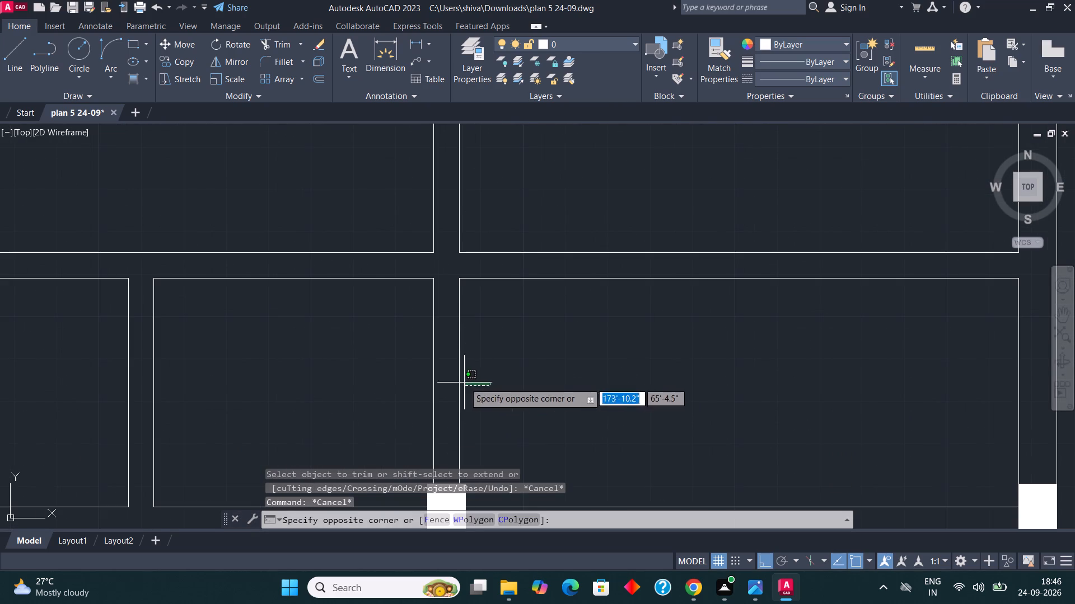
{"action": "left_click", "coordinate": [455, 384]}
{"action": "scroll", "coordinate": [442, 351], "scroll_direction": "down", "scroll_amount": 2}
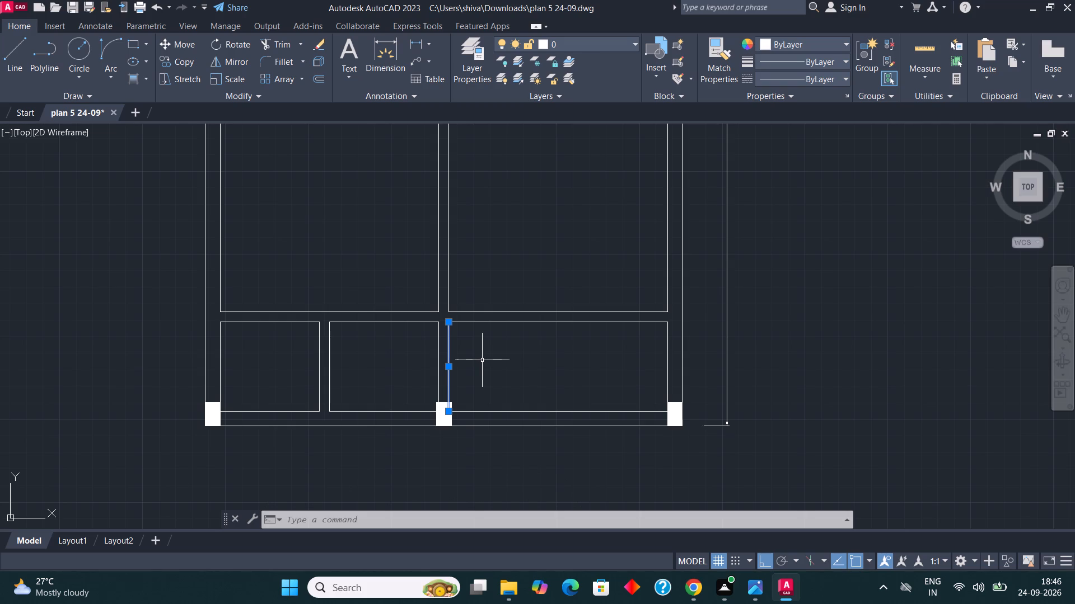
{"action": "type", "text": "5'"}
{"action": "key", "text": "Return"}
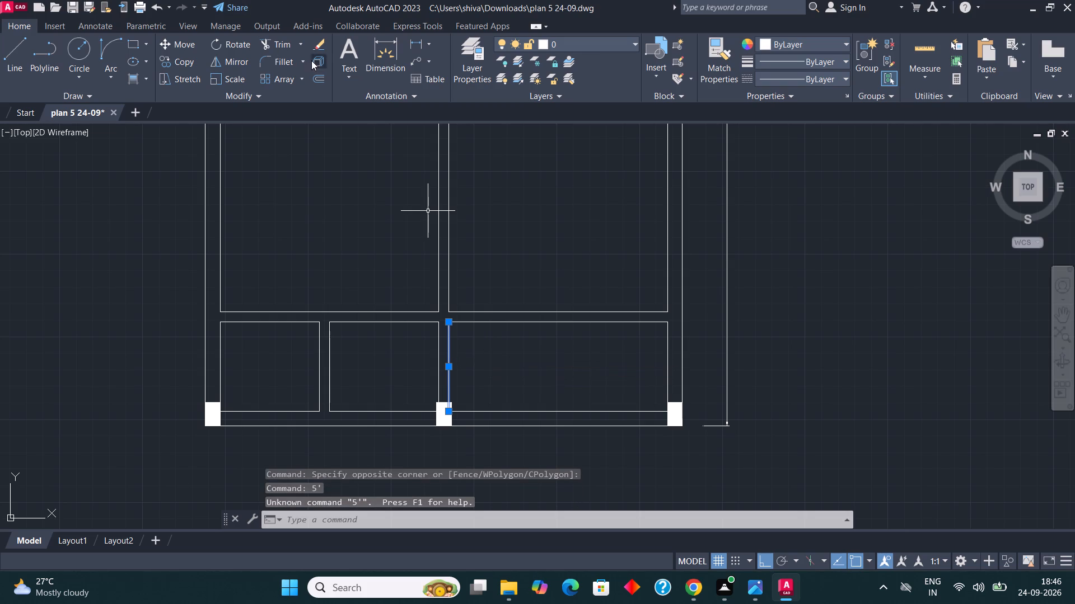
{"action": "left_click", "coordinate": [316, 82]}
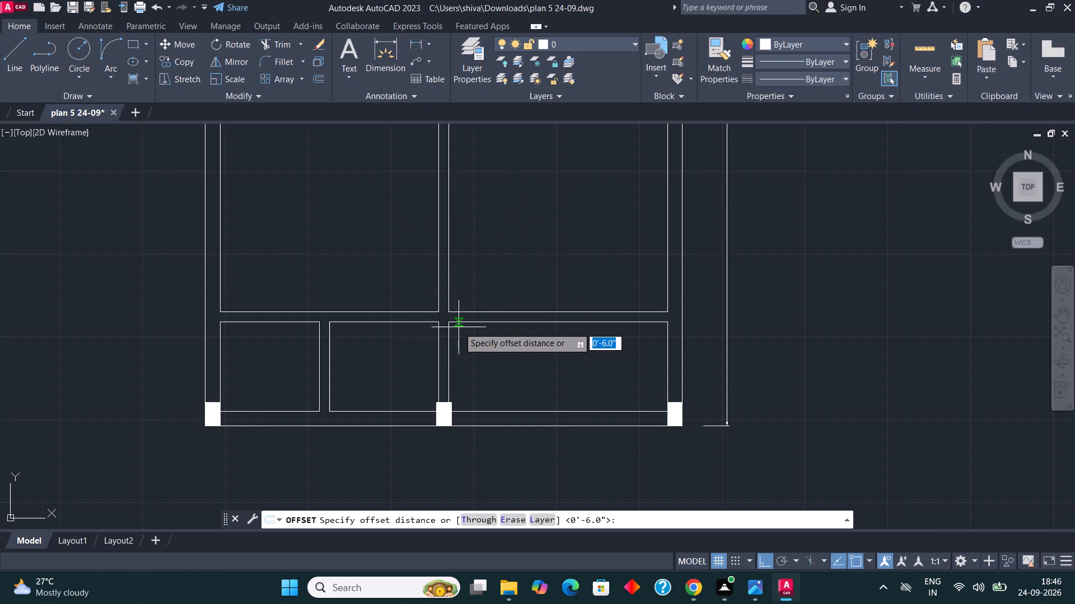
{"action": "type", "text": "5'"}
{"action": "key", "text": "Return"}
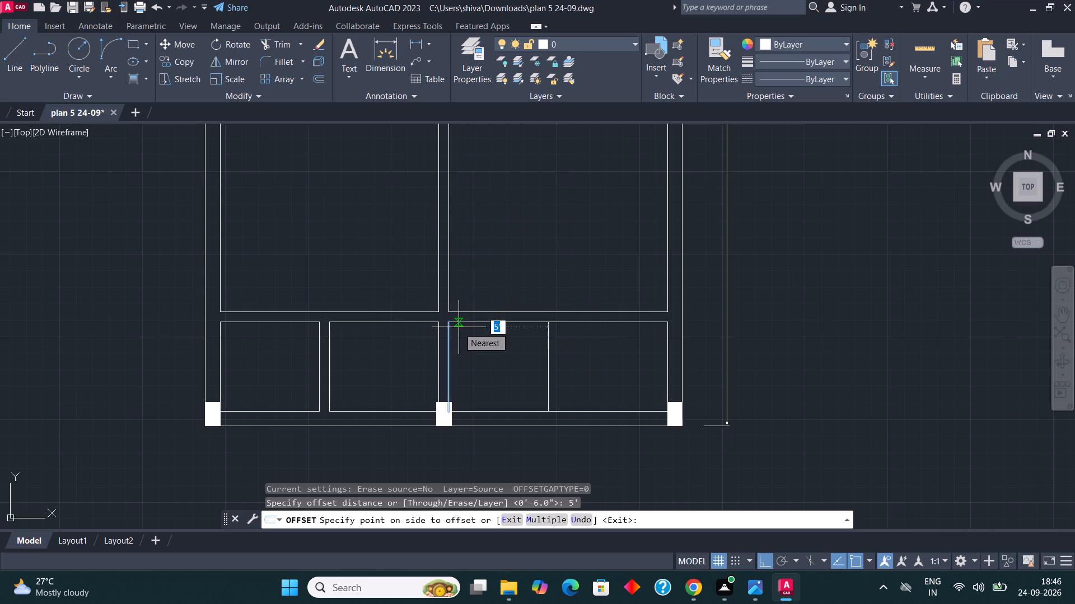
{"action": "left_click_drag", "start_coordinate": [459, 327], "coordinate": [479, 347]}
{"action": "left_click", "coordinate": [551, 359]}
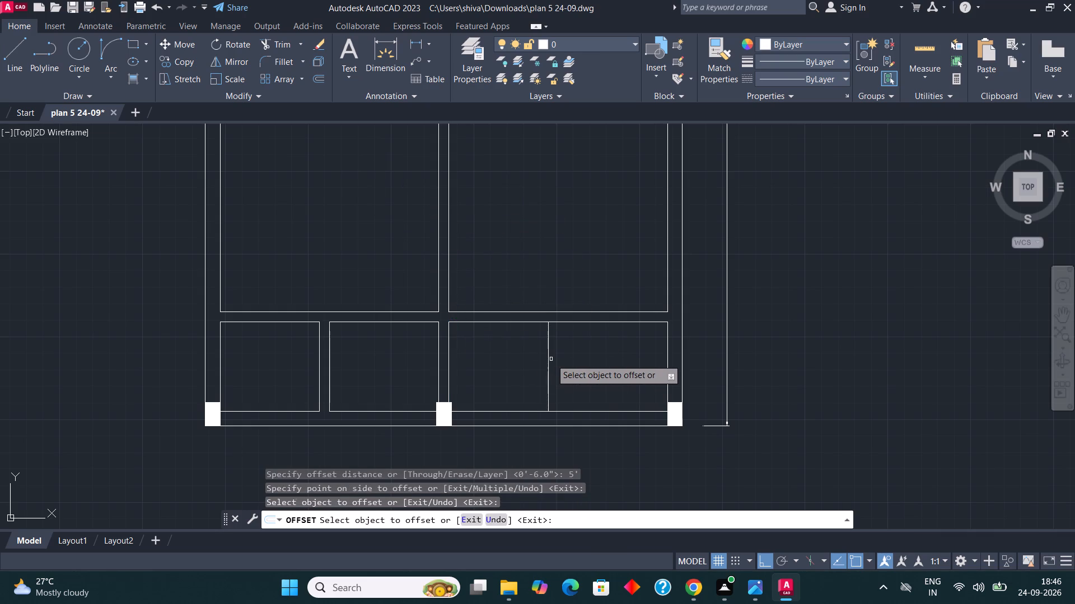
Offset the new vertical line 6" to the right to form the partition wall's second face.
{"action": "left_click", "coordinate": [546, 361]}
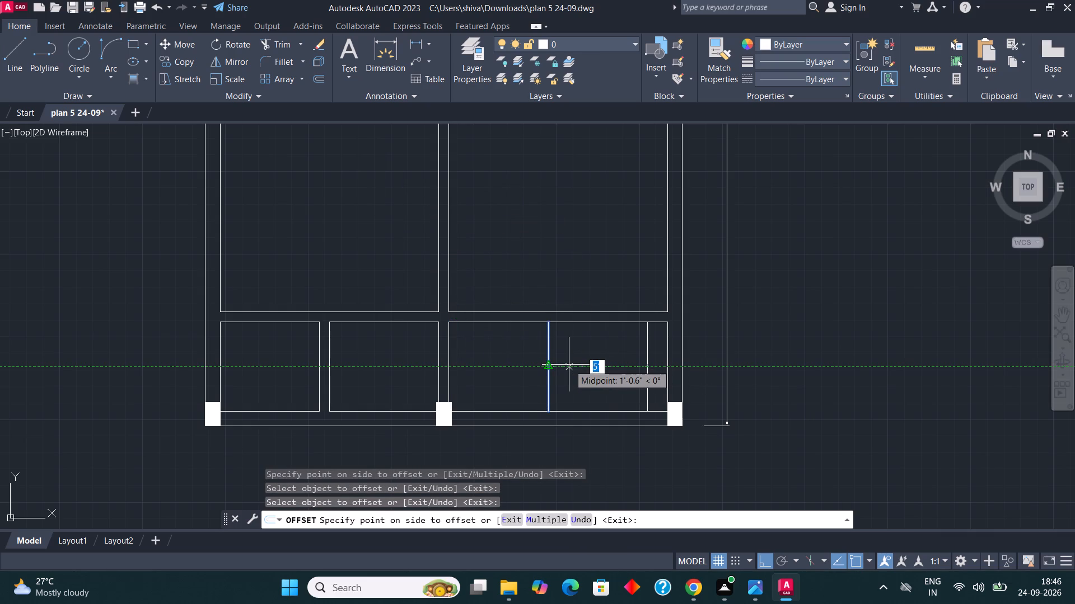
{"action": "type", "text": "6+"}
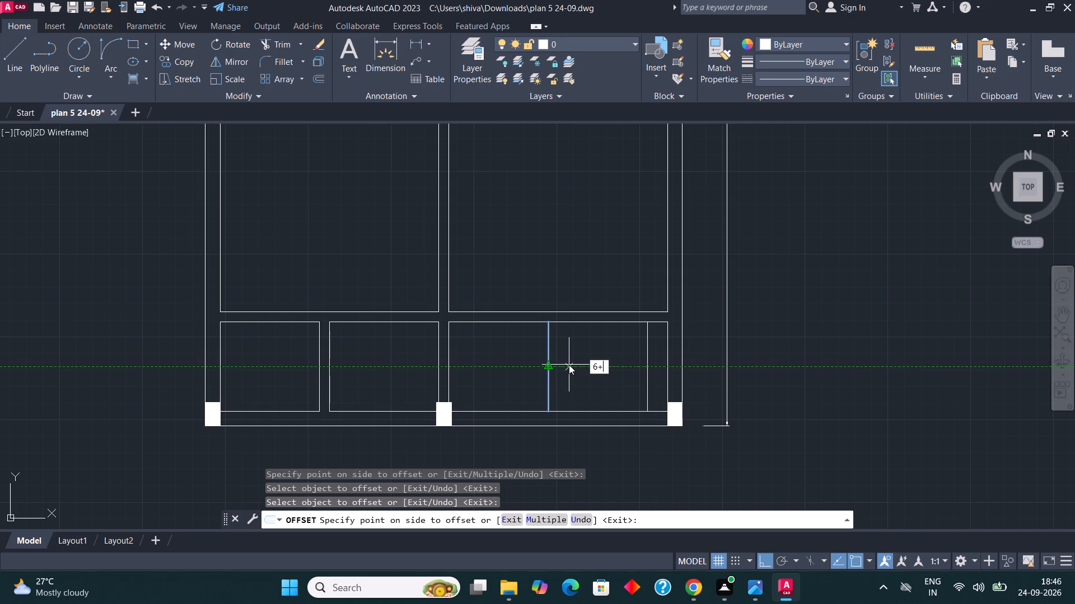
{"action": "key", "text": "BackSpace"}
{"action": "key", "text": "shift+quotedbl"}
{"action": "key", "text": "Return"}
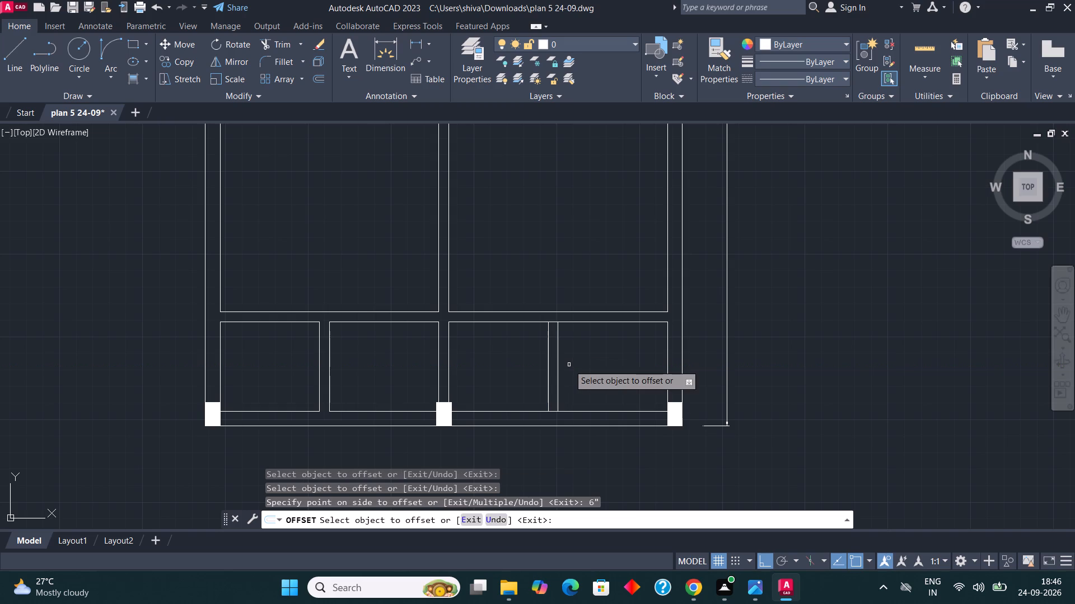
{"action": "scroll", "coordinate": [555, 352], "scroll_direction": "up", "scroll_amount": 2}
{"action": "key", "text": "Escape"}
{"action": "key", "text": "Escape"}
Trim the wall lines between the new partition's two faces at its junctions with the lower horizontal wall and the bottom outer wall.
{"action": "type", "text": "TR"}
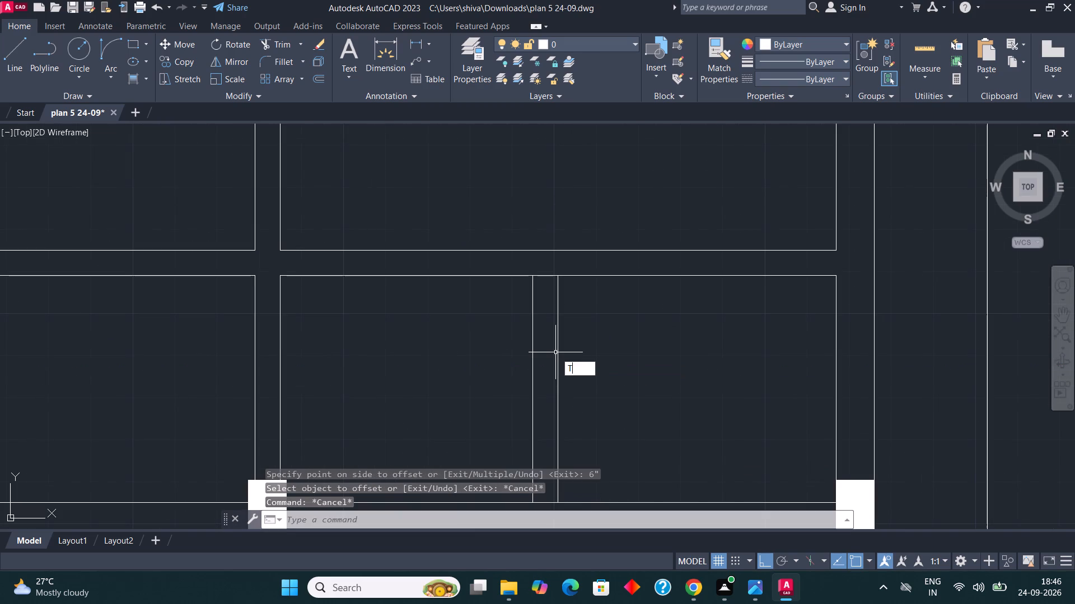
{"action": "key", "text": "Return"}
{"action": "left_click", "coordinate": [548, 263]}
{"action": "left_click", "coordinate": [548, 285]}
{"action": "scroll", "coordinate": [543, 277], "scroll_direction": "down", "scroll_amount": 3}
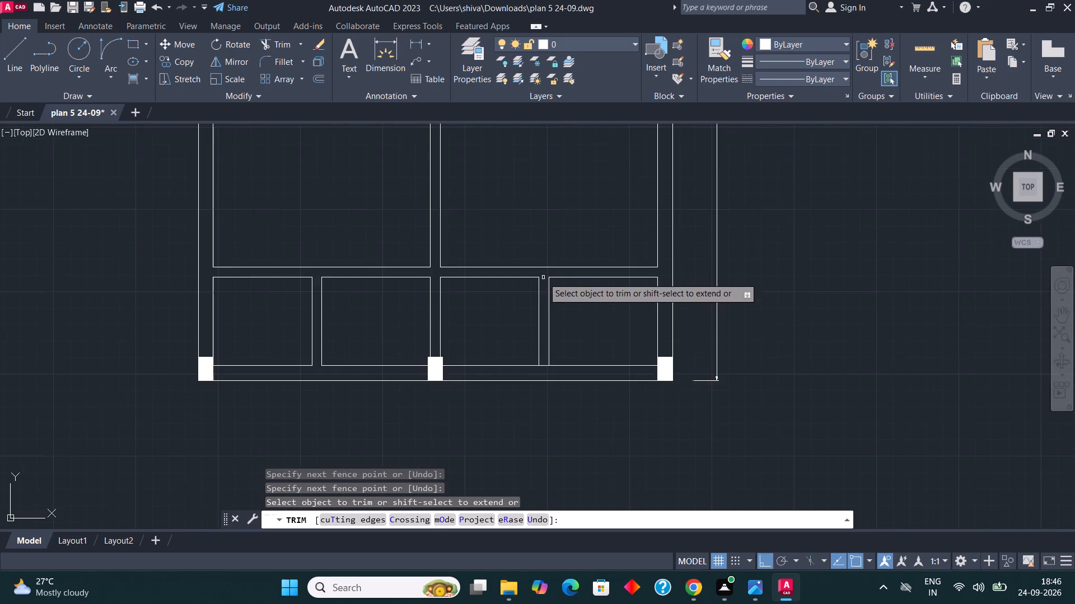
{"action": "scroll", "coordinate": [553, 360], "scroll_direction": "up", "scroll_amount": 2}
{"action": "left_click", "coordinate": [526, 368]}
{"action": "left_click", "coordinate": [527, 383]}
{"action": "key", "text": "Escape"}
{"action": "key", "text": "Escape"}
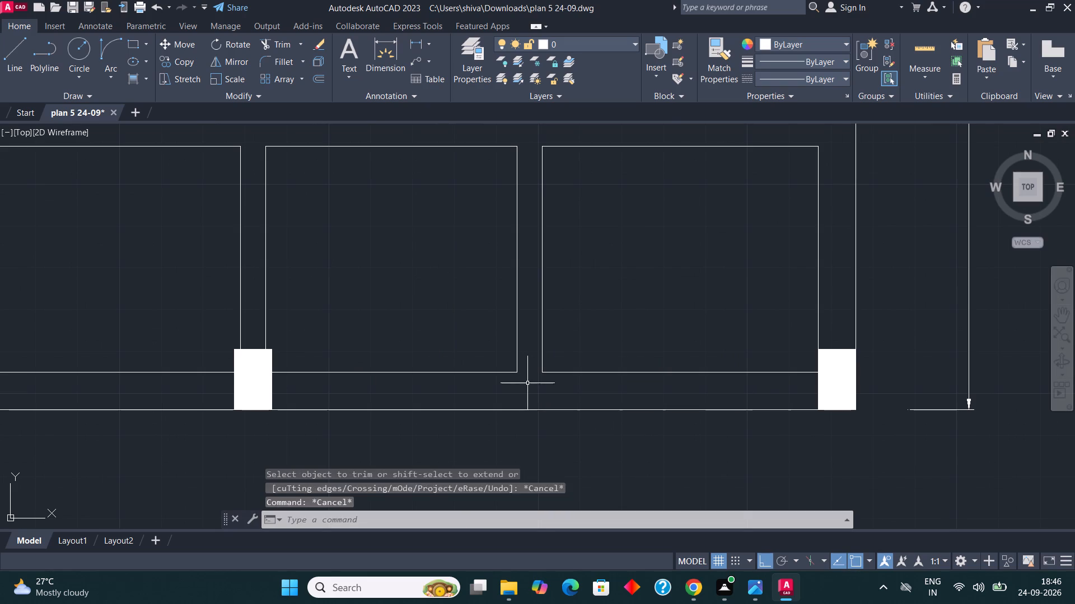
{"action": "key", "text": "Escape"}
{"action": "scroll", "coordinate": [525, 386], "scroll_direction": "down", "scroll_amount": 2}
{"action": "scroll", "coordinate": [634, 405], "scroll_direction": "down", "scroll_amount": 3}
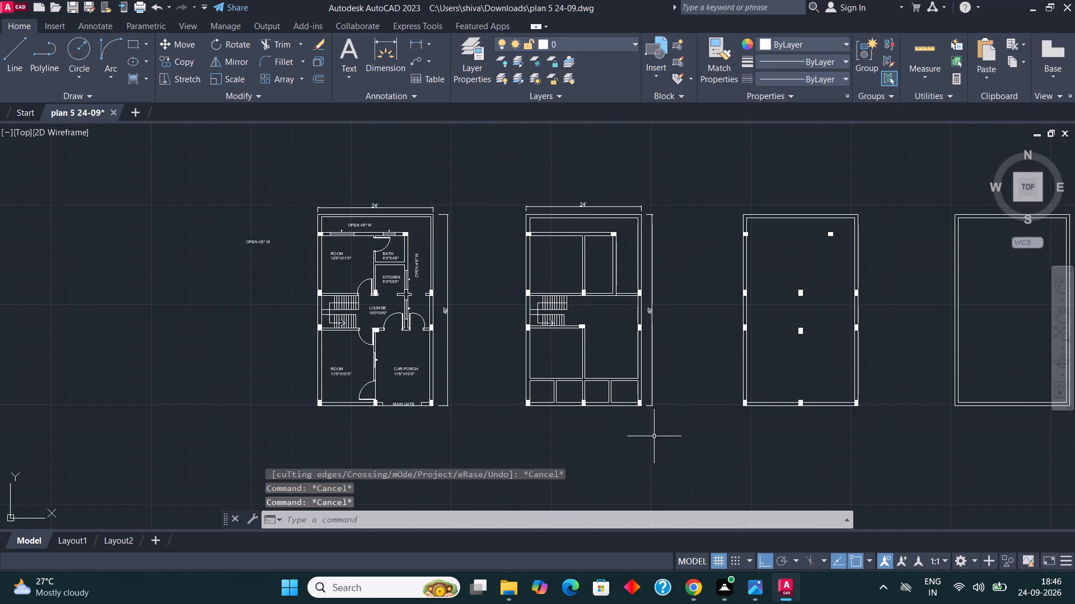
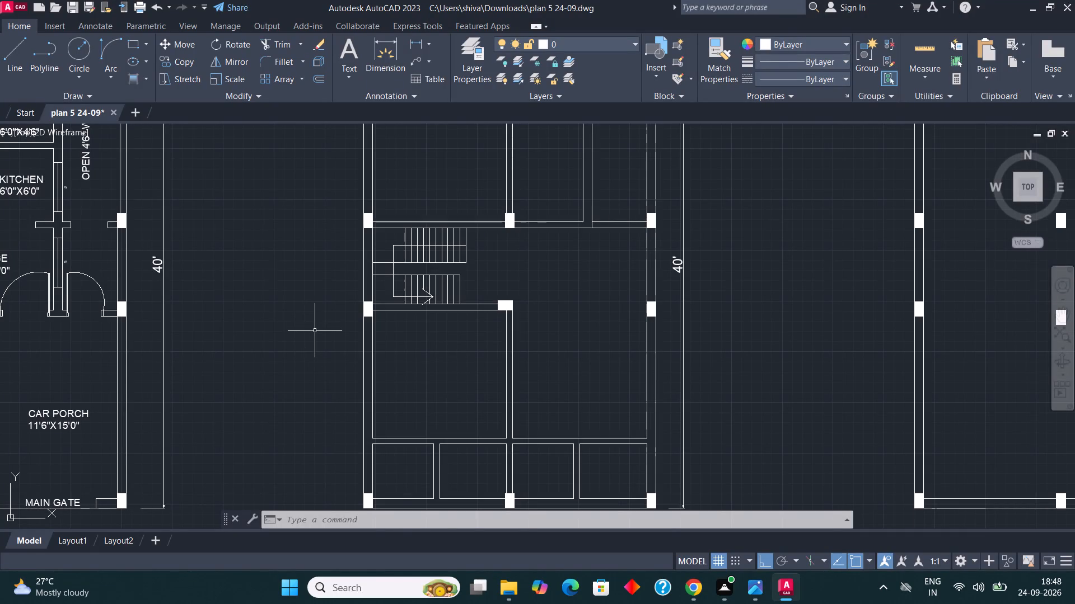
Examine the second plan's walls around the staircase and central columns, comparing them with the finished first plan.
{"action": "scroll", "coordinate": [315, 331], "scroll_direction": "up", "scroll_amount": 1}
{"action": "scroll", "coordinate": [422, 251], "scroll_direction": "down", "scroll_amount": 2}
{"action": "scroll", "coordinate": [494, 307], "scroll_direction": "up", "scroll_amount": 1}
{"action": "scroll", "coordinate": [581, 374], "scroll_direction": "up", "scroll_amount": 3}
{"action": "scroll", "coordinate": [576, 405], "scroll_direction": "down", "scroll_amount": 2}
{"action": "scroll", "coordinate": [557, 355], "scroll_direction": "down", "scroll_amount": 1}
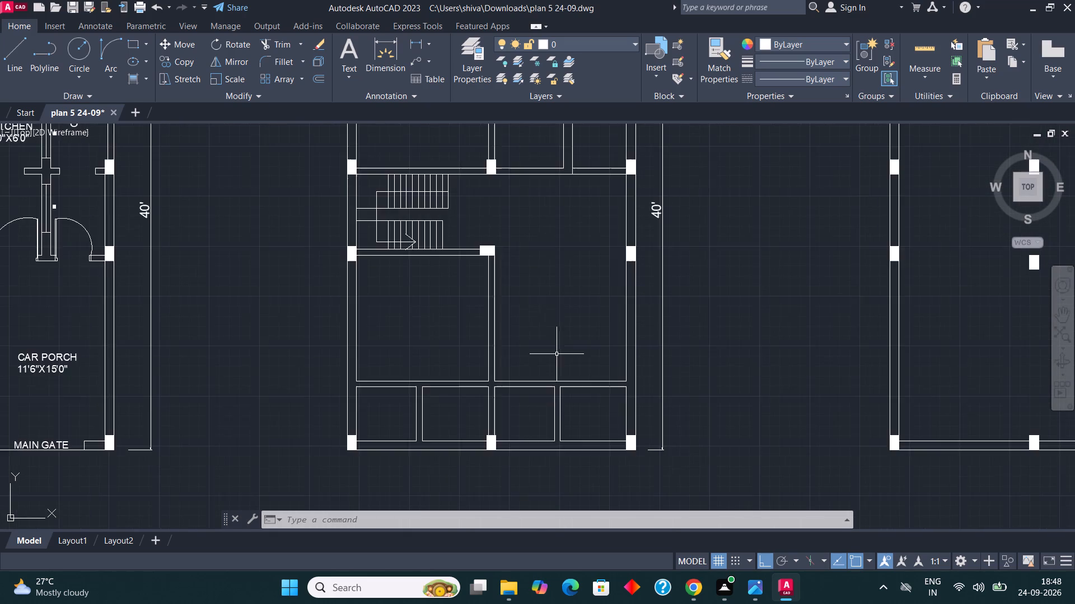
{"action": "scroll", "coordinate": [545, 291], "scroll_direction": "up", "scroll_amount": 1}
{"action": "scroll", "coordinate": [535, 385], "scroll_direction": "down", "scroll_amount": 2}
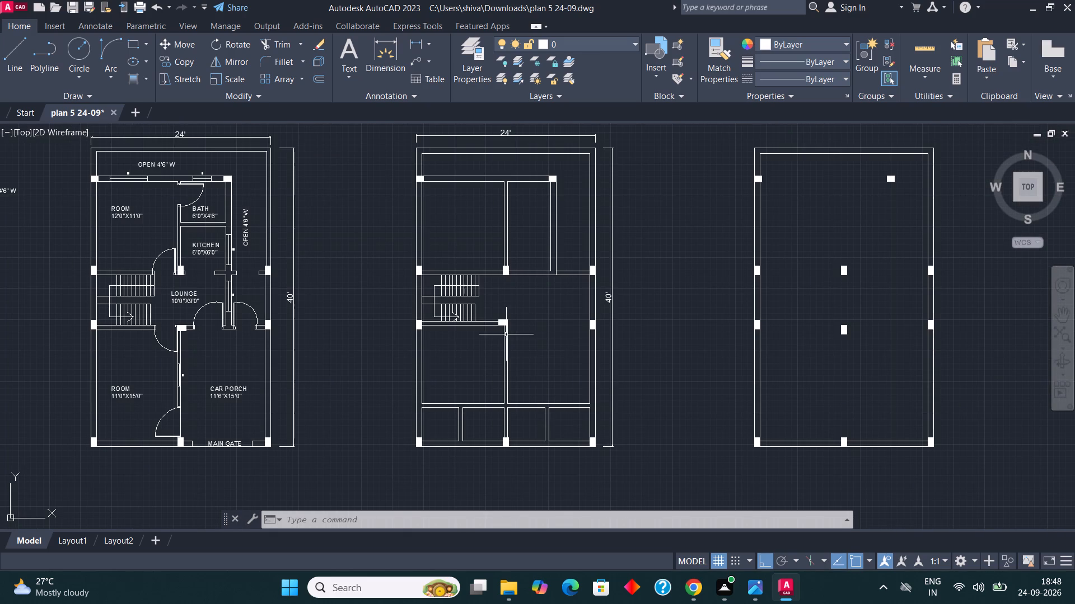
{"action": "scroll", "coordinate": [496, 294], "scroll_direction": "up", "scroll_amount": 1}
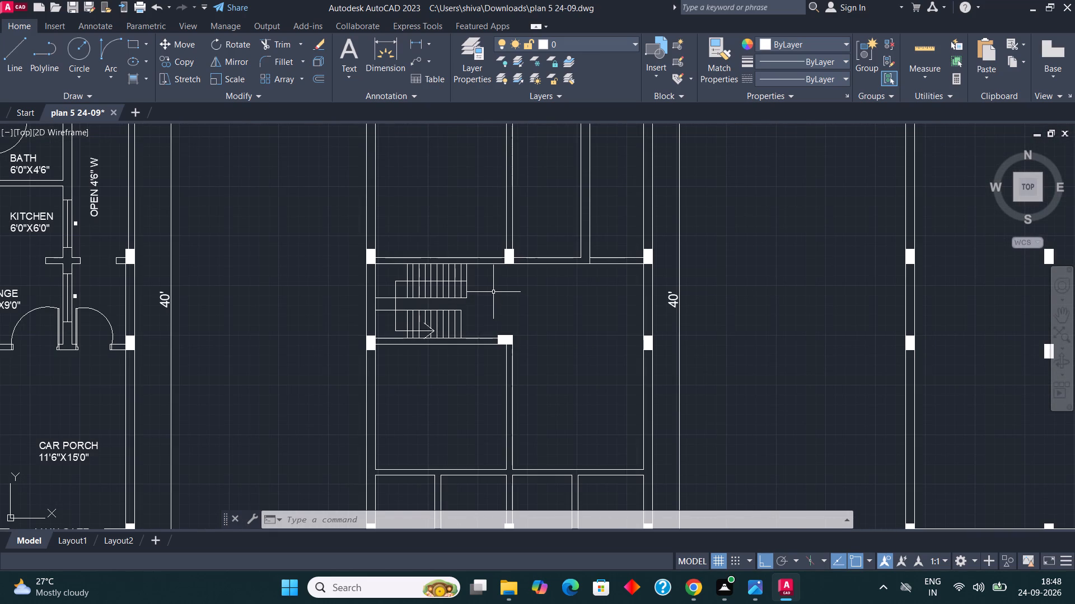
{"action": "scroll", "coordinate": [516, 291], "scroll_direction": "down", "scroll_amount": 1}
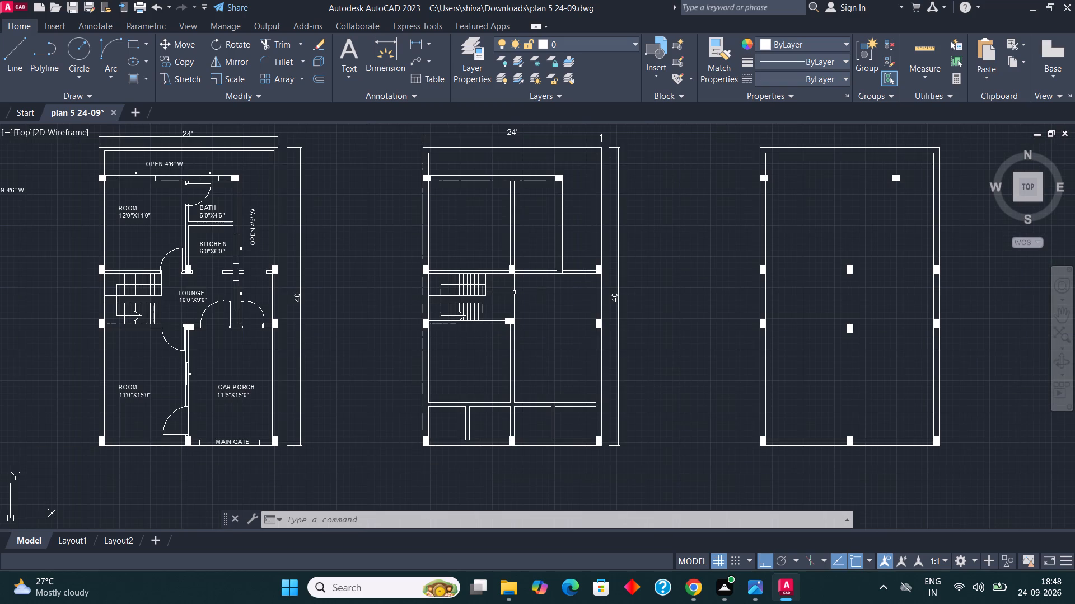
{"action": "scroll", "coordinate": [521, 298], "scroll_direction": "up", "scroll_amount": 2}
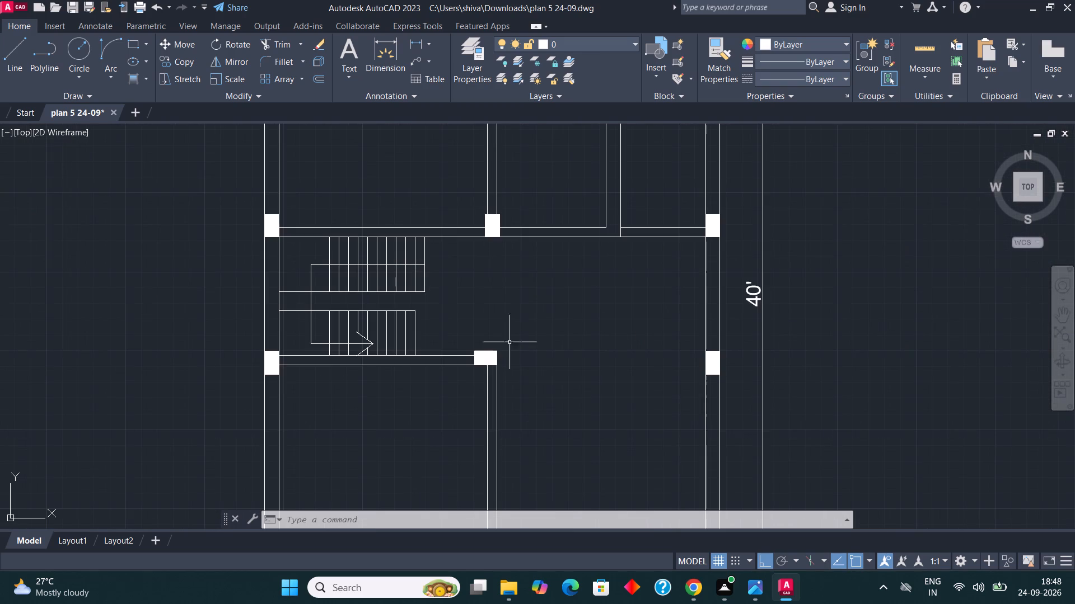
{"action": "scroll", "coordinate": [508, 345], "scroll_direction": "up", "scroll_amount": 1}
{"action": "key", "text": "Escape"}
{"action": "key", "text": "Escape"}
{"action": "key", "text": "Escape"}
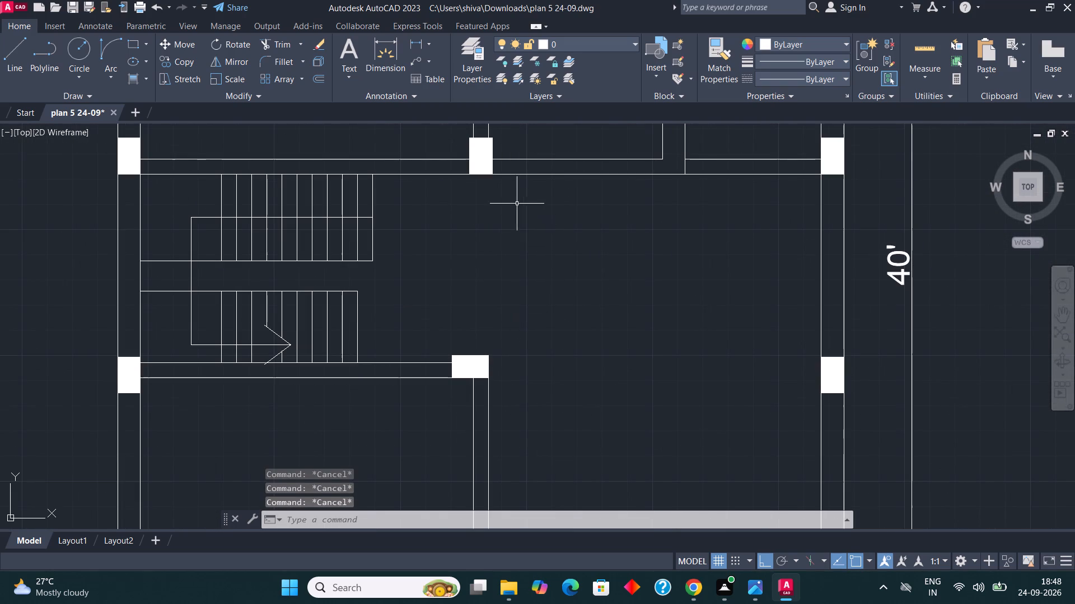
{"action": "scroll", "coordinate": [494, 159], "scroll_direction": "up", "scroll_amount": 2}
{"action": "scroll", "coordinate": [493, 176], "scroll_direction": "down", "scroll_amount": 2}
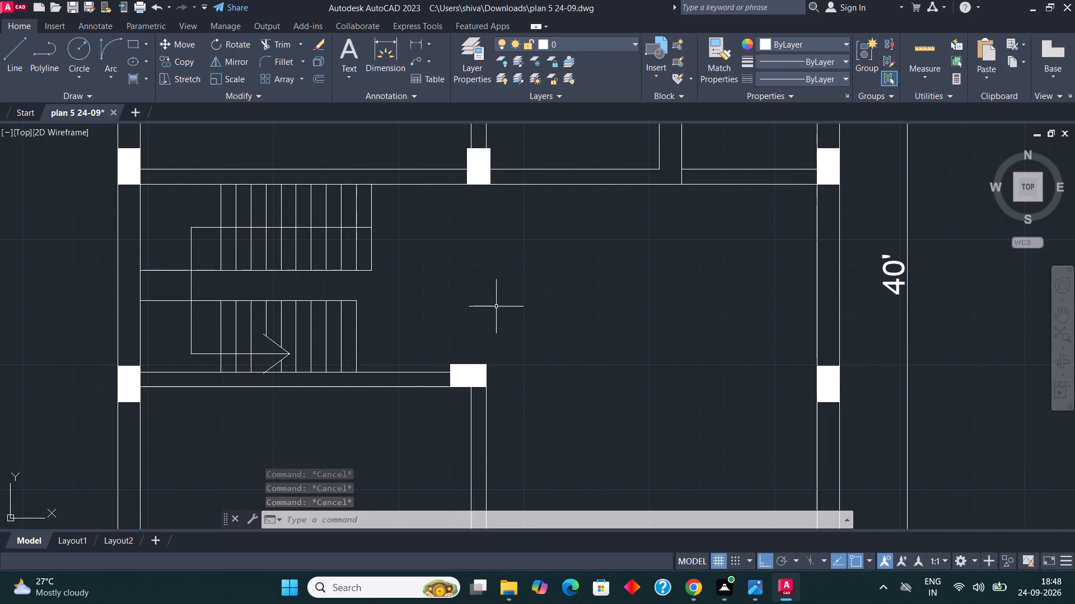
Draw a vertical line from the lower central column's right edge up to the central wall's right face above the upper column.
{"action": "key", "text": "l"}
{"action": "key", "text": "Return"}
{"action": "scroll", "coordinate": [497, 339], "scroll_direction": "down", "scroll_amount": 1}
{"action": "scroll", "coordinate": [498, 367], "scroll_direction": "up", "scroll_amount": 2}
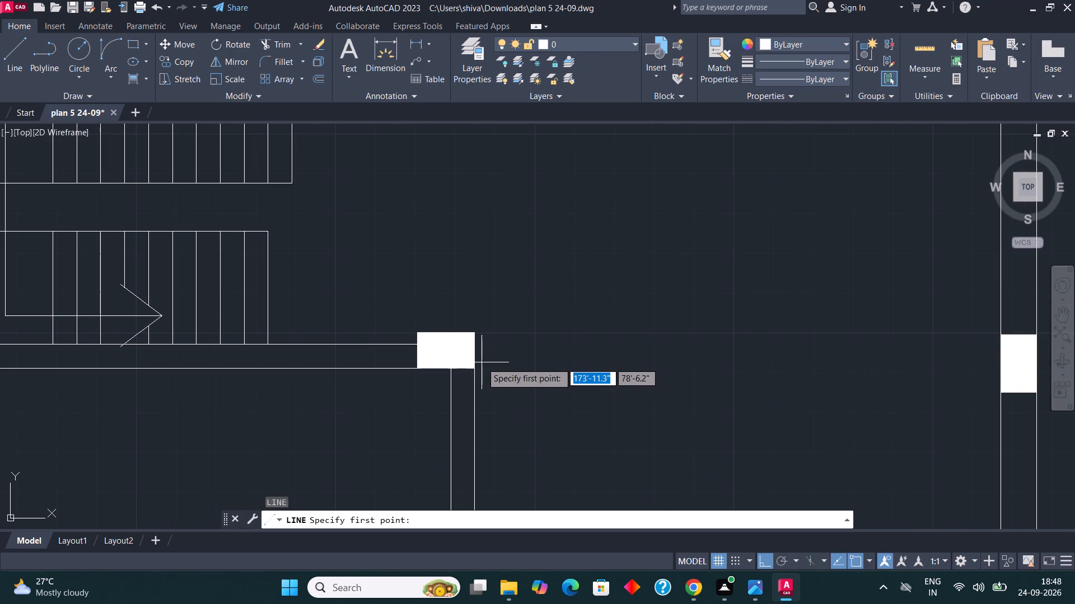
{"action": "left_click", "coordinate": [474, 372]}
{"action": "scroll", "coordinate": [474, 375], "scroll_direction": "down", "scroll_amount": 3}
{"action": "scroll", "coordinate": [469, 173], "scroll_direction": "up", "scroll_amount": 2}
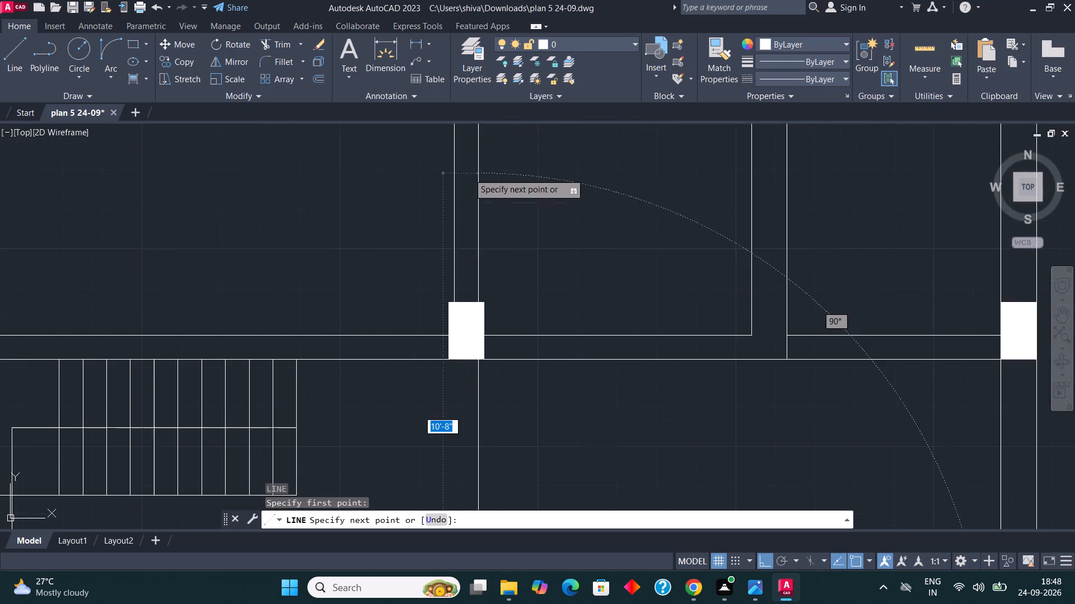
{"action": "scroll", "coordinate": [457, 280], "scroll_direction": "up", "scroll_amount": 2}
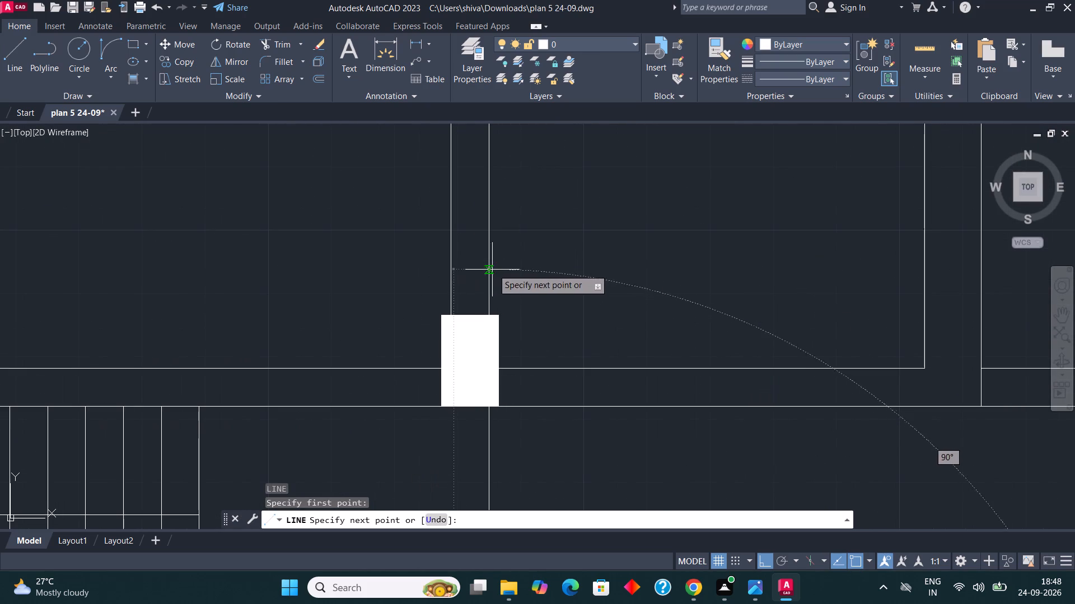
{"action": "scroll", "coordinate": [499, 257], "scroll_direction": "up", "scroll_amount": 1}
{"action": "left_click", "coordinate": [499, 257]}
{"action": "scroll", "coordinate": [512, 196], "scroll_direction": "down", "scroll_amount": 4}
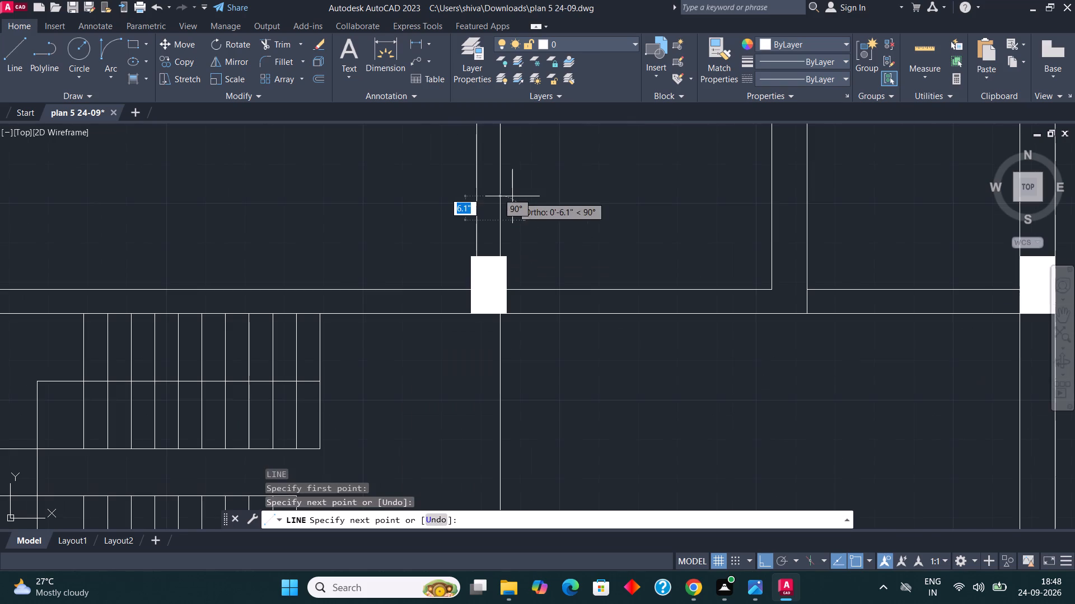
{"action": "key", "text": "Escape"}
Offset the new vertical line between the central columns 6" to the left to form the wall's second face.
{"action": "scroll", "coordinate": [524, 312], "scroll_direction": "down", "scroll_amount": 2}
{"action": "left_click", "coordinate": [528, 375]}
{"action": "left_click", "coordinate": [480, 369]}
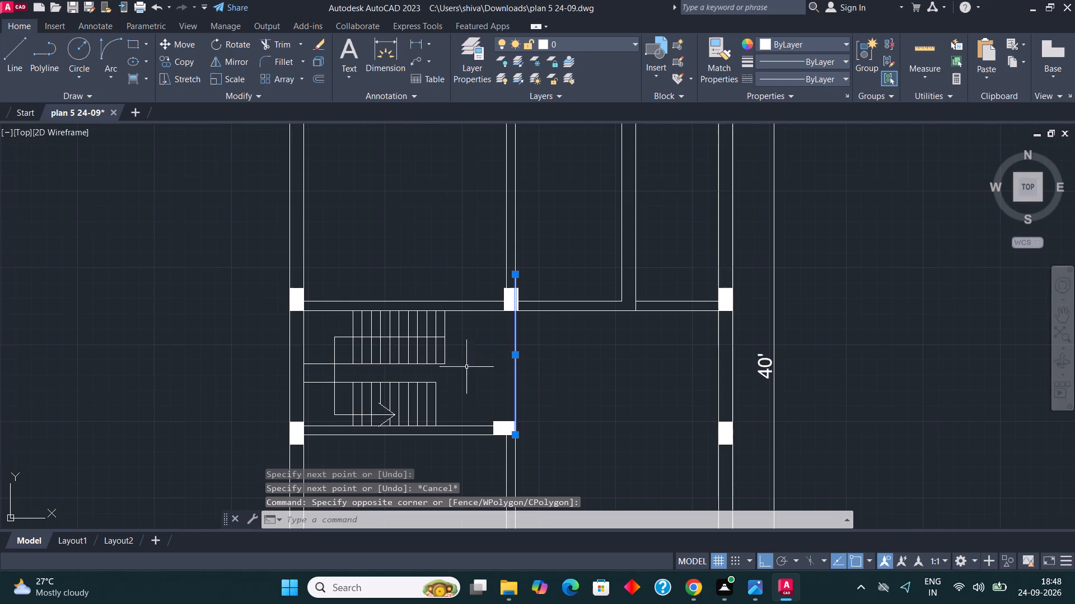
{"action": "left_click", "coordinate": [322, 77]}
{"action": "type", "text": "4\""}
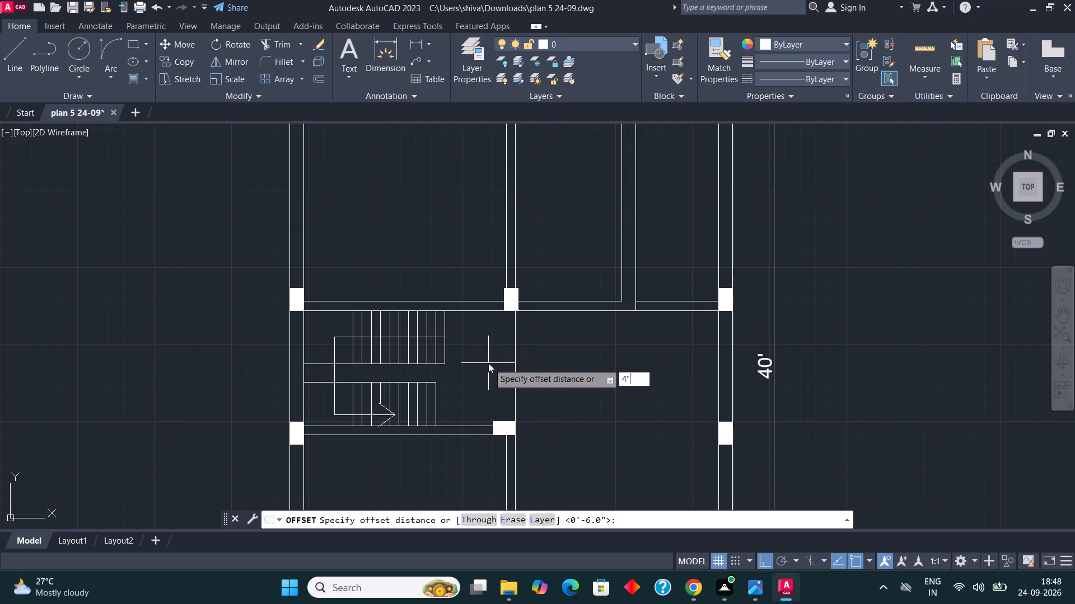
{"action": "key", "text": "BackSpace"}
{"action": "key", "text": "BackSpace"}
{"action": "type", "text": "6\""}
{"action": "key", "text": "Return"}
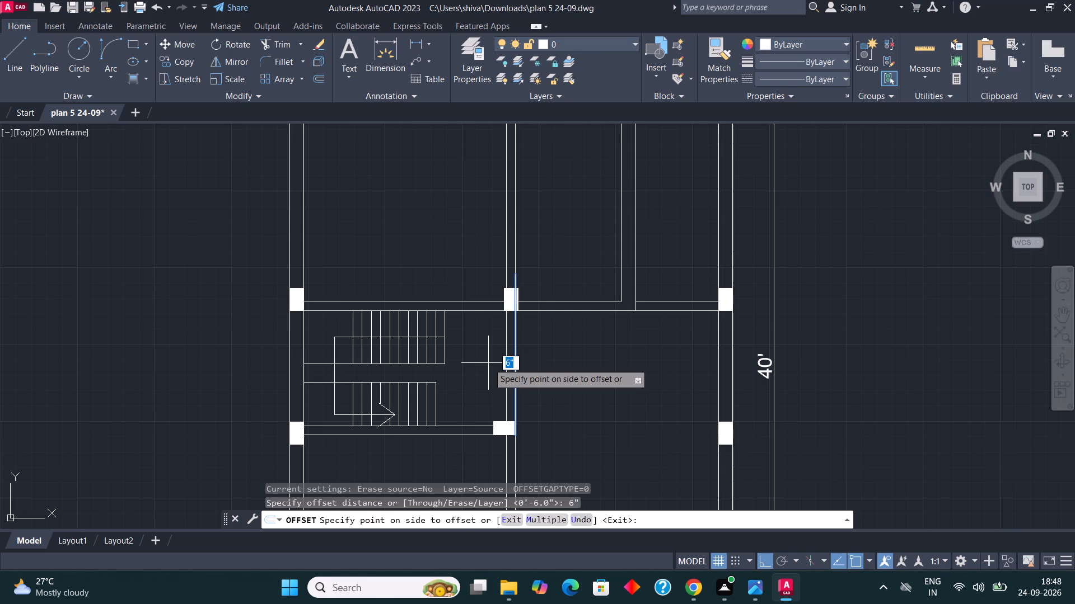
{"action": "left_click", "coordinate": [488, 363]}
{"action": "scroll", "coordinate": [514, 297], "scroll_direction": "down", "scroll_amount": 2}
{"action": "scroll", "coordinate": [528, 349], "scroll_direction": "up", "scroll_amount": 2}
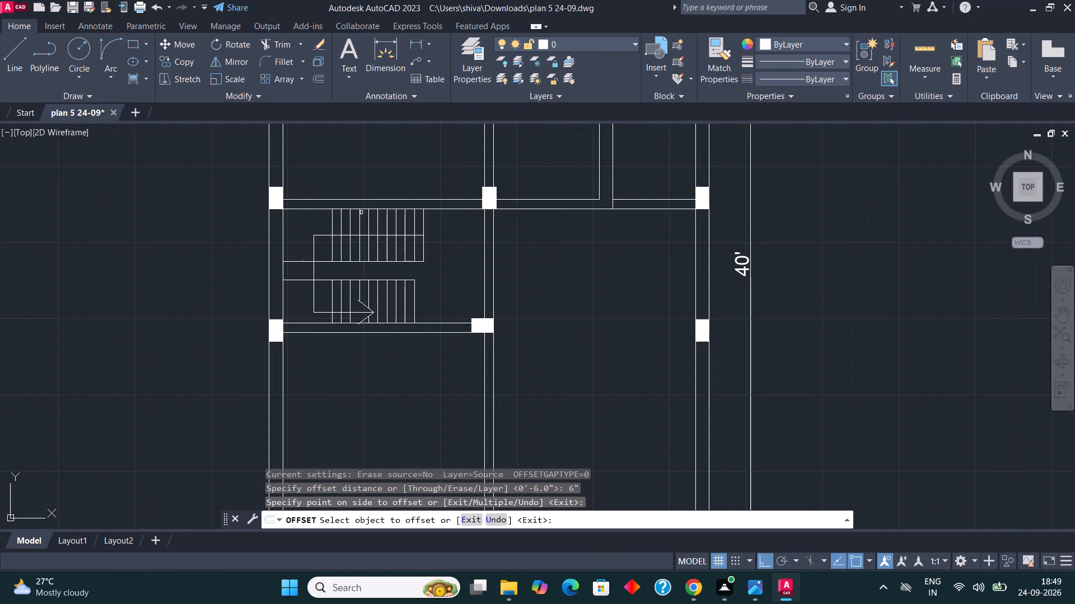
{"action": "scroll", "coordinate": [438, 241], "scroll_direction": "up", "scroll_amount": 3}
{"action": "scroll", "coordinate": [571, 375], "scroll_direction": "down", "scroll_amount": 1}
{"action": "key", "text": "Escape"}
{"action": "key", "text": "Escape"}
{"action": "key", "text": "Escape"}
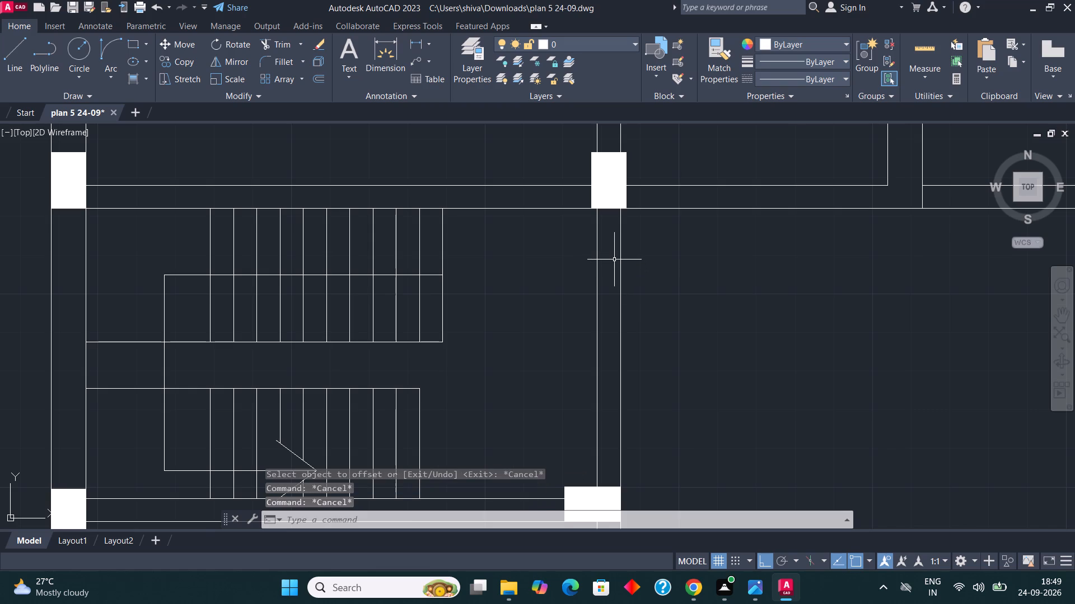
Draw a short horizontal line across the new central wall just below the upper central column.
{"action": "key", "text": "l"}
{"action": "key", "text": "Return"}
{"action": "scroll", "coordinate": [632, 236], "scroll_direction": "up", "scroll_amount": 1}
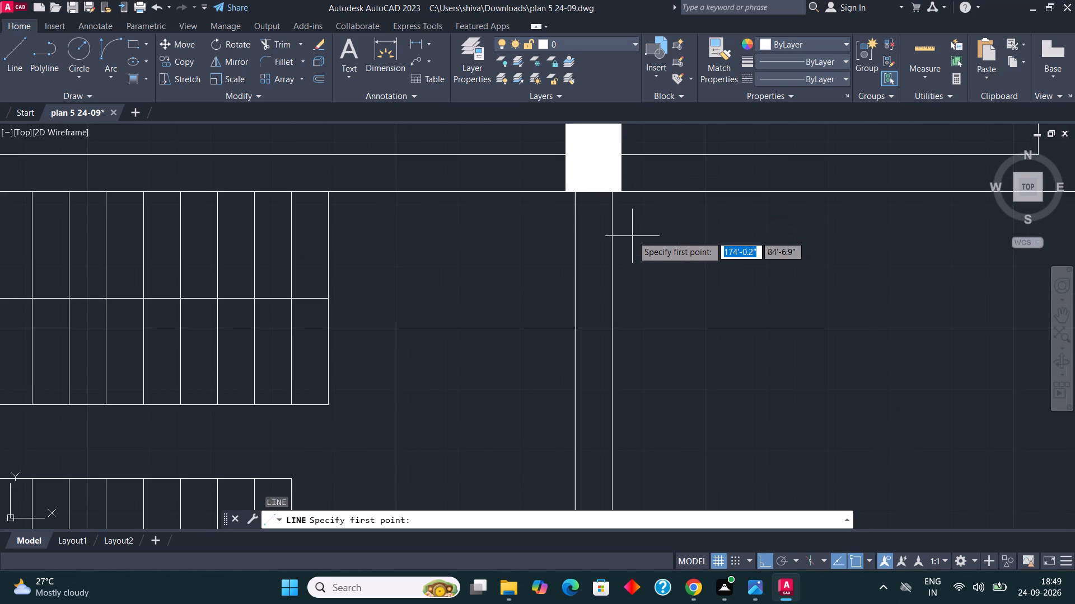
{"action": "left_click", "coordinate": [633, 232]}
{"action": "left_click", "coordinate": [548, 233]}
{"action": "key", "text": "Escape"}
{"action": "key", "text": "Escape"}
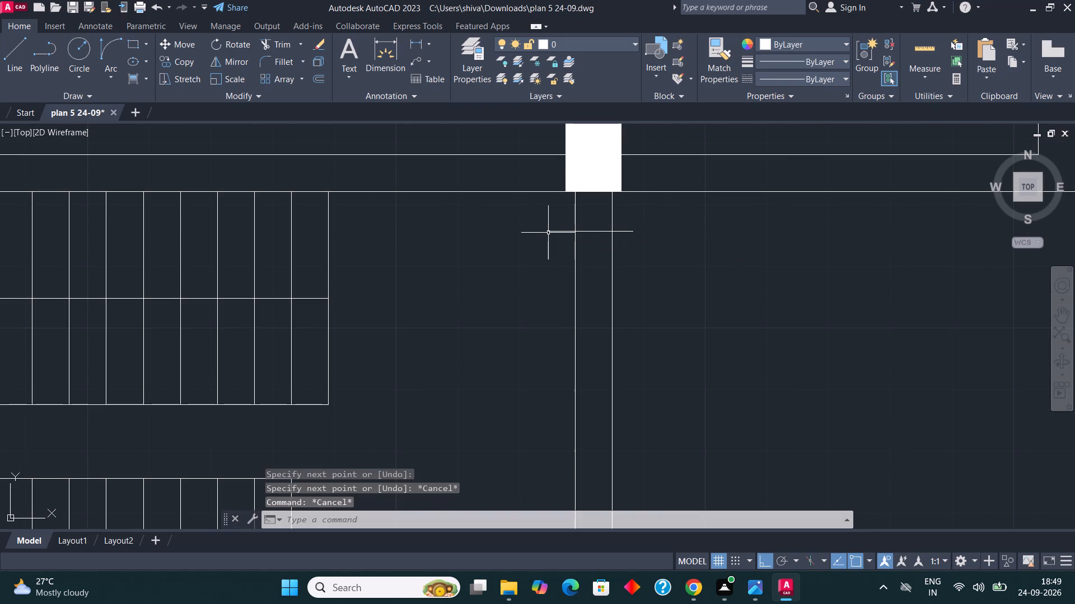
Trim the short horizontal line's overhanging ends back to the wall's two faces.
{"action": "type", "text": "TR"}
{"action": "key", "text": "Return"}
{"action": "scroll", "coordinate": [559, 218], "scroll_direction": "up", "scroll_amount": 2}
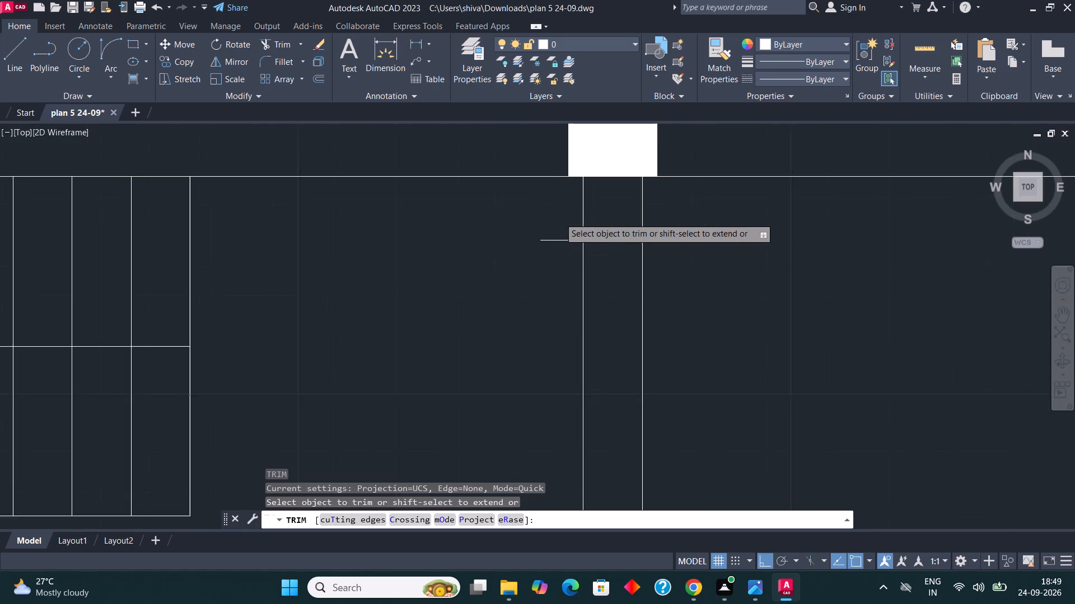
{"action": "left_click_drag", "start_coordinate": [559, 218], "coordinate": [568, 271]}
{"action": "left_click", "coordinate": [568, 277]}
{"action": "left_click", "coordinate": [583, 254]}
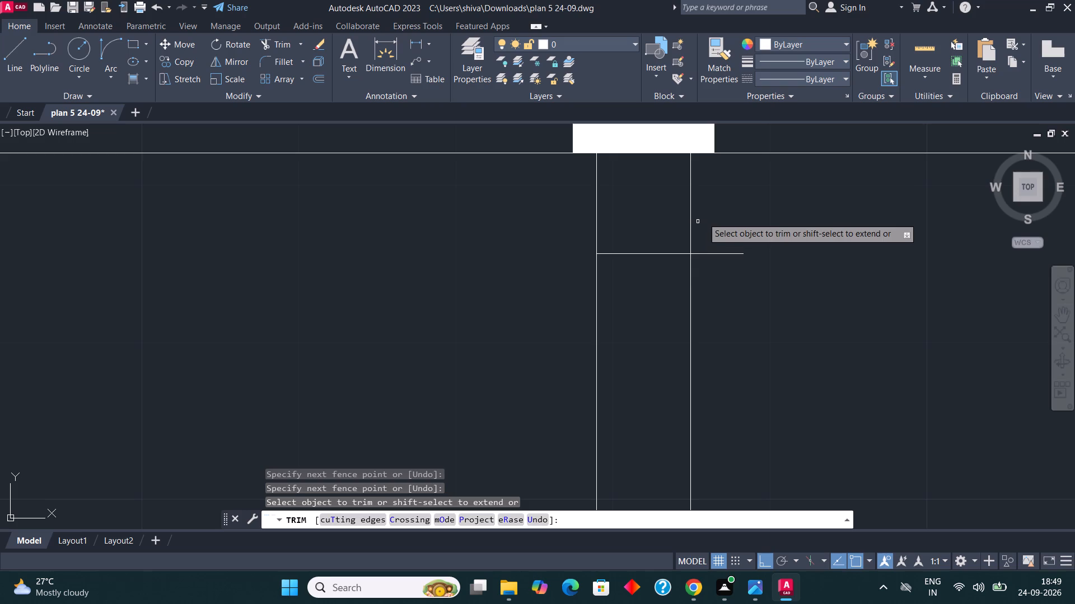
{"action": "left_click_drag", "start_coordinate": [703, 216], "coordinate": [703, 239]}
{"action": "left_click", "coordinate": [711, 285]}
{"action": "key", "text": "Escape"}
{"action": "key", "text": "Escape"}
Offset the short line across the central wall 3' downward to mark the opening's other end.
{"action": "left_click", "coordinate": [658, 285]}
{"action": "left_click", "coordinate": [652, 243]}
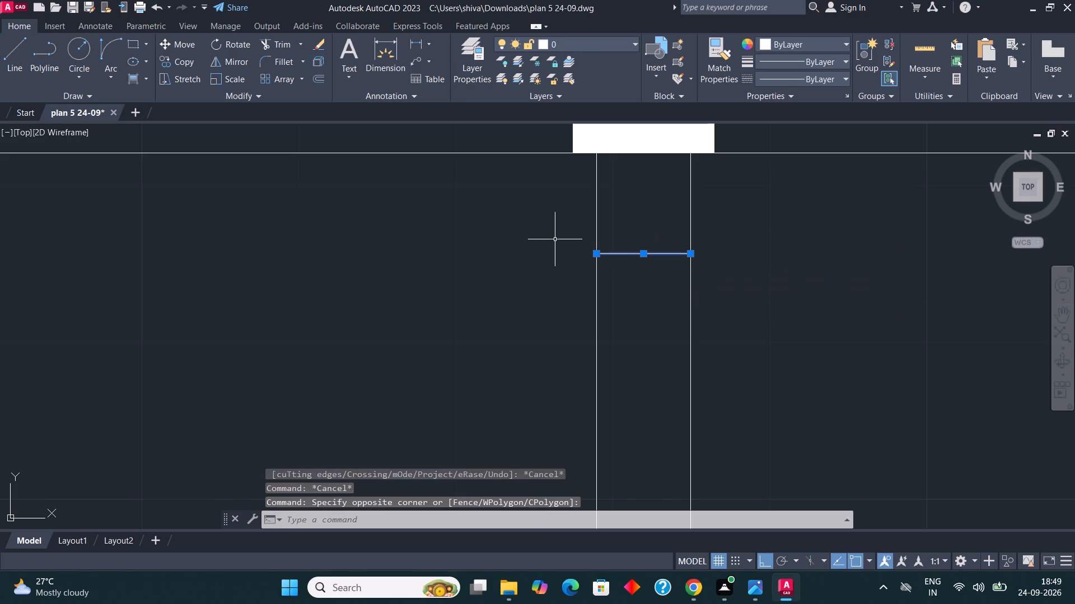
{"action": "scroll", "coordinate": [425, 209], "scroll_direction": "down", "scroll_amount": 2}
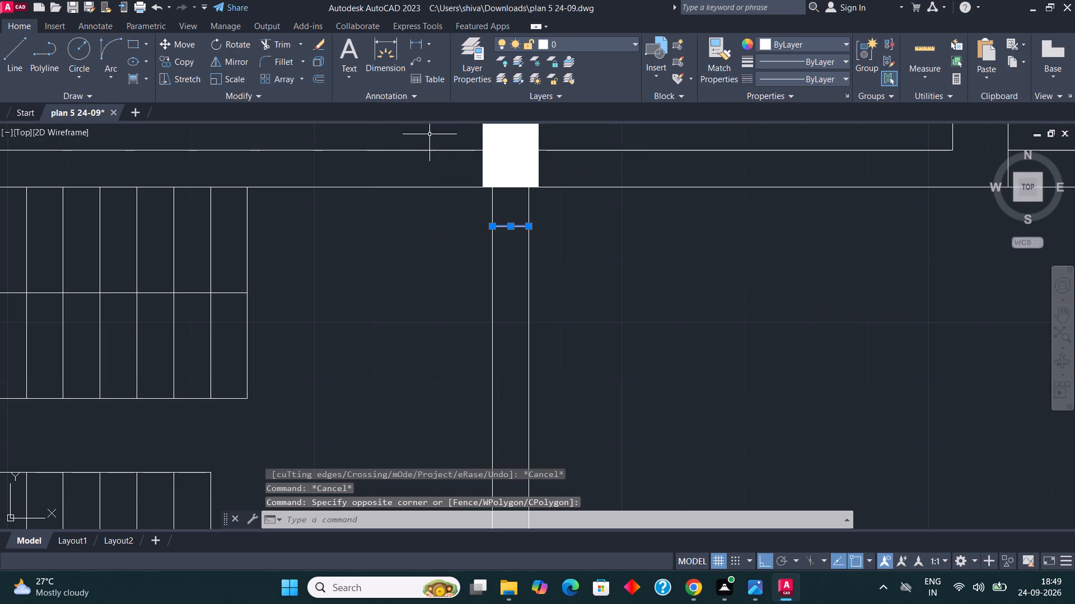
{"action": "left_click", "coordinate": [319, 84]}
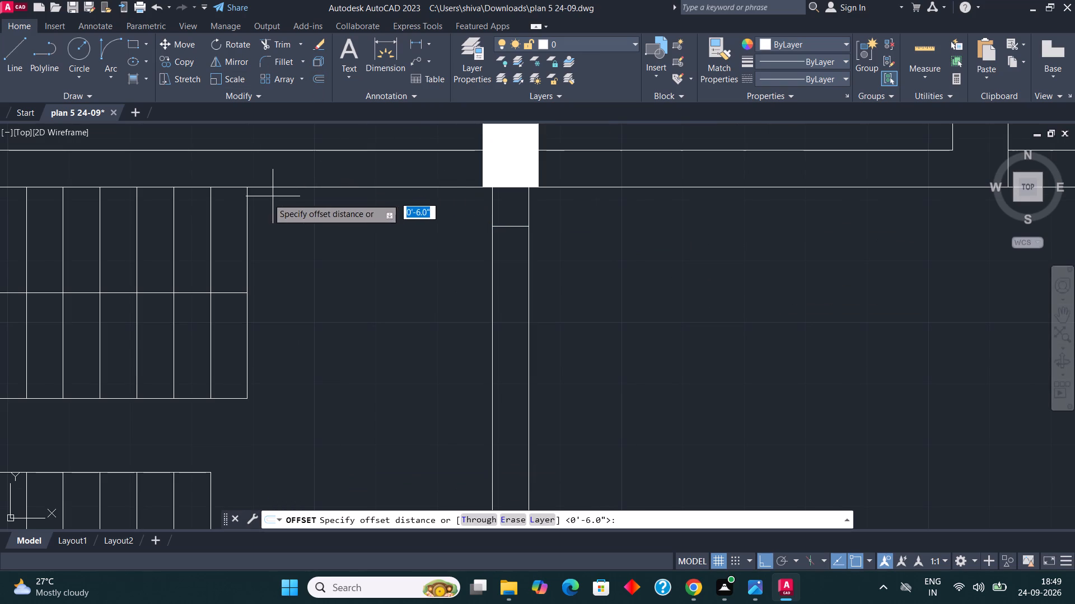
{"action": "type", "text": "3'"}
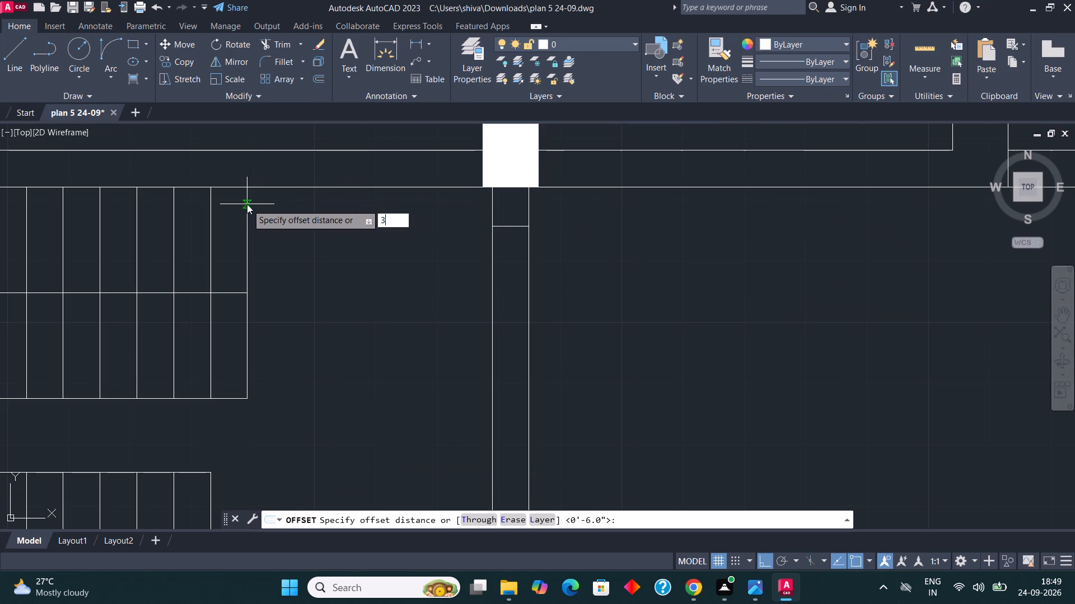
{"action": "key", "text": "Return"}
{"action": "scroll", "coordinate": [439, 273], "scroll_direction": "down", "scroll_amount": 2}
{"action": "left_click", "coordinate": [439, 273]}
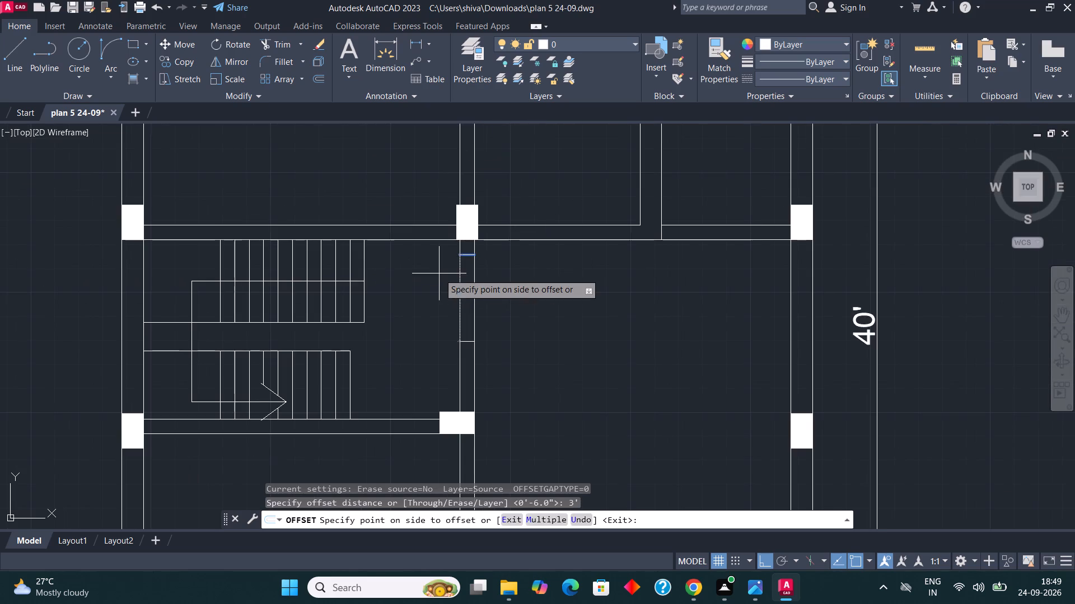
{"action": "scroll", "coordinate": [480, 345], "scroll_direction": "up", "scroll_amount": 2}
{"action": "key", "text": "Escape"}
{"action": "key", "text": "Escape"}
{"action": "key", "text": "Escape"}
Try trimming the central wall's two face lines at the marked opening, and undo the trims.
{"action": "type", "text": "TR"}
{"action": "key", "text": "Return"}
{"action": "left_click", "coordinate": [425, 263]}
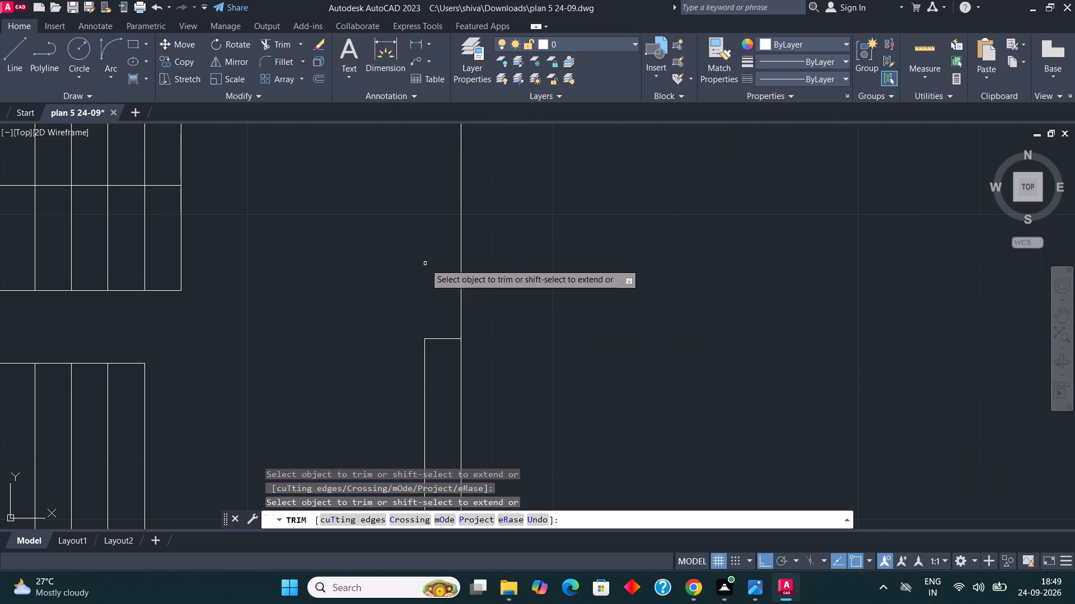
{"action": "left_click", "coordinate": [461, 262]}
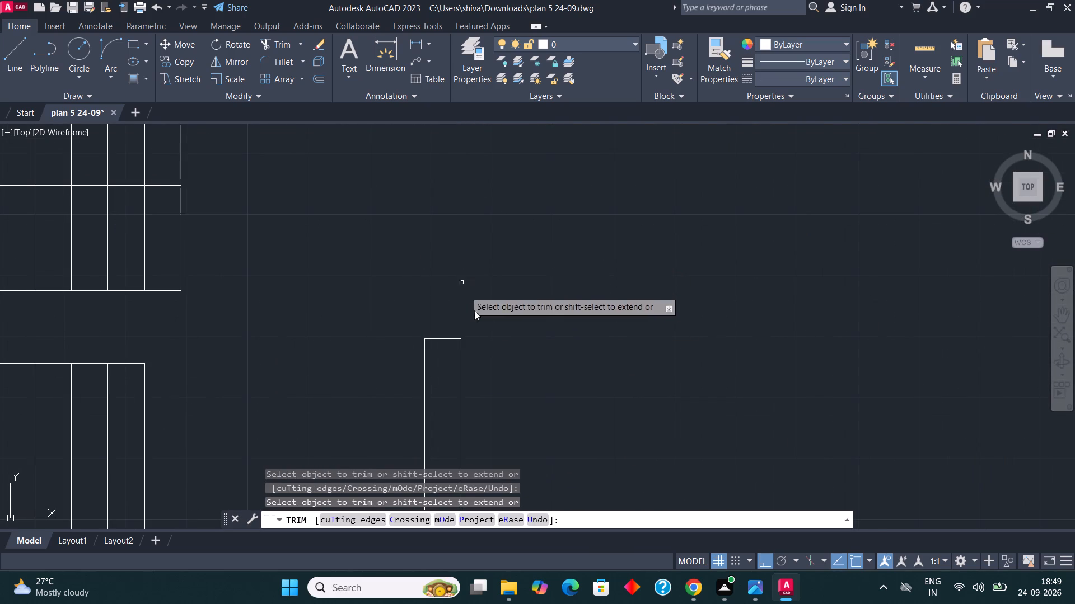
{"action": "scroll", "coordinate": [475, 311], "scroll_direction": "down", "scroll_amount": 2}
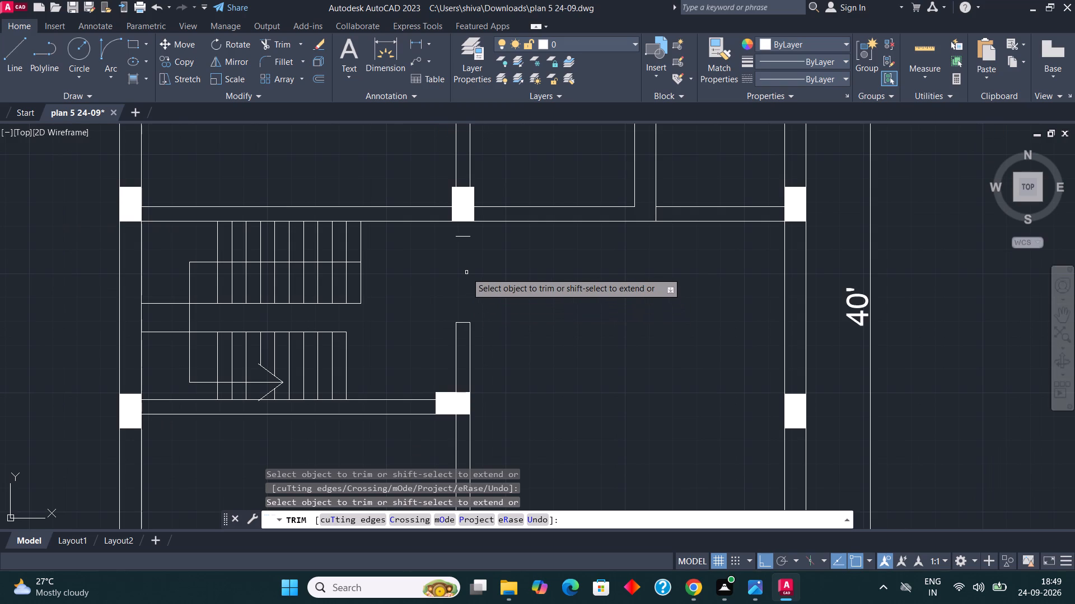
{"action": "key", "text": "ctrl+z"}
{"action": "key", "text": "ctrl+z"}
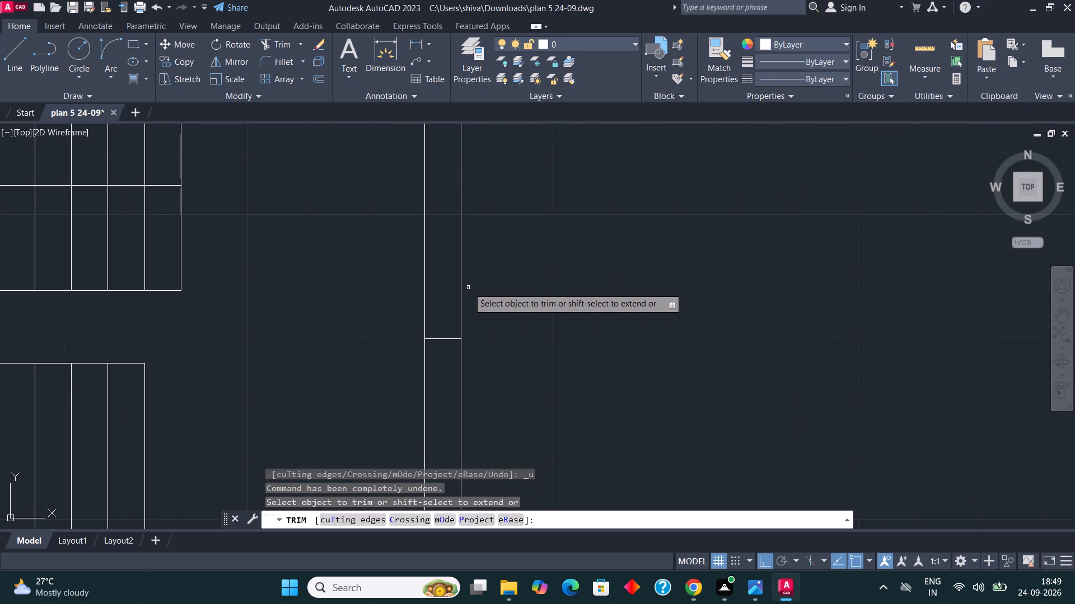
Trim the central wall's two face lines between the short crosslines to cut the 3' opening beside the staircase.
{"action": "scroll", "coordinate": [484, 315], "scroll_direction": "down", "scroll_amount": 1}
{"action": "left_click", "coordinate": [469, 252]}
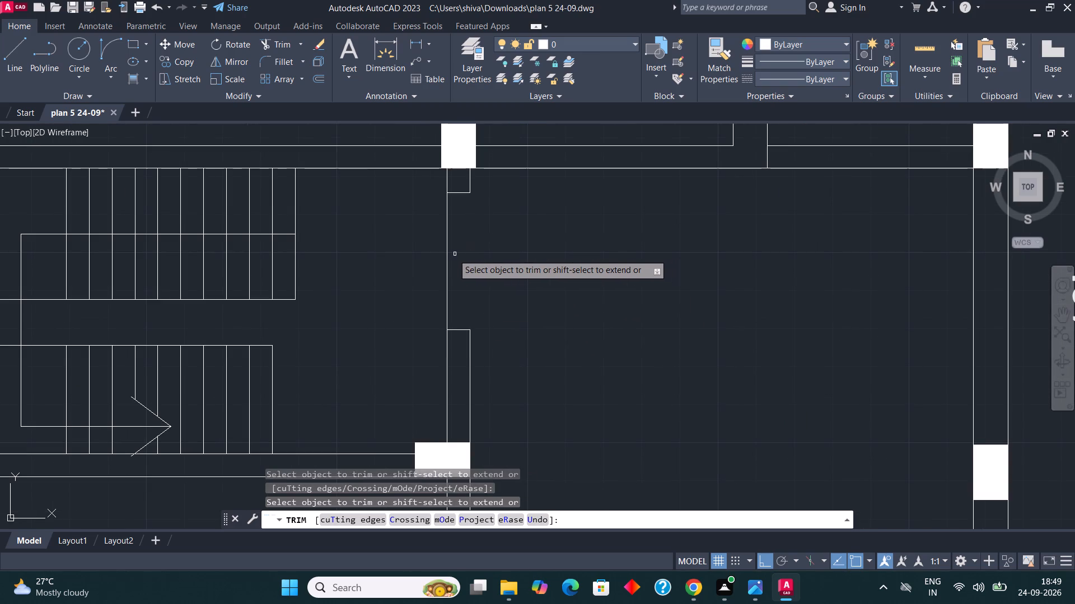
{"action": "left_click", "coordinate": [447, 254]}
{"action": "scroll", "coordinate": [447, 254], "scroll_direction": "down", "scroll_amount": 2}
{"action": "key", "text": "Escape"}
{"action": "key", "text": "Escape"}
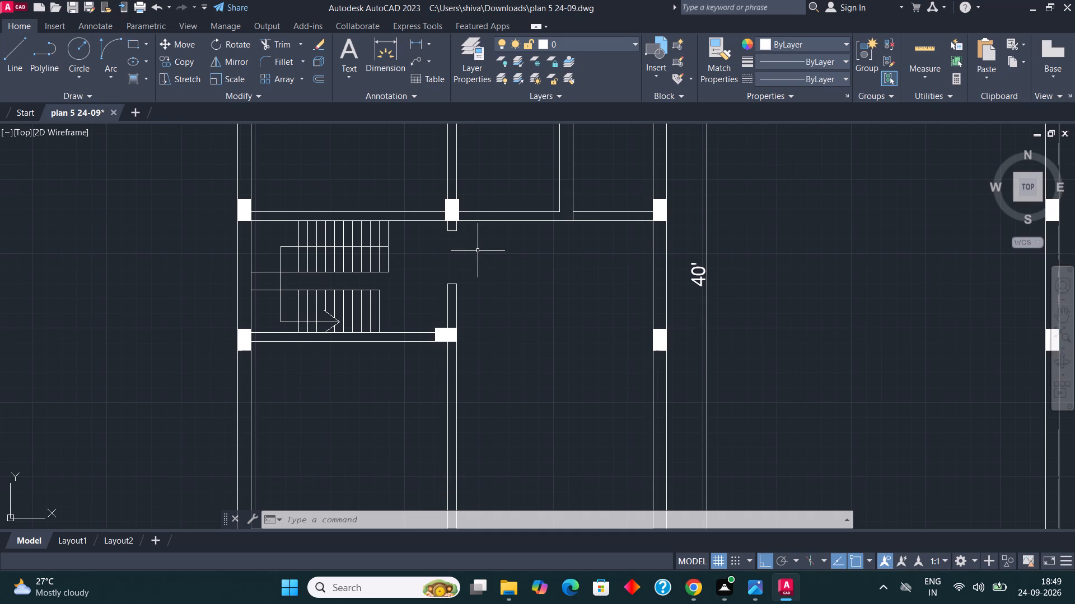
Draw a short vertical line across the horizontal wall leading to the right outer column, just right of the narrow passage's vertical wall.
{"action": "scroll", "coordinate": [497, 219], "scroll_direction": "up", "scroll_amount": 1}
{"action": "scroll", "coordinate": [477, 269], "scroll_direction": "down", "scroll_amount": 1}
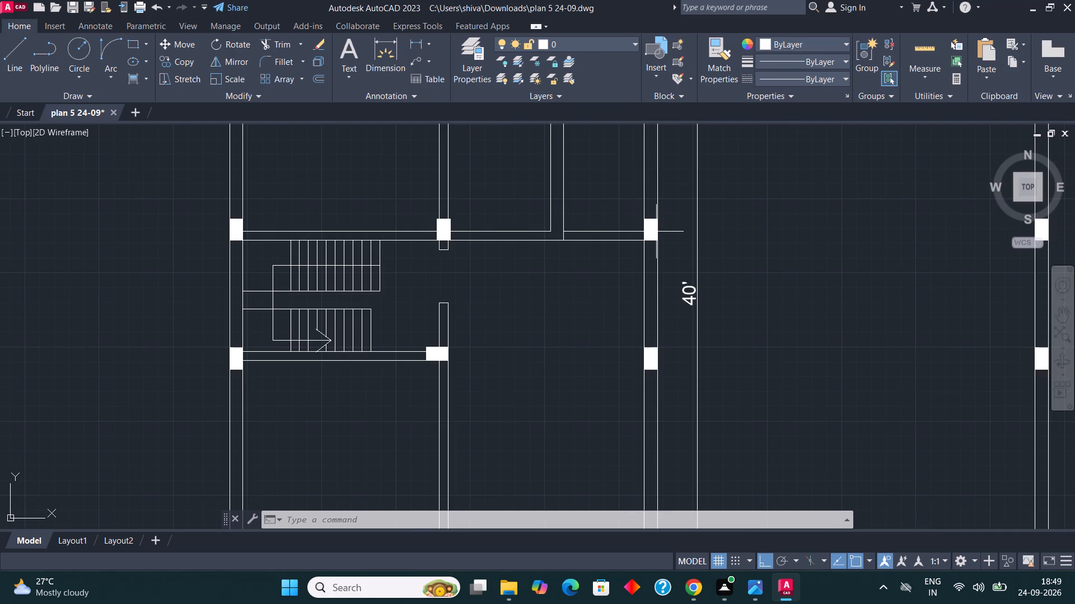
{"action": "scroll", "coordinate": [656, 232], "scroll_direction": "up", "scroll_amount": 3}
{"action": "scroll", "coordinate": [401, 251], "scroll_direction": "up", "scroll_amount": 1}
{"action": "key", "text": "Escape"}
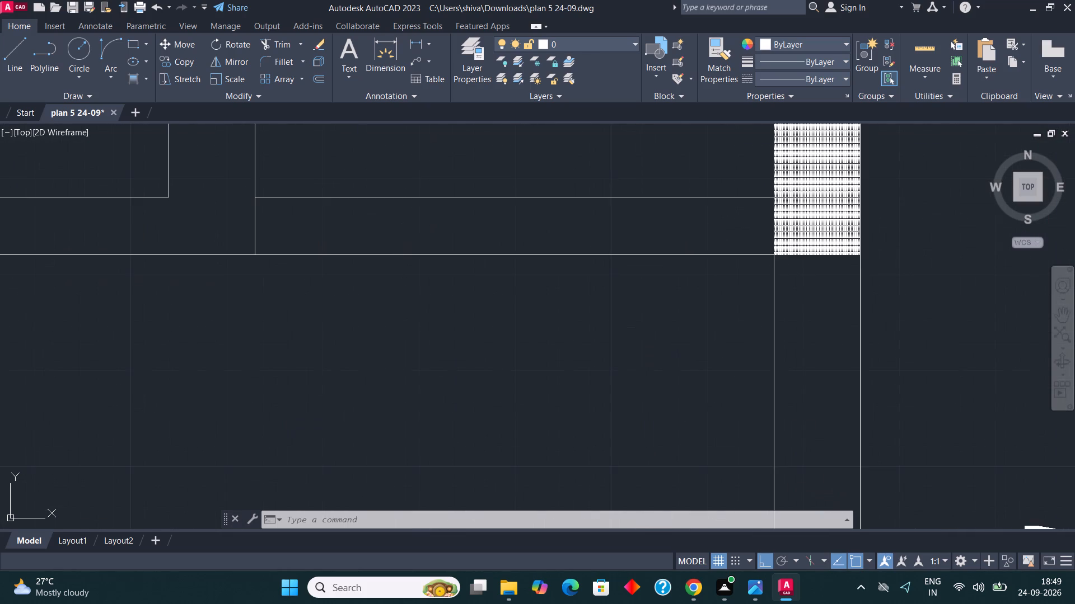
{"action": "key", "text": "Escape"}
{"action": "key", "text": "l"}
{"action": "key", "text": "Return"}
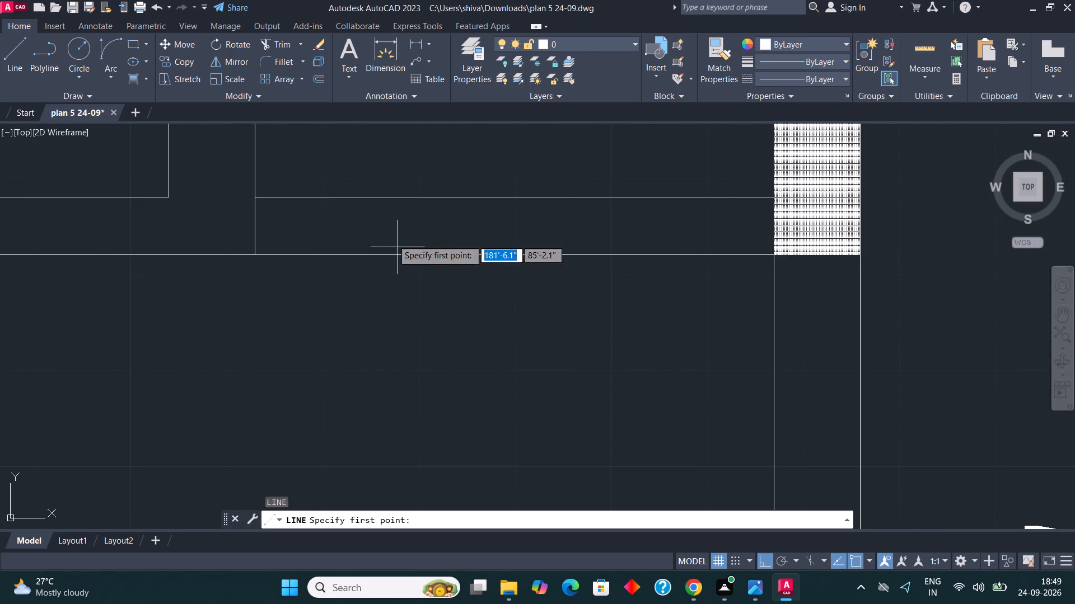
{"action": "left_click", "coordinate": [292, 164]}
{"action": "left_click", "coordinate": [304, 305]}
{"action": "key", "text": "Escape"}
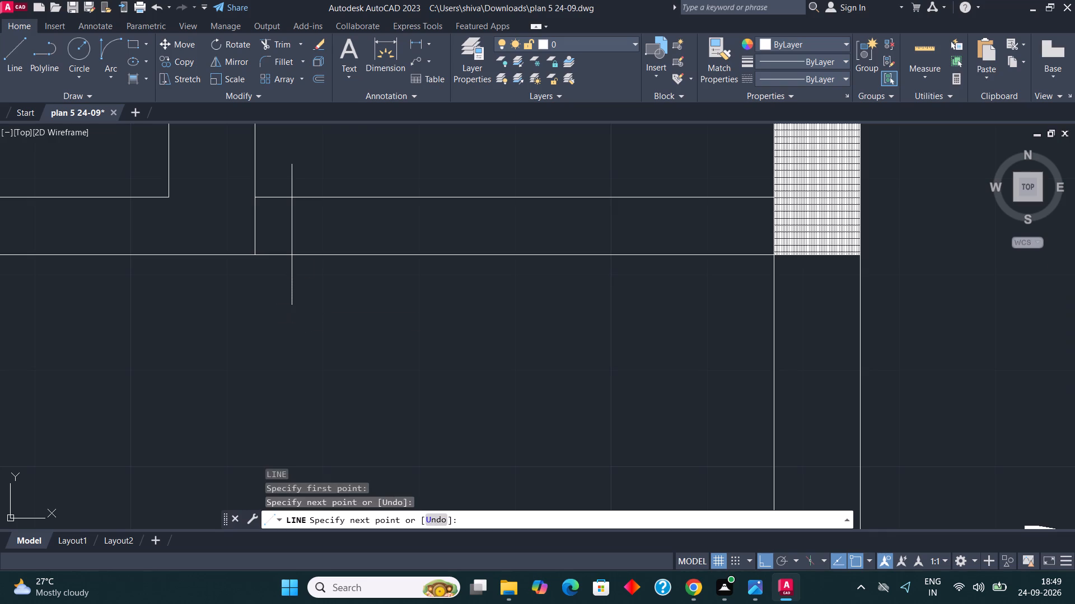
Trim the overhanging ends of the short vertical line so it spans only between the horizontal wall's two faces.
{"action": "scroll", "coordinate": [414, 295], "scroll_direction": "down", "scroll_amount": 4}
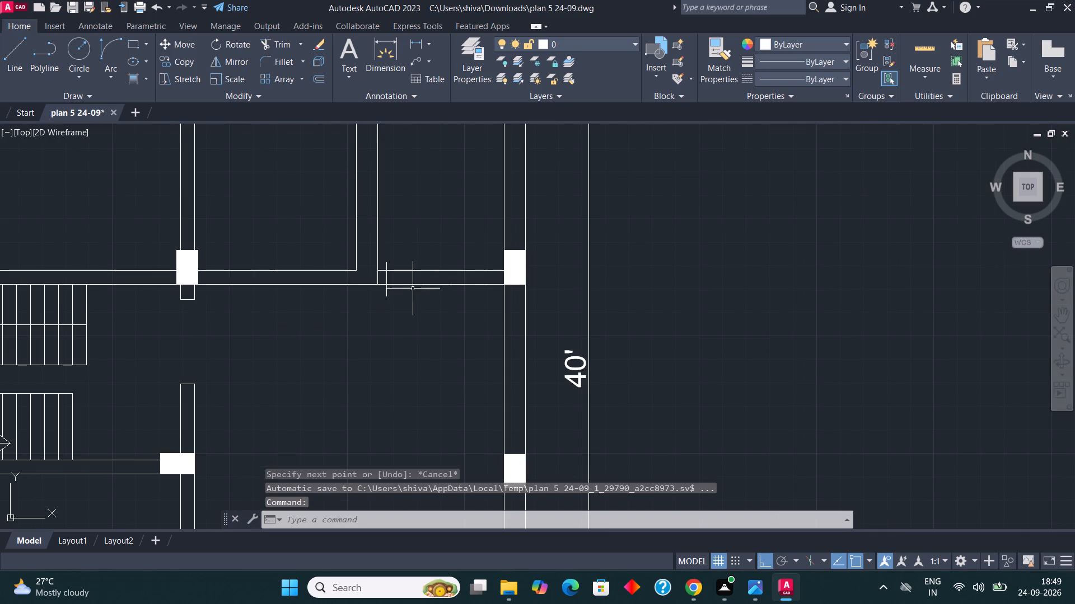
{"action": "scroll", "coordinate": [406, 292], "scroll_direction": "up", "scroll_amount": 1}
{"action": "scroll", "coordinate": [365, 264], "scroll_direction": "up", "scroll_amount": 2}
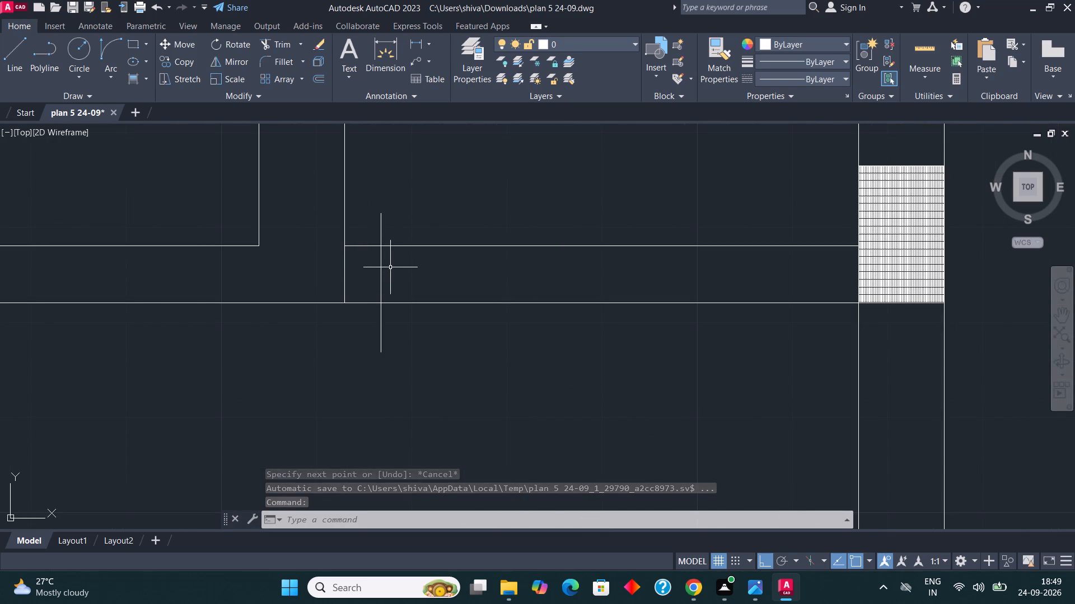
{"action": "key", "text": "Escape"}
{"action": "key", "text": "Escape"}
{"action": "type", "text": "TR"}
{"action": "key", "text": "Return"}
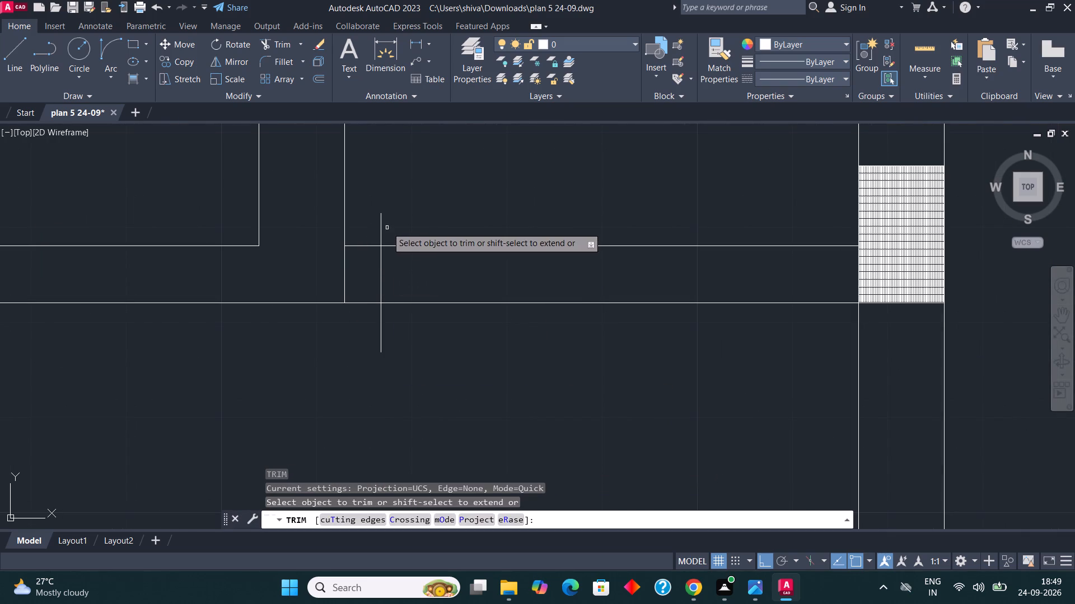
{"action": "left_click", "coordinate": [386, 227]}
{"action": "left_click", "coordinate": [376, 226]}
{"action": "left_click", "coordinate": [409, 323]}
{"action": "left_click", "coordinate": [349, 331]}
{"action": "key", "text": "Escape"}
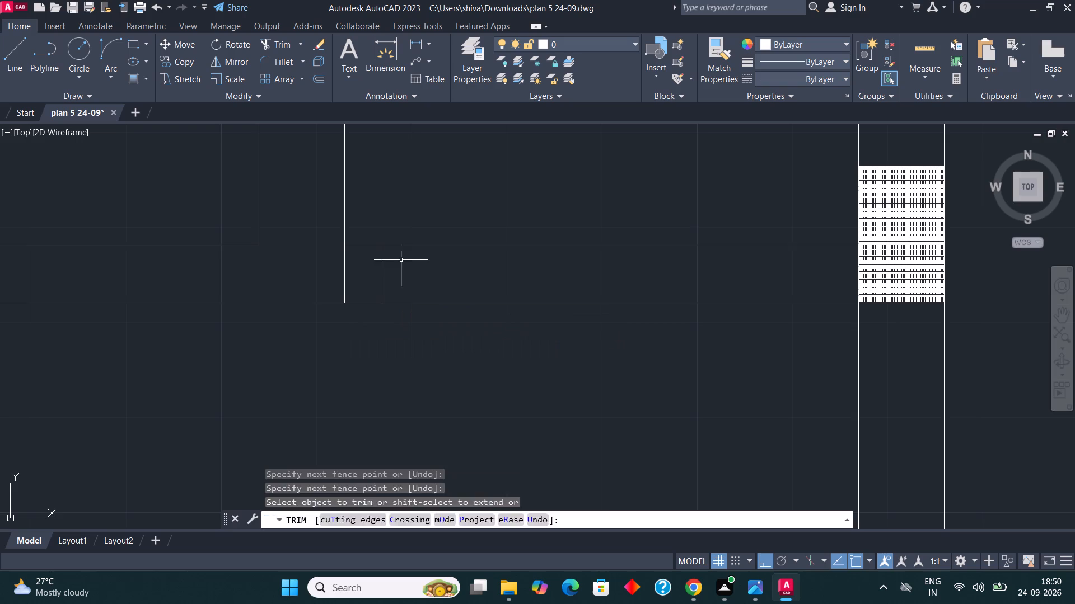
{"action": "key", "text": "Escape"}
Offset the short crossline in the horizontal wall 3' toward the right outer column.
{"action": "left_click", "coordinate": [400, 260]}
{"action": "left_click", "coordinate": [375, 270]}
{"action": "left_click", "coordinate": [325, 79]}
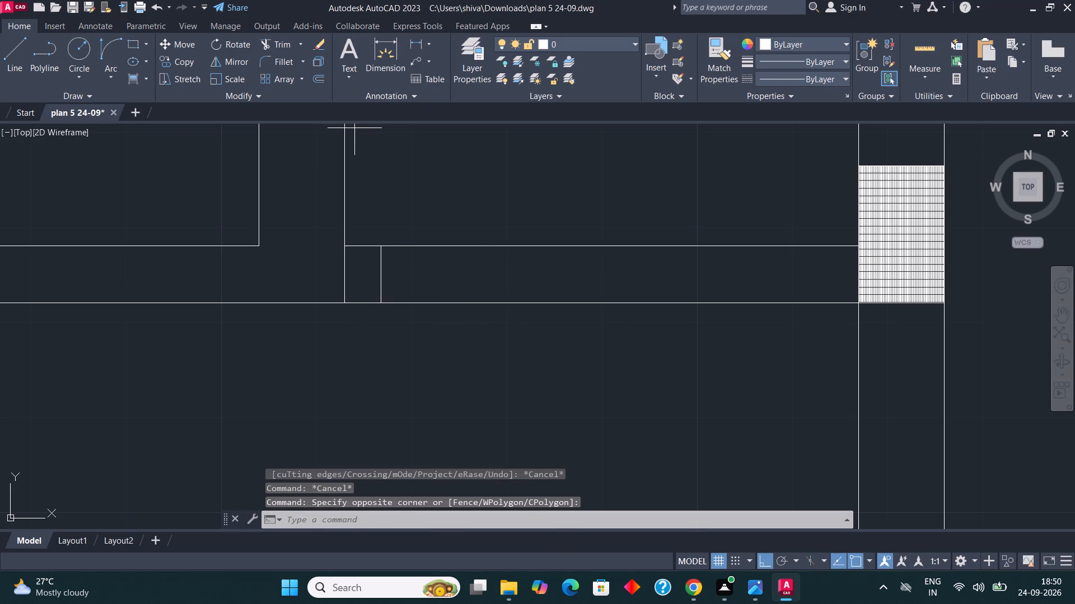
{"action": "type", "text": "3'"}
{"action": "key", "text": "Return"}
{"action": "left_click", "coordinate": [479, 273]}
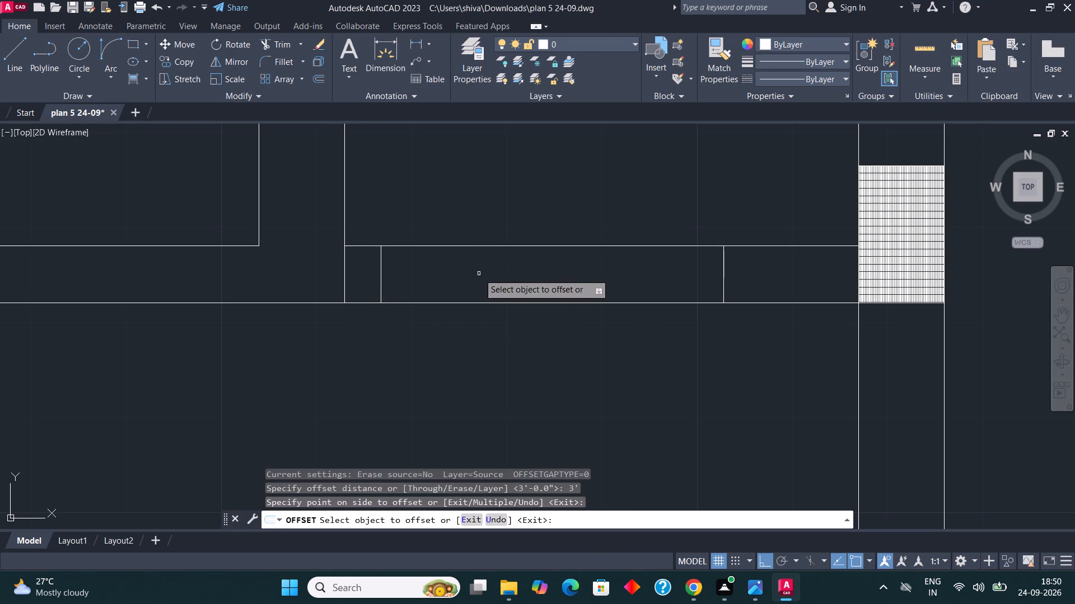
{"action": "key", "text": "Escape"}
{"action": "key", "text": "Escape"}
{"action": "key", "text": "Escape"}
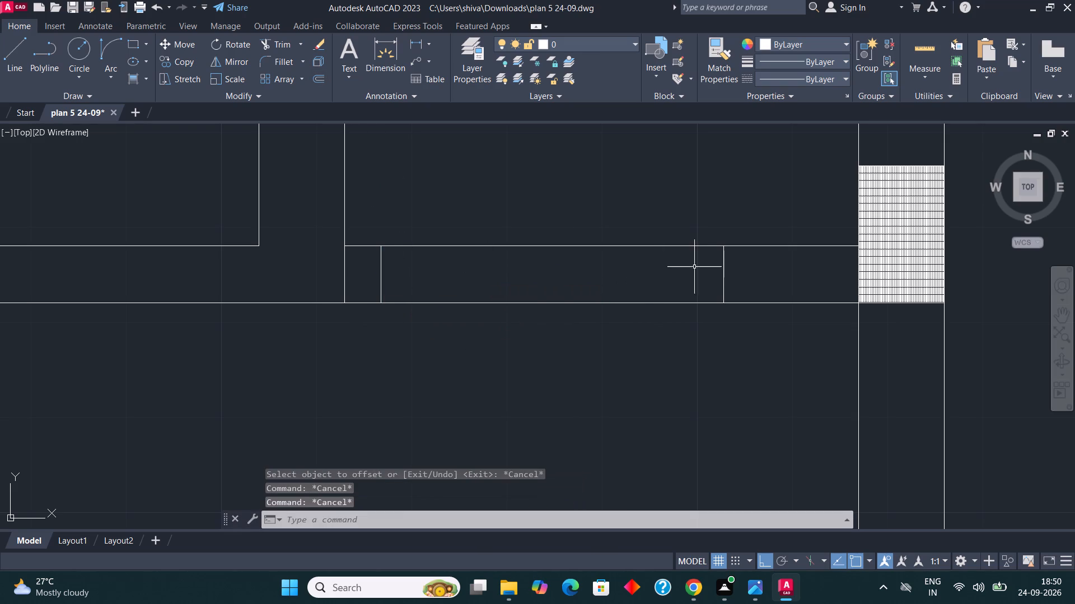
Move the offset crossline horizontally about 9" closer to the right outer column.
{"action": "left_click", "coordinate": [727, 270]}
{"action": "left_click", "coordinate": [695, 270]}
{"action": "key", "text": "m"}
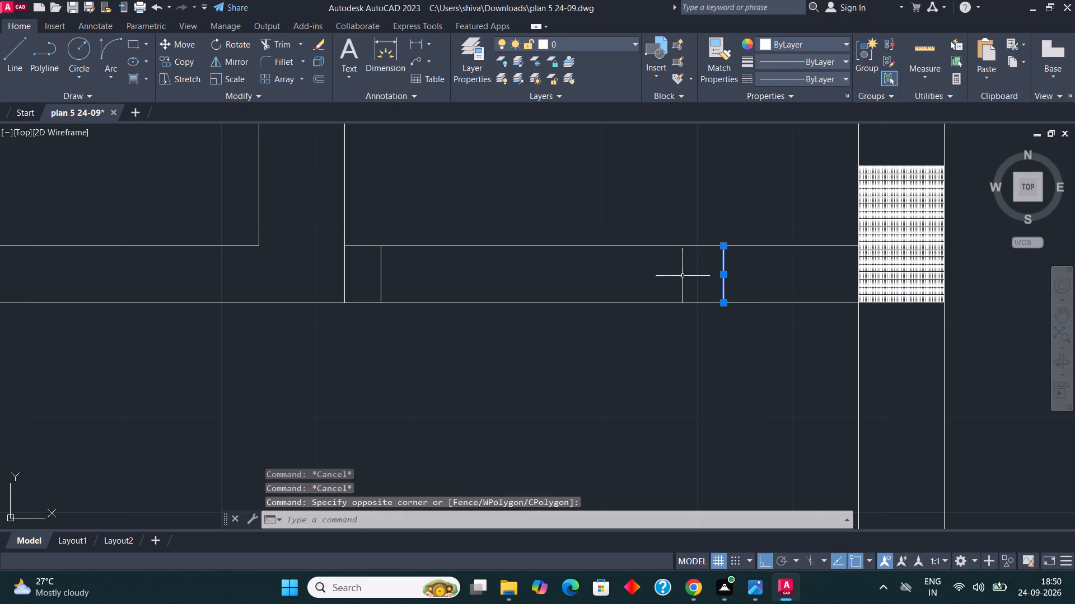
{"action": "key", "text": "Return"}
{"action": "left_click", "coordinate": [715, 281]}
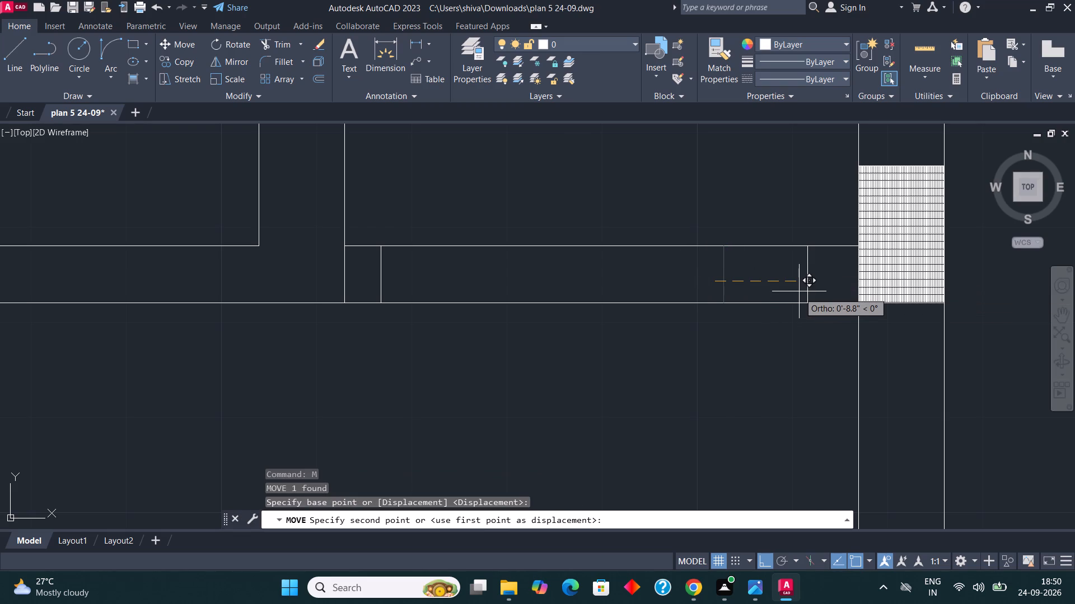
{"action": "key", "text": "F8"}
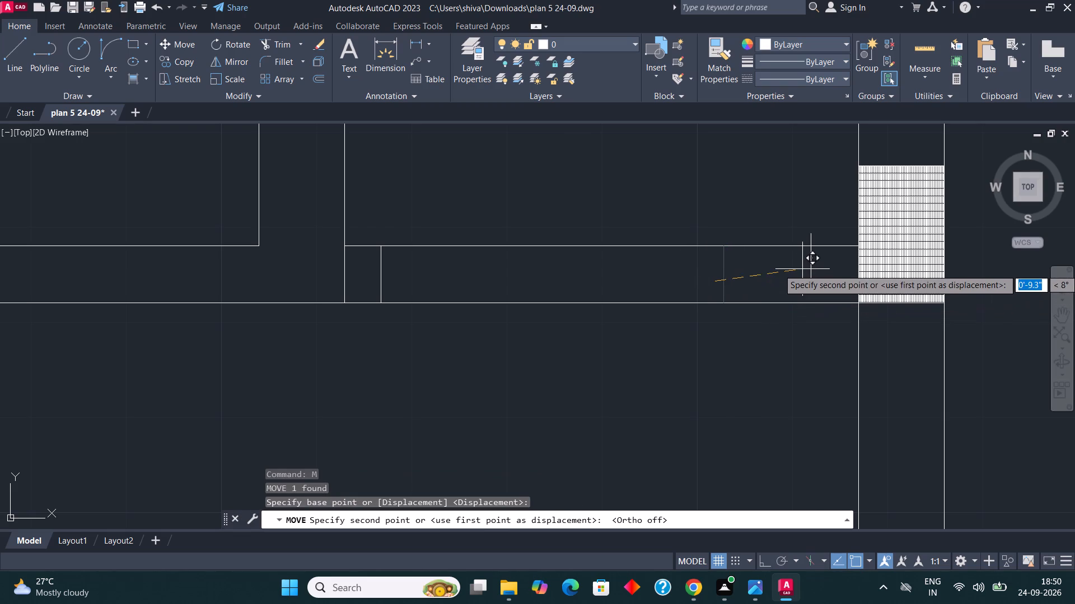
{"action": "key", "text": "F8"}
{"action": "left_click", "coordinate": [802, 269]}
{"action": "key", "text": "Escape"}
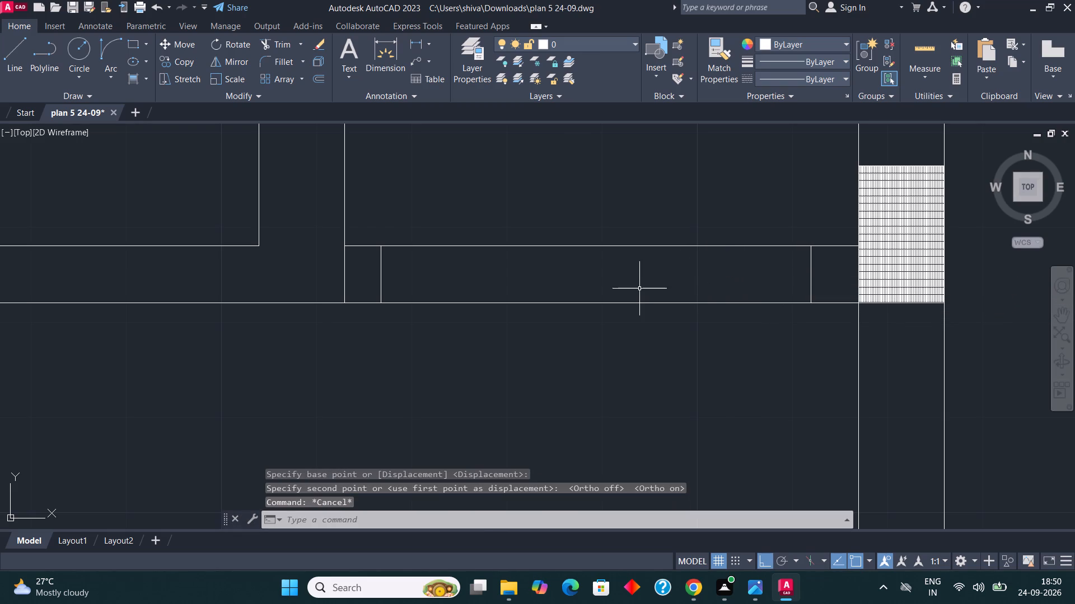
Draw a horizontal line along the middle of the wall between the two crosslines to form the window.
{"action": "key", "text": "l"}
{"action": "key", "text": "Return"}
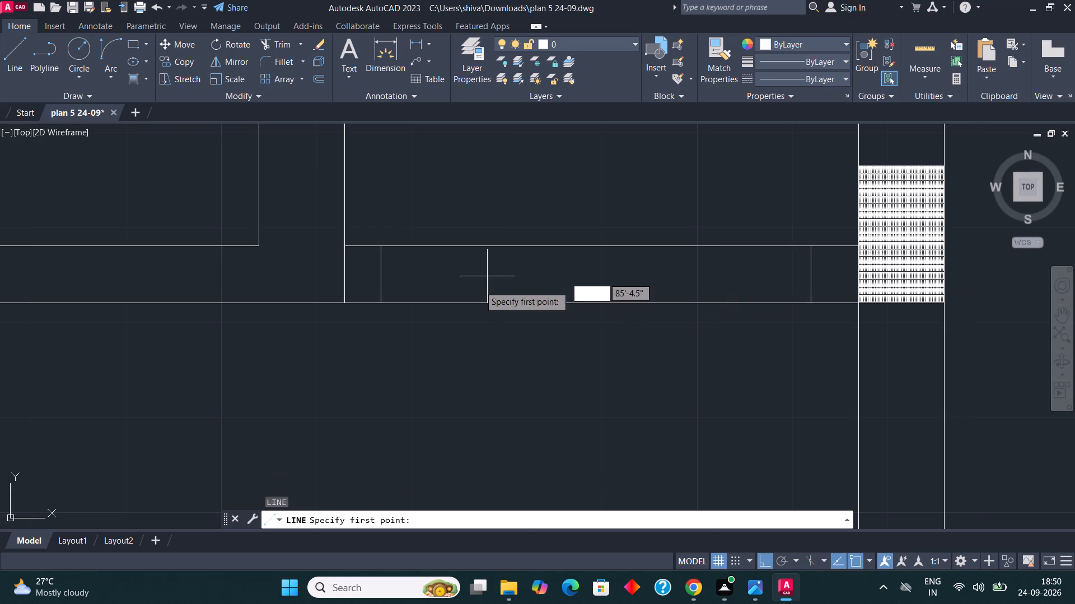
{"action": "left_click", "coordinate": [385, 277]}
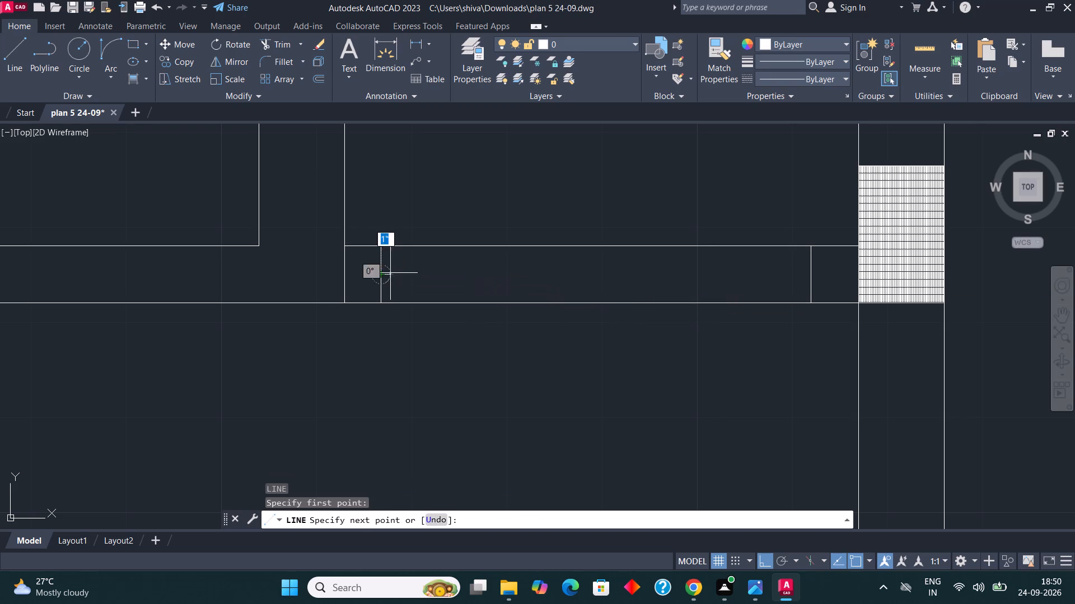
{"action": "left_click", "coordinate": [800, 270]}
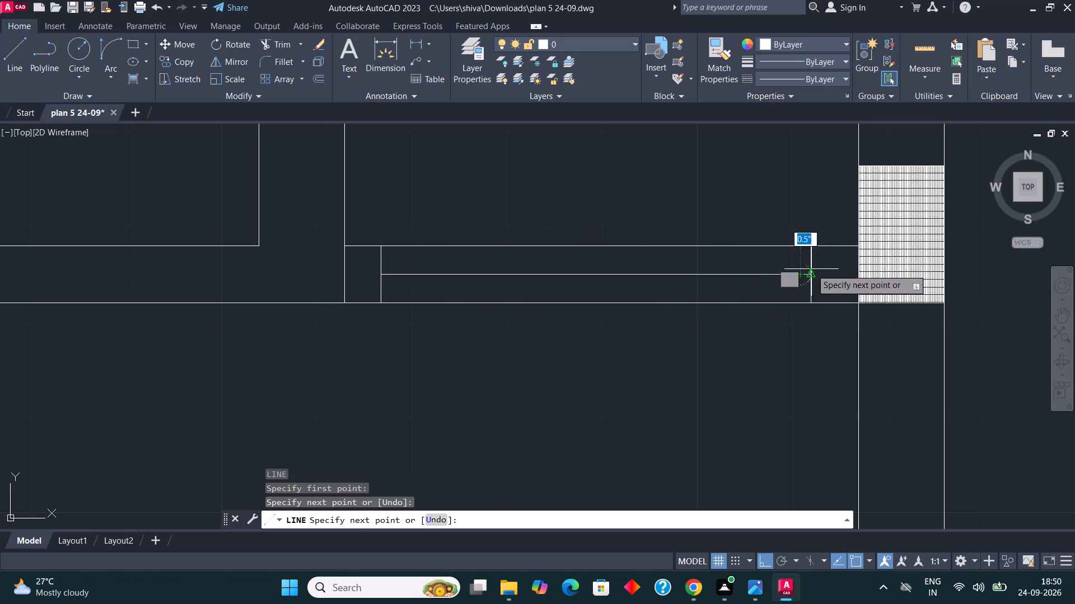
{"action": "scroll", "coordinate": [811, 270], "scroll_direction": "up", "scroll_amount": 3}
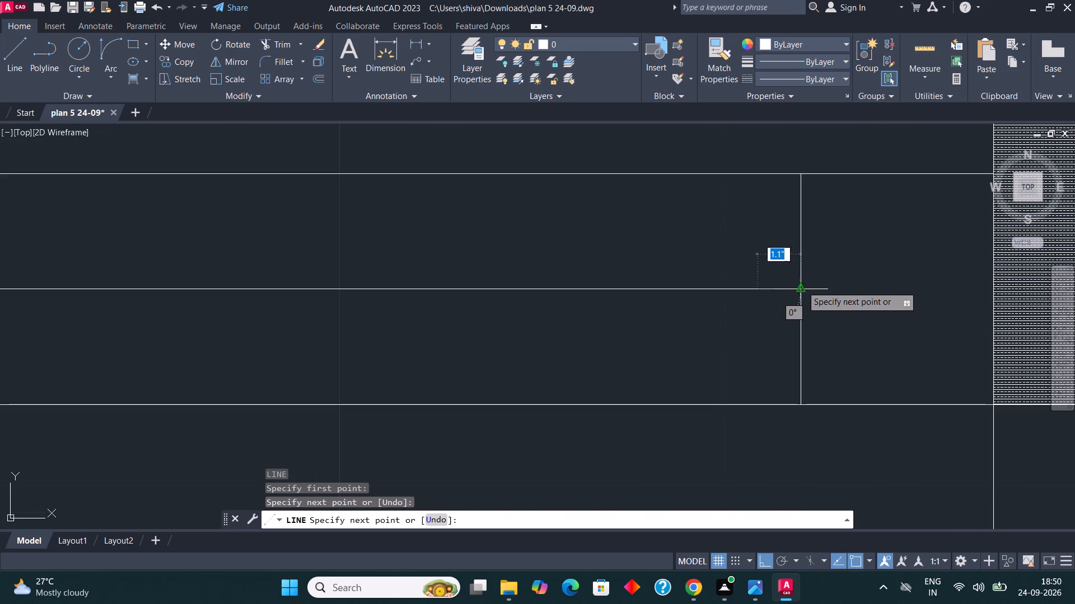
{"action": "left_click", "coordinate": [802, 286]}
{"action": "key", "text": "Escape"}
{"action": "scroll", "coordinate": [735, 303], "scroll_direction": "down", "scroll_amount": 4}
{"action": "scroll", "coordinate": [627, 284], "scroll_direction": "down", "scroll_amount": 2}
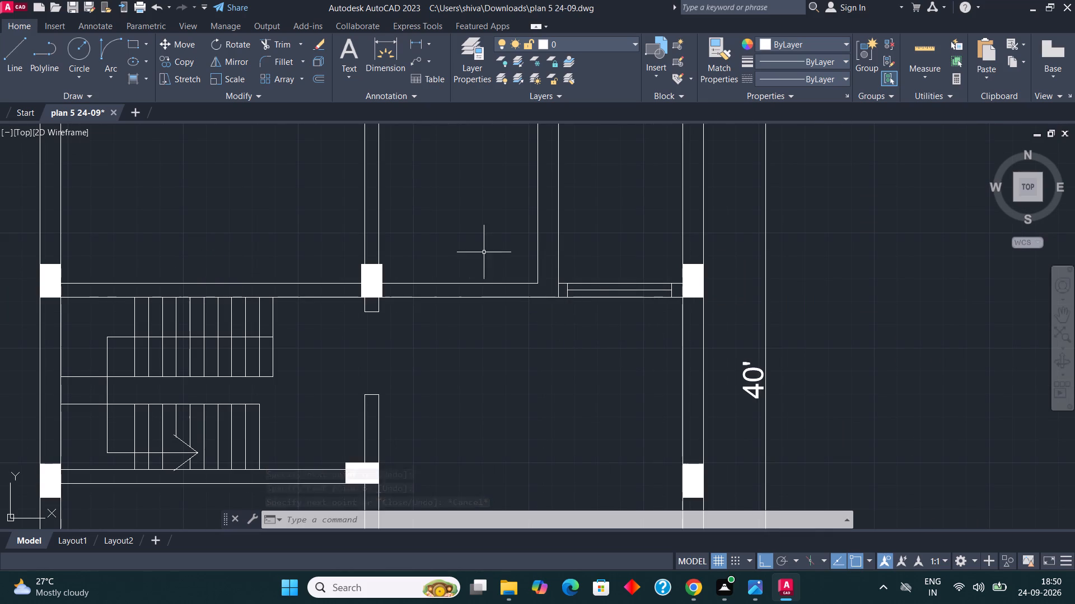
Offset the window's left end line 1.5' to the left, across the horizontal wall.
{"action": "scroll", "coordinate": [522, 280], "scroll_direction": "up", "scroll_amount": 2}
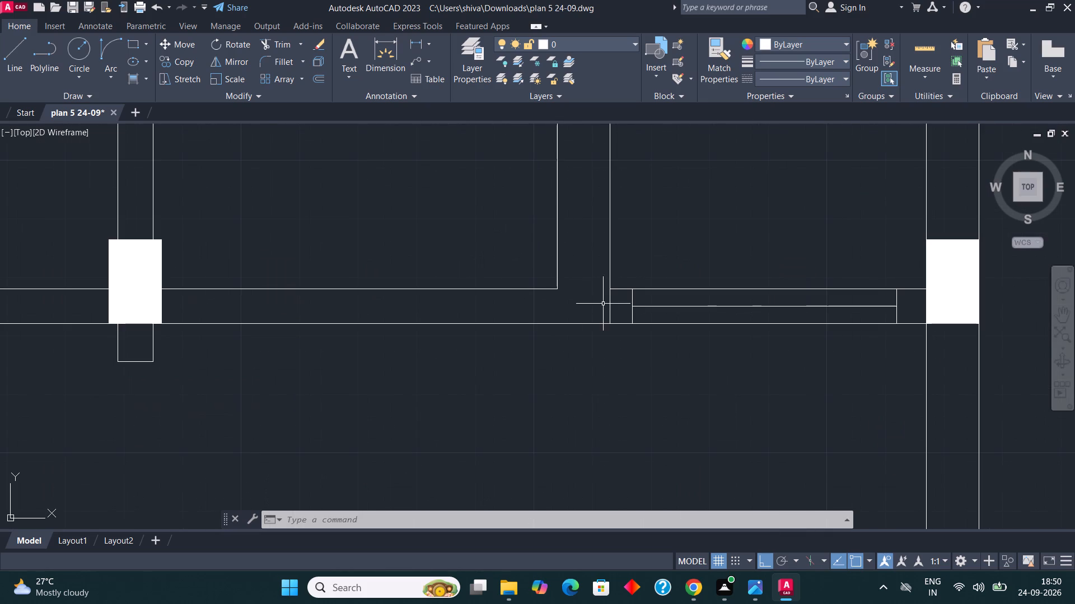
{"action": "scroll", "coordinate": [603, 303], "scroll_direction": "up", "scroll_amount": 1}
{"action": "scroll", "coordinate": [667, 329], "scroll_direction": "up", "scroll_amount": 1}
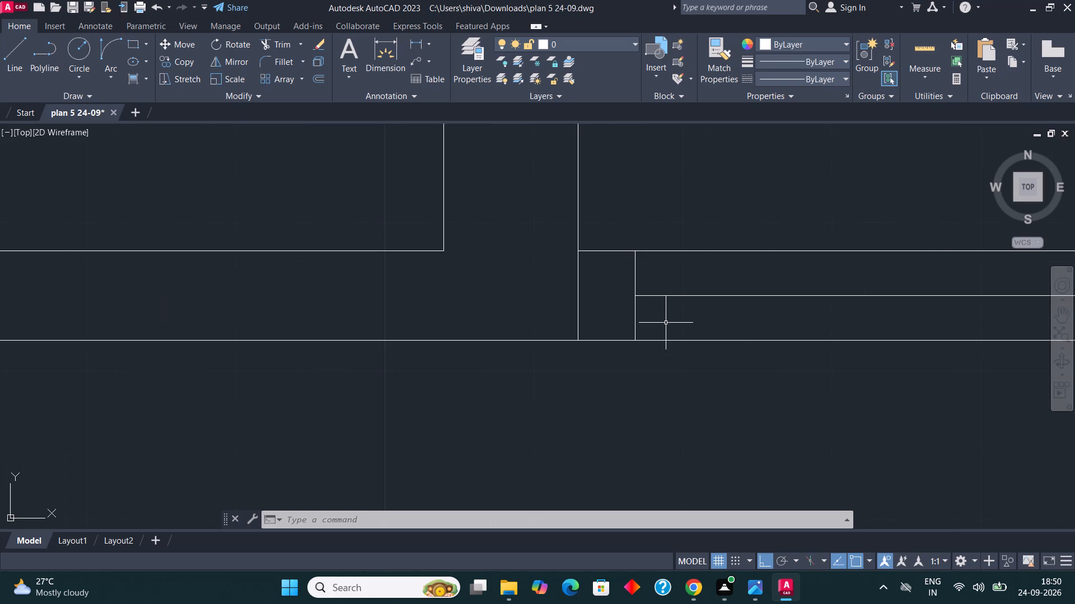
{"action": "left_click", "coordinate": [665, 321]}
{"action": "left_click", "coordinate": [609, 314]}
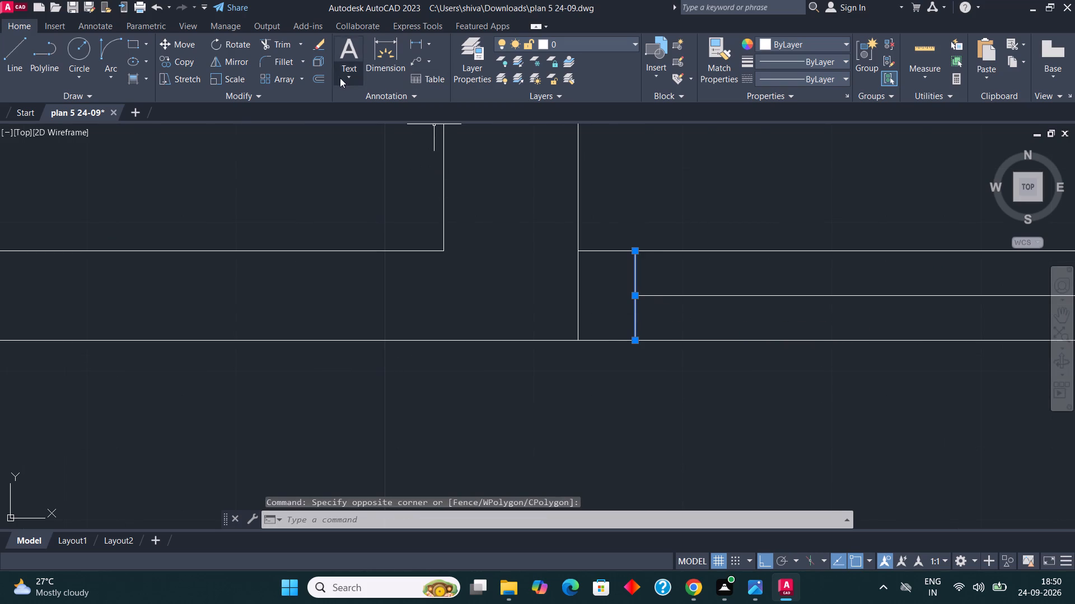
{"action": "left_click", "coordinate": [326, 78]}
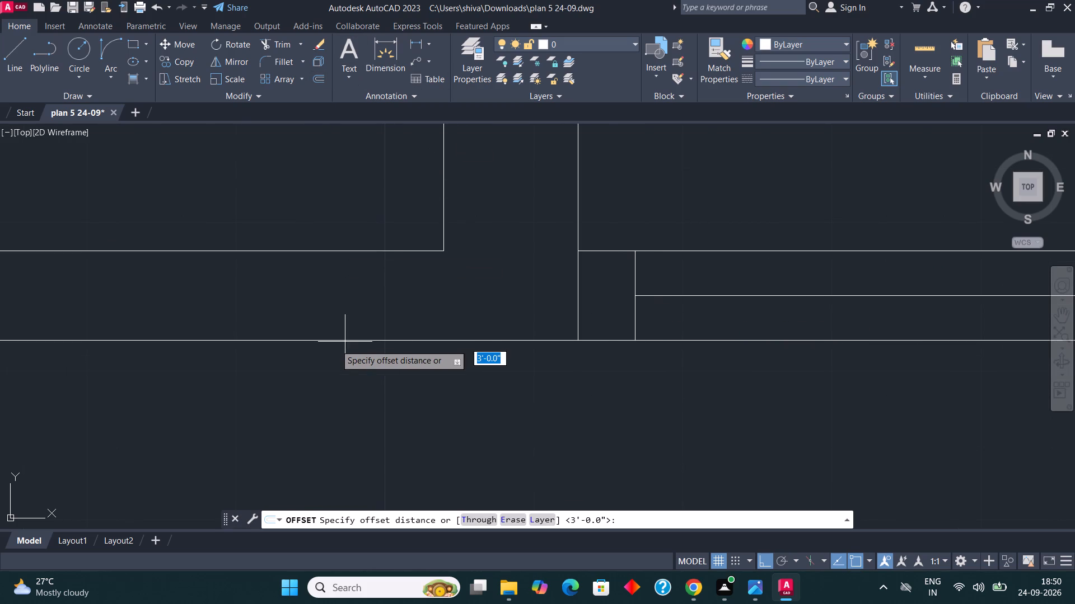
{"action": "type", "text": "1'"}
{"action": "key", "text": "Return"}
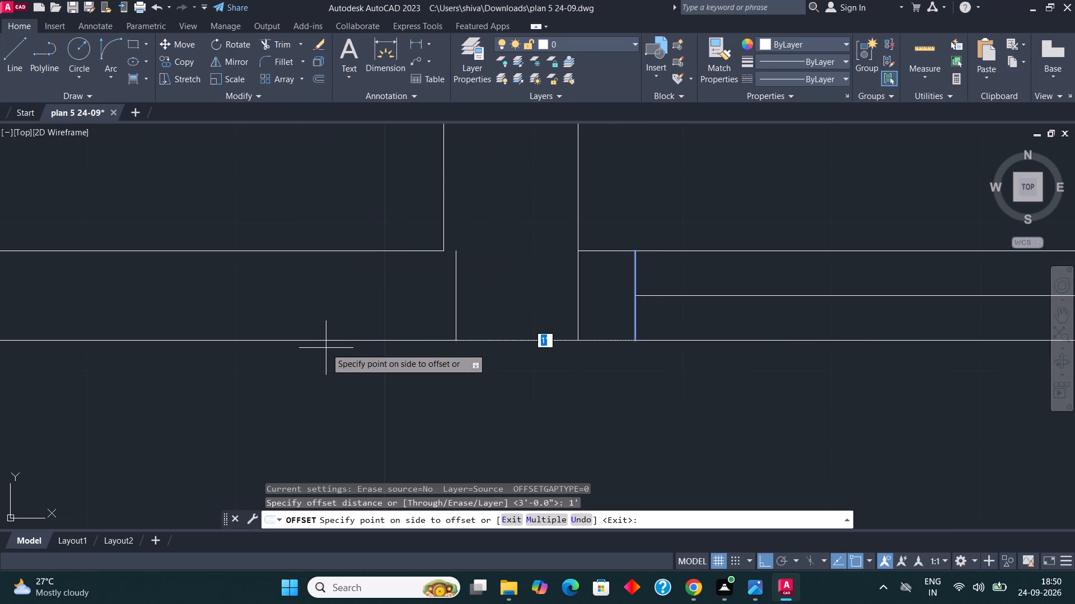
{"action": "key", "text": "BackSpace"}
{"action": "type", "text": "1.5'"}
{"action": "key", "text": "Return"}
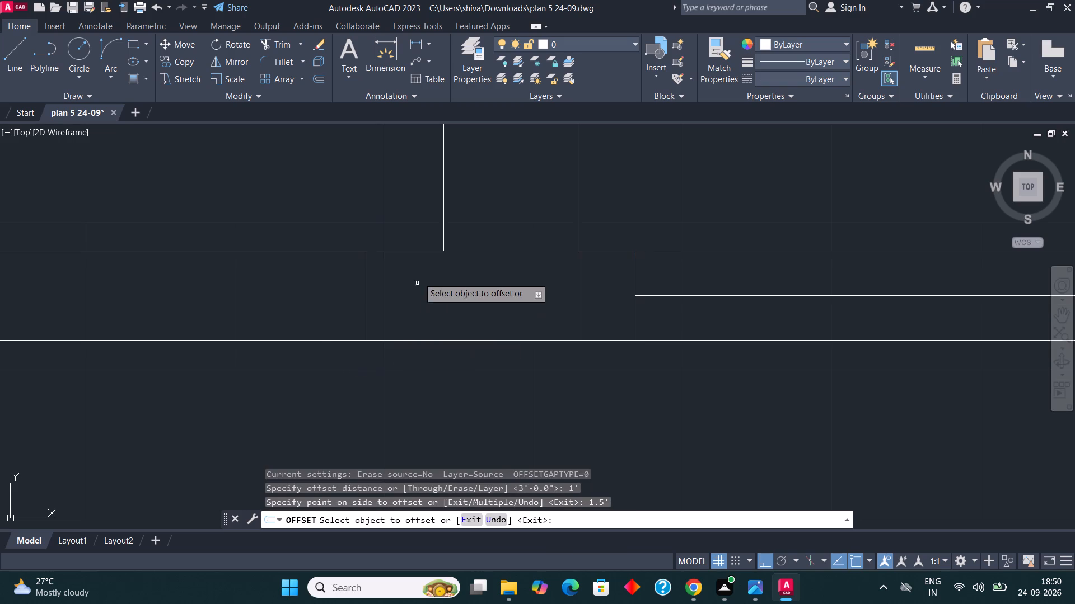
Offset the new crossline left of the passage wall 3' toward the central column to mark the door opening.
{"action": "scroll", "coordinate": [440, 256], "scroll_direction": "down", "scroll_amount": 3}
{"action": "left_click", "coordinate": [425, 269]}
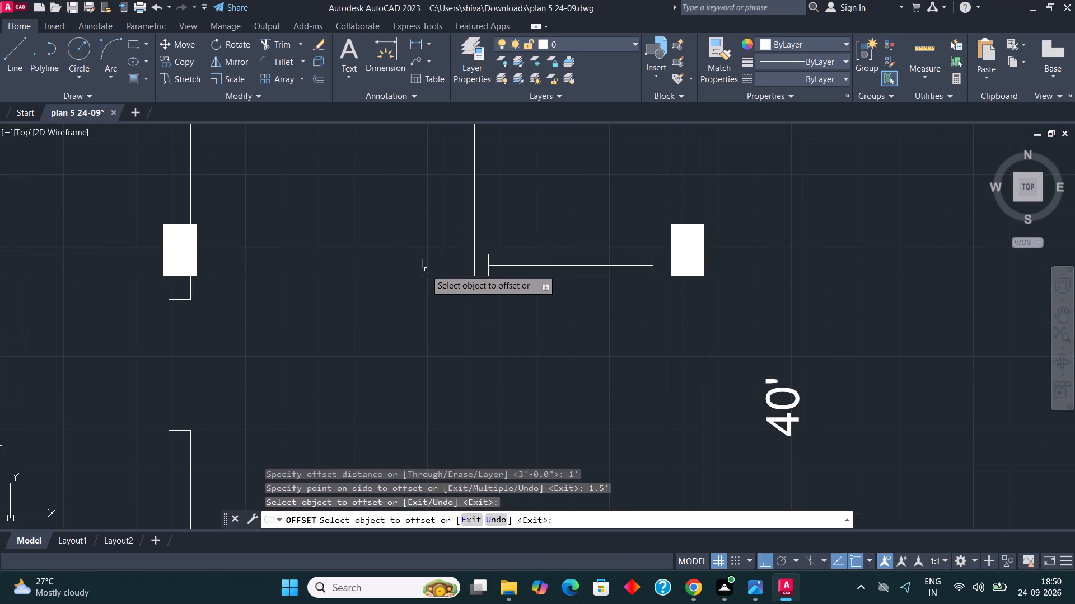
{"action": "left_click", "coordinate": [423, 270]}
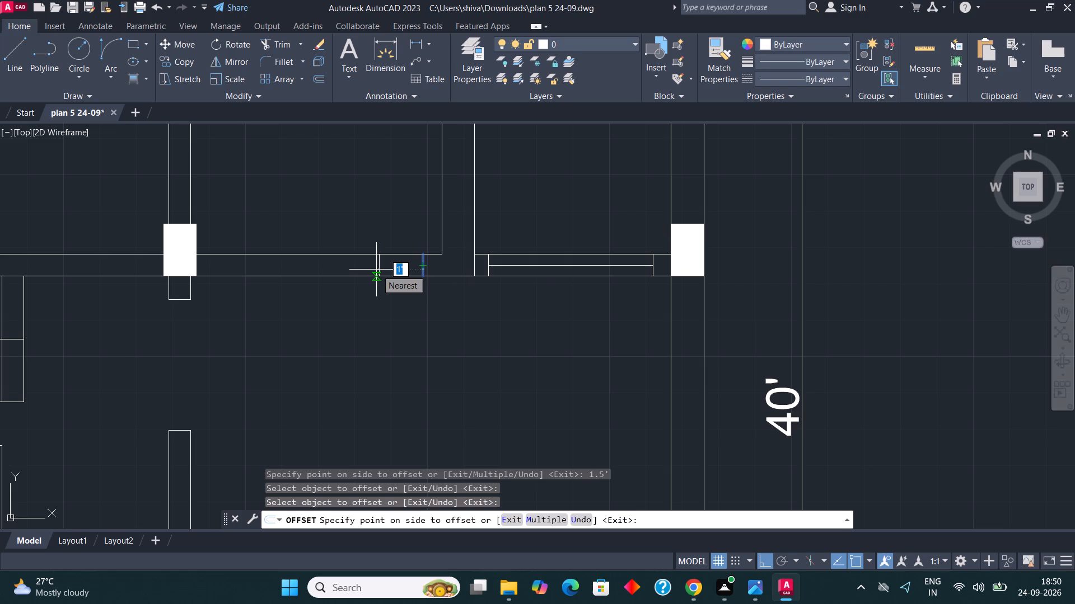
{"action": "type", "text": "3'"}
{"action": "key", "text": "Return"}
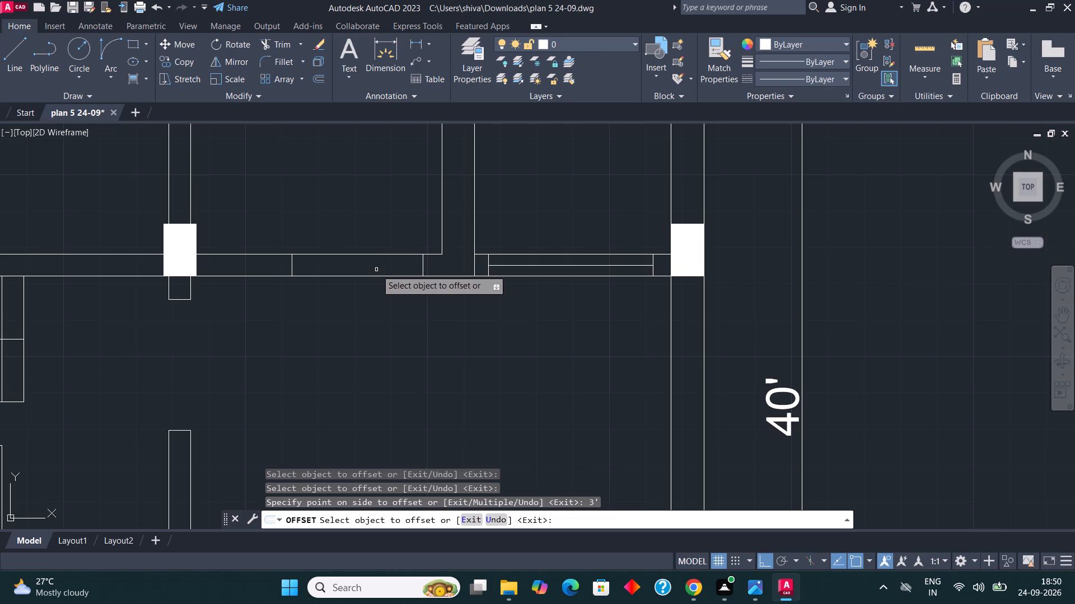
{"action": "key", "text": "Escape"}
{"action": "key", "text": "Escape"}
{"action": "key", "text": "Escape"}
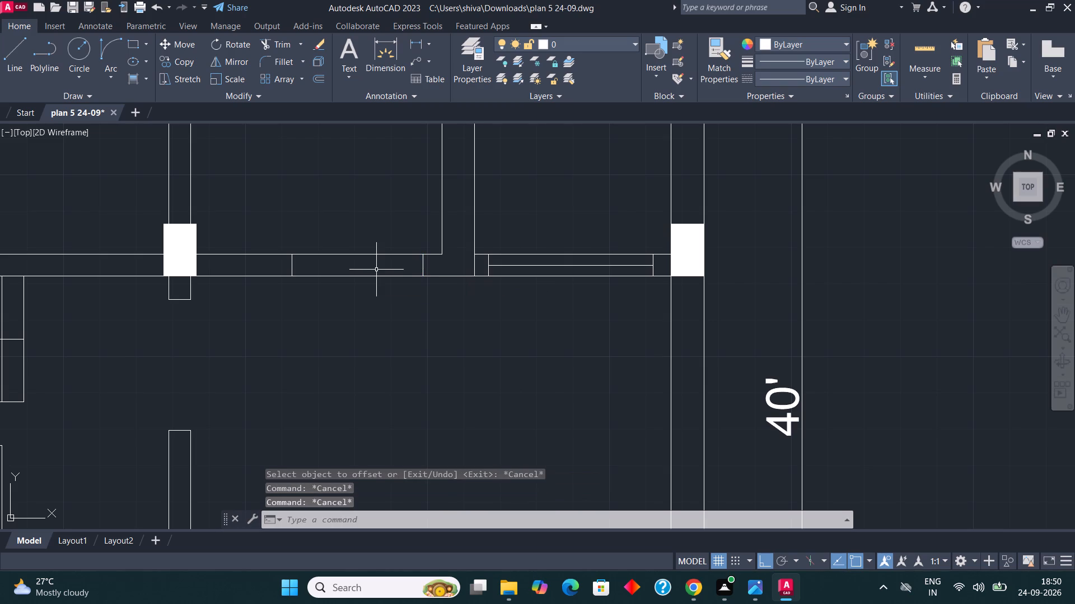
Trim the horizontal wall's two face lines between the crosslines to cut the 3' opening right of the central column.
{"action": "type", "text": "TR"}
{"action": "key", "text": "Return"}
{"action": "left_click", "coordinate": [370, 236]}
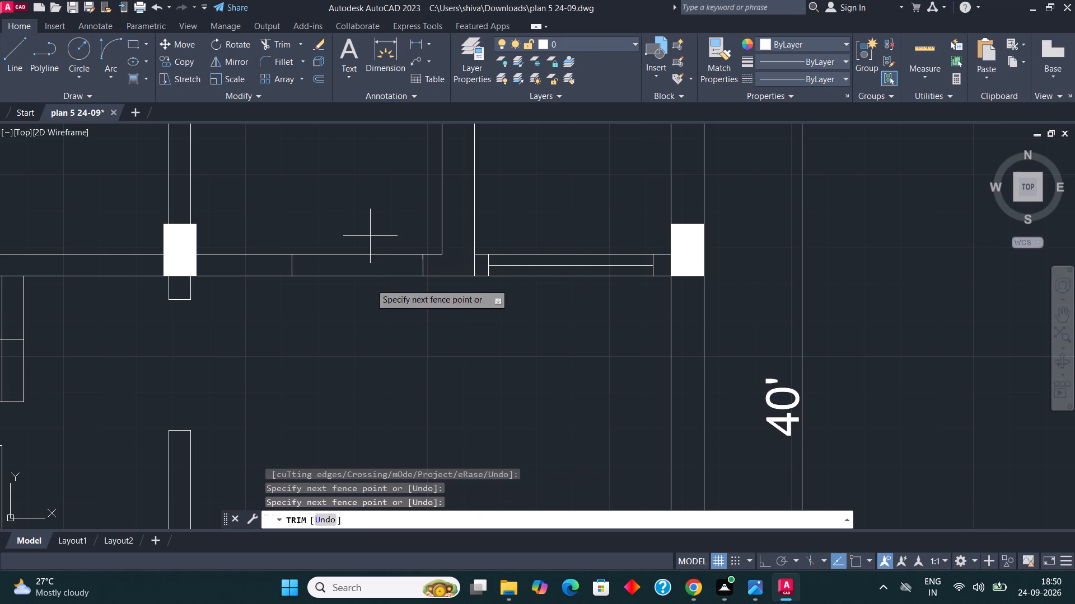
{"action": "left_click", "coordinate": [380, 318]}
{"action": "key", "text": "Escape"}
{"action": "key", "text": "Escape"}
{"action": "key", "text": "Escape"}
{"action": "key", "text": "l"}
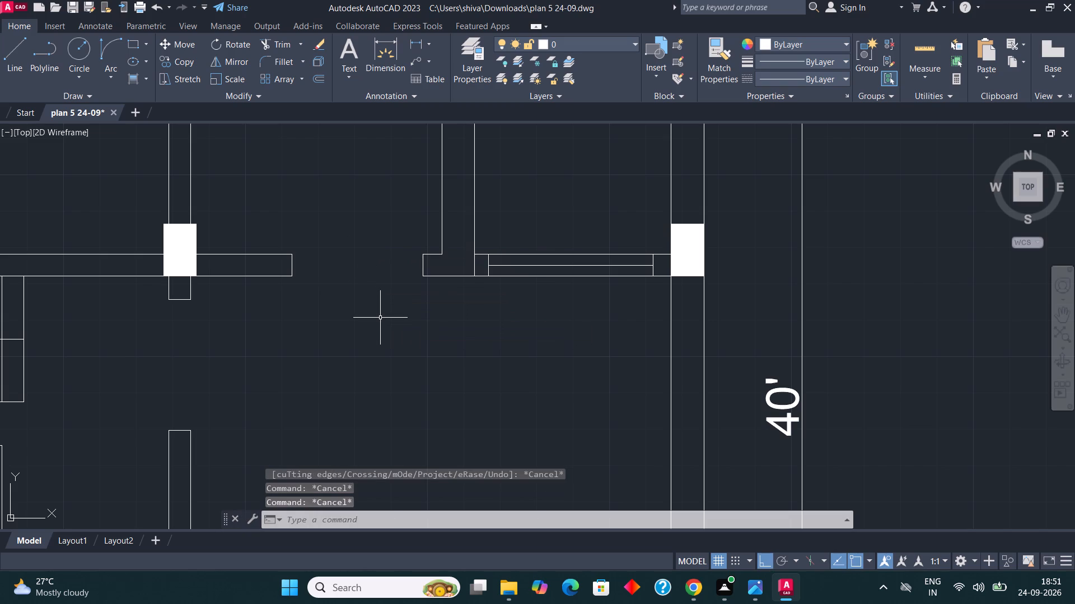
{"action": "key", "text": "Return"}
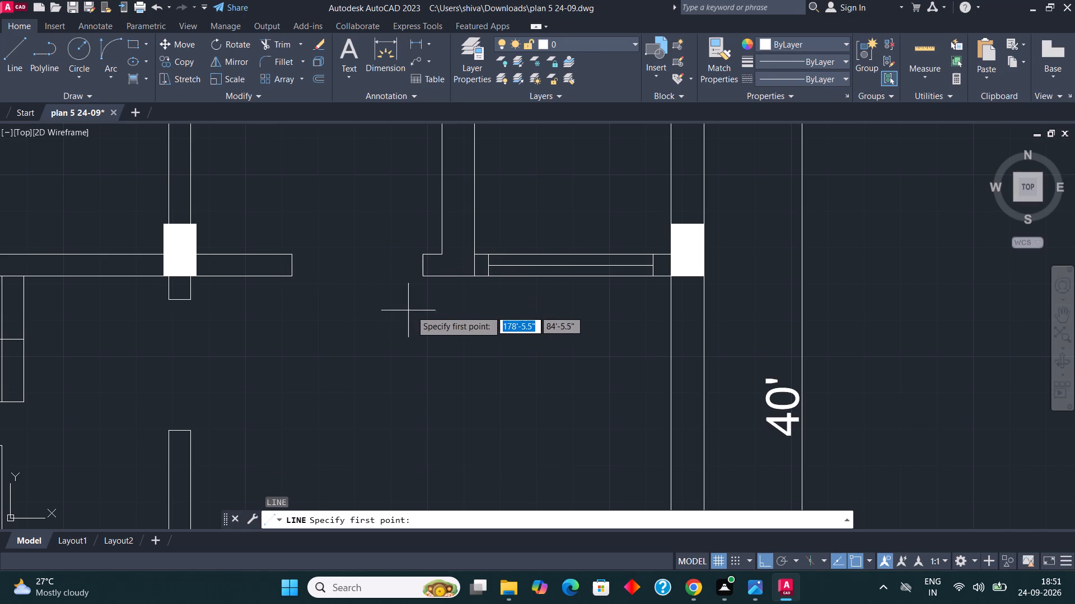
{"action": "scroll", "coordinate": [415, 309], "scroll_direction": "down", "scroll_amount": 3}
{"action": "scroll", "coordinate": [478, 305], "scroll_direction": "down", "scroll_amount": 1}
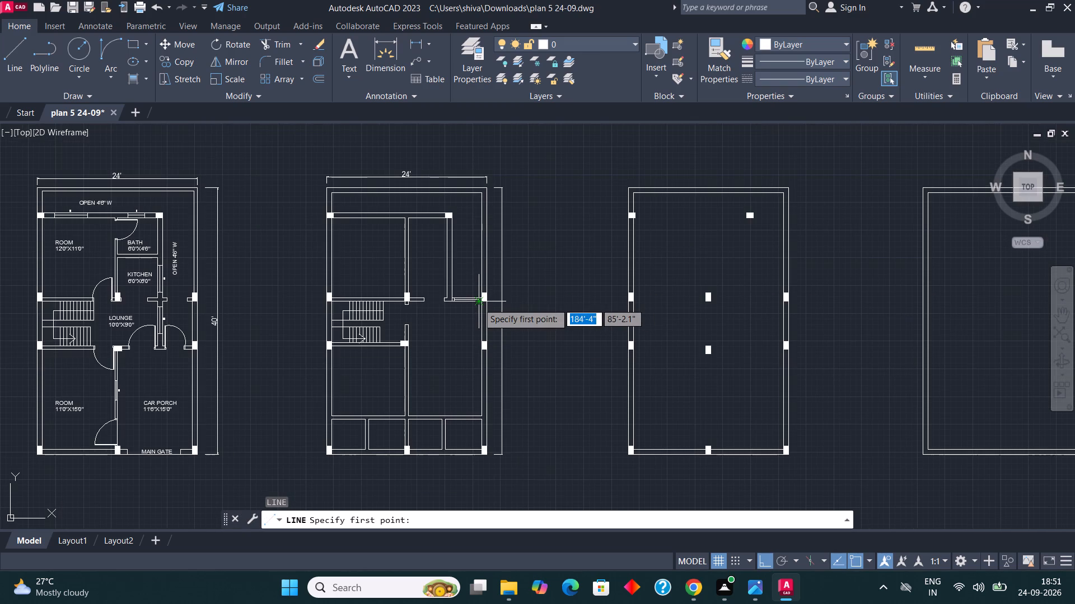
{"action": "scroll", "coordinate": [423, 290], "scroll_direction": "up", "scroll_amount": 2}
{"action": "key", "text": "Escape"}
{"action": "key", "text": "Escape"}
Examine the door openings and wall ends around the lounge in the first floor plan.
{"action": "scroll", "coordinate": [483, 280], "scroll_direction": "down", "scroll_amount": 2}
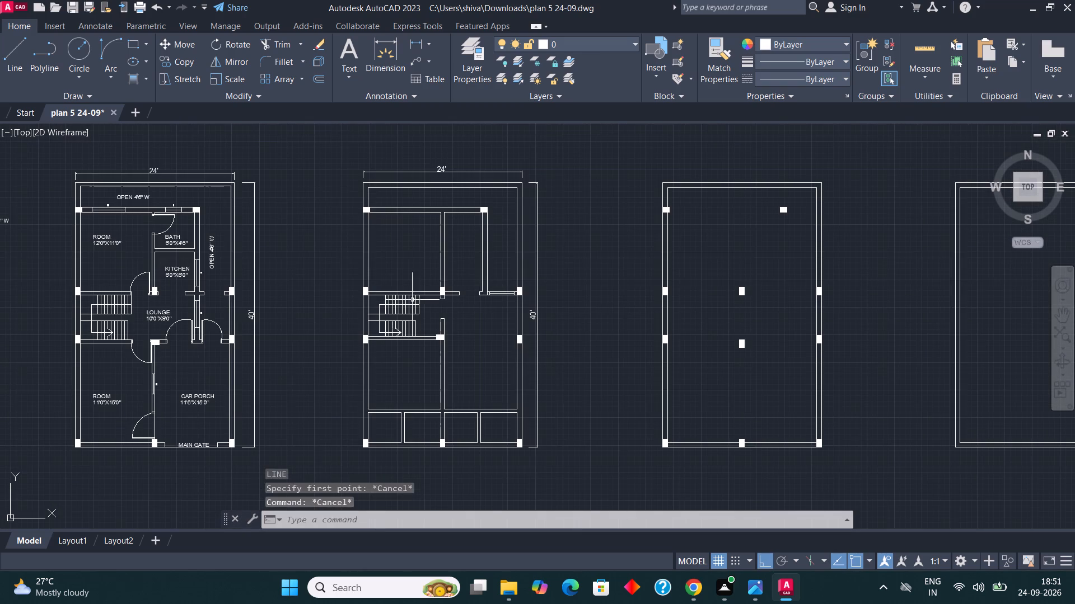
{"action": "scroll", "coordinate": [123, 286], "scroll_direction": "up", "scroll_amount": 3}
{"action": "scroll", "coordinate": [197, 279], "scroll_direction": "down", "scroll_amount": 1}
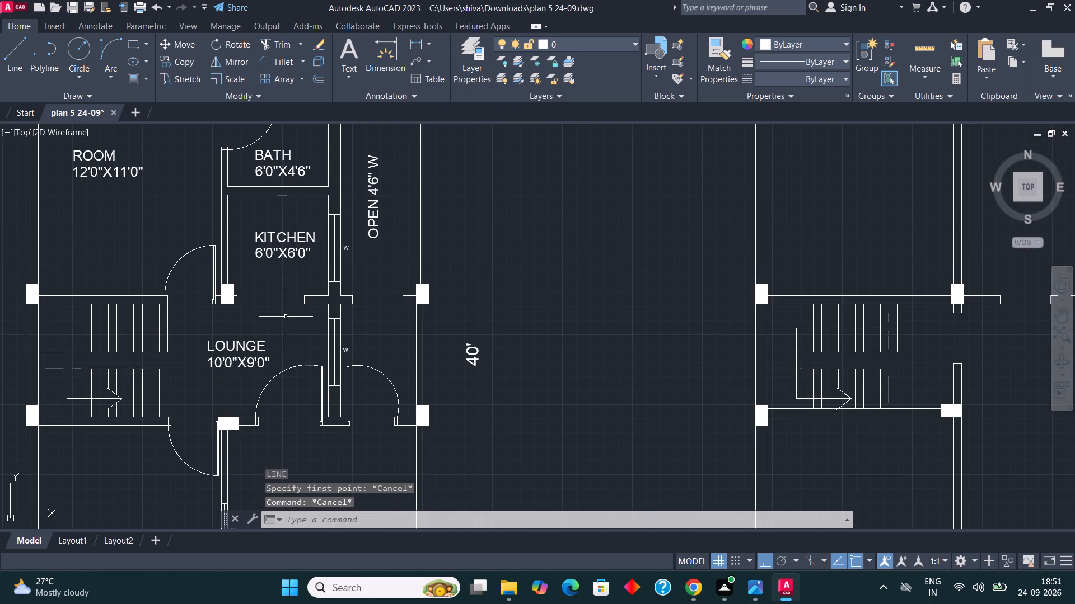
{"action": "scroll", "coordinate": [389, 433], "scroll_direction": "up", "scroll_amount": 2}
{"action": "scroll", "coordinate": [397, 353], "scroll_direction": "down", "scroll_amount": 2}
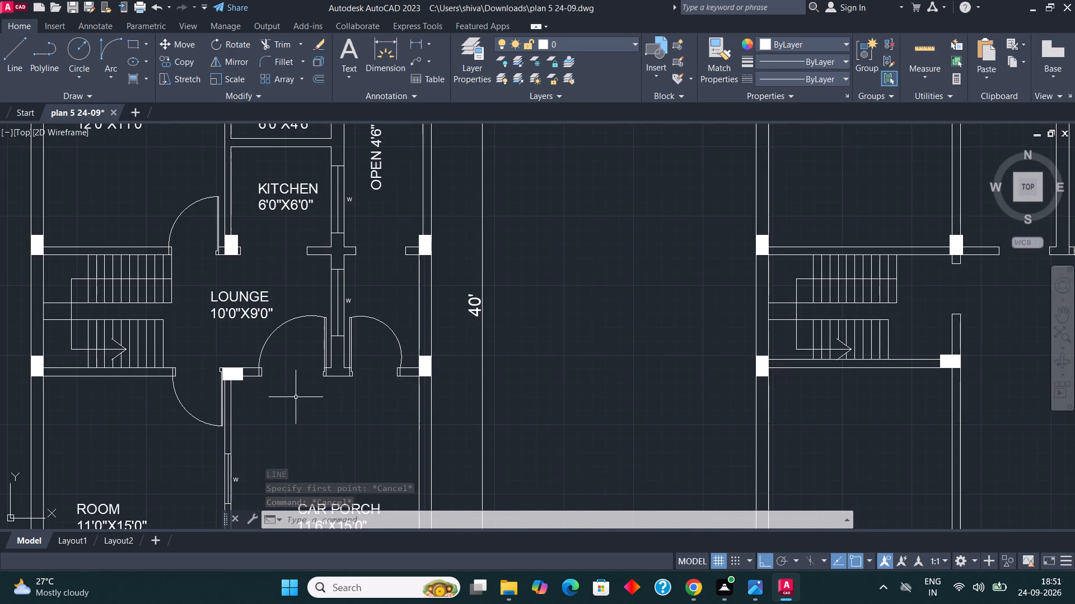
{"action": "scroll", "coordinate": [225, 411], "scroll_direction": "up", "scroll_amount": 3}
{"action": "scroll", "coordinate": [395, 348], "scroll_direction": "down", "scroll_amount": 1}
{"action": "scroll", "coordinate": [198, 290], "scroll_direction": "up", "scroll_amount": 2}
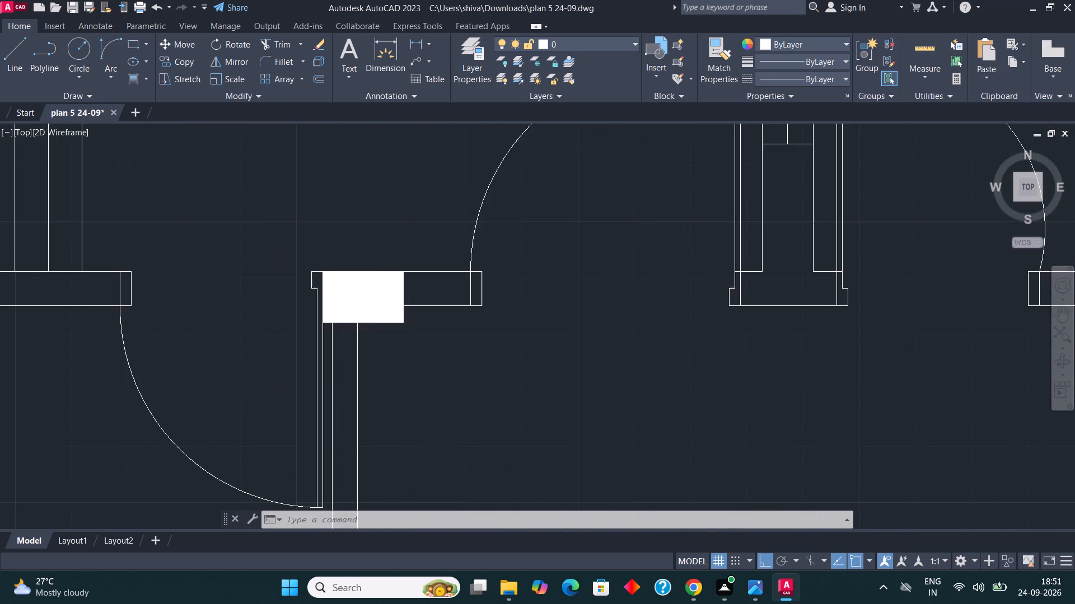
Measure the width of the door opening between the staircase wall and the central column in the first floor plan.
{"action": "scroll", "coordinate": [261, 334], "scroll_direction": "down", "scroll_amount": 1}
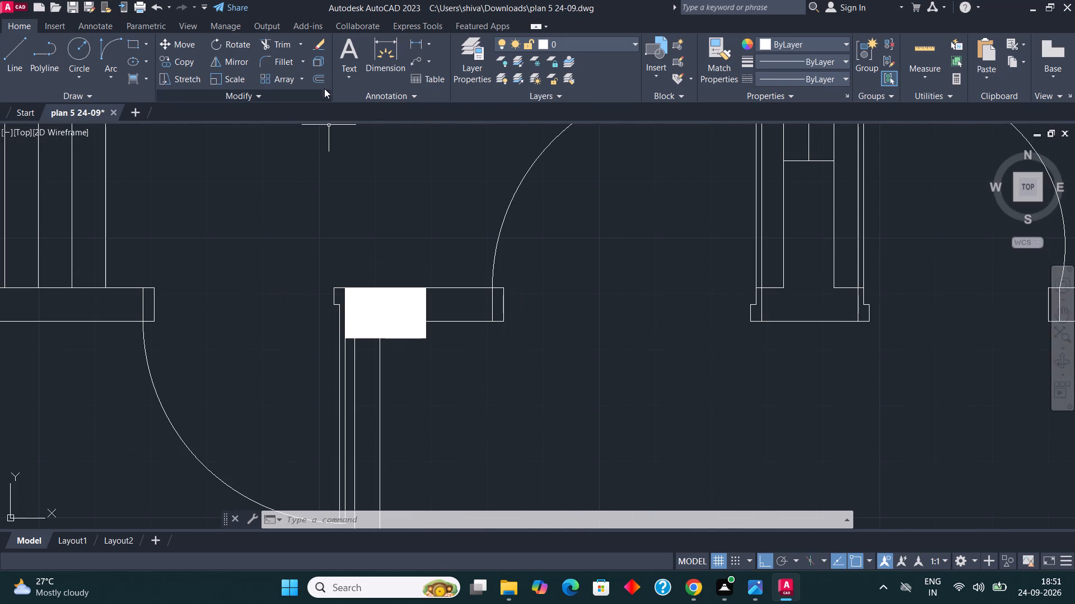
{"action": "left_click", "coordinate": [413, 37]}
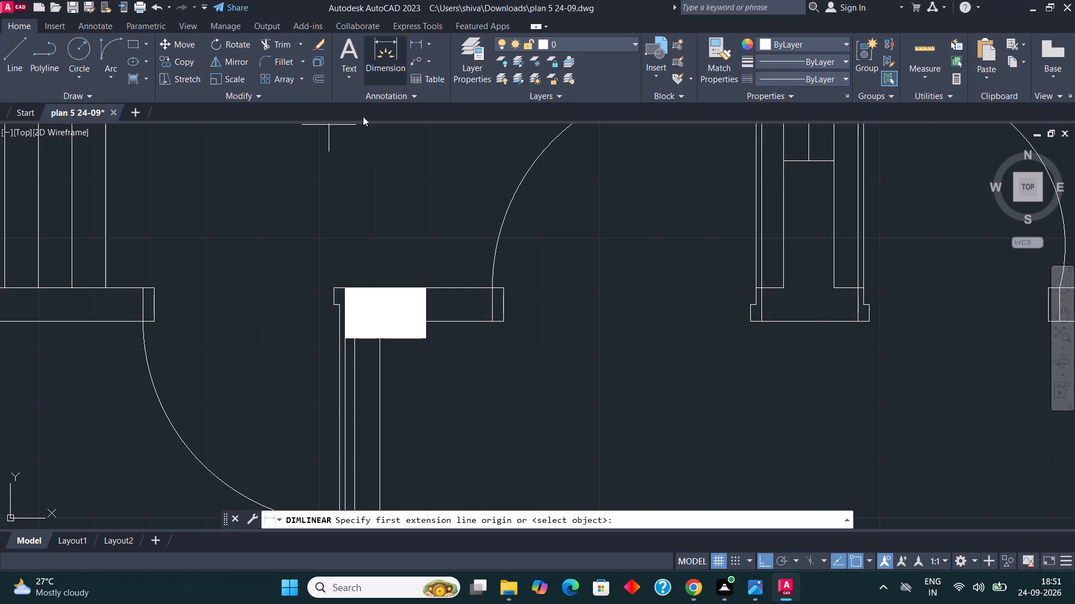
{"action": "left_click", "coordinate": [142, 286]}
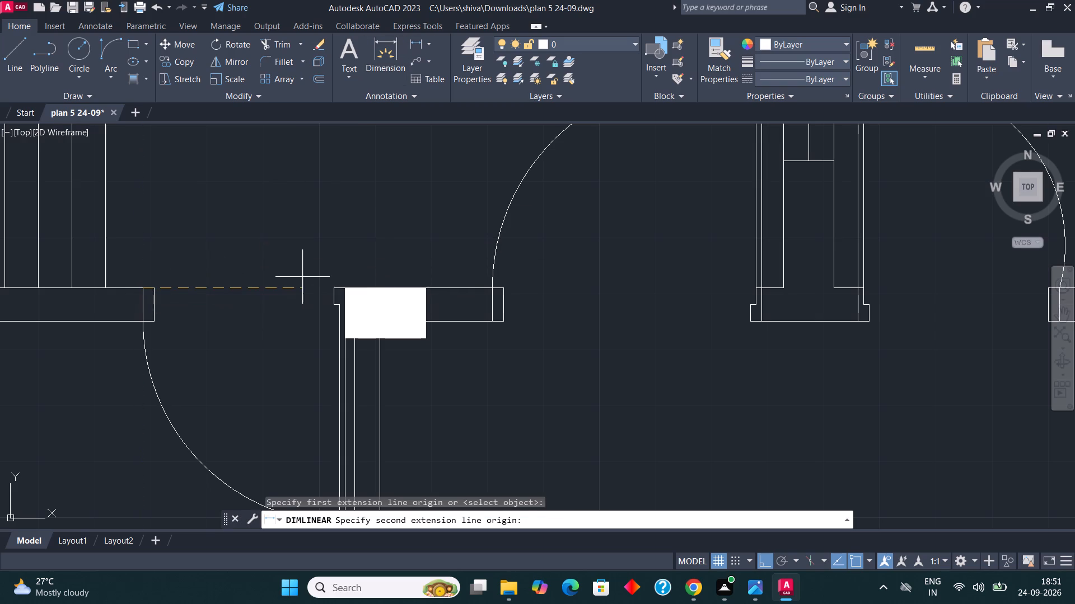
{"action": "left_click", "coordinate": [342, 288]}
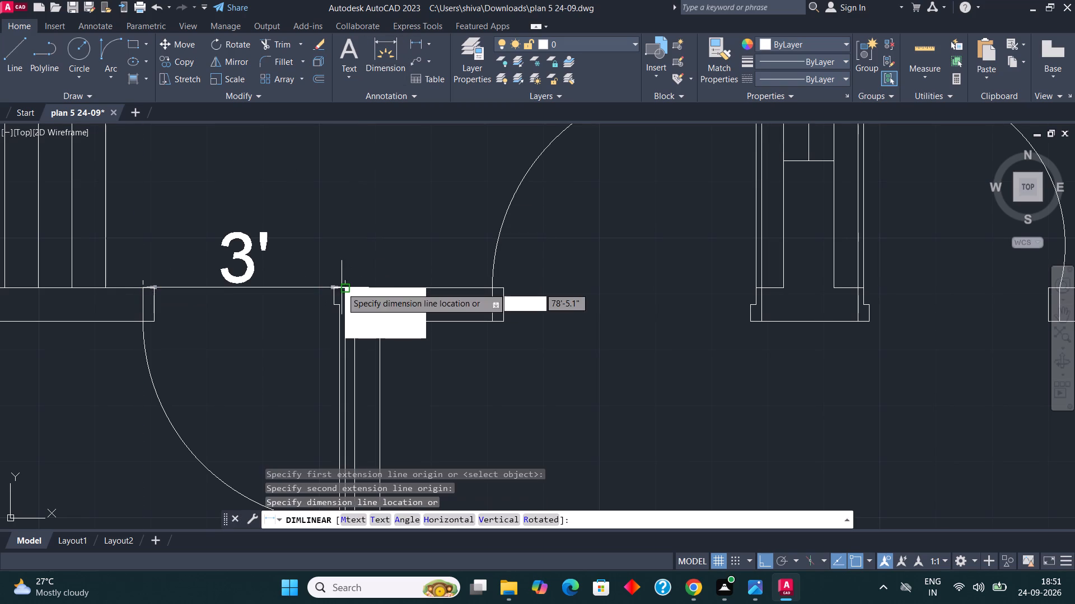
{"action": "key", "text": "Escape"}
{"action": "scroll", "coordinate": [313, 284], "scroll_direction": "down", "scroll_amount": 1}
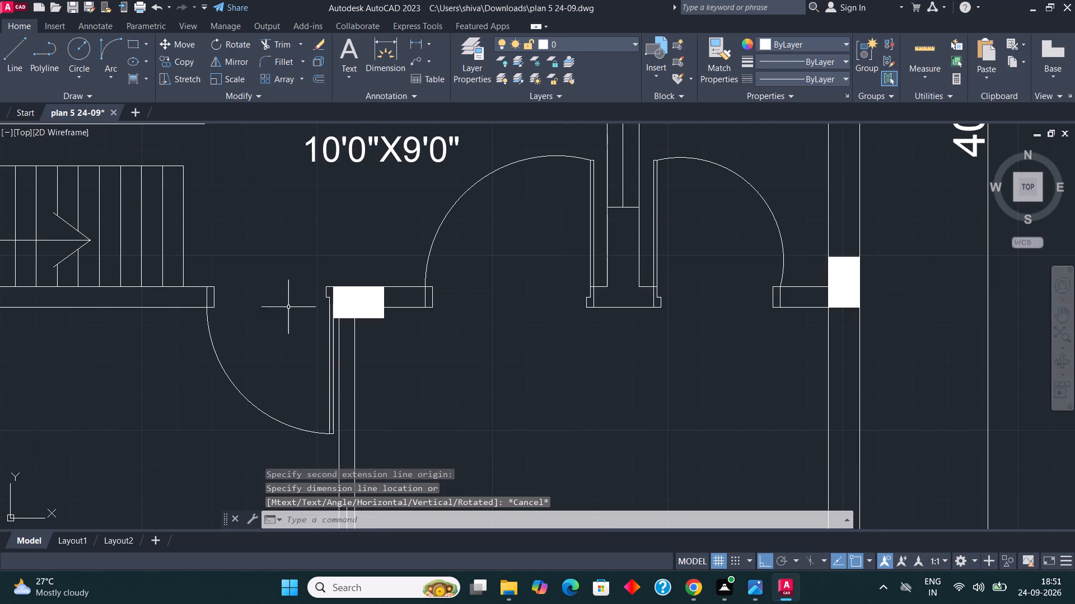
Copy the lower room door beside the first plan's staircase, with its swing arc, leaf and jamb lines, to the empty area above the plans.
{"action": "left_click", "coordinate": [250, 330]}
{"action": "left_click", "coordinate": [160, 363]}
{"action": "scroll", "coordinate": [177, 297], "scroll_direction": "up", "scroll_amount": 2}
{"action": "left_click_drag", "start_coordinate": [281, 290], "coordinate": [262, 292]}
{"action": "left_click", "coordinate": [229, 287]}
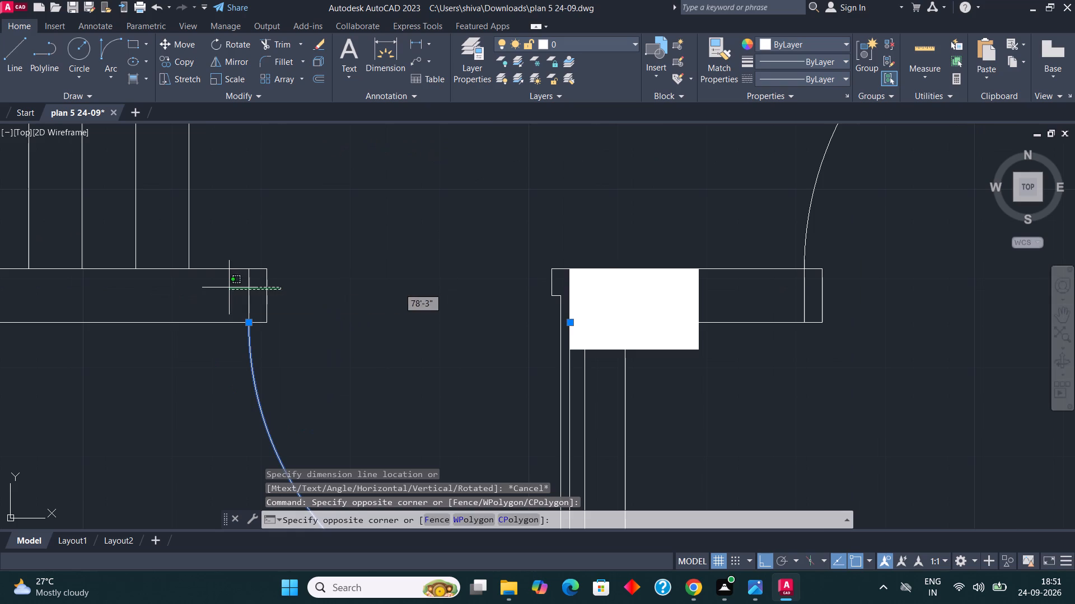
{"action": "scroll", "coordinate": [208, 296], "scroll_direction": "down", "scroll_amount": 1}
{"action": "scroll", "coordinate": [382, 282], "scroll_direction": "up", "scroll_amount": 2}
{"action": "scroll", "coordinate": [473, 303], "scroll_direction": "up", "scroll_amount": 1}
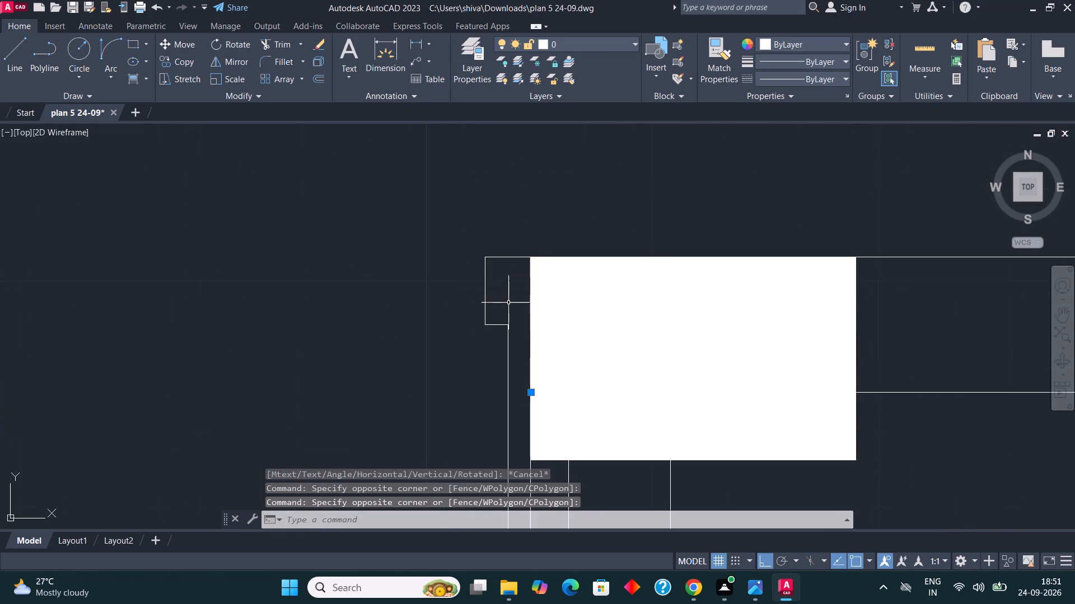
{"action": "left_click", "coordinate": [511, 303]}
{"action": "left_click_drag", "start_coordinate": [444, 204], "coordinate": [440, 211]}
{"action": "scroll", "coordinate": [480, 294], "scroll_direction": "down", "scroll_amount": 1}
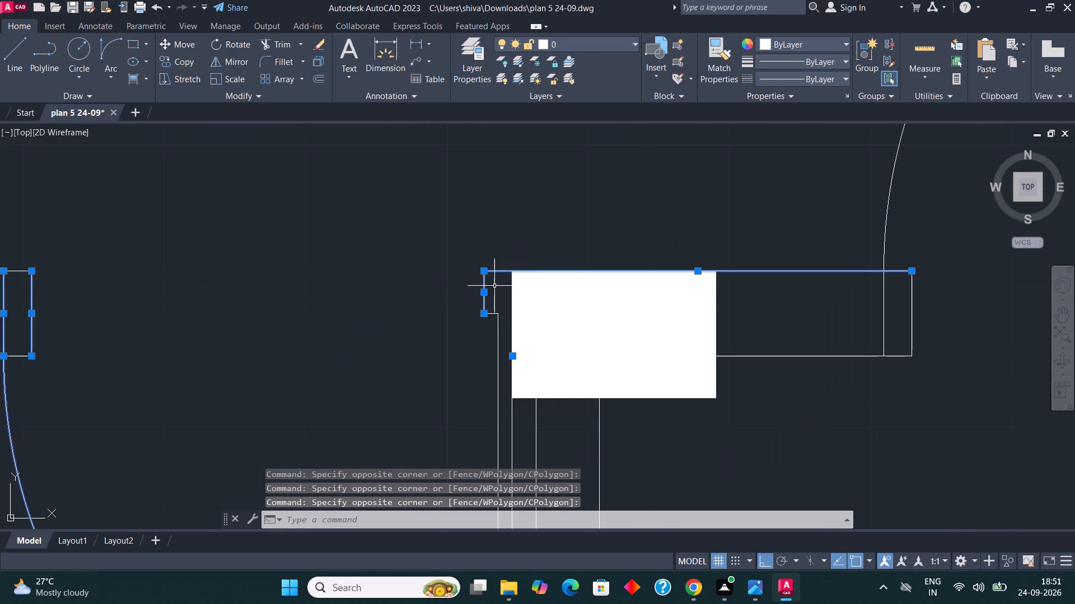
{"action": "left_click", "coordinate": [495, 286], "text": "shift"}
{"action": "left_click", "coordinate": [477, 229], "text": "shift"}
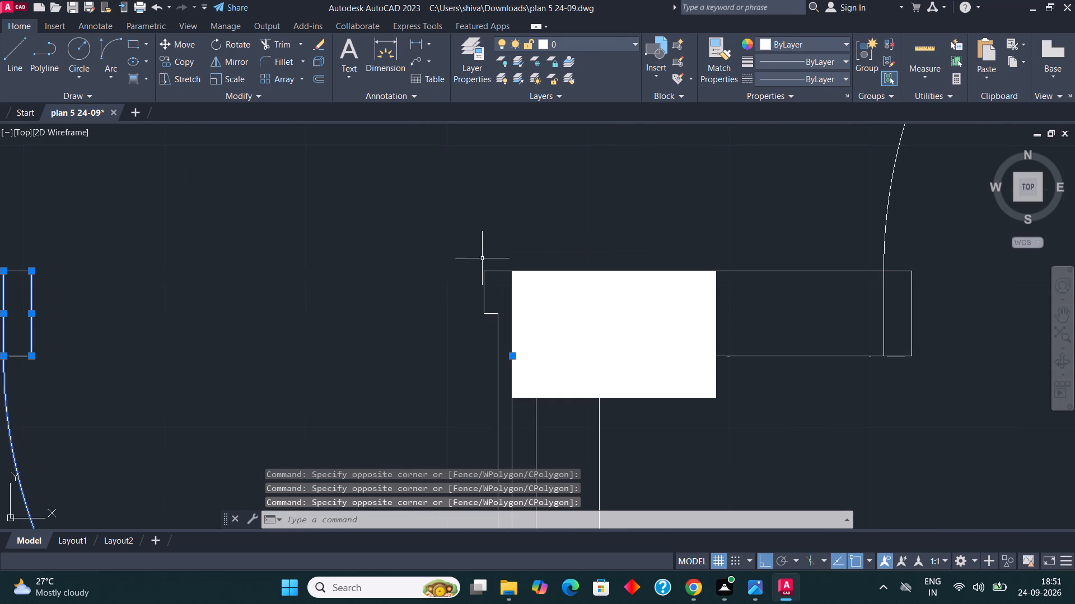
{"action": "left_click", "coordinate": [493, 295]}
{"action": "left_click", "coordinate": [403, 292]}
{"action": "scroll", "coordinate": [510, 352], "scroll_direction": "up", "scroll_amount": 2}
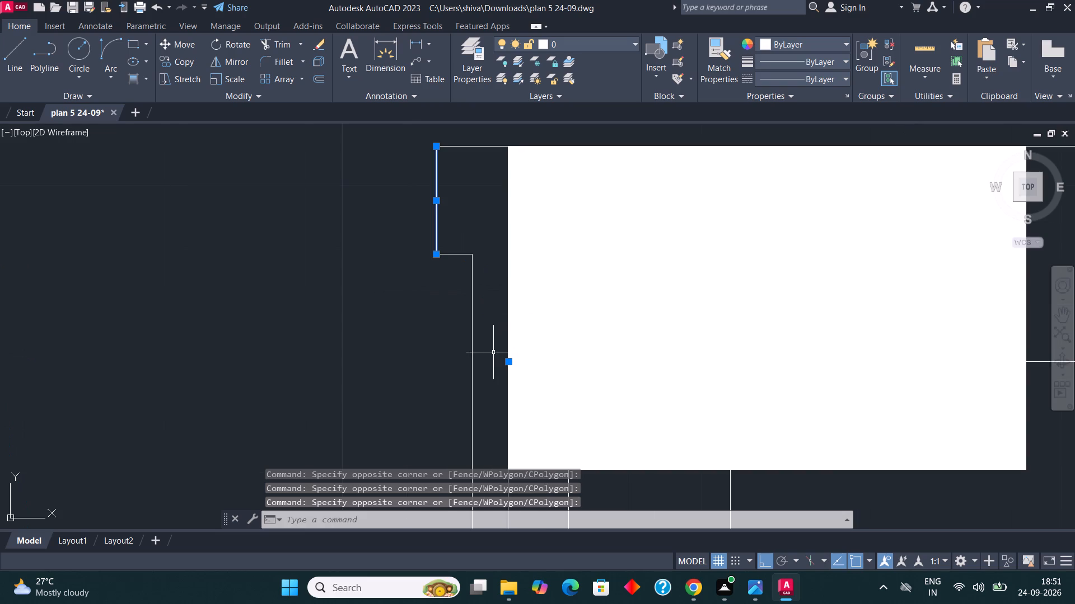
{"action": "left_click", "coordinate": [493, 352]}
{"action": "left_click", "coordinate": [420, 347]}
{"action": "left_click", "coordinate": [467, 294]}
{"action": "left_click", "coordinate": [456, 219]}
{"action": "scroll", "coordinate": [269, 240], "scroll_direction": "down", "scroll_amount": 2}
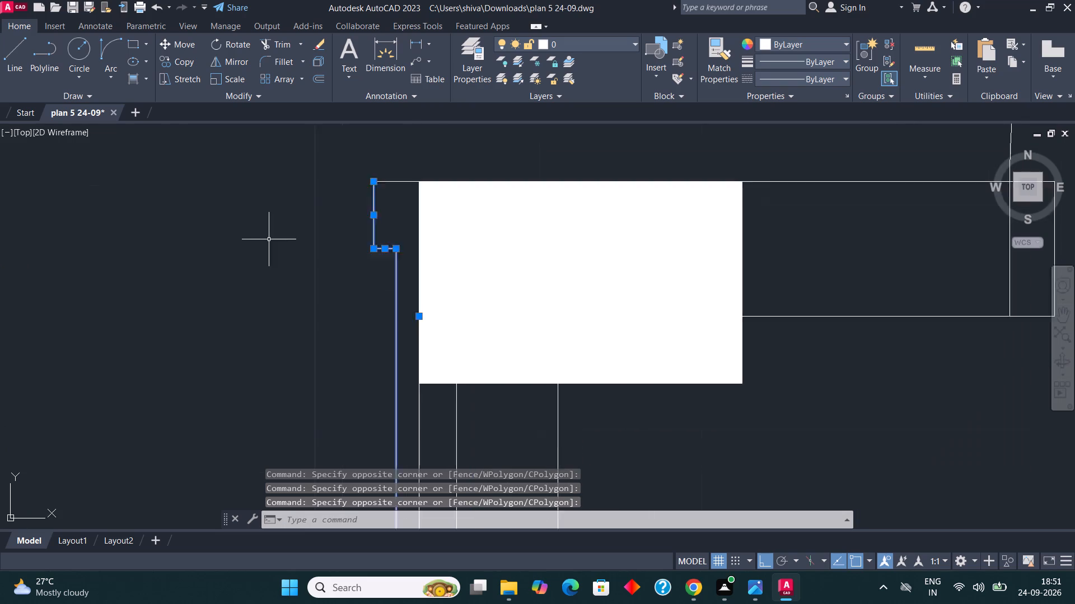
{"action": "scroll", "coordinate": [384, 295], "scroll_direction": "down", "scroll_amount": 2}
{"action": "scroll", "coordinate": [380, 369], "scroll_direction": "up", "scroll_amount": 2}
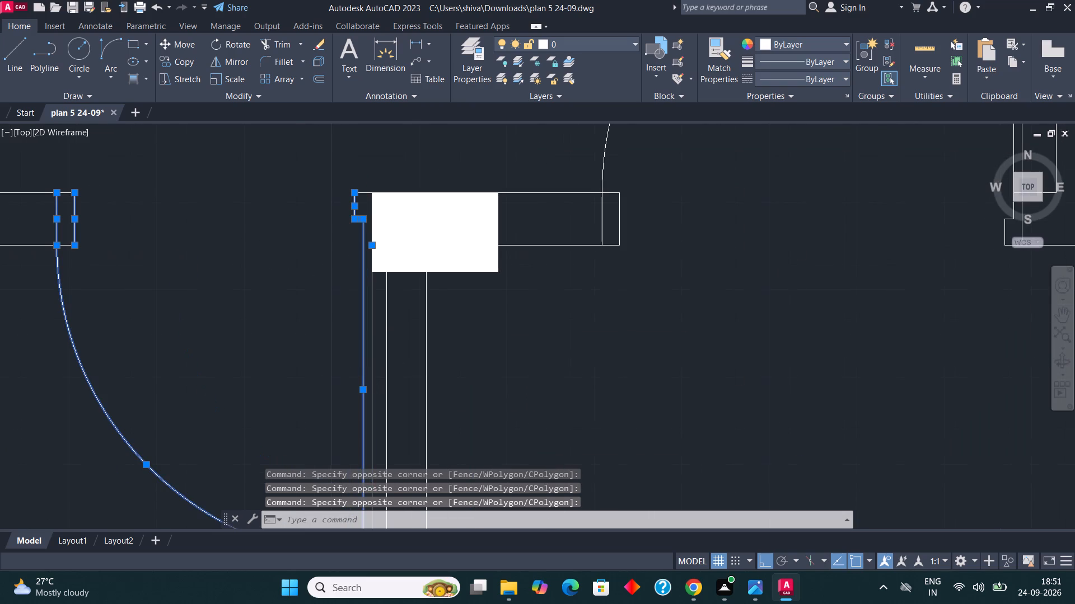
{"action": "left_click", "coordinate": [367, 366]}
{"action": "scroll", "coordinate": [405, 289], "scroll_direction": "down", "scroll_amount": 3}
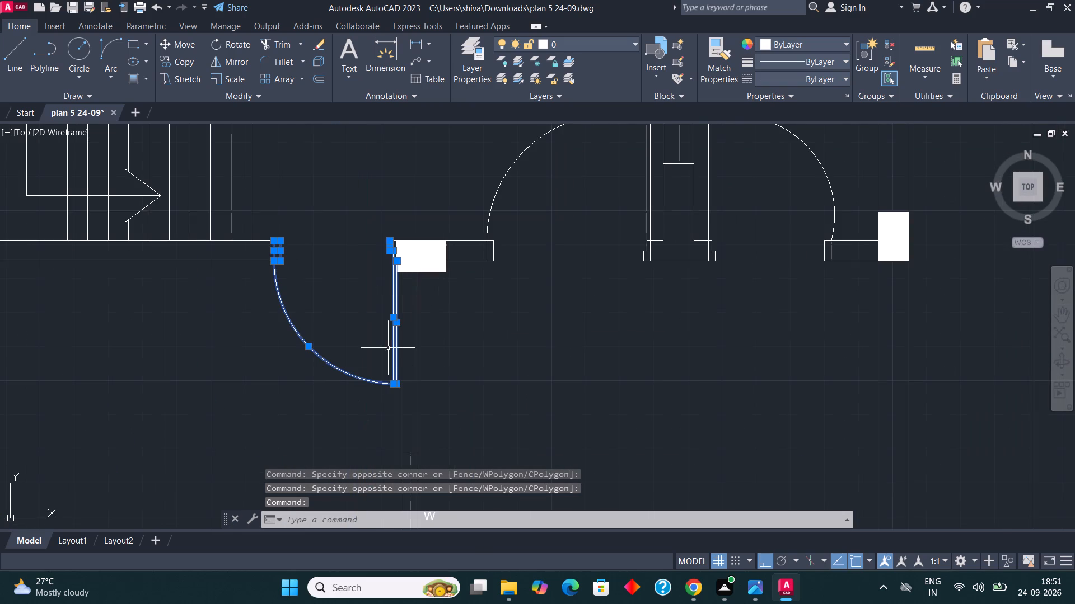
{"action": "scroll", "coordinate": [385, 378], "scroll_direction": "up", "scroll_amount": 6}
{"action": "left_click_drag", "start_coordinate": [410, 437], "coordinate": [407, 431]}
{"action": "left_click", "coordinate": [398, 393]}
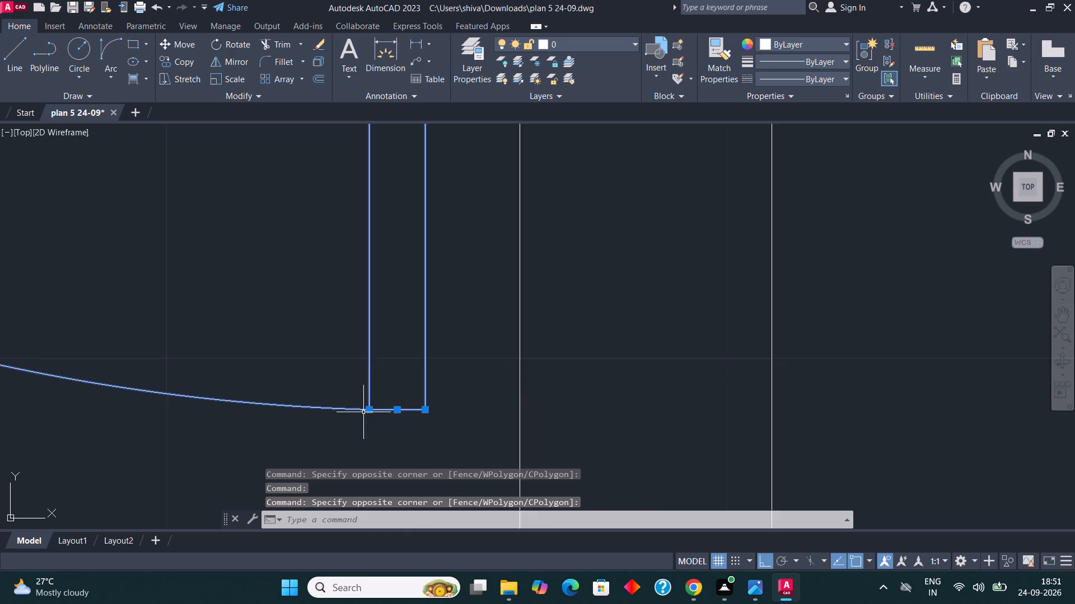
{"action": "scroll", "coordinate": [362, 412], "scroll_direction": "down", "scroll_amount": 6}
{"action": "scroll", "coordinate": [349, 338], "scroll_direction": "up", "scroll_amount": 2}
{"action": "scroll", "coordinate": [349, 338], "scroll_direction": "down", "scroll_amount": 3}
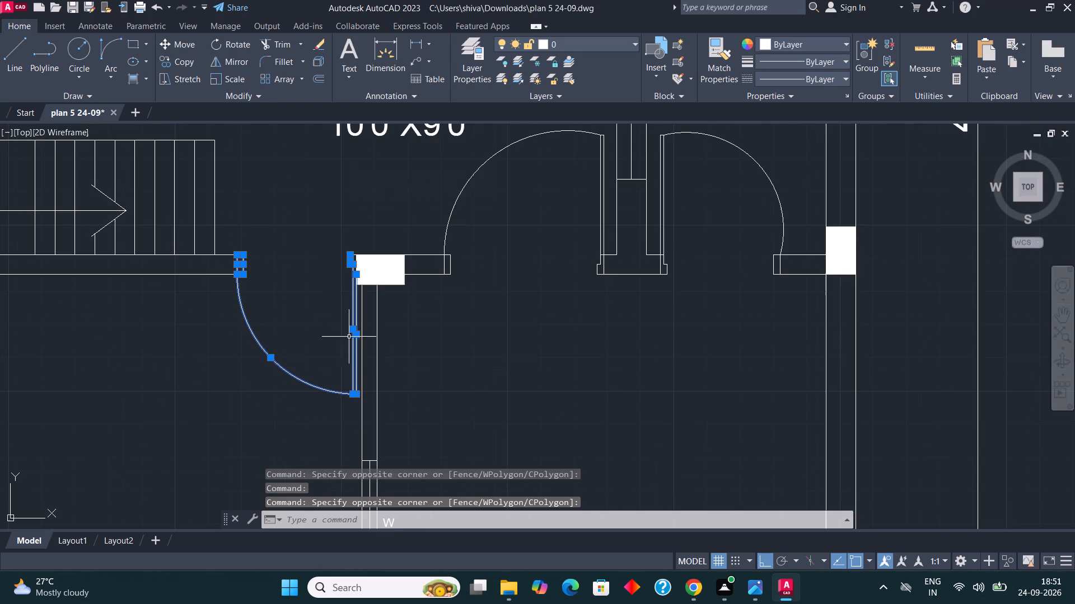
{"action": "left_click", "coordinate": [185, 68]}
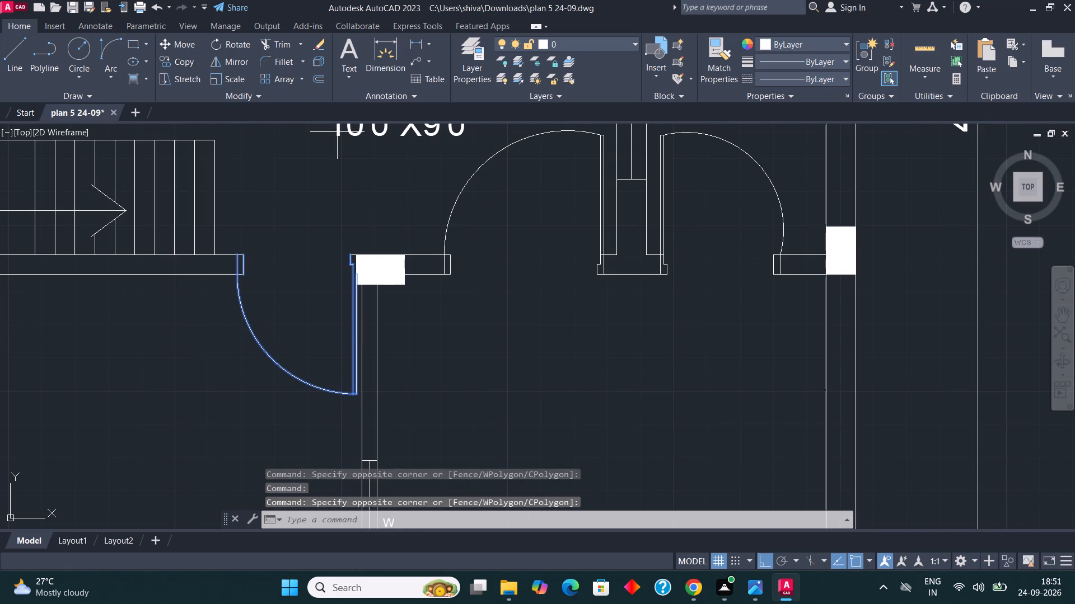
{"action": "left_click", "coordinate": [296, 323]}
{"action": "scroll", "coordinate": [231, 397], "scroll_direction": "down", "scroll_amount": 3}
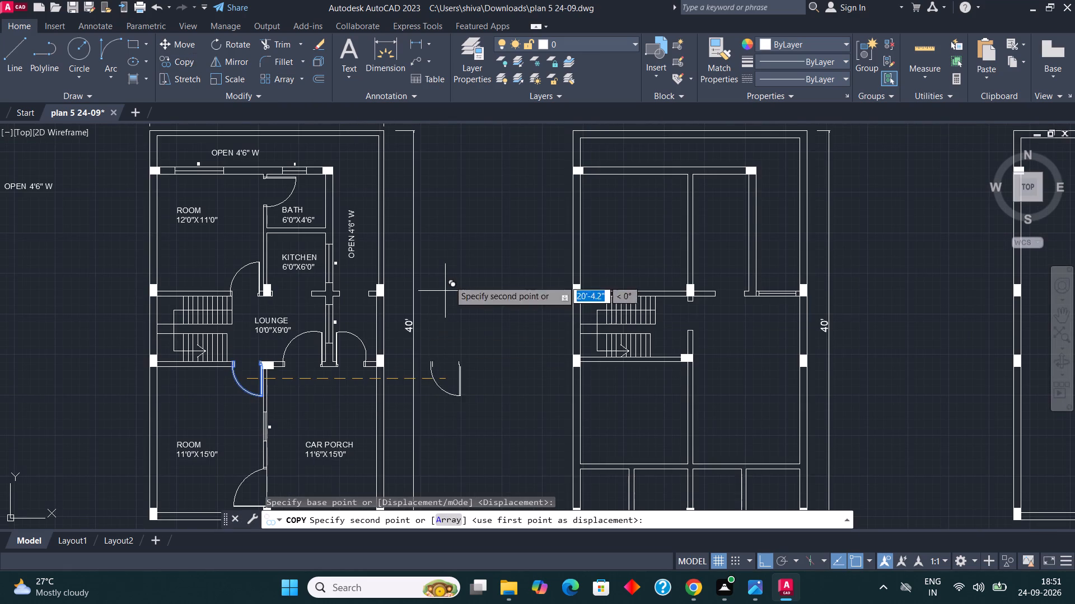
{"action": "key", "text": "F8"}
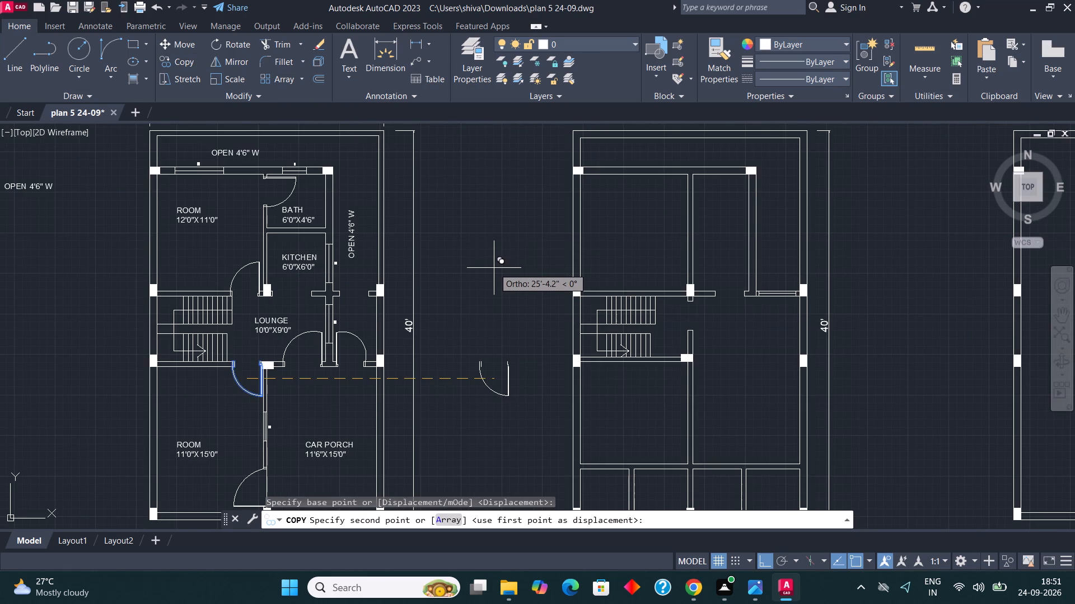
{"action": "scroll", "coordinate": [448, 391], "scroll_direction": "down", "scroll_amount": 1}
{"action": "scroll", "coordinate": [589, 326], "scroll_direction": "up", "scroll_amount": 2}
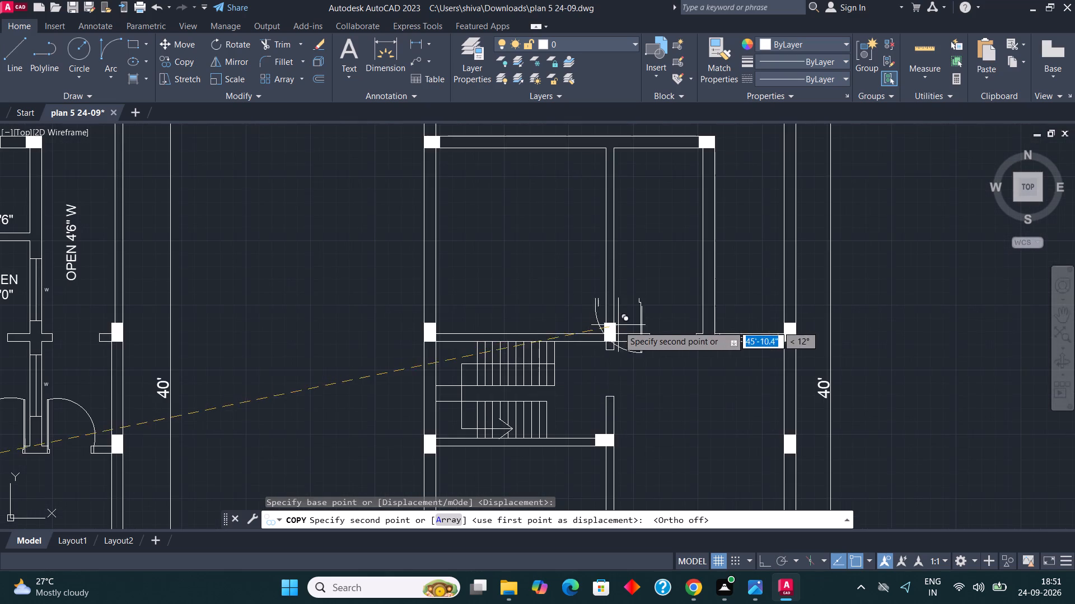
{"action": "scroll", "coordinate": [639, 329], "scroll_direction": "up", "scroll_amount": 2}
{"action": "scroll", "coordinate": [628, 294], "scroll_direction": "down", "scroll_amount": 1}
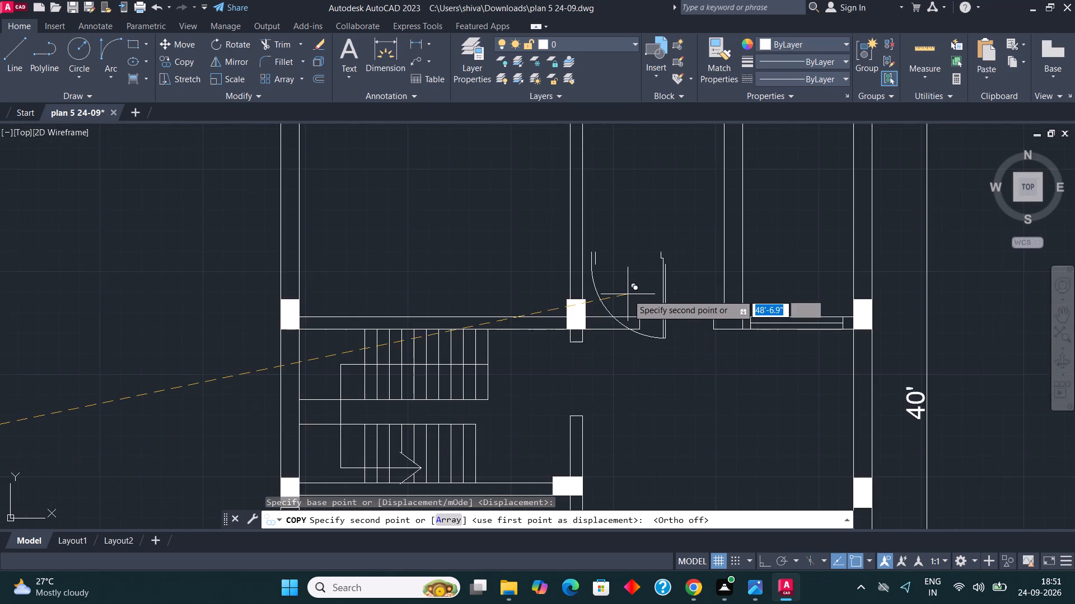
{"action": "scroll", "coordinate": [628, 294], "scroll_direction": "down", "scroll_amount": 1}
{"action": "scroll", "coordinate": [539, 338], "scroll_direction": "down", "scroll_amount": 3}
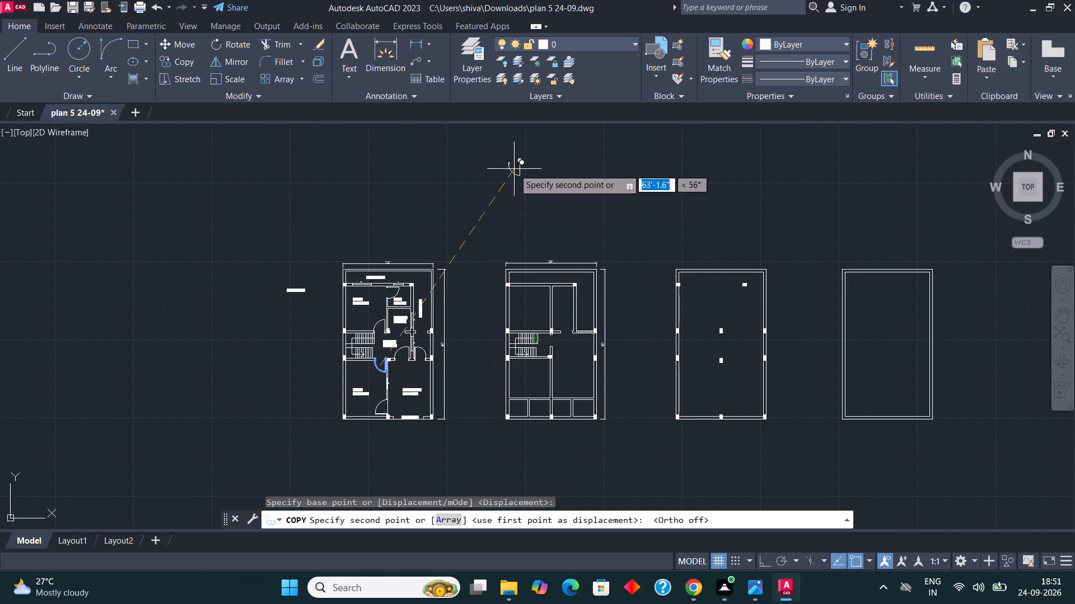
{"action": "scroll", "coordinate": [517, 169], "scroll_direction": "up", "scroll_amount": 3}
{"action": "left_click", "coordinate": [578, 192]}
{"action": "key", "text": "Escape"}
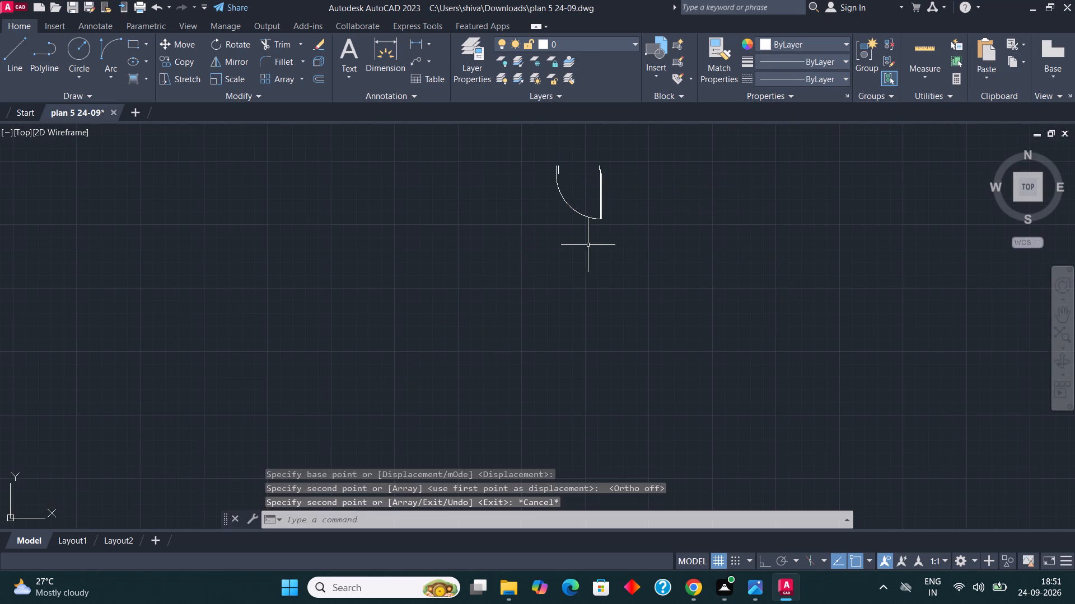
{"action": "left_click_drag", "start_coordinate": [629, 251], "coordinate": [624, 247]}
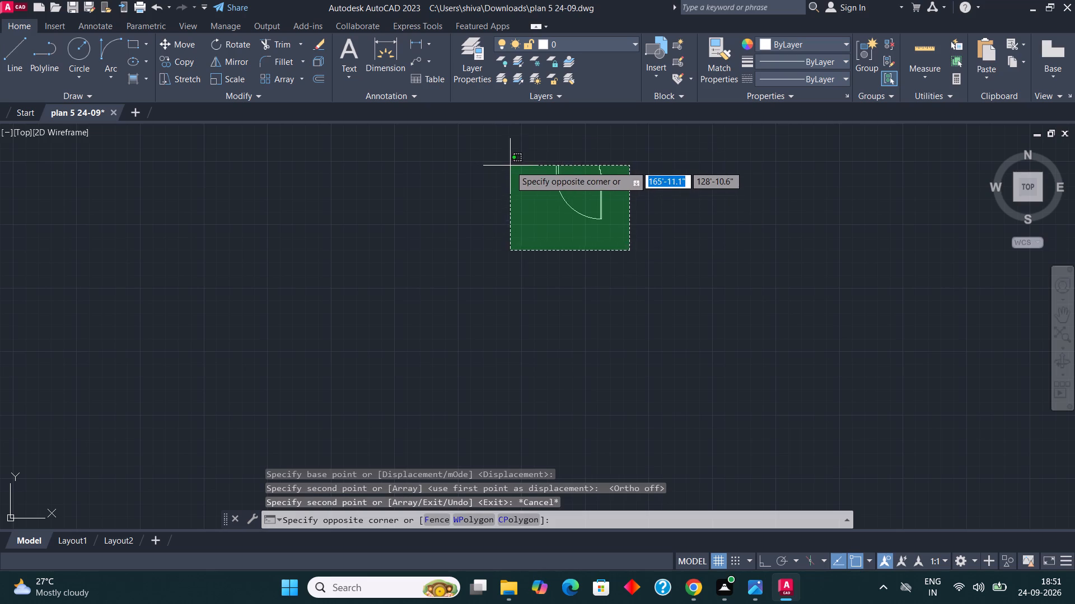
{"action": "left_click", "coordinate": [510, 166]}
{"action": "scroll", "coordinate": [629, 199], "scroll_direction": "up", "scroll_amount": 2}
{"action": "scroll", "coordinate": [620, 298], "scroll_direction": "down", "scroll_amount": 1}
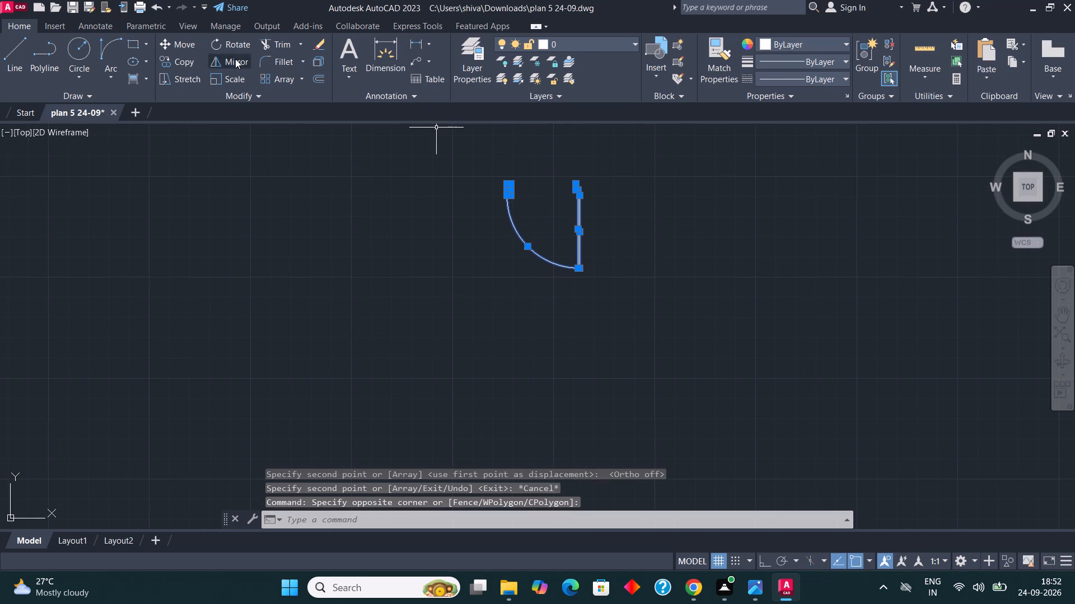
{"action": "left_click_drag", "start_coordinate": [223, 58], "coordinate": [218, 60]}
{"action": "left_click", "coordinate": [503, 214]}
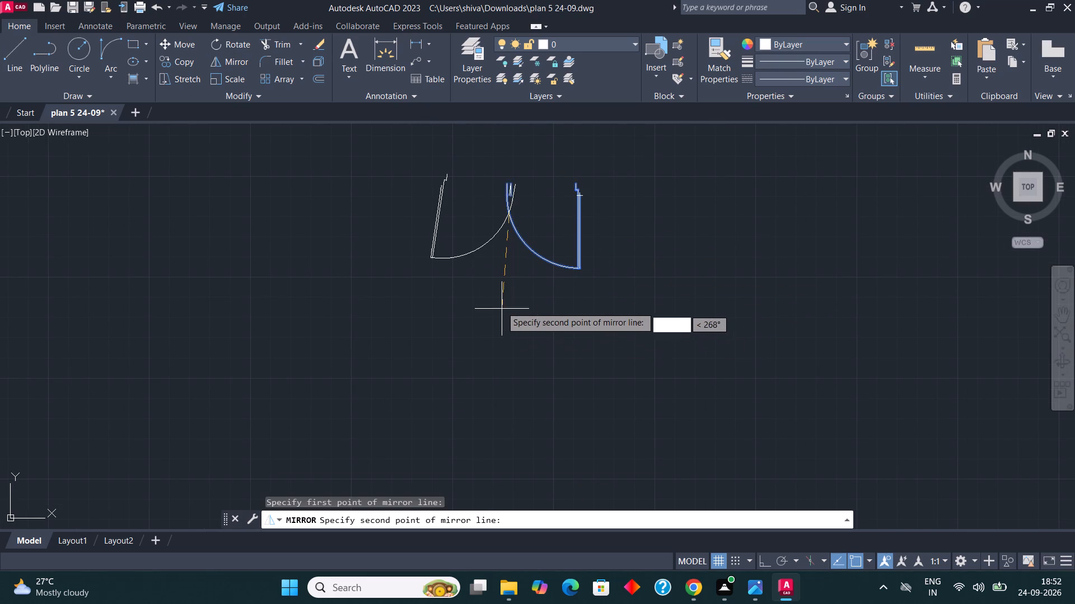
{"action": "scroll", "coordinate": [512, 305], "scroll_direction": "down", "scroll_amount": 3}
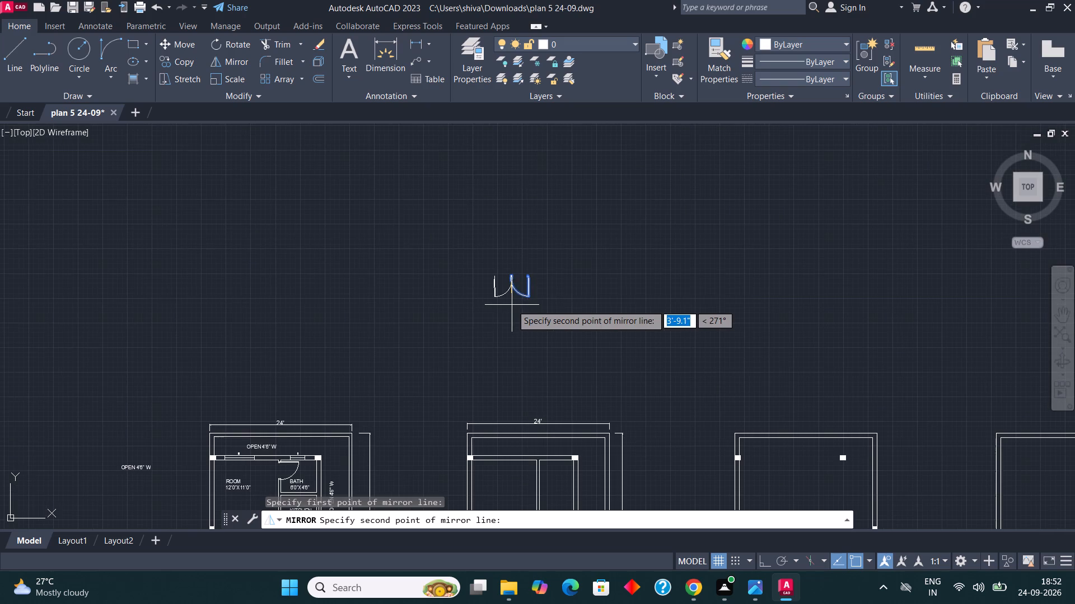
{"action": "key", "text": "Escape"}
Rotate the door copy above the plans by 180°.
{"action": "left_click", "coordinate": [562, 325]}
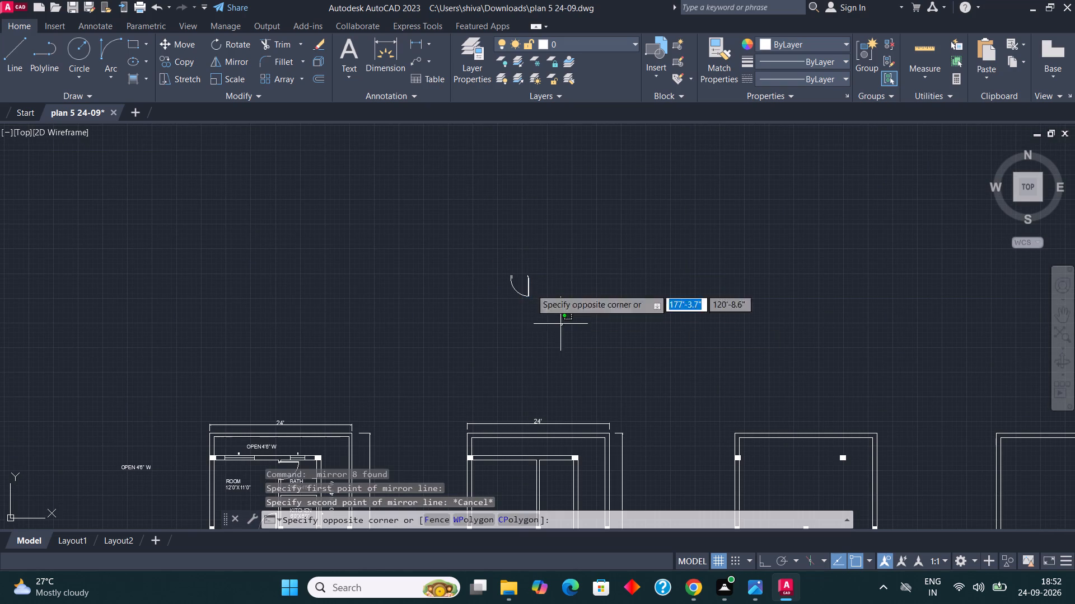
{"action": "left_click", "coordinate": [497, 247]}
{"action": "left_click", "coordinate": [237, 49]}
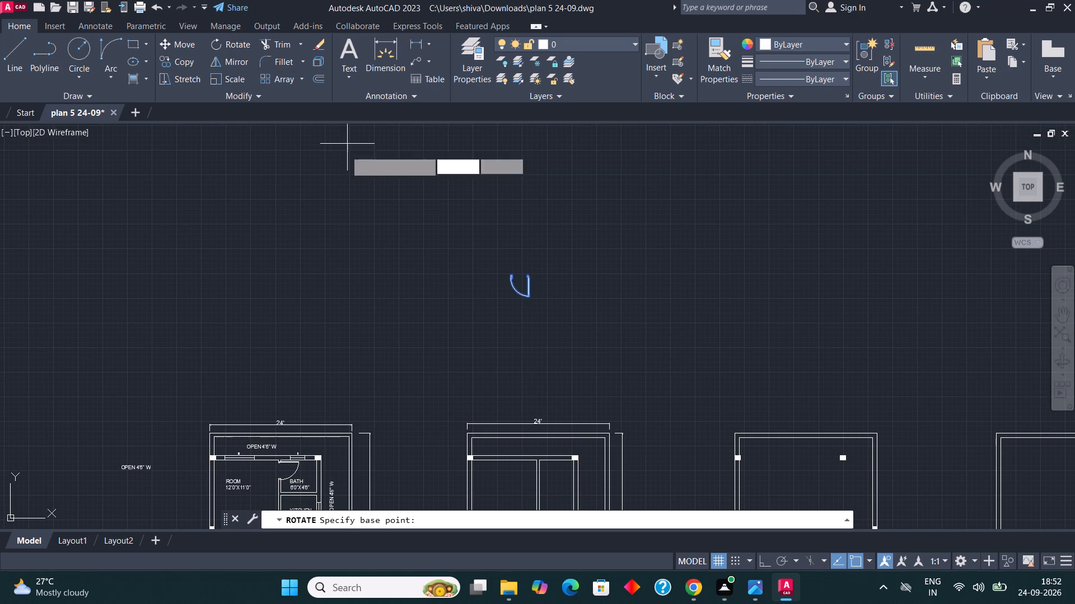
{"action": "key", "text": "F8"}
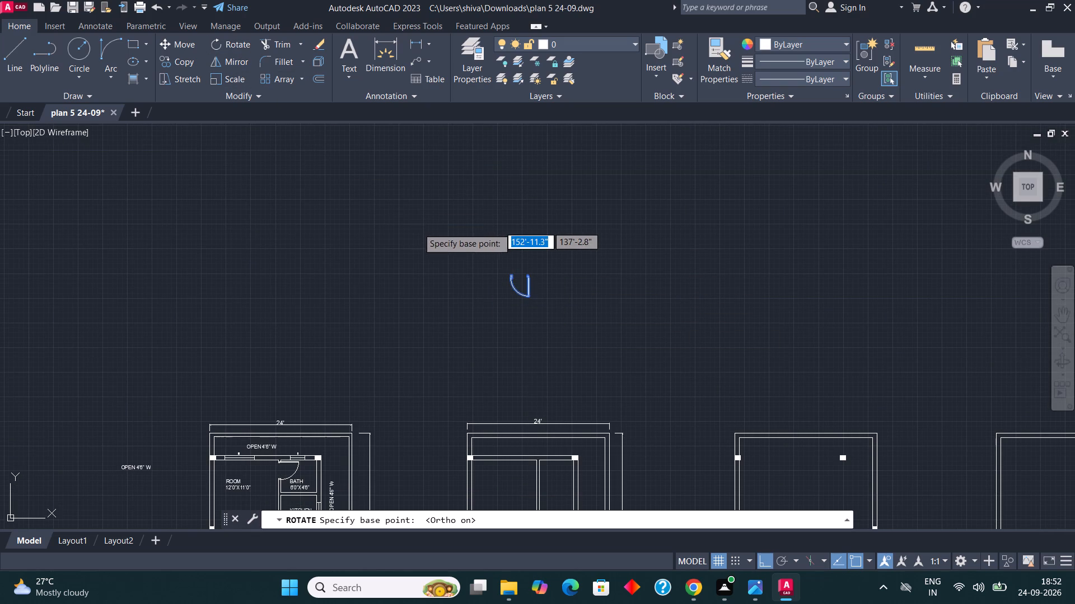
{"action": "left_click", "coordinate": [421, 235]}
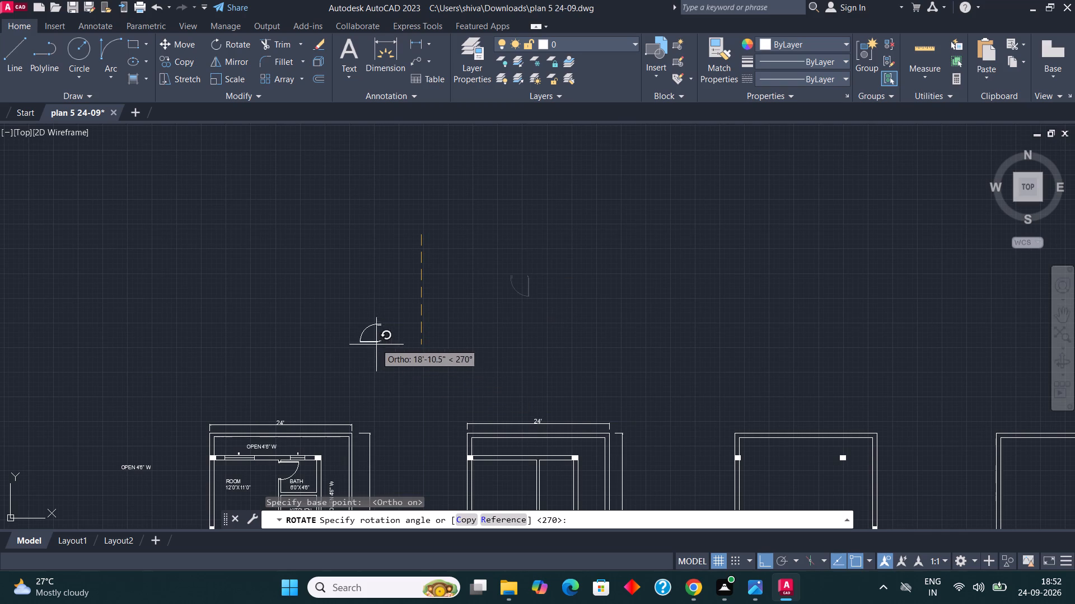
{"action": "scroll", "coordinate": [396, 284], "scroll_direction": "down", "scroll_amount": 1}
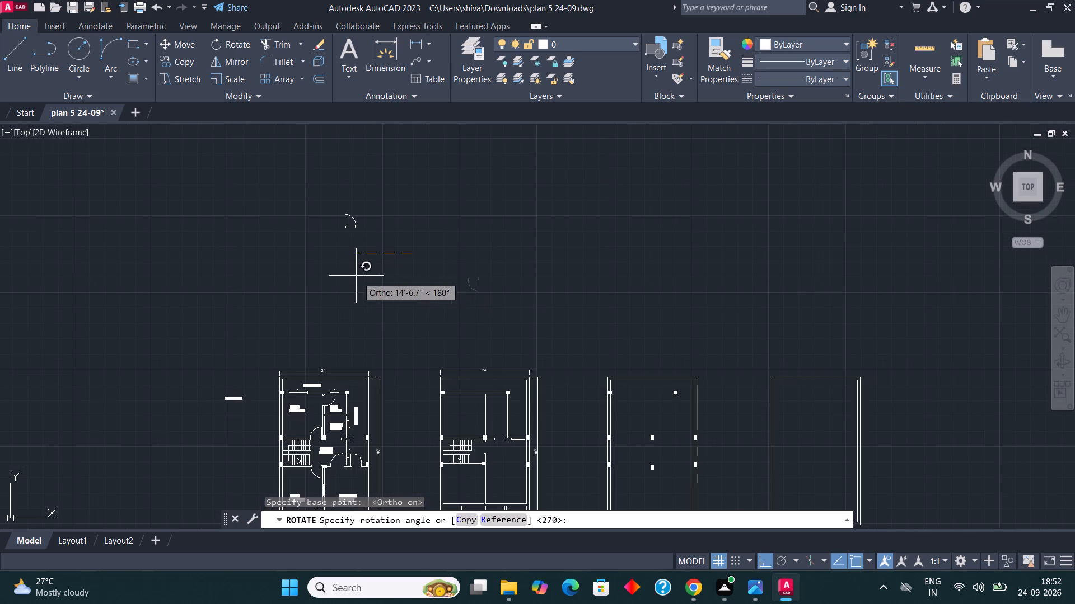
{"action": "left_click", "coordinate": [347, 254]}
Copy the rotated door above the plans into the second plan's wall opening between the central column and the window, aligned to the wall corner.
{"action": "scroll", "coordinate": [351, 220], "scroll_direction": "up", "scroll_amount": 4}
{"action": "left_click_drag", "start_coordinate": [430, 280], "coordinate": [419, 280]}
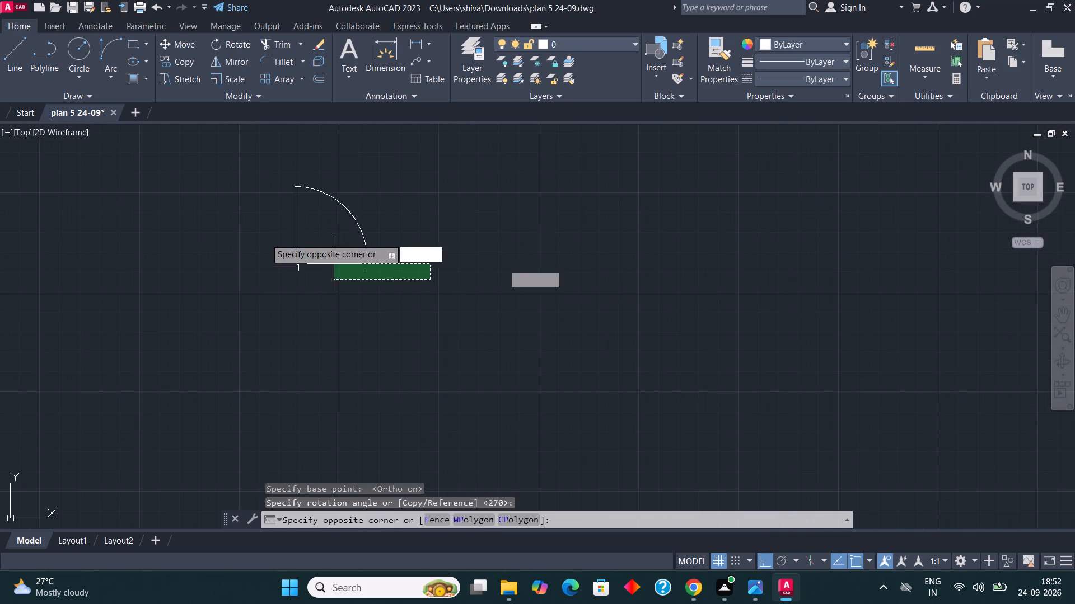
{"action": "left_click", "coordinate": [267, 173]}
{"action": "left_click", "coordinate": [197, 62]}
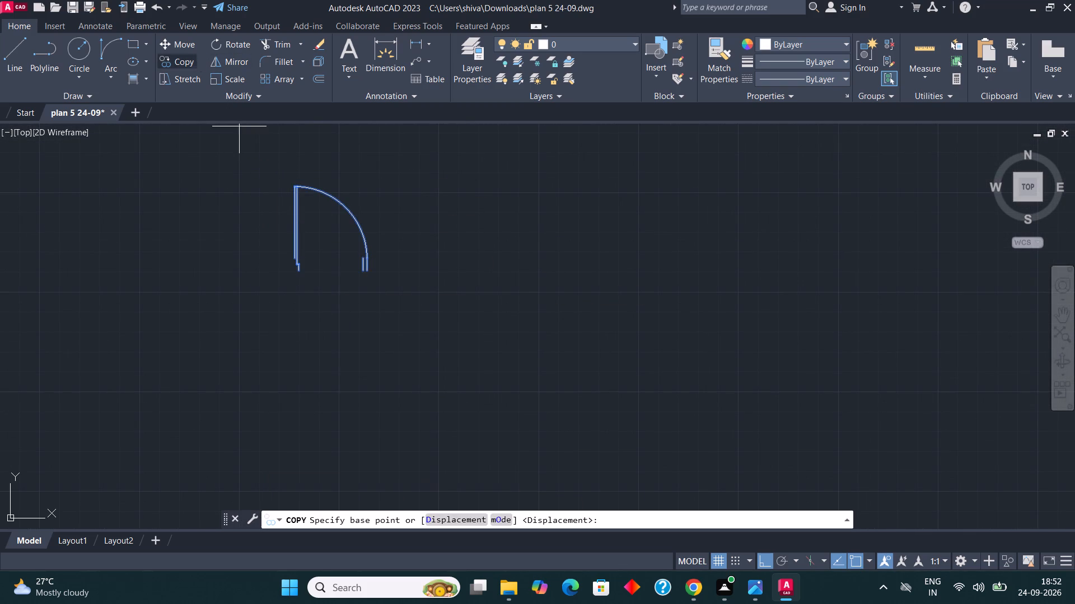
{"action": "scroll", "coordinate": [352, 278], "scroll_direction": "up", "scroll_amount": 2}
{"action": "left_click", "coordinate": [386, 261]}
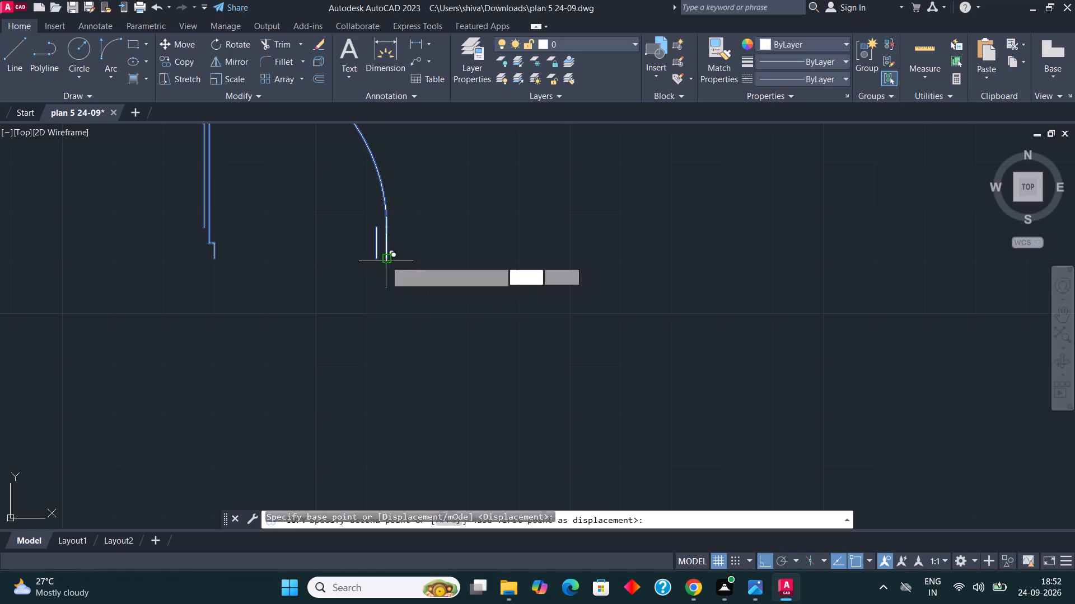
{"action": "scroll", "coordinate": [386, 251], "scroll_direction": "down", "scroll_amount": 3}
{"action": "key", "text": "F8"}
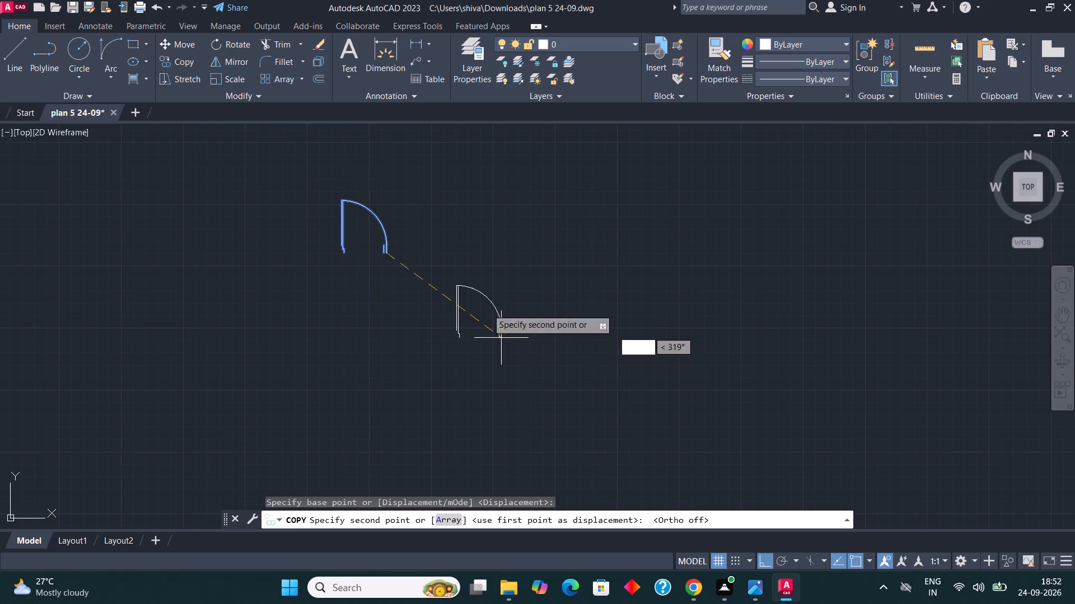
{"action": "scroll", "coordinate": [470, 270], "scroll_direction": "down", "scroll_amount": 4}
{"action": "scroll", "coordinate": [621, 457], "scroll_direction": "up", "scroll_amount": 2}
{"action": "scroll", "coordinate": [569, 506], "scroll_direction": "up", "scroll_amount": 2}
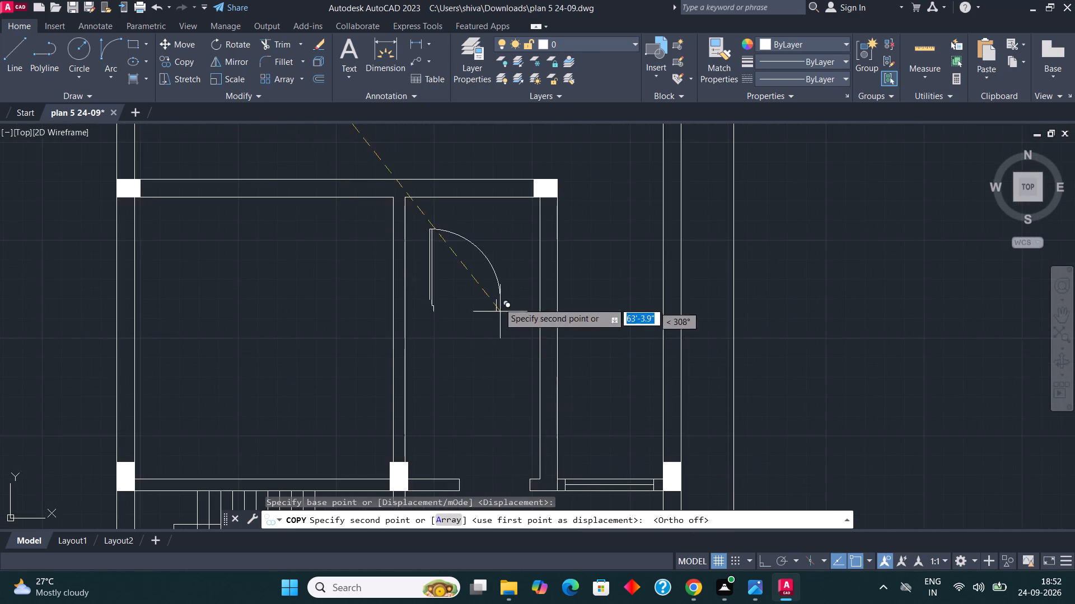
{"action": "scroll", "coordinate": [499, 298], "scroll_direction": "down", "scroll_amount": 1}
{"action": "scroll", "coordinate": [492, 436], "scroll_direction": "up", "scroll_amount": 3}
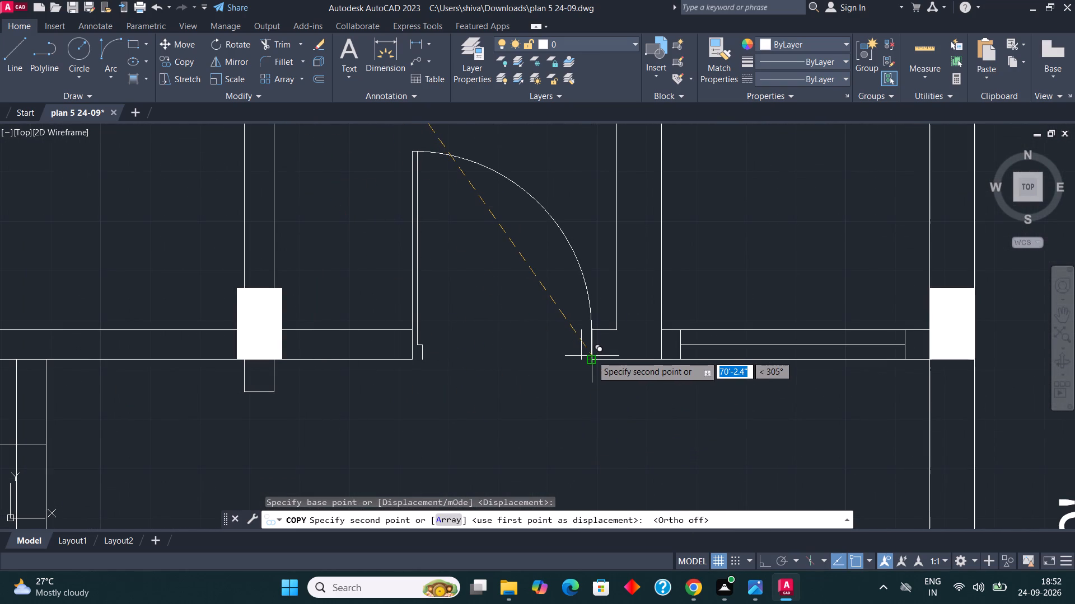
{"action": "left_click", "coordinate": [592, 356]}
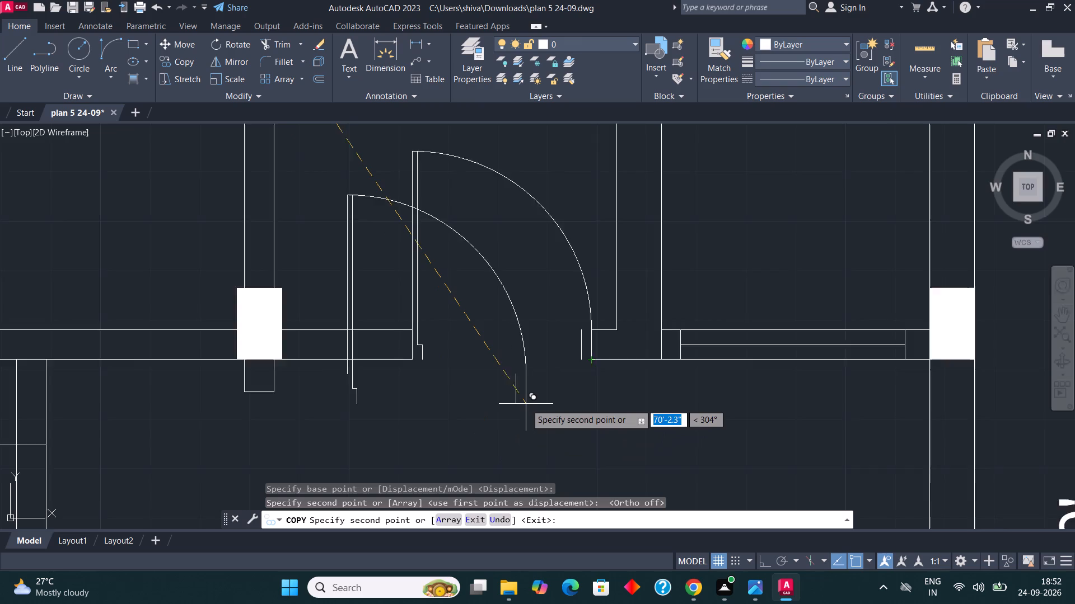
{"action": "scroll", "coordinate": [526, 404], "scroll_direction": "up", "scroll_amount": 2}
{"action": "key", "text": "Escape"}
{"action": "key", "text": "Escape"}
{"action": "key", "text": "Escape"}
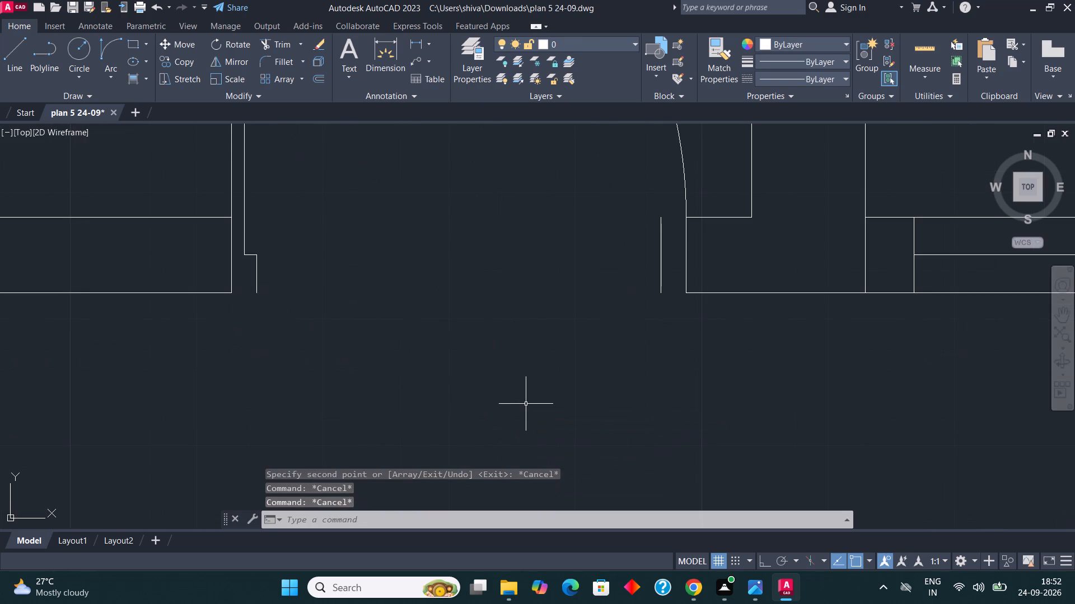
Extend the wall lines on both sides of the newly placed door to meet its jamb lines.
{"action": "type", "text": "EX"}
{"action": "key", "text": "Return"}
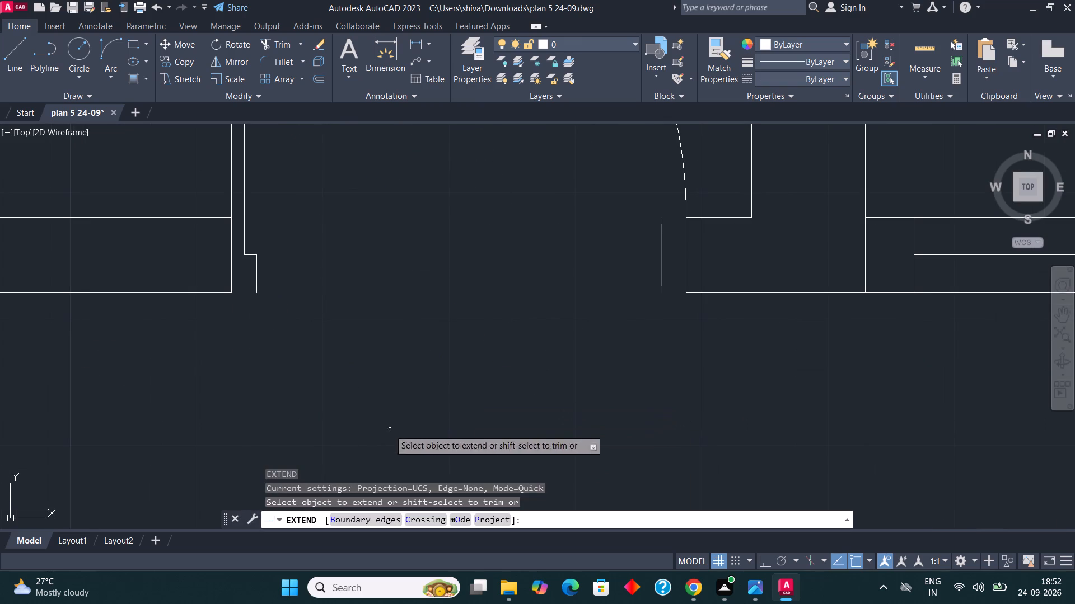
{"action": "left_click", "coordinate": [224, 292]}
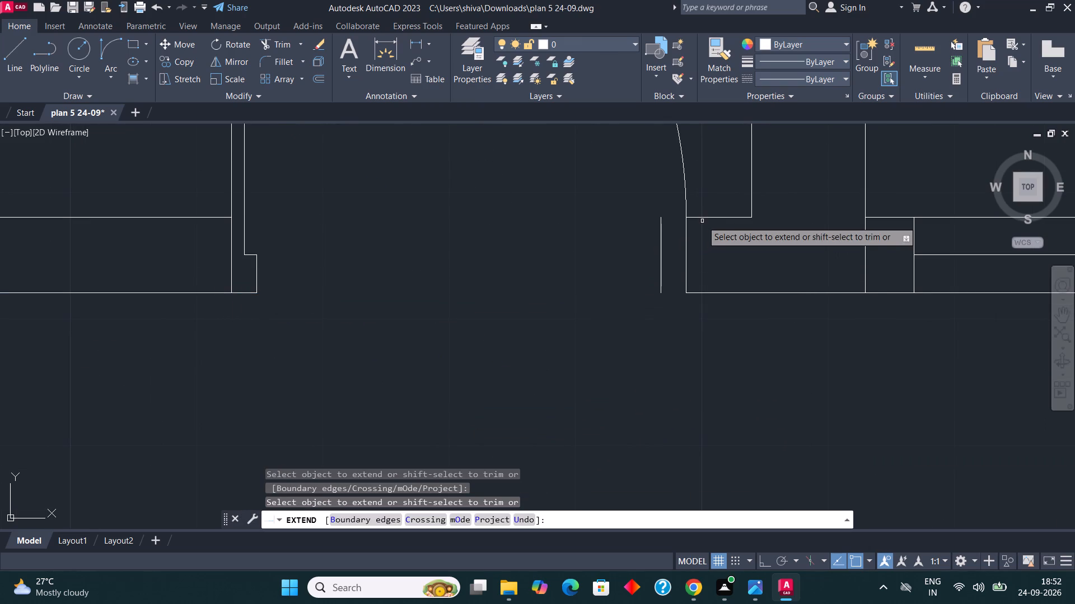
{"action": "left_click", "coordinate": [700, 216]}
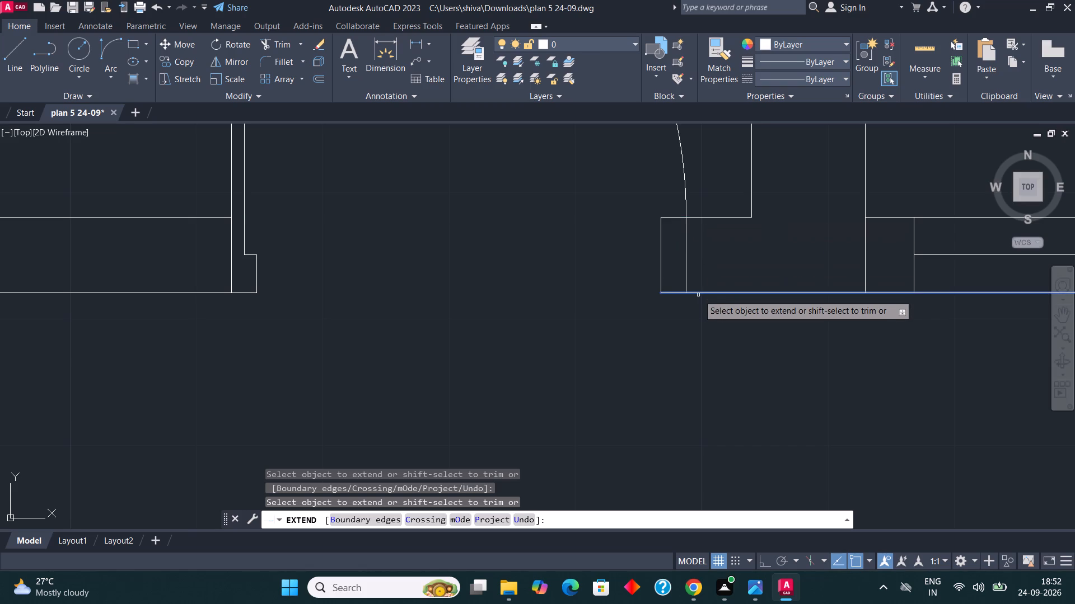
{"action": "left_click", "coordinate": [698, 295]}
{"action": "scroll", "coordinate": [583, 449], "scroll_direction": "down", "scroll_amount": 2}
{"action": "key", "text": "Escape"}
{"action": "key", "text": "Escape"}
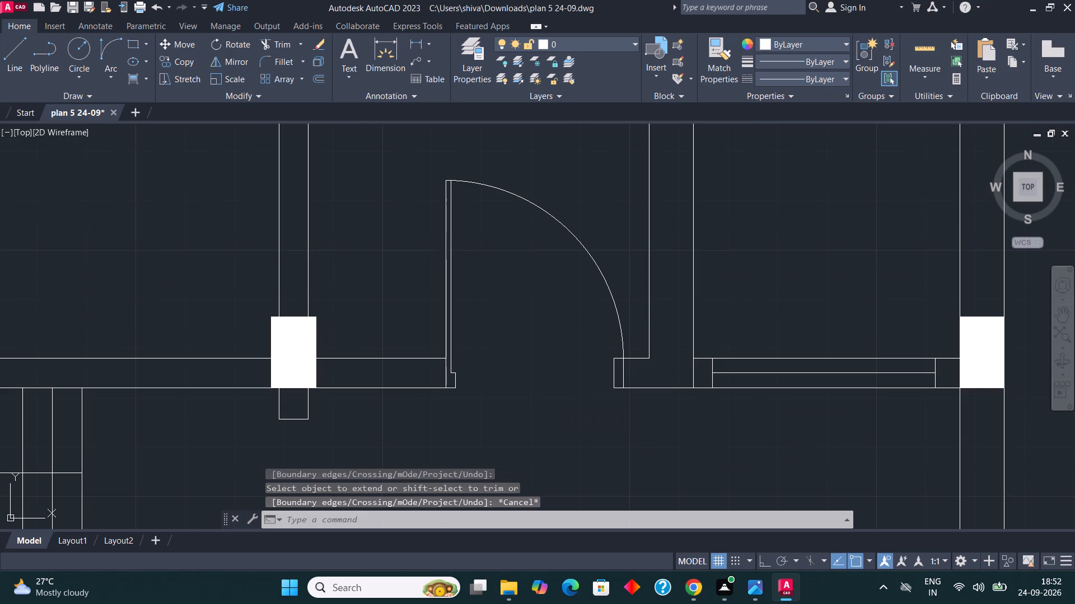
{"action": "key", "text": "Escape"}
Draw a vertical line about 8" long across the wall on the staircase side of the second plan's upper central column.
{"action": "scroll", "coordinate": [528, 327], "scroll_direction": "down", "scroll_amount": 5}
{"action": "scroll", "coordinate": [521, 338], "scroll_direction": "up", "scroll_amount": 1}
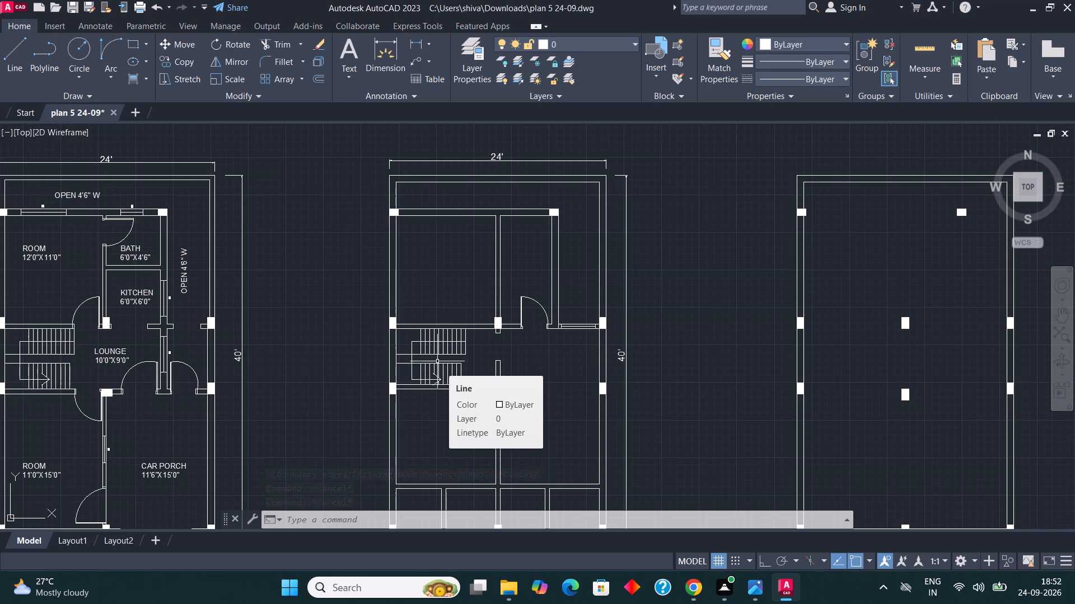
{"action": "scroll", "coordinate": [496, 333], "scroll_direction": "up", "scroll_amount": 2}
{"action": "scroll", "coordinate": [446, 333], "scroll_direction": "up", "scroll_amount": 3}
{"action": "key", "text": "Escape"}
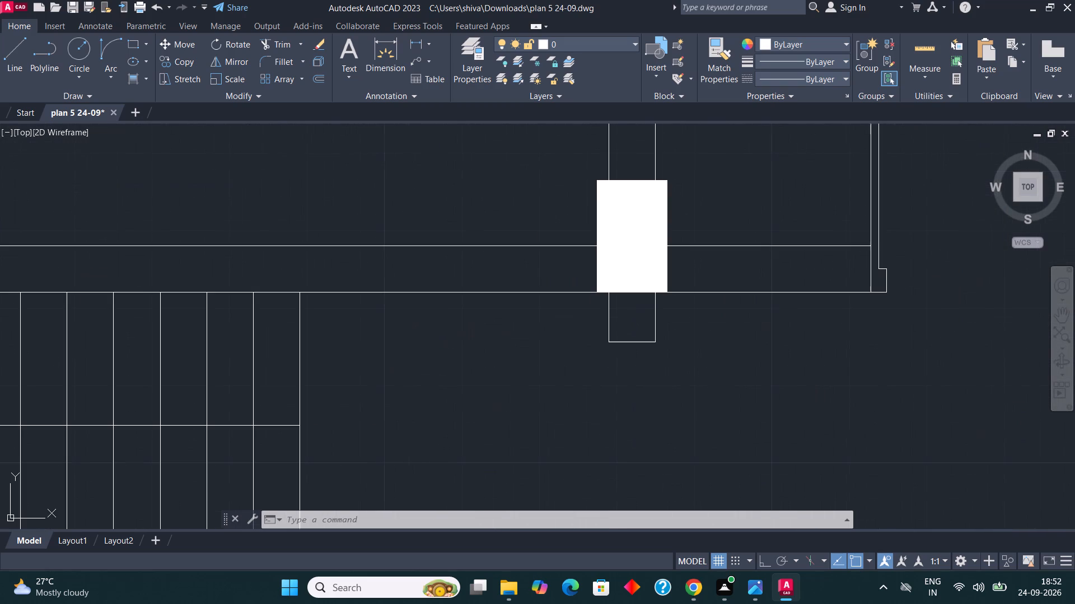
{"action": "key", "text": "Escape"}
{"action": "key", "text": "l"}
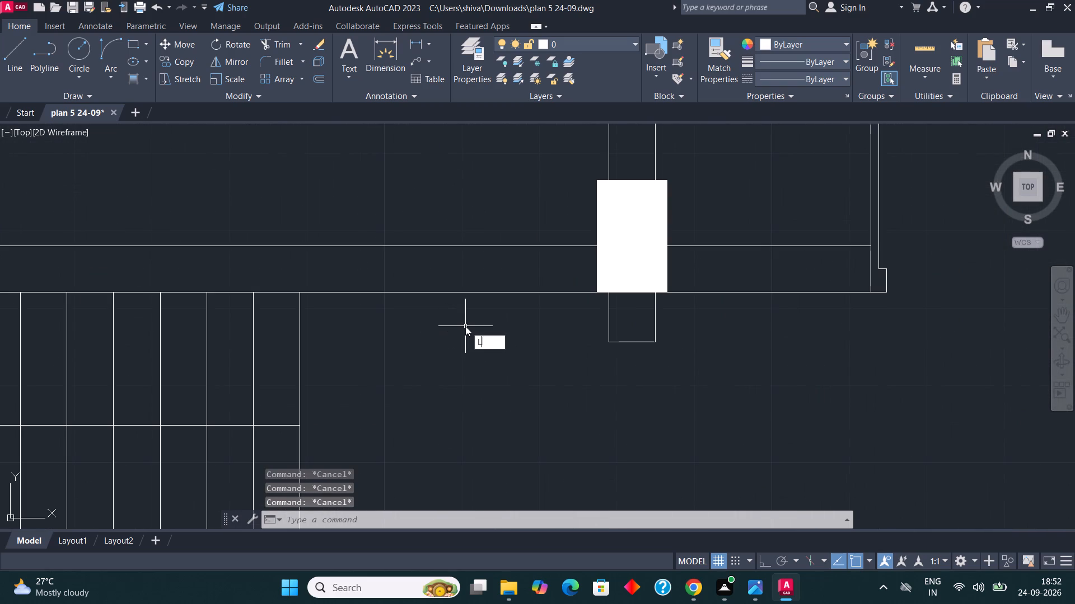
{"action": "key", "text": "Return"}
{"action": "scroll", "coordinate": [553, 269], "scroll_direction": "up", "scroll_amount": 2}
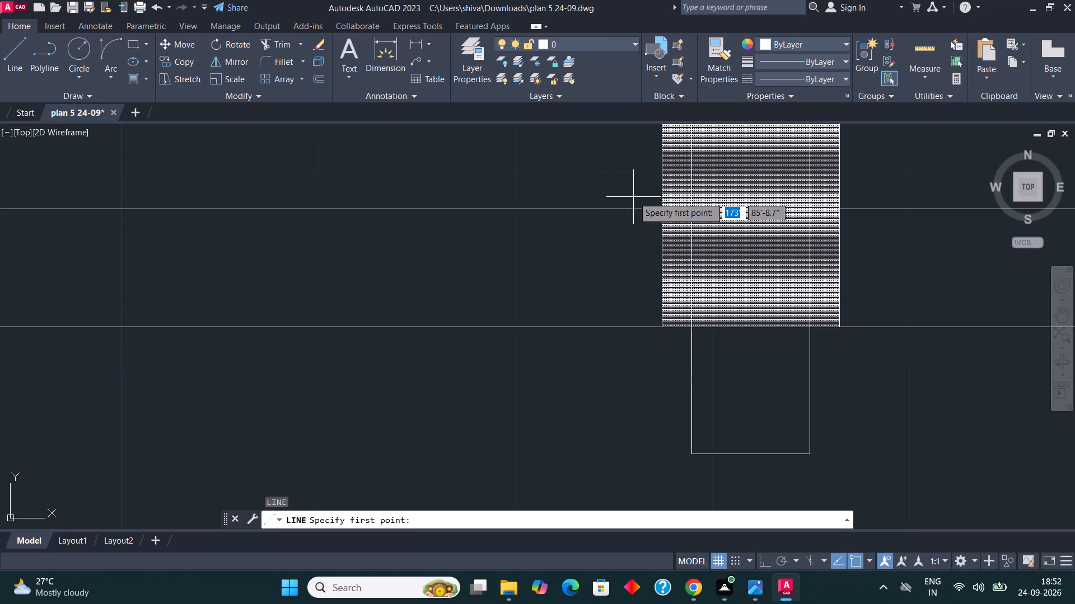
{"action": "left_click_drag", "start_coordinate": [633, 197], "coordinate": [634, 206]}
{"action": "key", "text": "F8"}
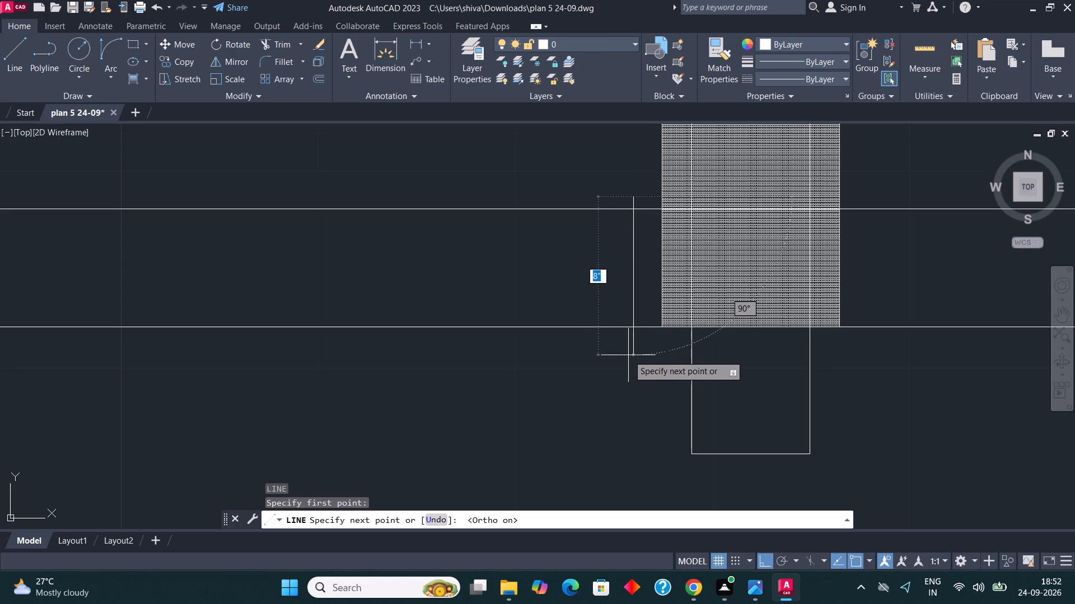
{"action": "left_click", "coordinate": [628, 355]}
{"action": "key", "text": "Escape"}
Trim both ends of the new vertical line back to the wall faces.
{"action": "key", "text": "t"}
{"action": "key", "text": "r"}
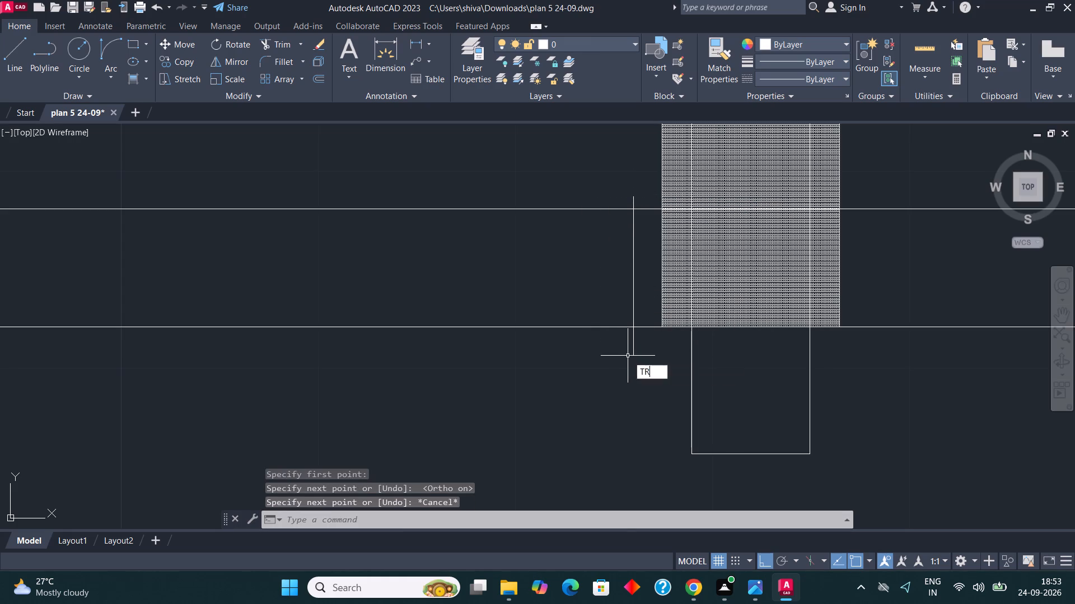
{"action": "key", "text": "Return"}
{"action": "left_click", "coordinate": [632, 202]}
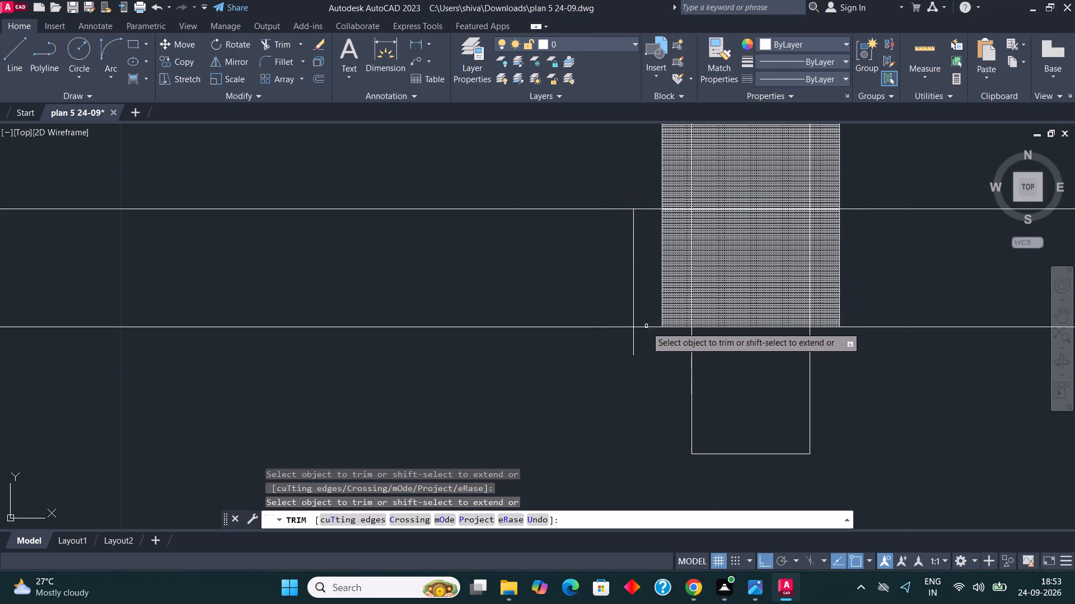
{"action": "left_click", "coordinate": [639, 341]}
{"action": "left_click_drag", "start_coordinate": [615, 352], "coordinate": [610, 353]}
{"action": "key", "text": "Escape"}
{"action": "key", "text": "Escape"}
Offset the trimmed line beside the central column 3' towards the staircase to mark the door opening's width.
{"action": "left_click", "coordinate": [635, 287]}
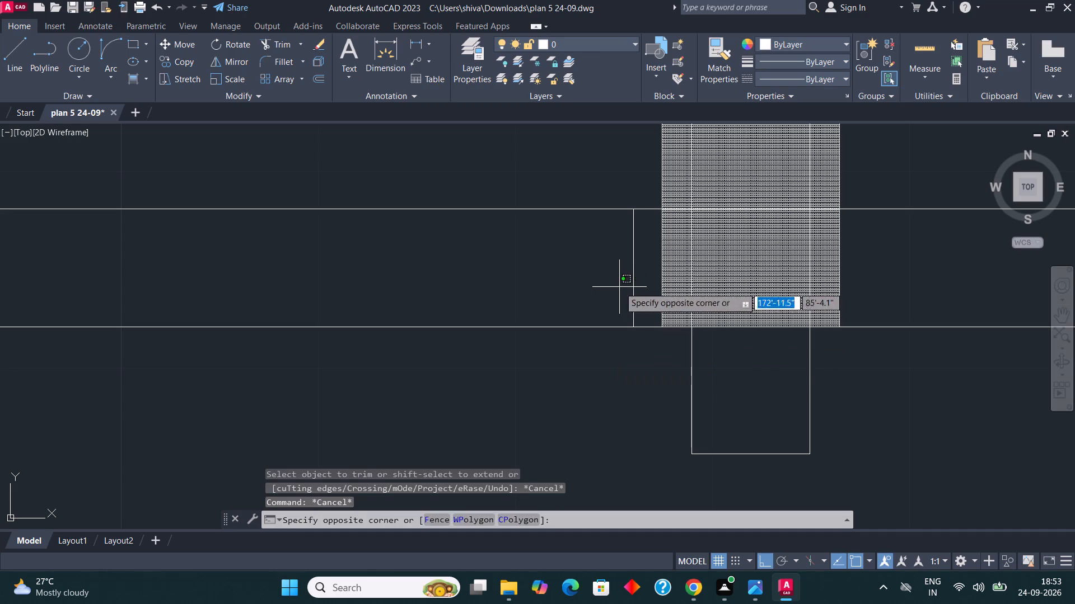
{"action": "left_click", "coordinate": [619, 287]}
{"action": "left_click", "coordinate": [311, 82]}
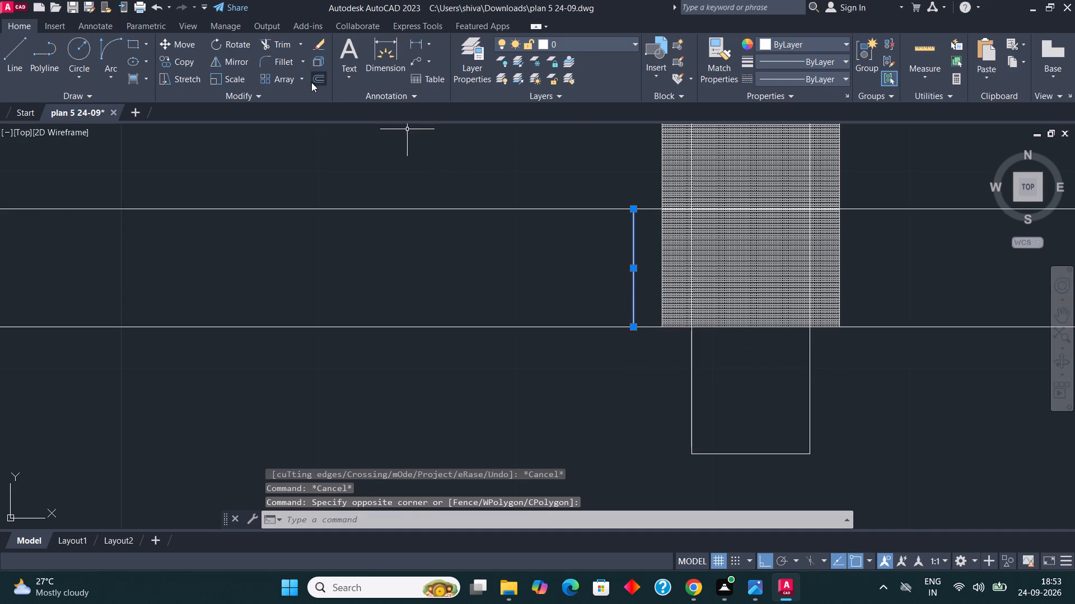
{"action": "key", "text": "comma"}
{"action": "key", "text": "BackSpace"}
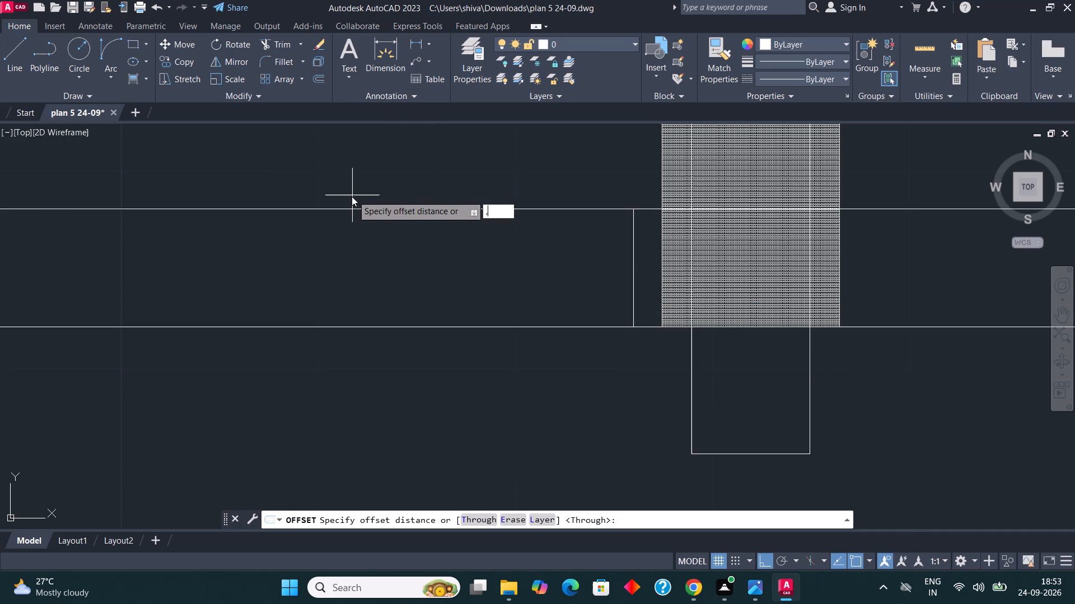
{"action": "key", "text": "m"}
{"action": "key", "text": "BackSpace"}
{"action": "left_click", "coordinate": [316, 85]}
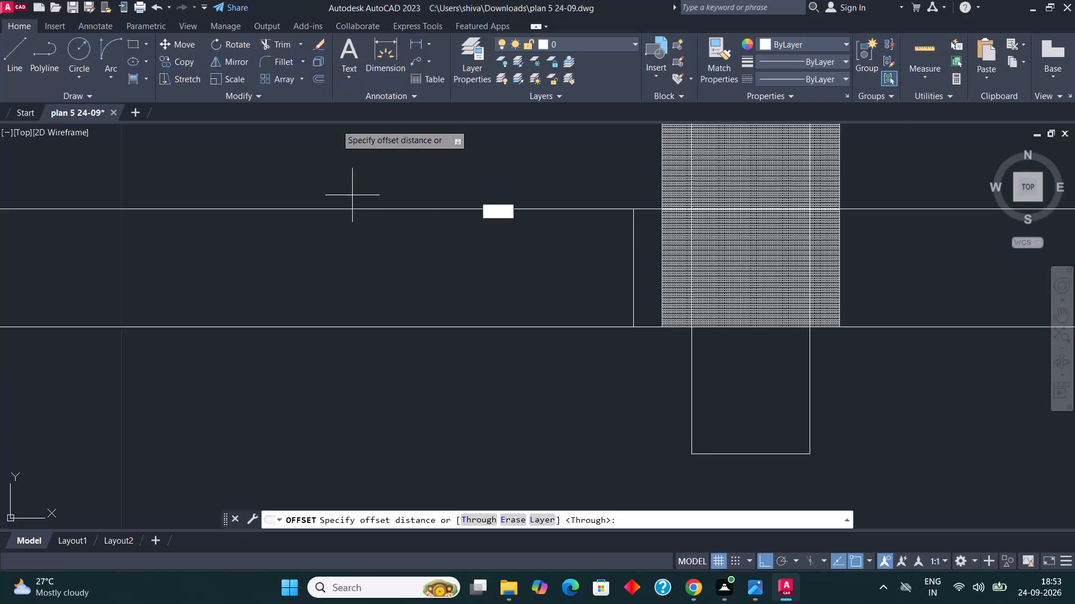
{"action": "key", "text": "3"}
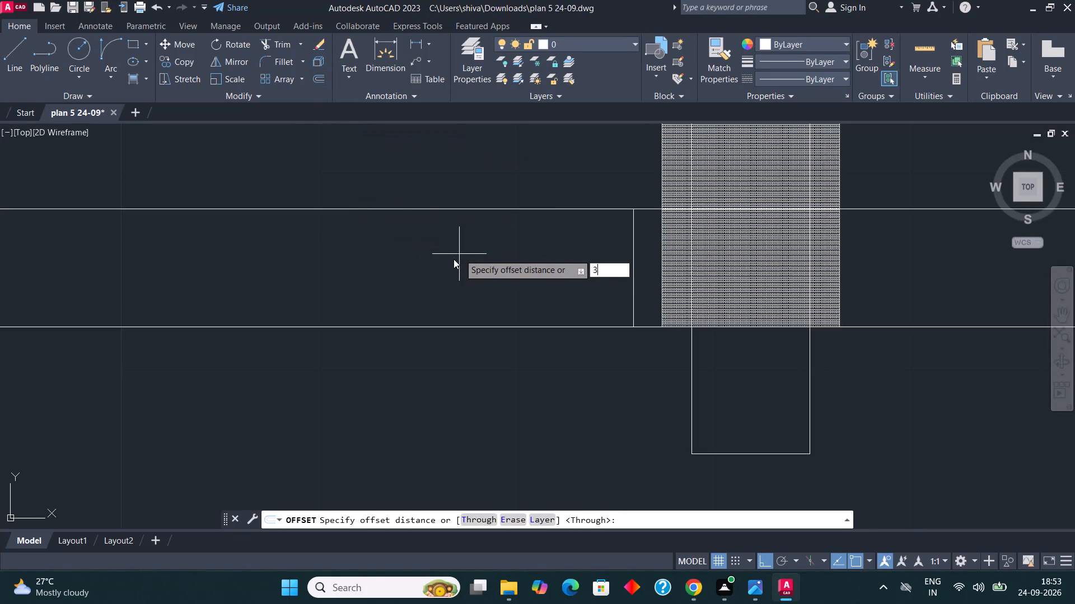
{"action": "key", "text": "apostrophe"}
{"action": "key", "text": "Return"}
{"action": "scroll", "coordinate": [467, 271], "scroll_direction": "down", "scroll_amount": 3}
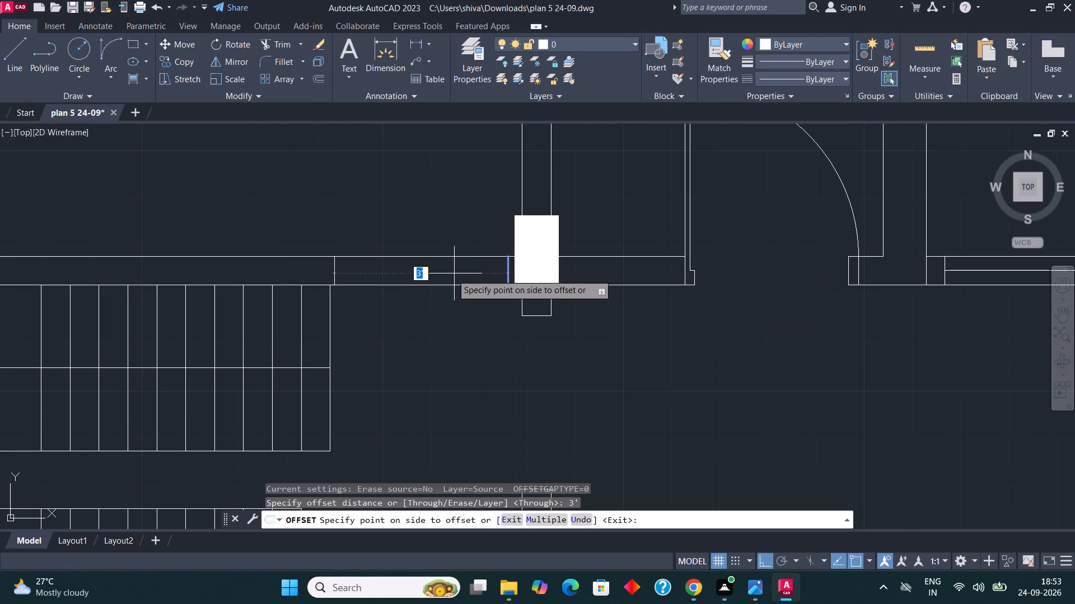
{"action": "scroll", "coordinate": [431, 279], "scroll_direction": "up", "scroll_amount": 1}
{"action": "left_click", "coordinate": [431, 279]}
{"action": "scroll", "coordinate": [320, 351], "scroll_direction": "down", "scroll_amount": 2}
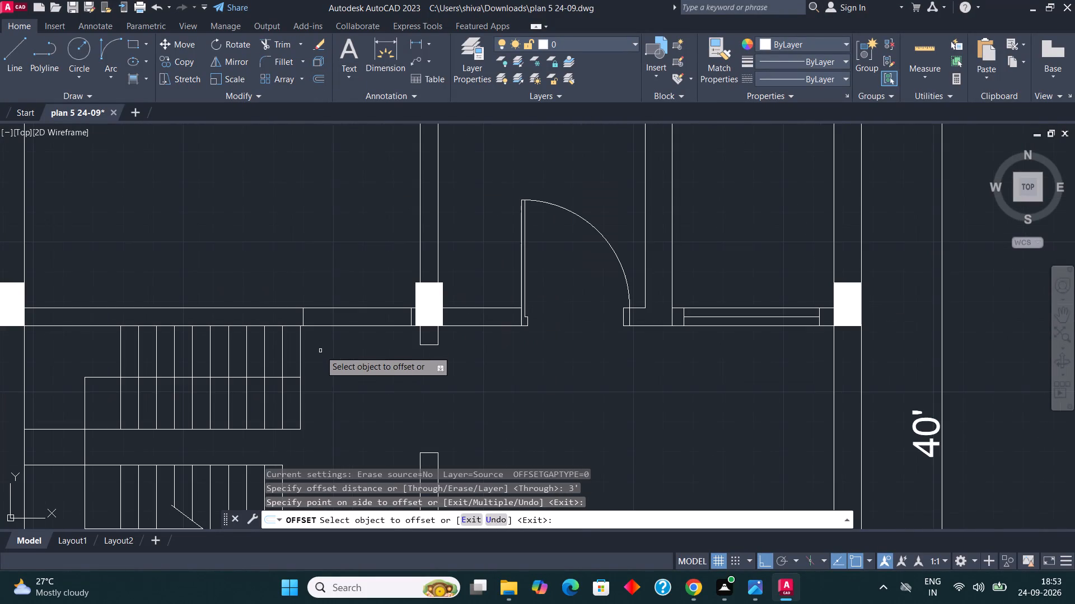
{"action": "scroll", "coordinate": [471, 320], "scroll_direction": "up", "scroll_amount": 2}
{"action": "key", "text": "Escape"}
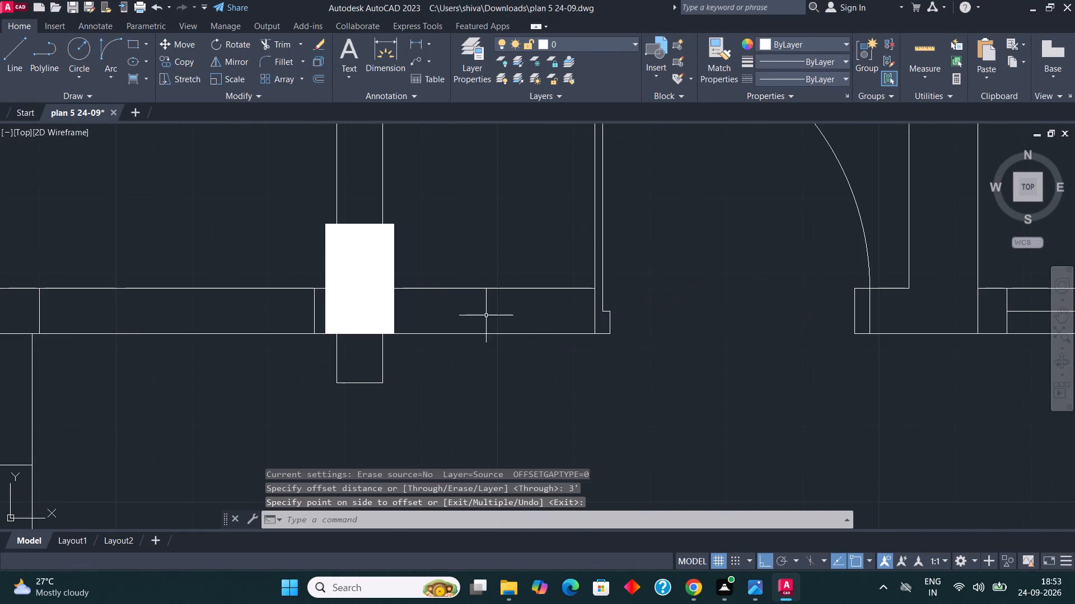
{"action": "key", "text": "Escape"}
Mirror the spare door above the plans about a vertical line beside it, keeping the original door.
{"action": "scroll", "coordinate": [483, 336], "scroll_direction": "down", "scroll_amount": 2}
{"action": "scroll", "coordinate": [620, 322], "scroll_direction": "down", "scroll_amount": 4}
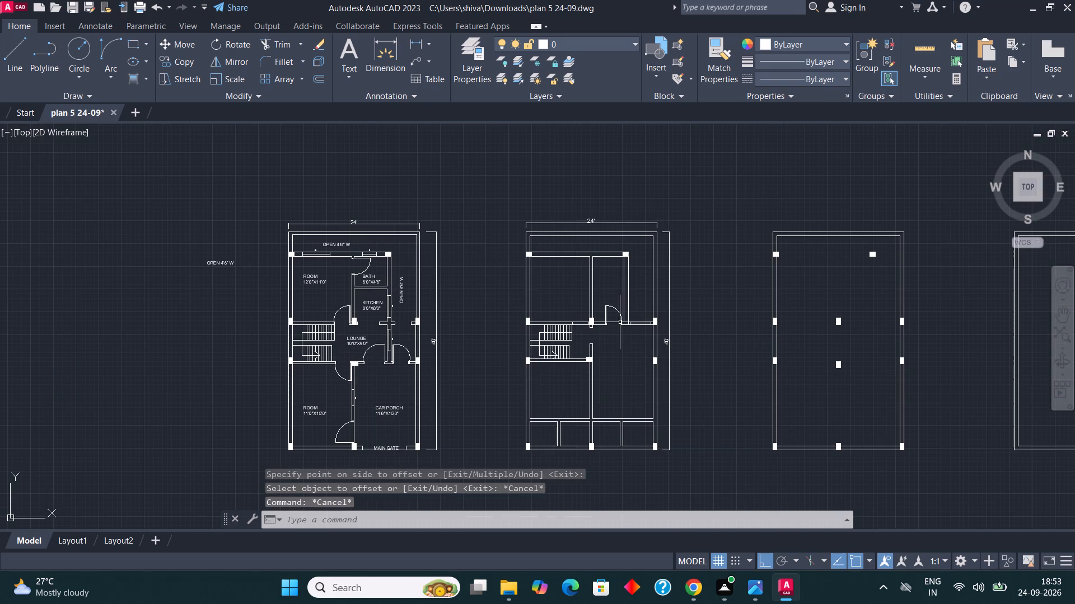
{"action": "scroll", "coordinate": [326, 206], "scroll_direction": "up", "scroll_amount": 1}
{"action": "scroll", "coordinate": [358, 323], "scroll_direction": "down", "scroll_amount": 2}
{"action": "scroll", "coordinate": [410, 191], "scroll_direction": "up", "scroll_amount": 2}
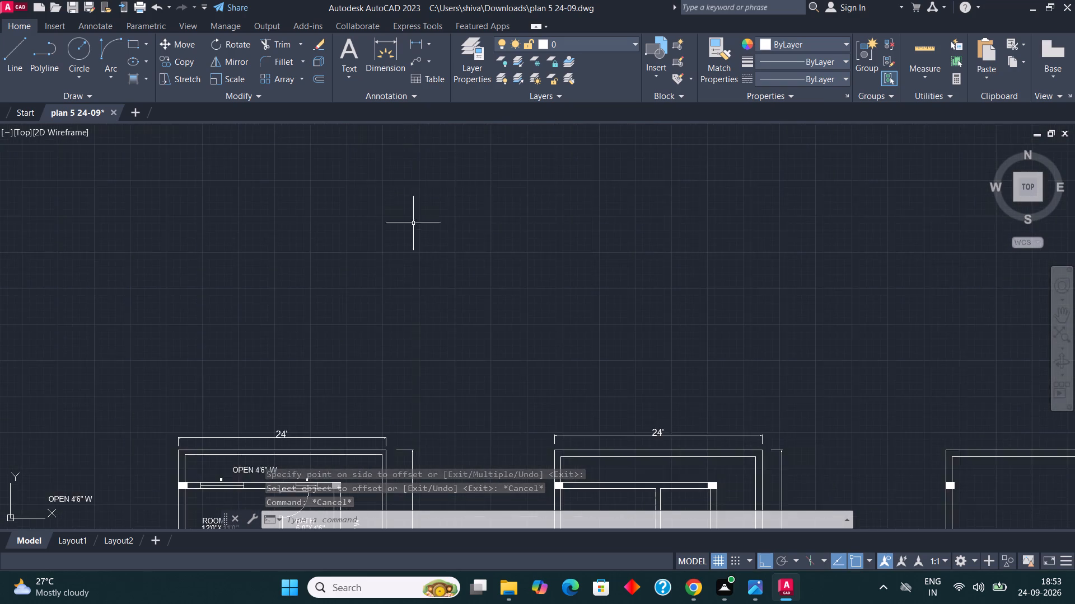
{"action": "scroll", "coordinate": [409, 298], "scroll_direction": "down", "scroll_amount": 2}
{"action": "scroll", "coordinate": [398, 224], "scroll_direction": "up", "scroll_amount": 1}
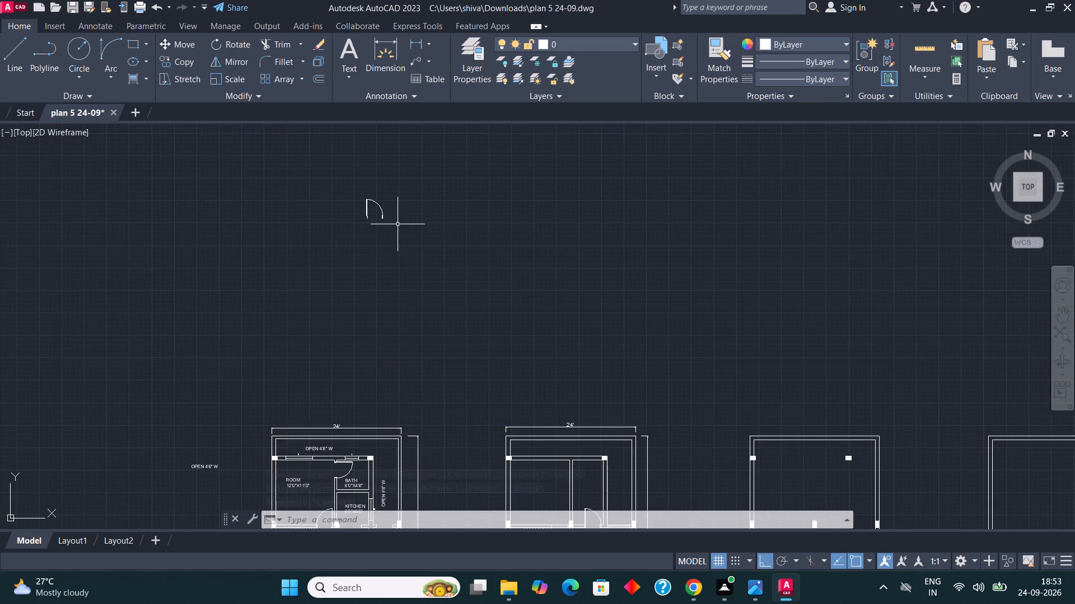
{"action": "scroll", "coordinate": [398, 224], "scroll_direction": "up", "scroll_amount": 3}
{"action": "scroll", "coordinate": [409, 295], "scroll_direction": "down", "scroll_amount": 3}
{"action": "scroll", "coordinate": [380, 276], "scroll_direction": "up", "scroll_amount": 3}
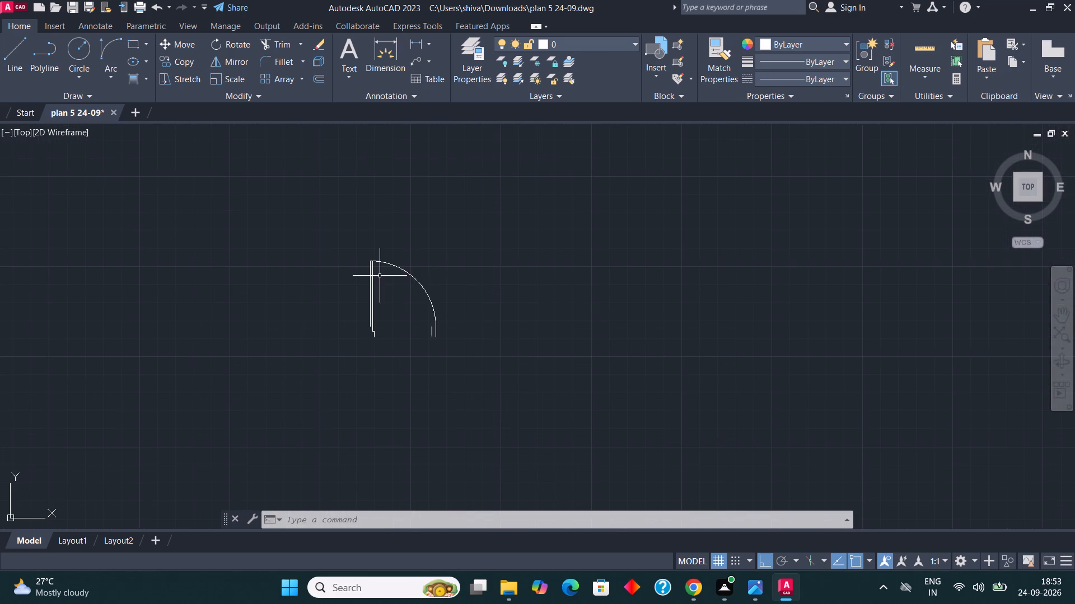
{"action": "left_click_drag", "start_coordinate": [518, 375], "coordinate": [506, 370]}
{"action": "left_click", "coordinate": [278, 231]}
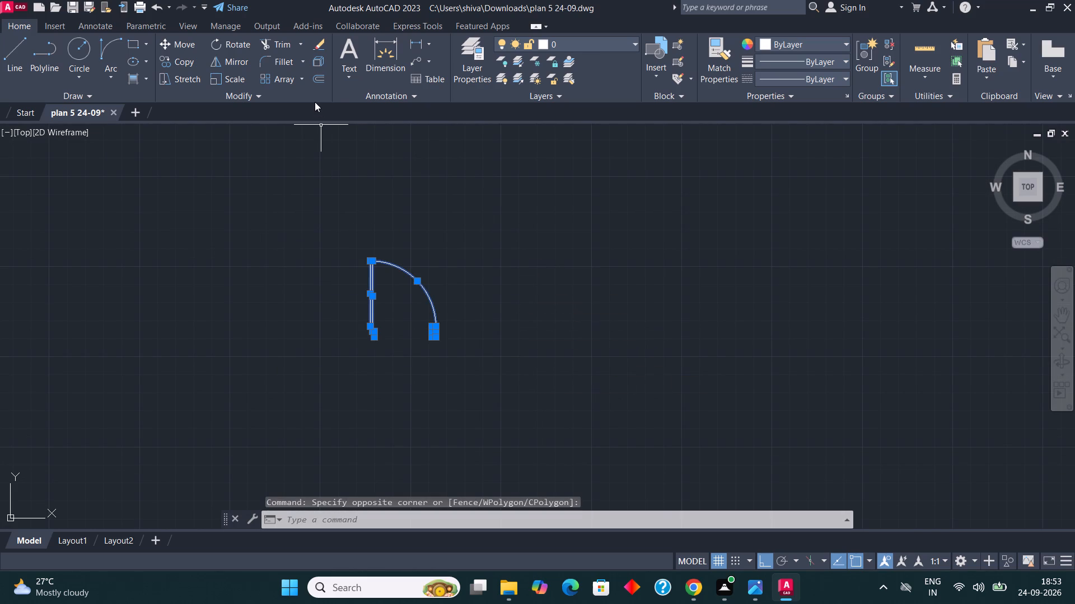
{"action": "left_click", "coordinate": [239, 63]}
{"action": "left_click", "coordinate": [466, 348]}
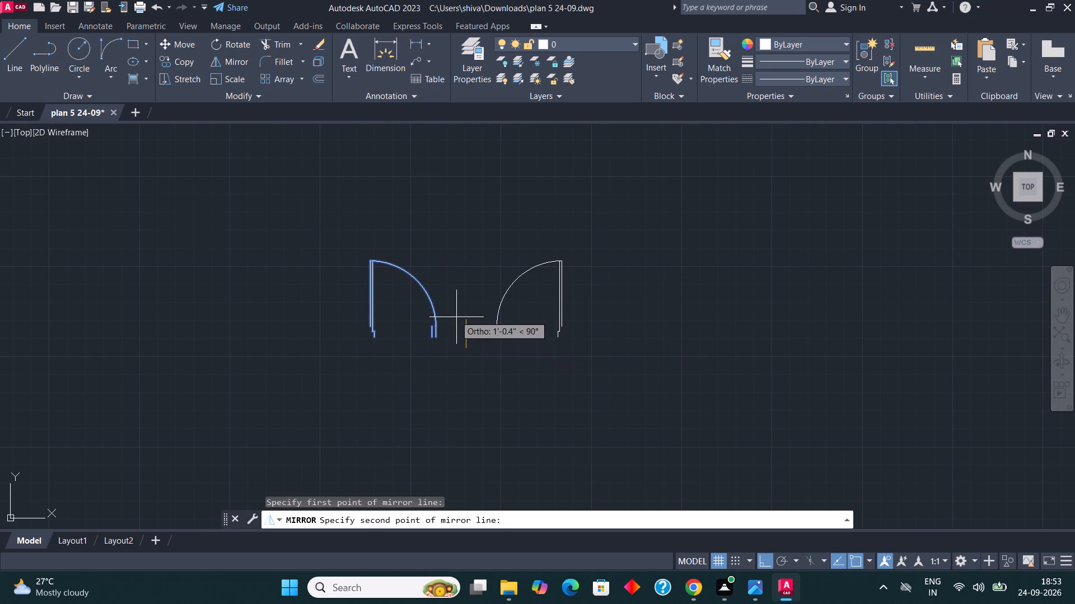
{"action": "left_click", "coordinate": [452, 309]}
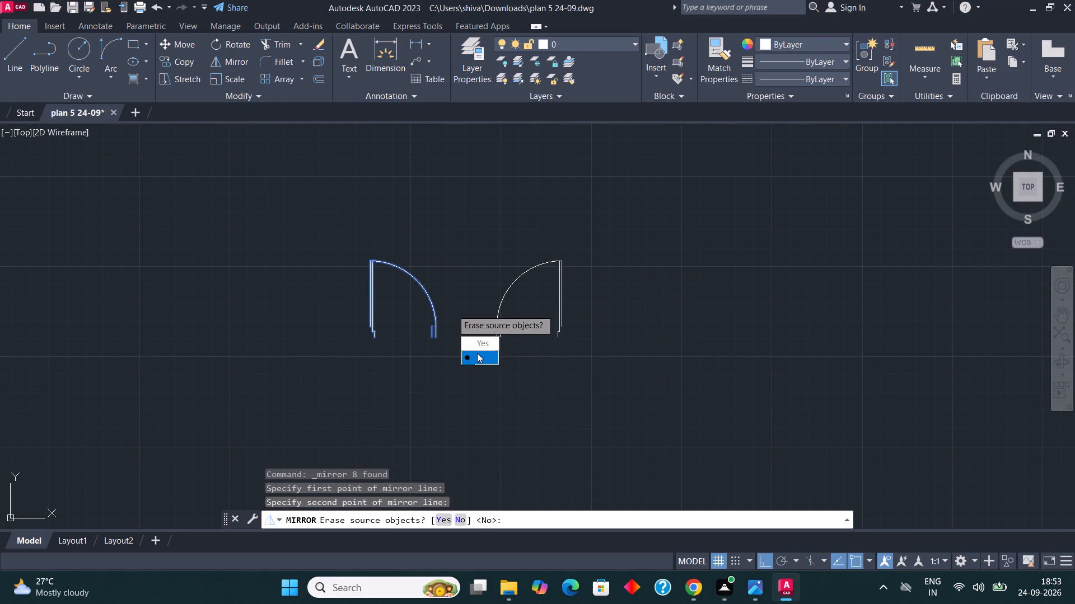
{"action": "left_click_drag", "start_coordinate": [477, 353], "coordinate": [452, 309]}
Copy the mirrored door from its jamb corner into the opening beside the second plan's upper central column, on the staircase side.
{"action": "left_click", "coordinate": [590, 368]}
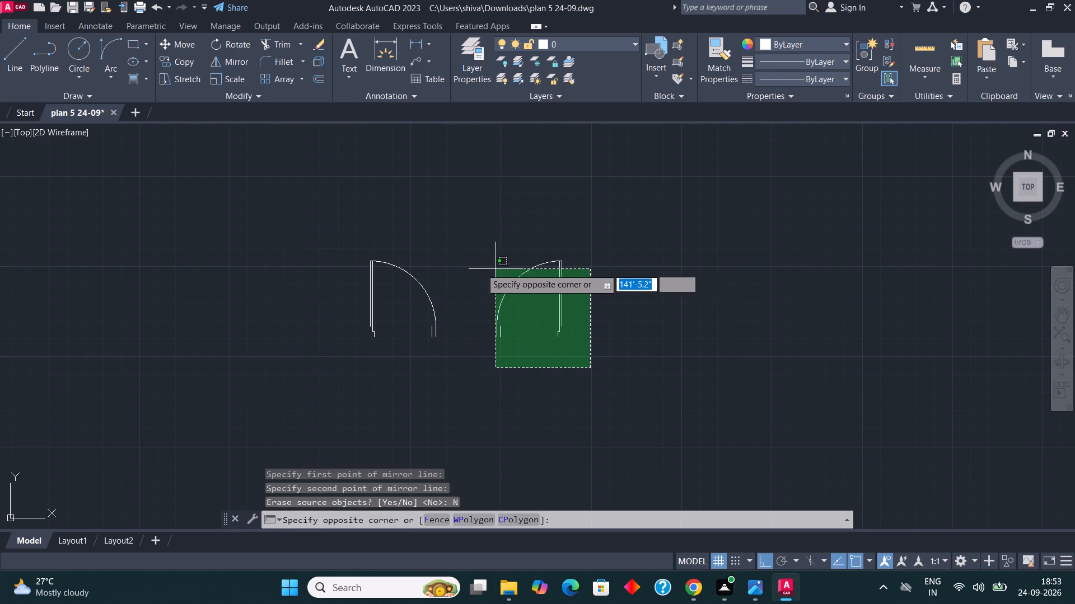
{"action": "left_click", "coordinate": [478, 252]}
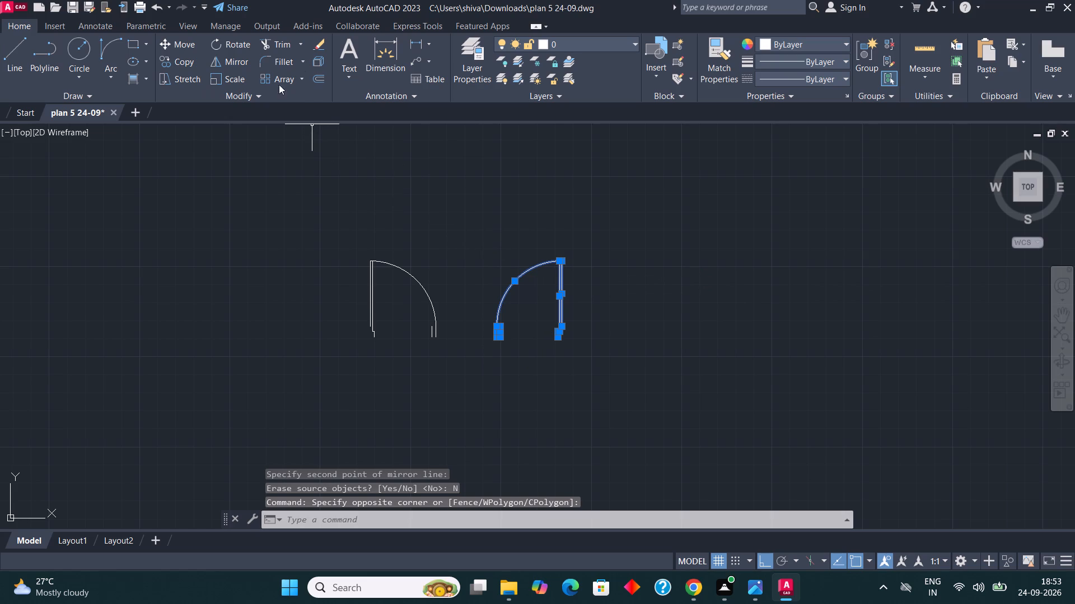
{"action": "left_click", "coordinate": [184, 65]}
{"action": "scroll", "coordinate": [538, 362], "scroll_direction": "up", "scroll_amount": 3}
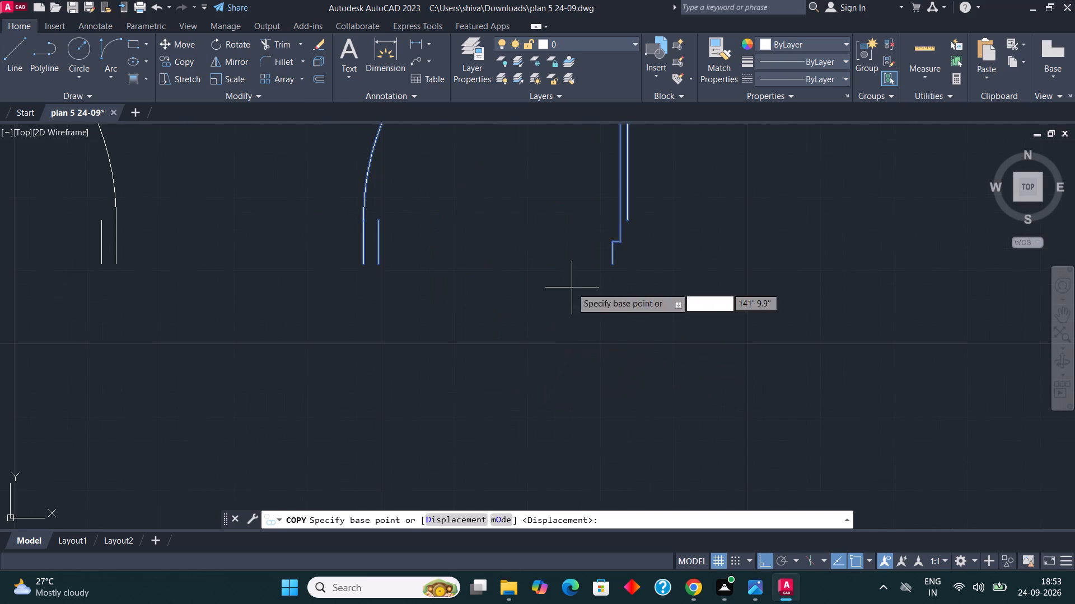
{"action": "left_click", "coordinate": [364, 261]}
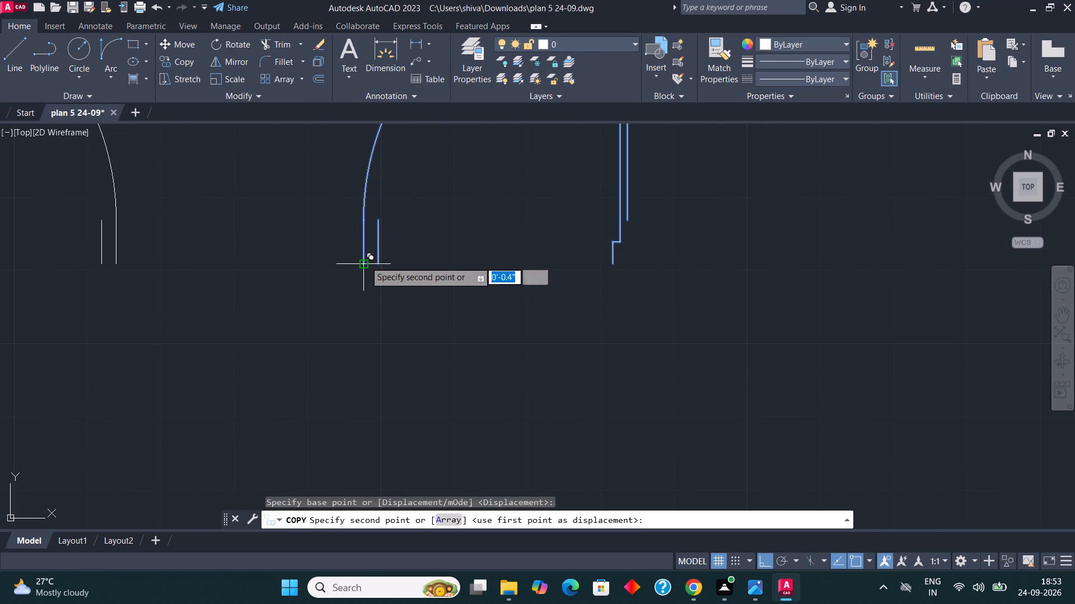
{"action": "scroll", "coordinate": [600, 311], "scroll_direction": "down", "scroll_amount": 2}
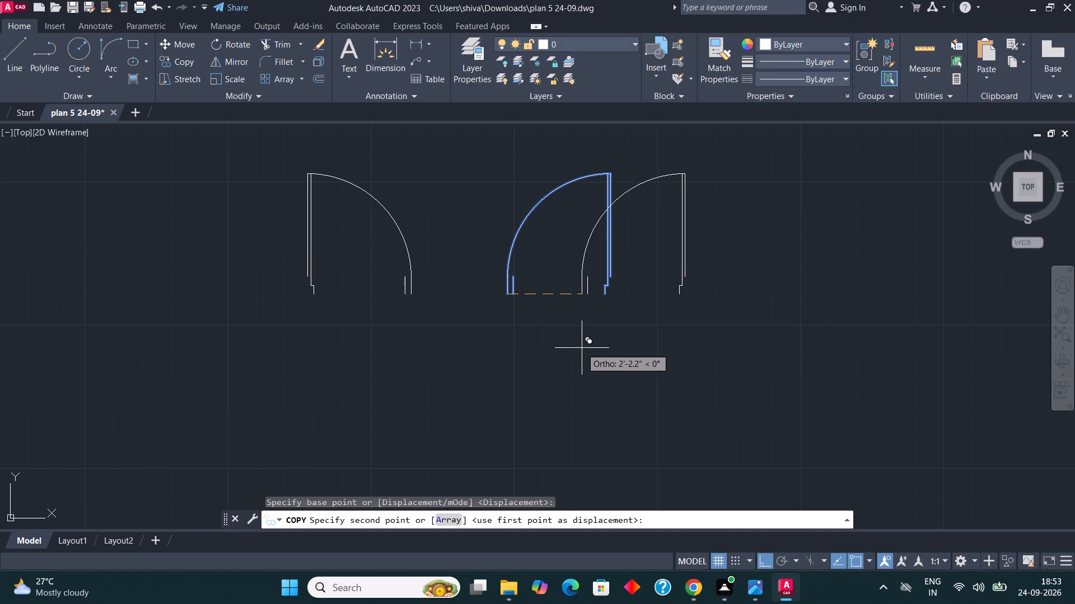
{"action": "key", "text": "F8"}
{"action": "scroll", "coordinate": [592, 275], "scroll_direction": "down", "scroll_amount": 5}
{"action": "scroll", "coordinate": [637, 431], "scroll_direction": "up", "scroll_amount": 1}
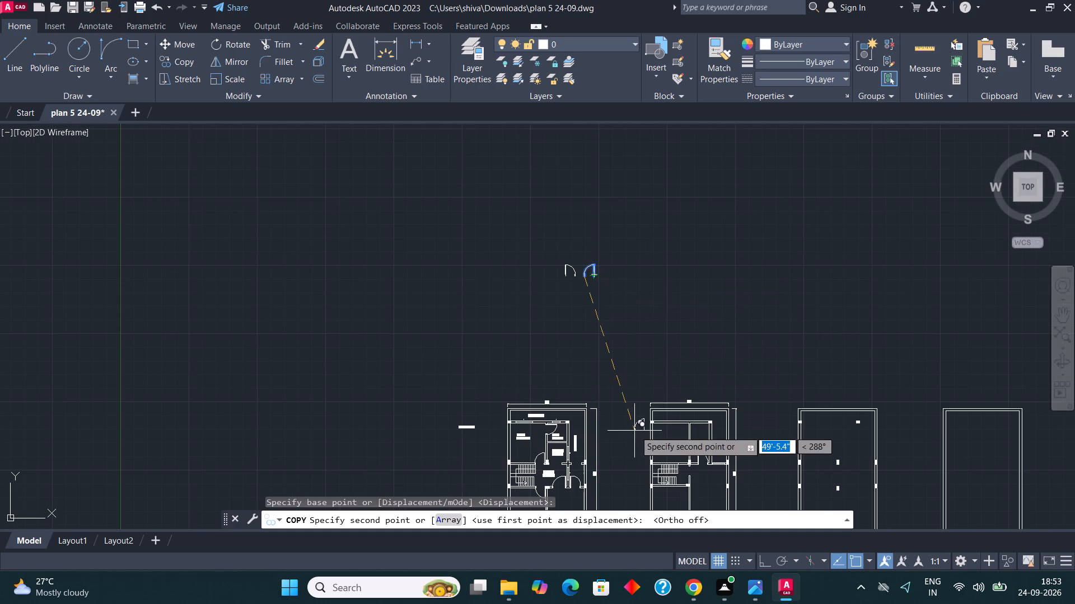
{"action": "scroll", "coordinate": [699, 468], "scroll_direction": "up", "scroll_amount": 2}
{"action": "scroll", "coordinate": [637, 371], "scroll_direction": "down", "scroll_amount": 1}
{"action": "scroll", "coordinate": [666, 448], "scroll_direction": "up", "scroll_amount": 2}
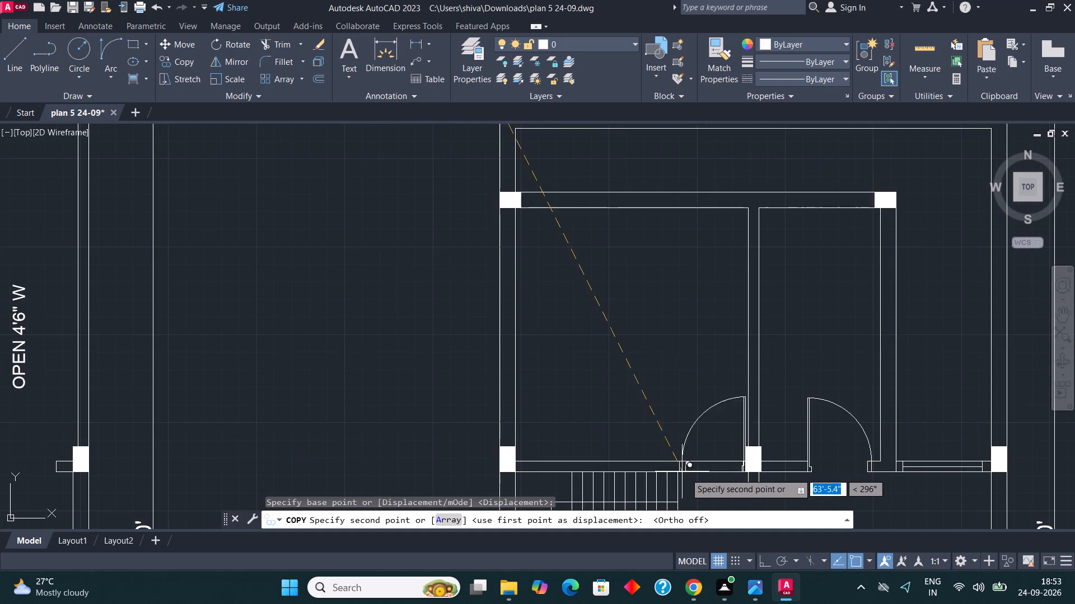
{"action": "scroll", "coordinate": [698, 476], "scroll_direction": "up", "scroll_amount": 4}
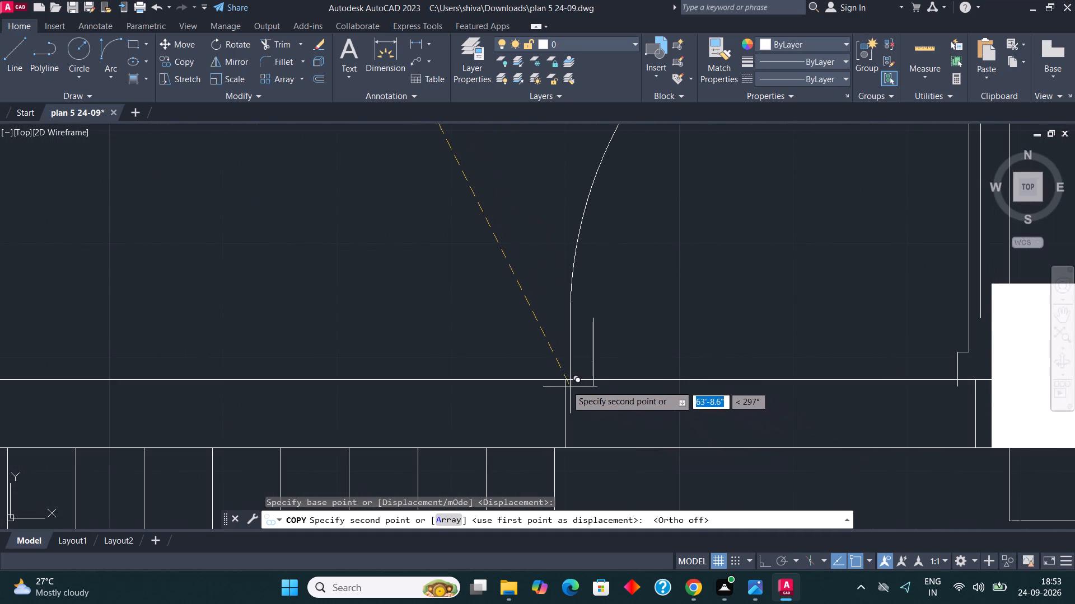
{"action": "left_click", "coordinate": [568, 450]}
{"action": "key", "text": "Escape"}
{"action": "key", "text": "Escape"}
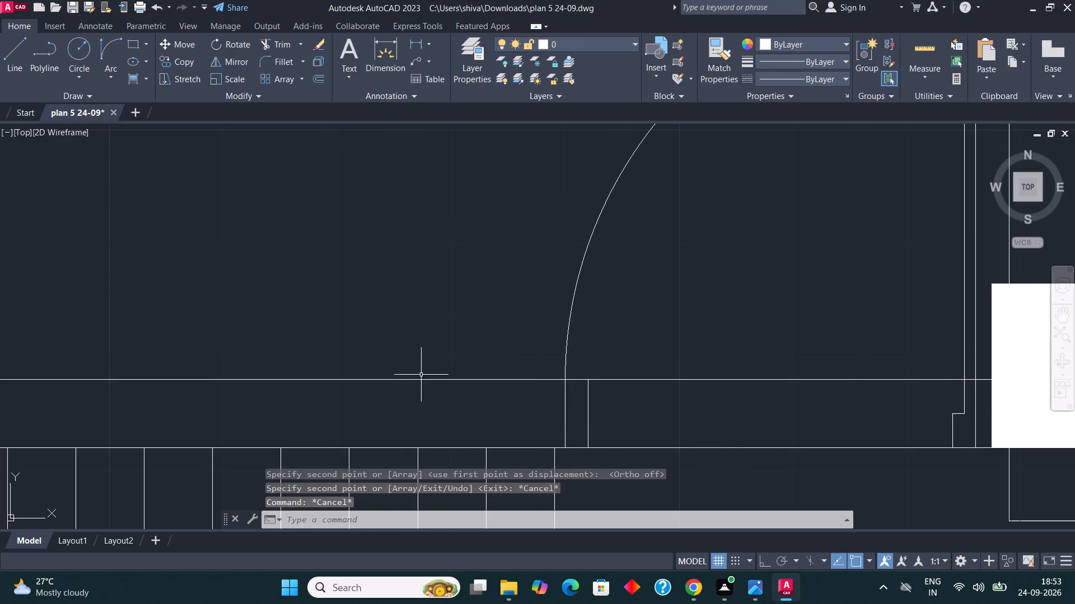
Trim the wall lines across the newly placed door's opening, including the short leftover piece at the door leaf by the column.
{"action": "scroll", "coordinate": [421, 375], "scroll_direction": "down", "scroll_amount": 2}
{"action": "scroll", "coordinate": [576, 372], "scroll_direction": "up", "scroll_amount": 1}
{"action": "key", "text": "Escape"}
{"action": "key", "text": "Escape"}
{"action": "key", "text": "t"}
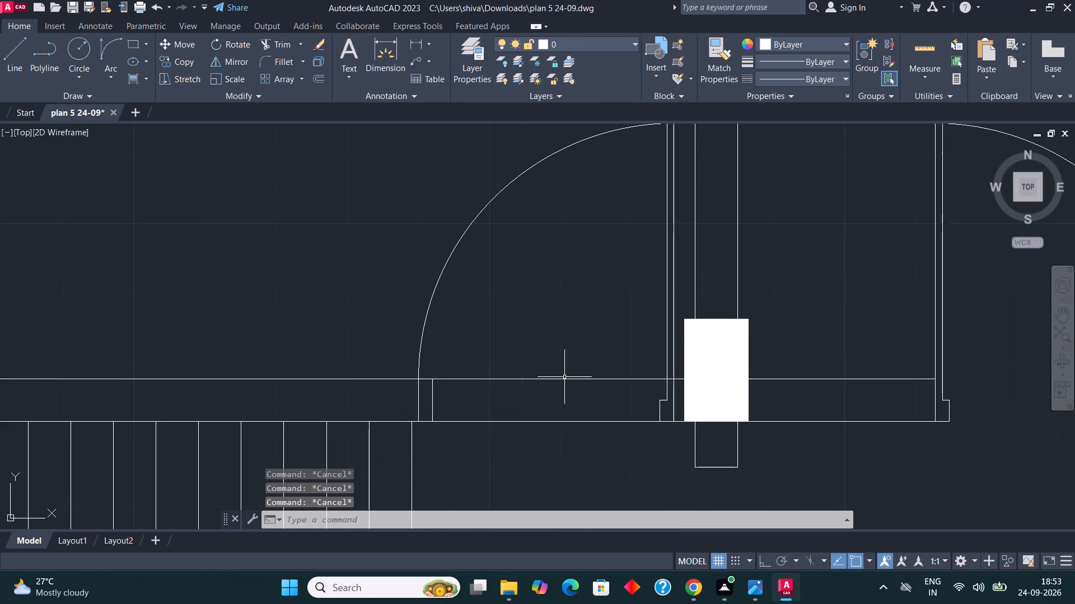
{"action": "key", "text": "r"}
{"action": "key", "text": "Return"}
{"action": "left_click", "coordinate": [561, 355]}
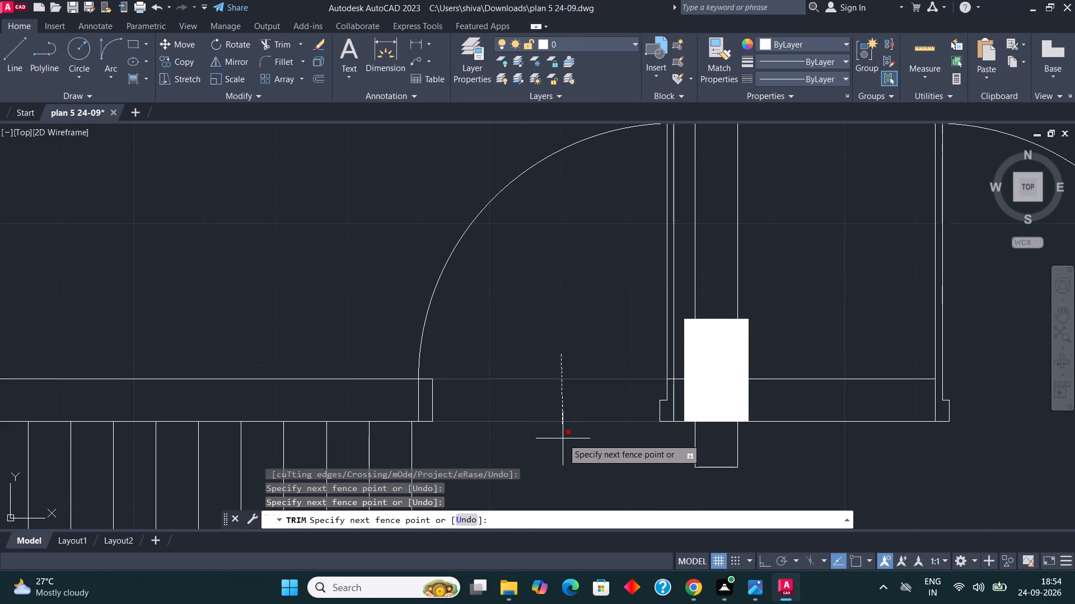
{"action": "left_click", "coordinate": [563, 438]}
{"action": "scroll", "coordinate": [654, 388], "scroll_direction": "up", "scroll_amount": 2}
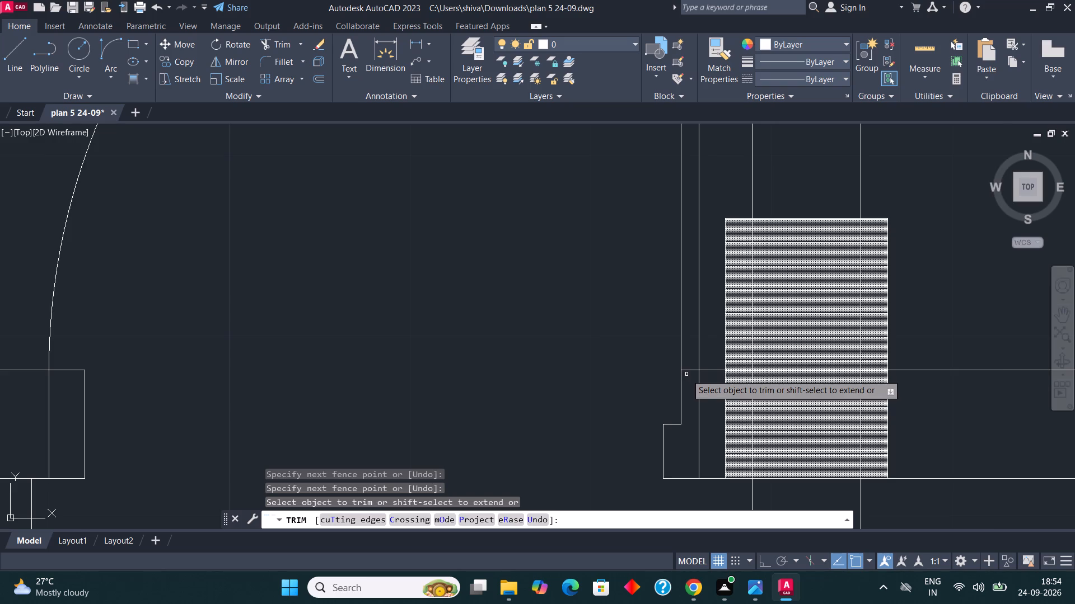
{"action": "scroll", "coordinate": [688, 373], "scroll_direction": "up", "scroll_amount": 1}
{"action": "left_click", "coordinate": [688, 372]}
{"action": "left_click", "coordinate": [688, 365]}
{"action": "scroll", "coordinate": [553, 389], "scroll_direction": "down", "scroll_amount": 5}
{"action": "scroll", "coordinate": [554, 338], "scroll_direction": "down", "scroll_amount": 3}
{"action": "scroll", "coordinate": [540, 403], "scroll_direction": "up", "scroll_amount": 2}
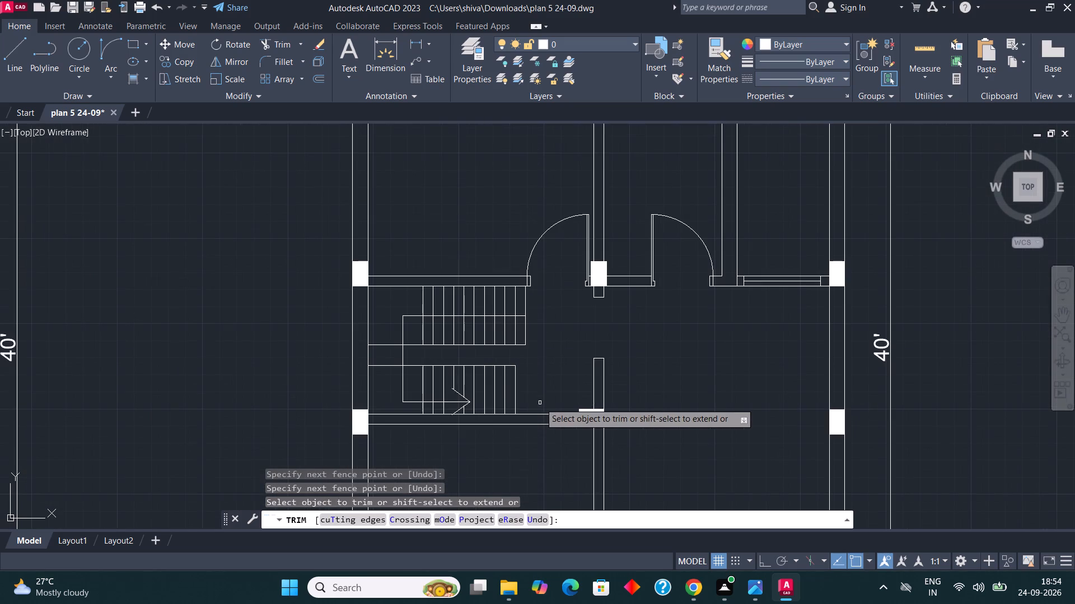
{"action": "key", "text": "Escape"}
{"action": "key", "text": "Escape"}
{"action": "key", "text": "Escape"}
Trim the end of the staircase direction arrow that extends past the wall line below the lower flight.
{"action": "scroll", "coordinate": [432, 407], "scroll_direction": "up", "scroll_amount": 3}
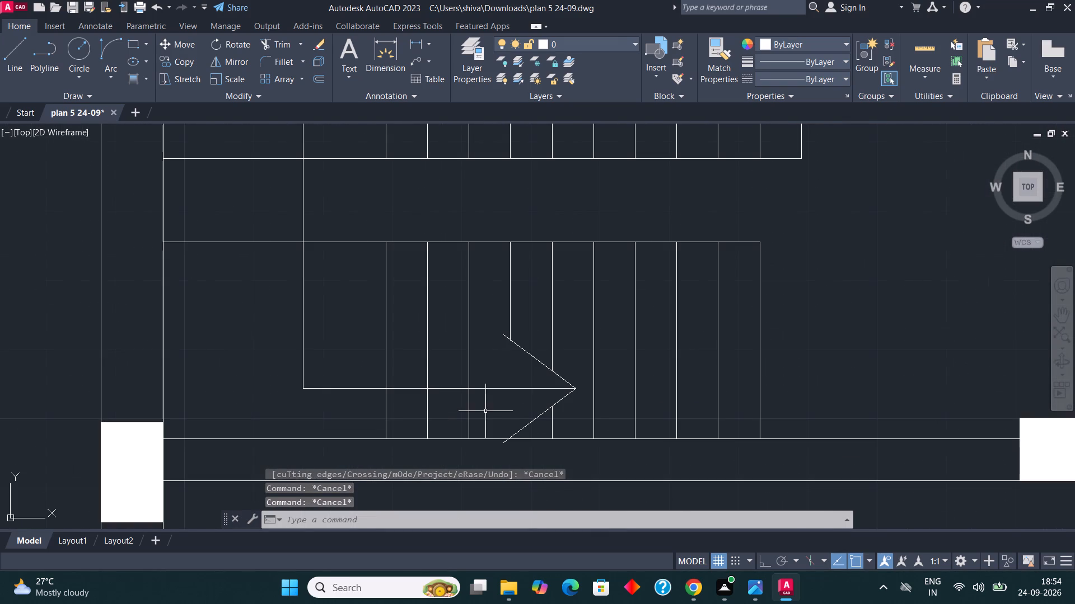
{"action": "key", "text": "Escape"}
{"action": "key", "text": "Escape"}
{"action": "type", "text": "TR"}
{"action": "key", "text": "Return"}
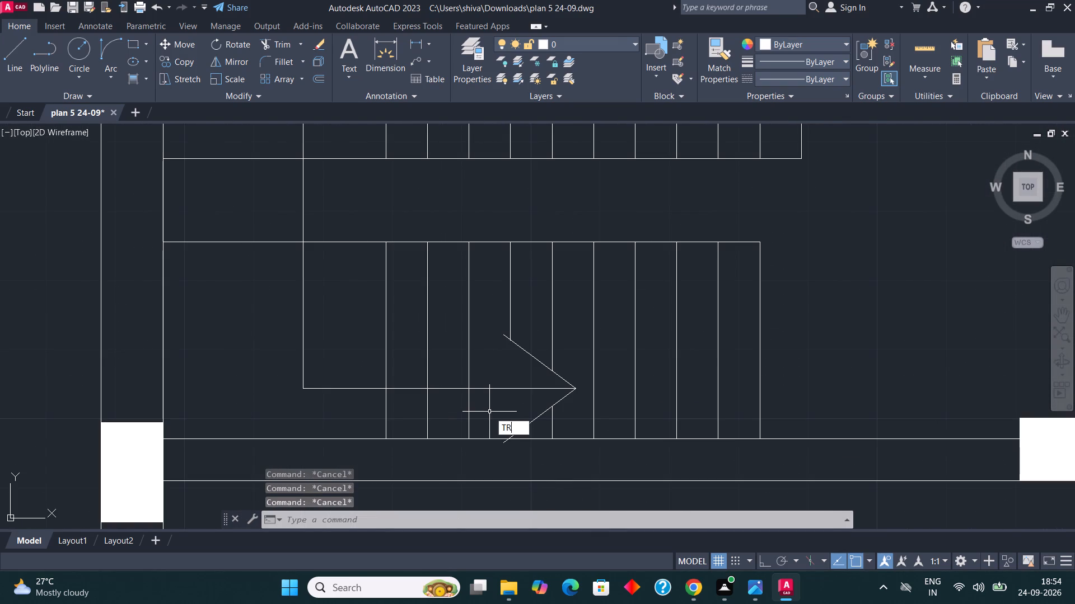
{"action": "left_click", "coordinate": [505, 445]}
{"action": "scroll", "coordinate": [483, 458], "scroll_direction": "down", "scroll_amount": 3}
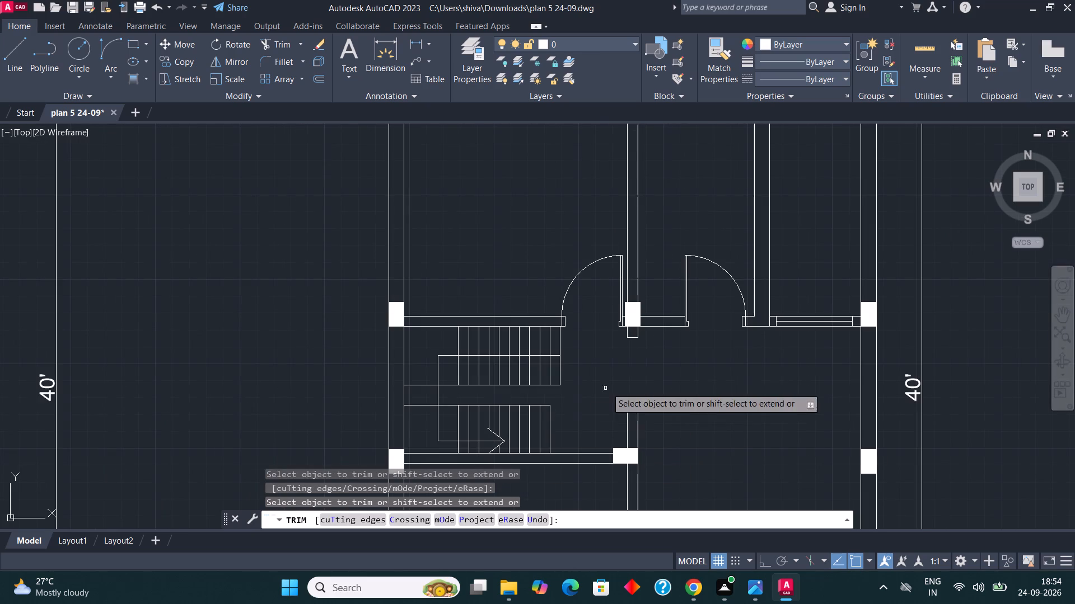
{"action": "key", "text": "Escape"}
{"action": "key", "text": "Escape"}
{"action": "key", "text": "Escape"}
Examine the second plan's doors and the walls around its staircase and central columns against the first plan.
{"action": "scroll", "coordinate": [576, 299], "scroll_direction": "up", "scroll_amount": 1}
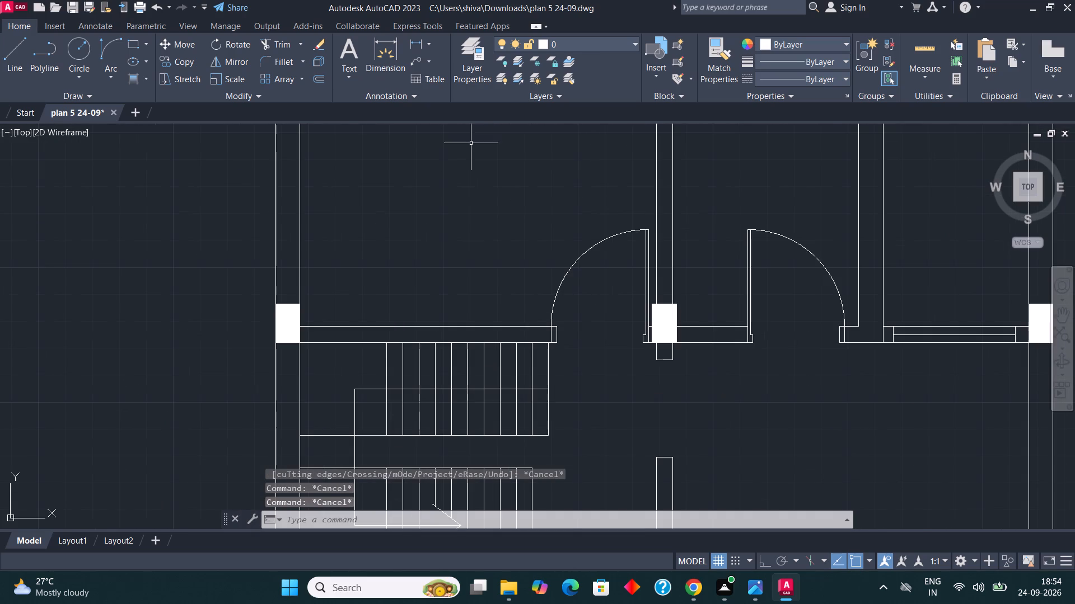
{"action": "scroll", "coordinate": [508, 181], "scroll_direction": "down", "scroll_amount": 1}
{"action": "scroll", "coordinate": [557, 284], "scroll_direction": "up", "scroll_amount": 2}
{"action": "scroll", "coordinate": [557, 284], "scroll_direction": "down", "scroll_amount": 3}
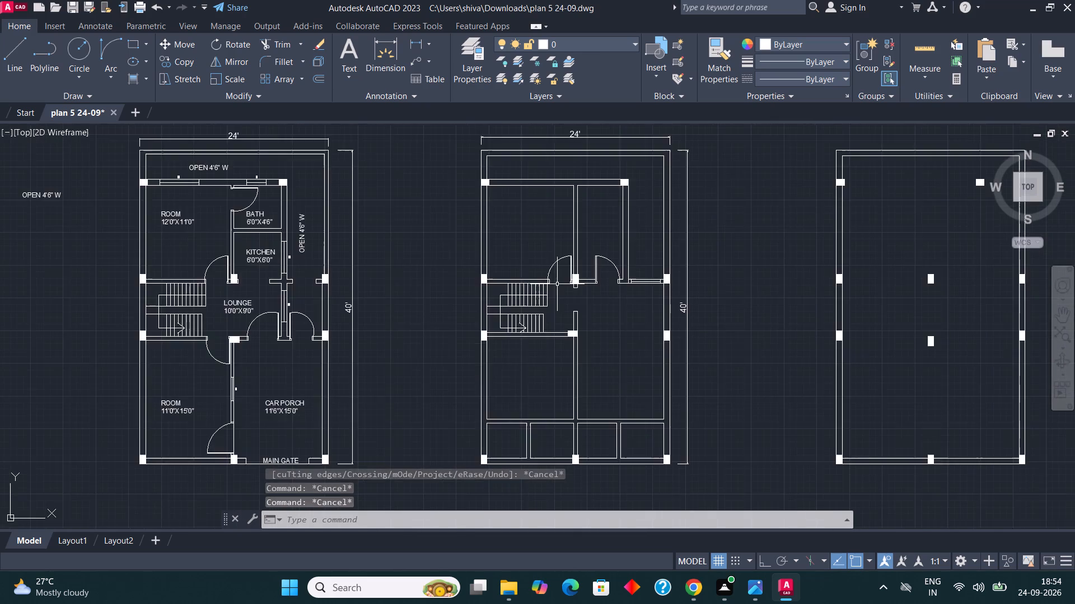
{"action": "scroll", "coordinate": [557, 284], "scroll_direction": "down", "scroll_amount": 4}
{"action": "scroll", "coordinate": [557, 284], "scroll_direction": "up", "scroll_amount": 5}
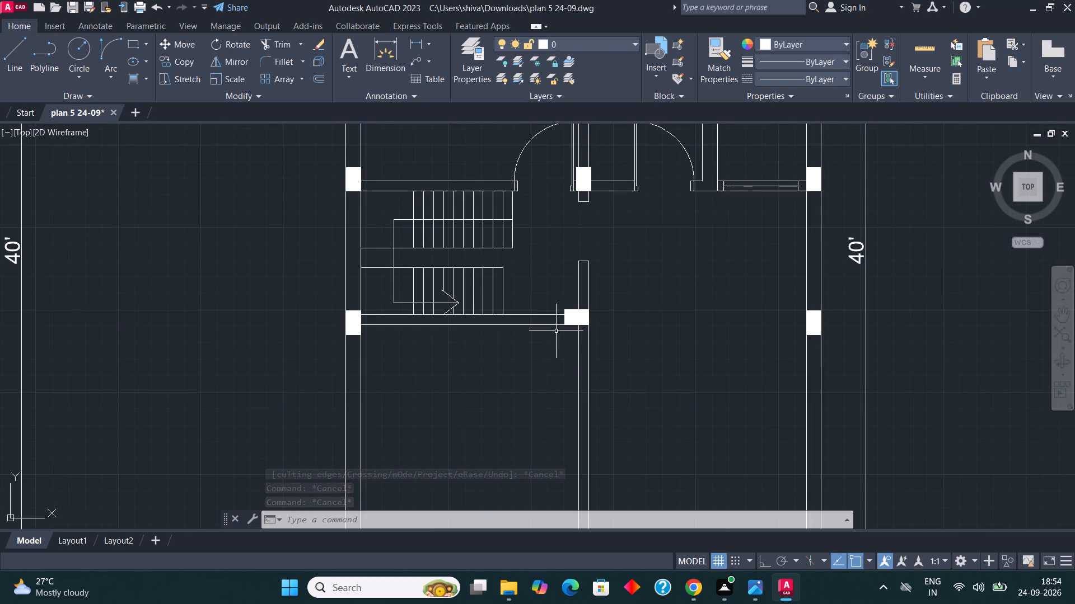
{"action": "scroll", "coordinate": [529, 325], "scroll_direction": "up", "scroll_amount": 2}
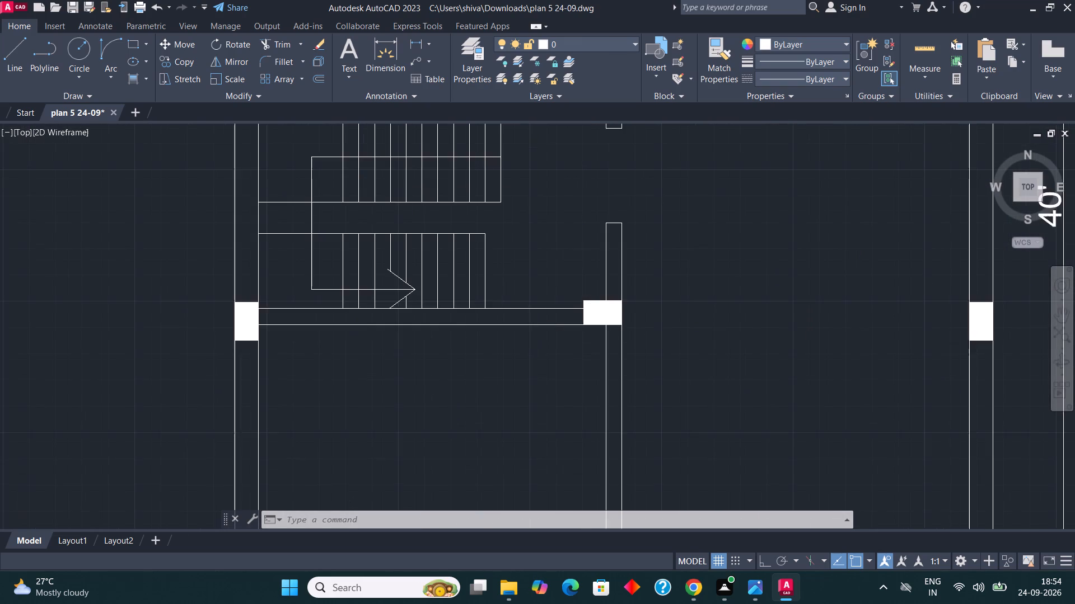
{"action": "scroll", "coordinate": [529, 325], "scroll_direction": "down", "scroll_amount": 3}
{"action": "scroll", "coordinate": [578, 194], "scroll_direction": "up", "scroll_amount": 2}
{"action": "scroll", "coordinate": [596, 341], "scroll_direction": "down", "scroll_amount": 2}
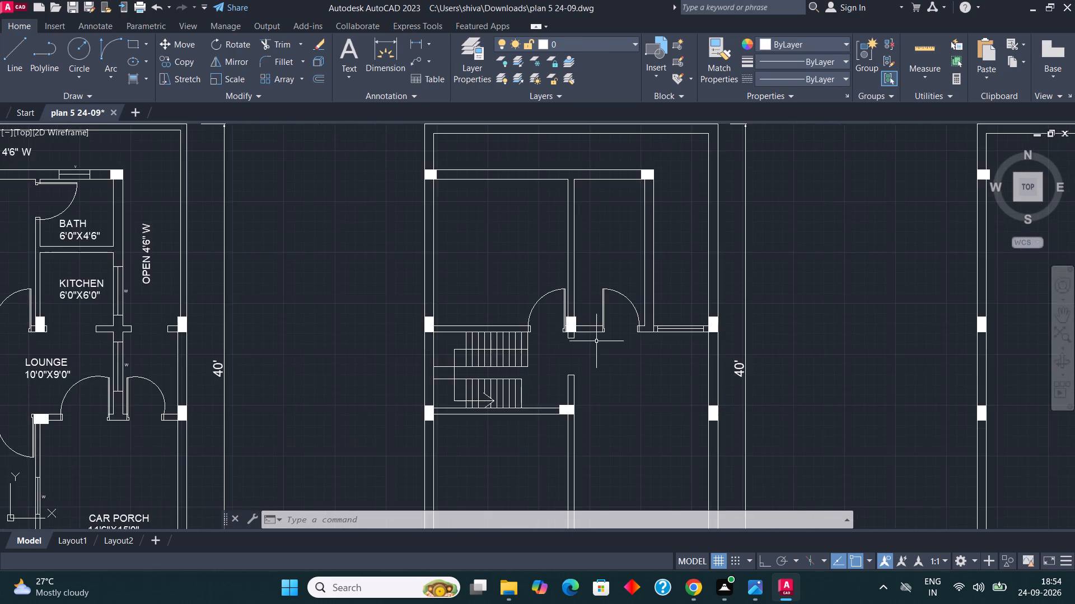
Rotate the spare door whose leaf is on its left side by 180° in the empty area above the plans.
{"action": "scroll", "coordinate": [596, 342], "scroll_direction": "down", "scroll_amount": 3}
{"action": "scroll", "coordinate": [483, 160], "scroll_direction": "up", "scroll_amount": 5}
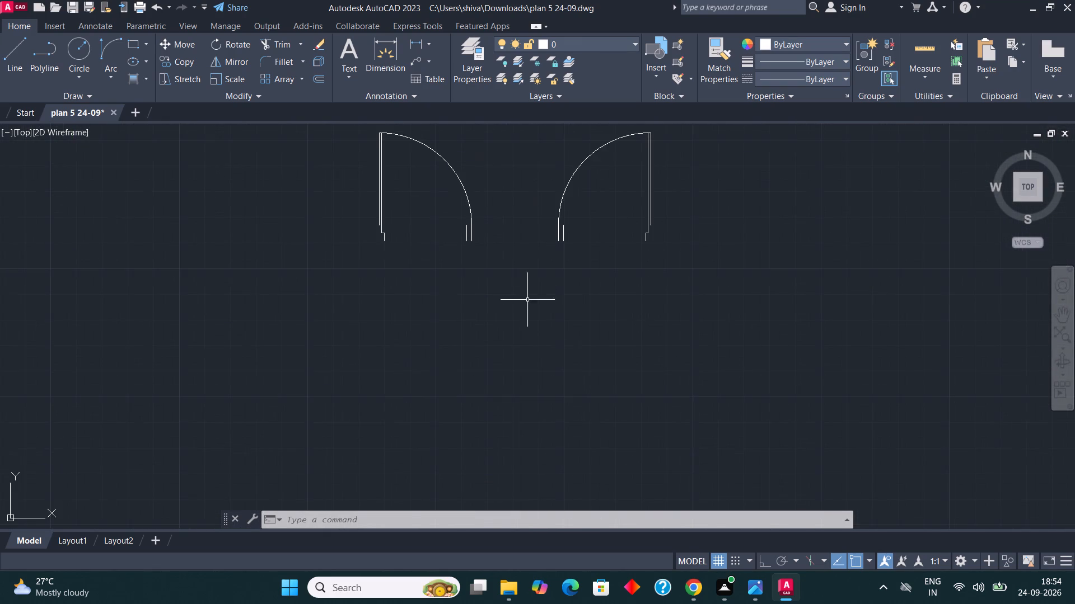
{"action": "scroll", "coordinate": [527, 302], "scroll_direction": "down", "scroll_amount": 1}
{"action": "scroll", "coordinate": [504, 251], "scroll_direction": "up", "scroll_amount": 2}
{"action": "left_click", "coordinate": [514, 303]}
{"action": "scroll", "coordinate": [443, 313], "scroll_direction": "down", "scroll_amount": 1}
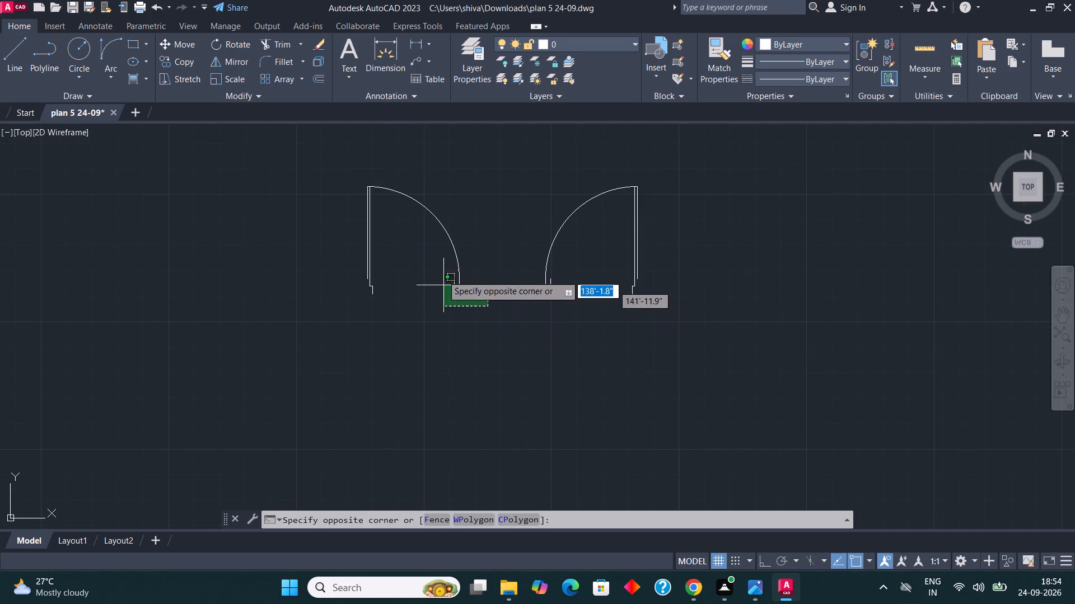
{"action": "left_click", "coordinate": [312, 173]}
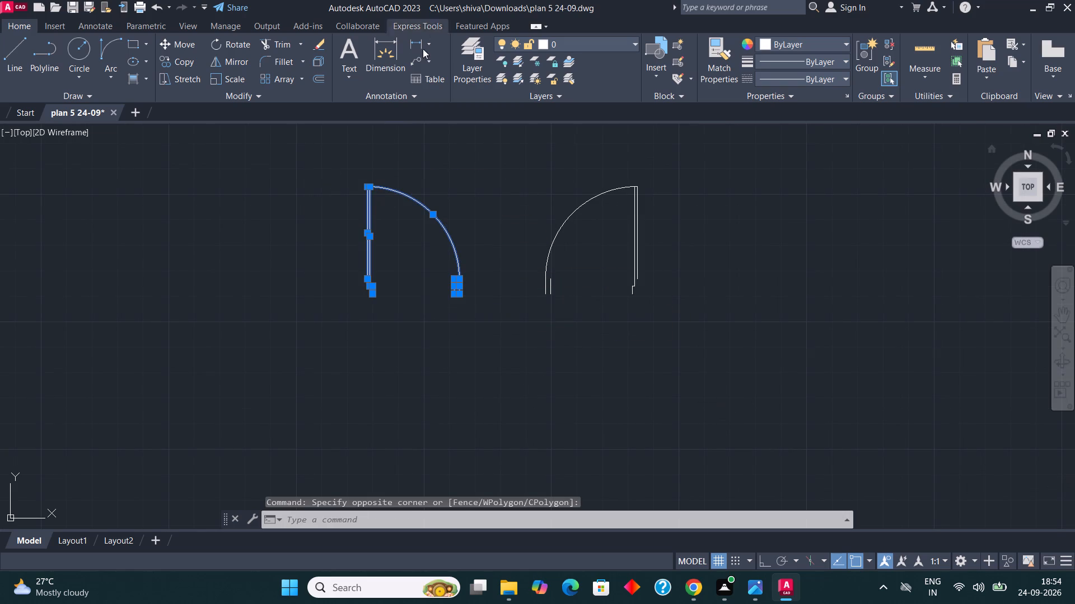
{"action": "left_click", "coordinate": [233, 45]}
{"action": "left_click", "coordinate": [303, 202]}
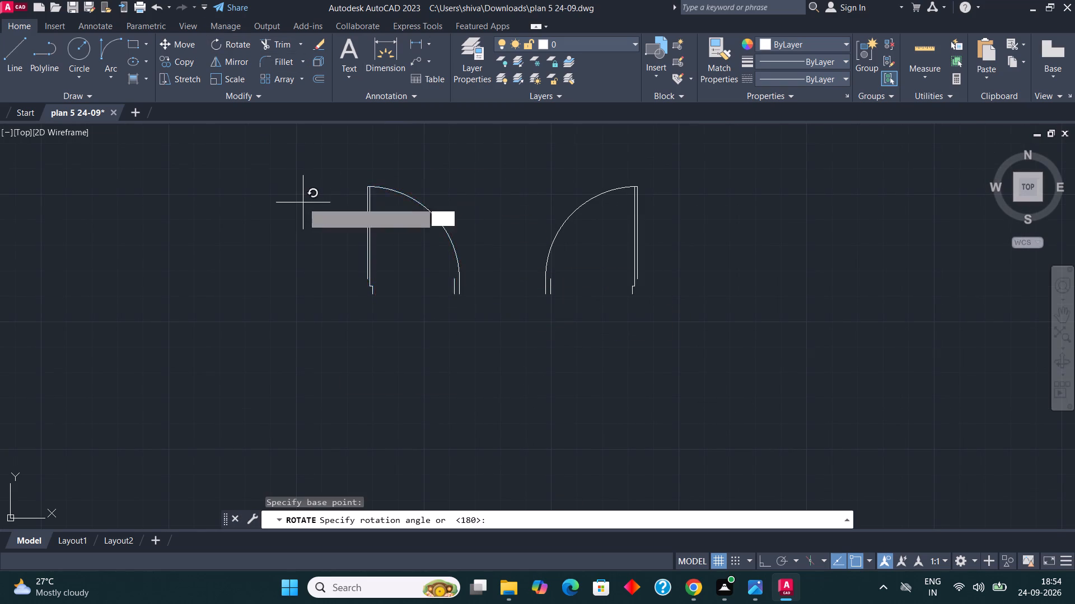
{"action": "key", "text": "F8"}
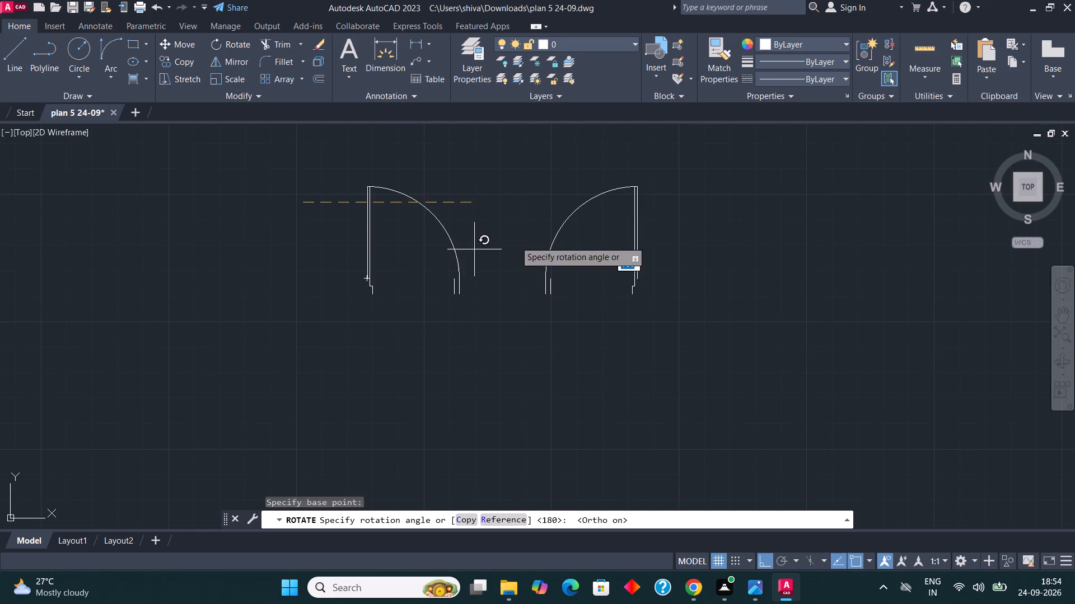
{"action": "scroll", "coordinate": [244, 265], "scroll_direction": "down", "scroll_amount": 3}
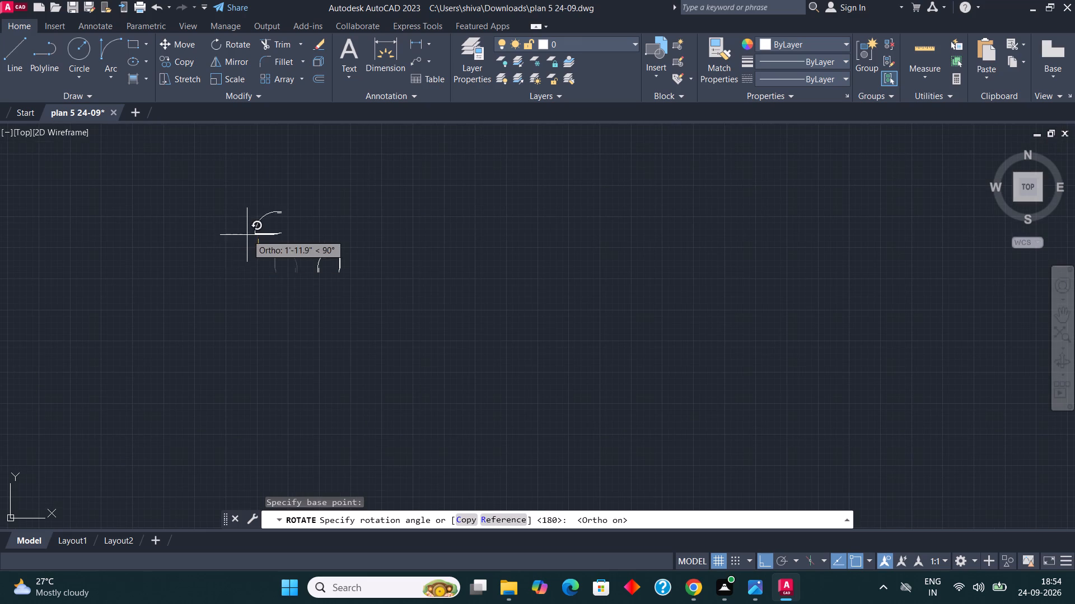
{"action": "left_click", "coordinate": [224, 248]}
{"action": "scroll", "coordinate": [207, 219], "scroll_direction": "up", "scroll_amount": 5}
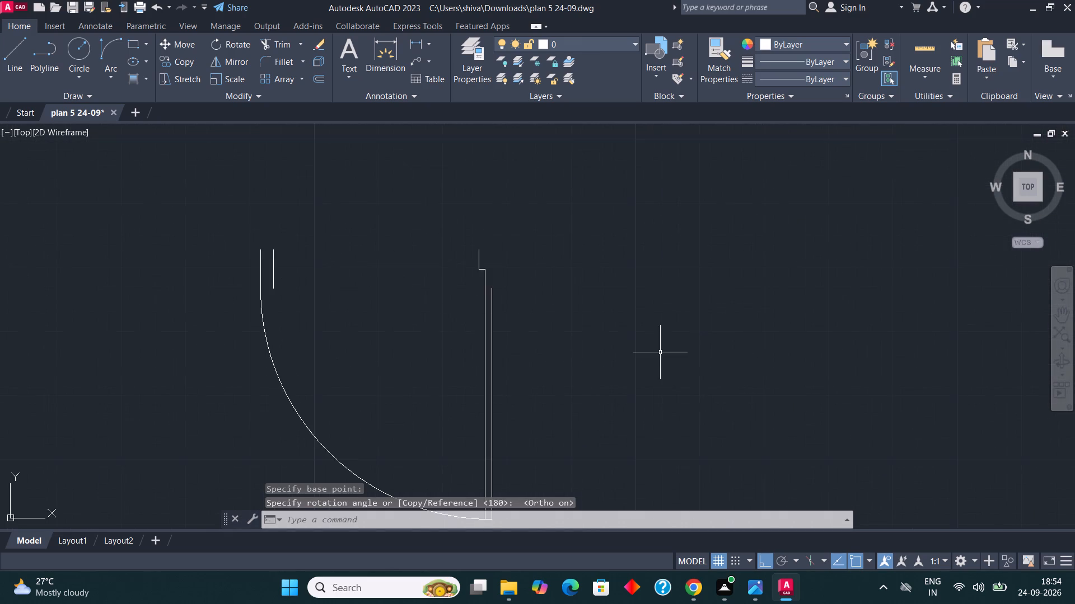
Examine the wall below the second plan's staircase beside the lower central column, and the rotated door's jamb ends.
{"action": "scroll", "coordinate": [660, 352], "scroll_direction": "down", "scroll_amount": 2}
{"action": "left_click_drag", "start_coordinate": [654, 457], "coordinate": [648, 449]}
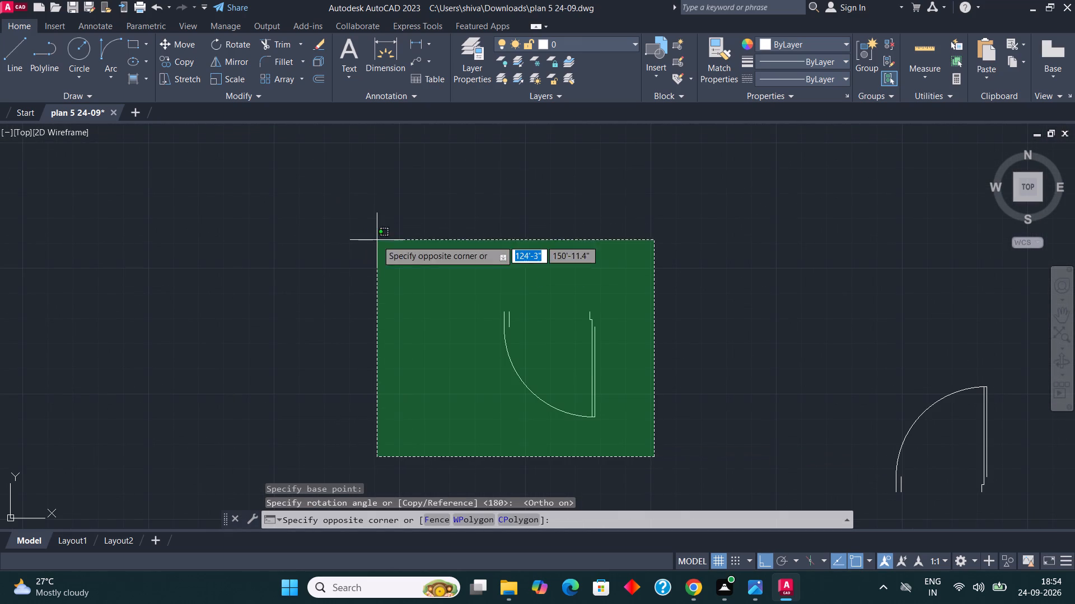
{"action": "left_click", "coordinate": [377, 240]}
{"action": "scroll", "coordinate": [365, 191], "scroll_direction": "down", "scroll_amount": 6}
{"action": "scroll", "coordinate": [433, 314], "scroll_direction": "up", "scroll_amount": 6}
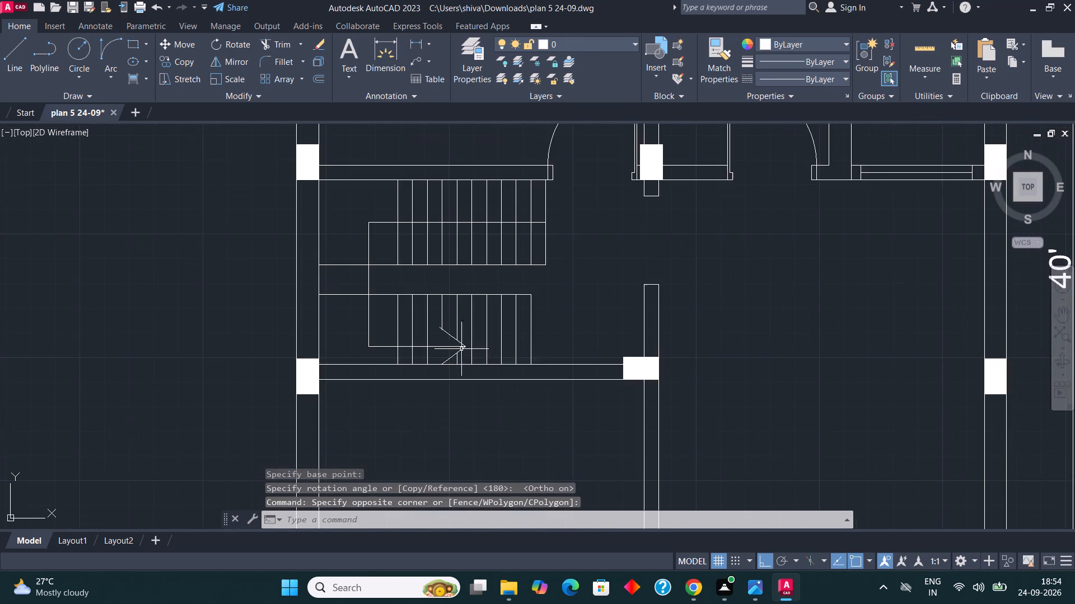
{"action": "scroll", "coordinate": [575, 370], "scroll_direction": "up", "scroll_amount": 1}
{"action": "scroll", "coordinate": [556, 388], "scroll_direction": "down", "scroll_amount": 5}
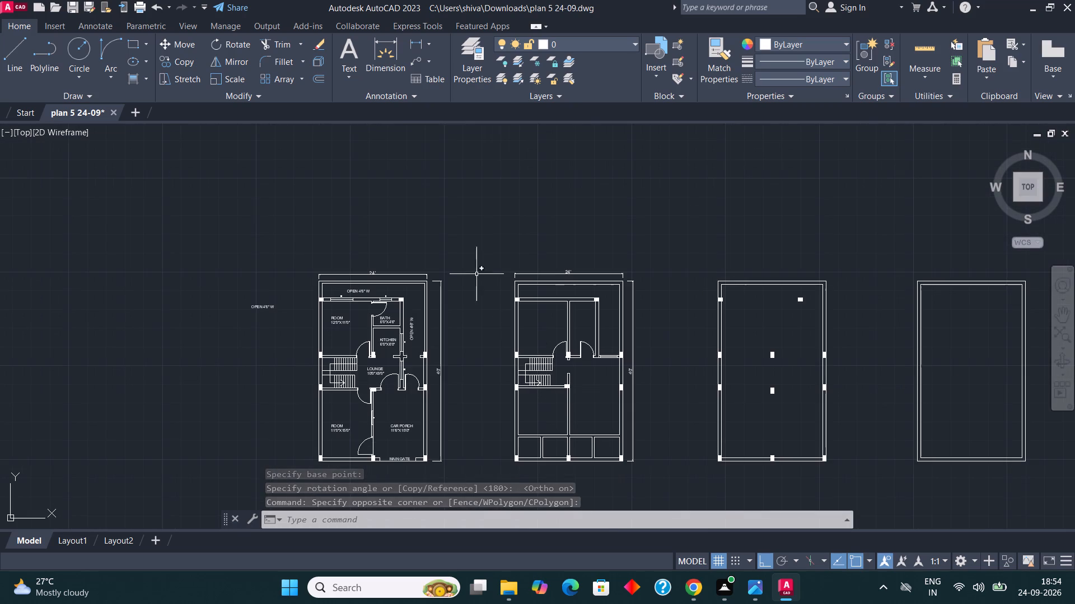
{"action": "scroll", "coordinate": [480, 314], "scroll_direction": "down", "scroll_amount": 2}
{"action": "scroll", "coordinate": [459, 249], "scroll_direction": "up", "scroll_amount": 3}
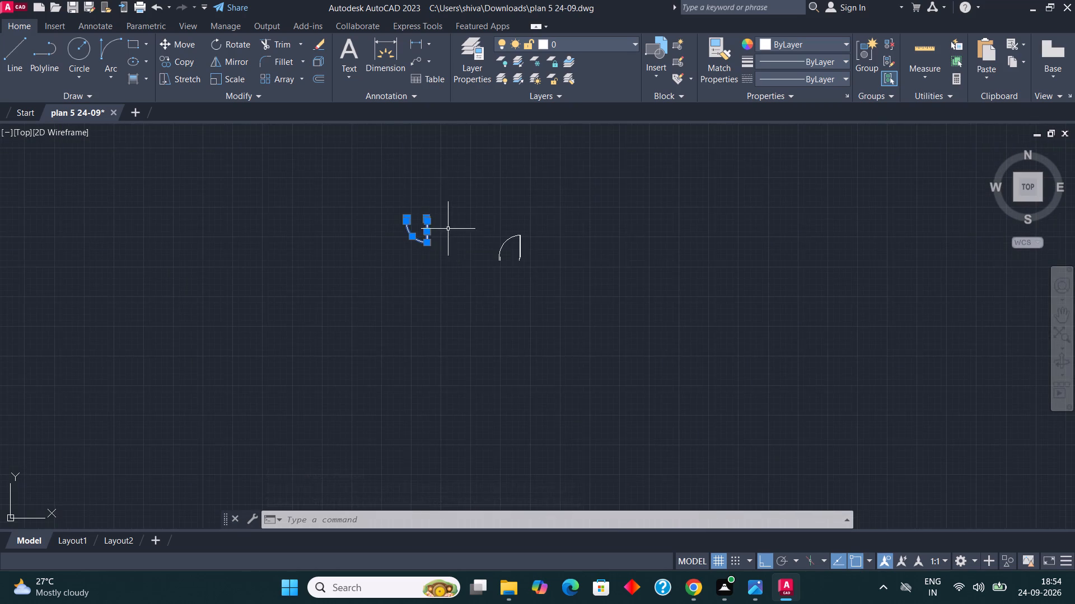
{"action": "scroll", "coordinate": [425, 192], "scroll_direction": "up", "scroll_amount": 3}
{"action": "scroll", "coordinate": [427, 251], "scroll_direction": "up", "scroll_amount": 2}
{"action": "scroll", "coordinate": [428, 343], "scroll_direction": "up", "scroll_amount": 3}
{"action": "scroll", "coordinate": [445, 274], "scroll_direction": "down", "scroll_amount": 2}
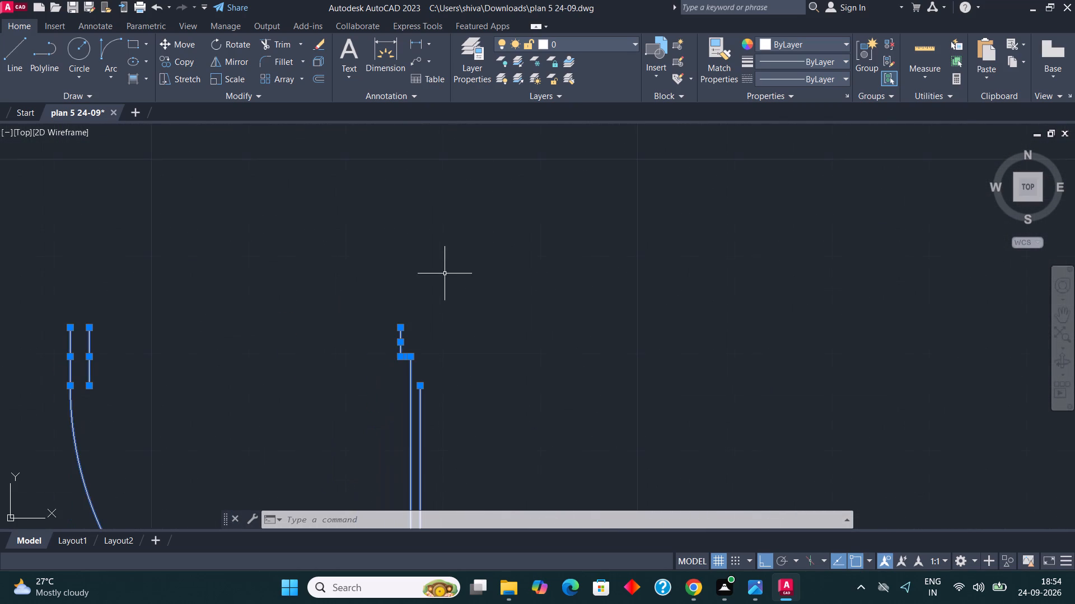
{"action": "key", "text": "Escape"}
{"action": "key", "text": "Escape"}
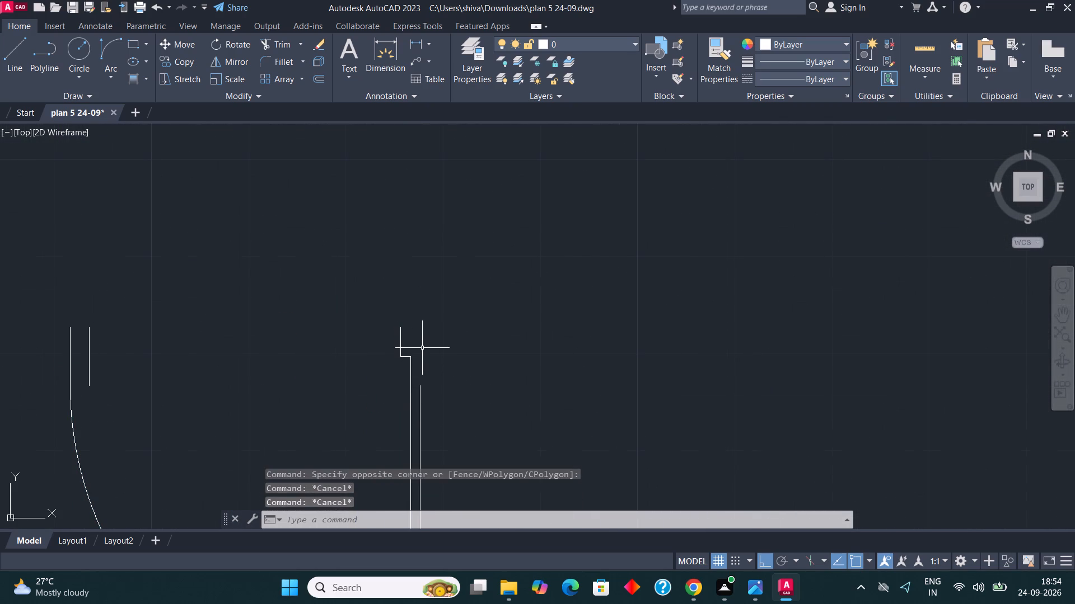
Draw a horizontal line from the end of the rotated door's hinge-side jamb and extend the outer leaf line up to it.
{"action": "key", "text": "l"}
{"action": "key", "text": "Return"}
{"action": "left_click", "coordinate": [400, 328]}
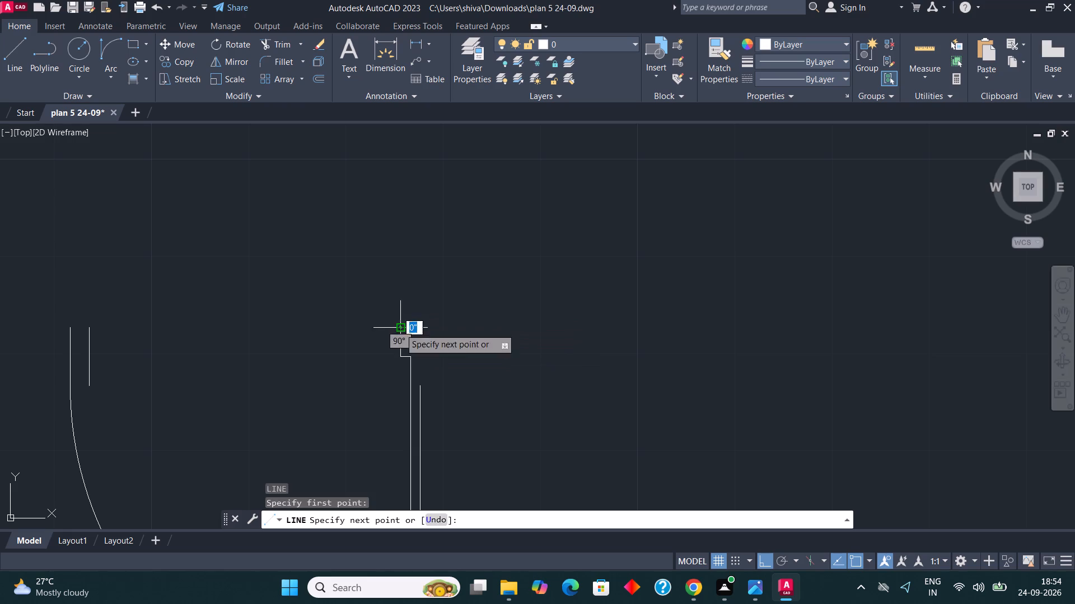
{"action": "left_click", "coordinate": [524, 331]}
{"action": "key", "text": "Escape"}
{"action": "key", "text": "e"}
{"action": "key", "text": "x"}
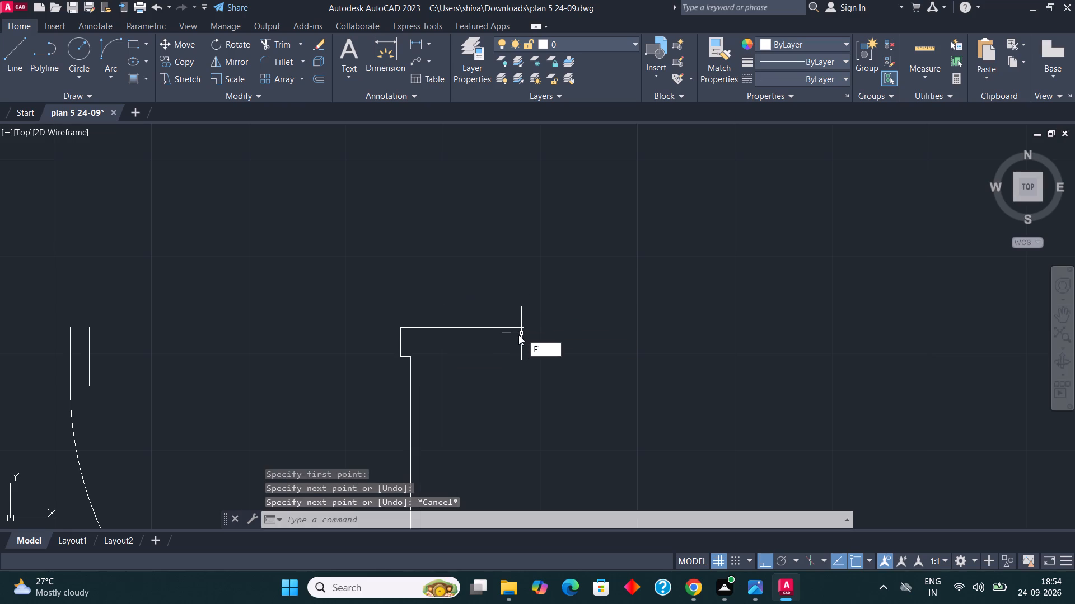
{"action": "key", "text": "Return"}
{"action": "left_click", "coordinate": [422, 406]}
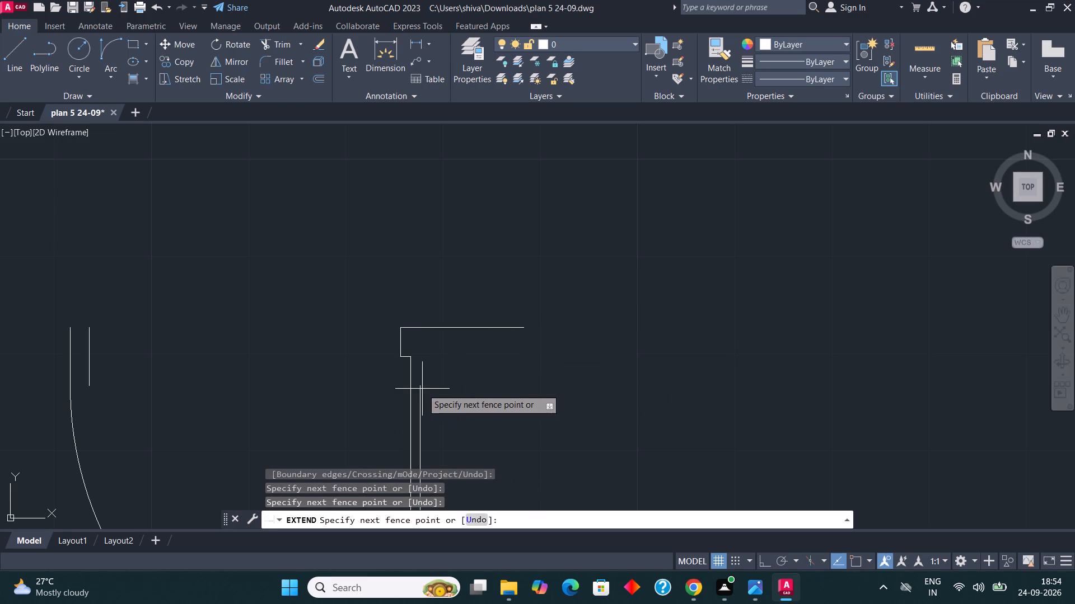
{"action": "left_click", "coordinate": [415, 398]}
{"action": "key", "text": "Escape"}
{"action": "key", "text": "Escape"}
Trim the part of the new horizontal line that projects past the rotated door's outer leaf line.
{"action": "key", "text": "t"}
{"action": "key", "text": "r"}
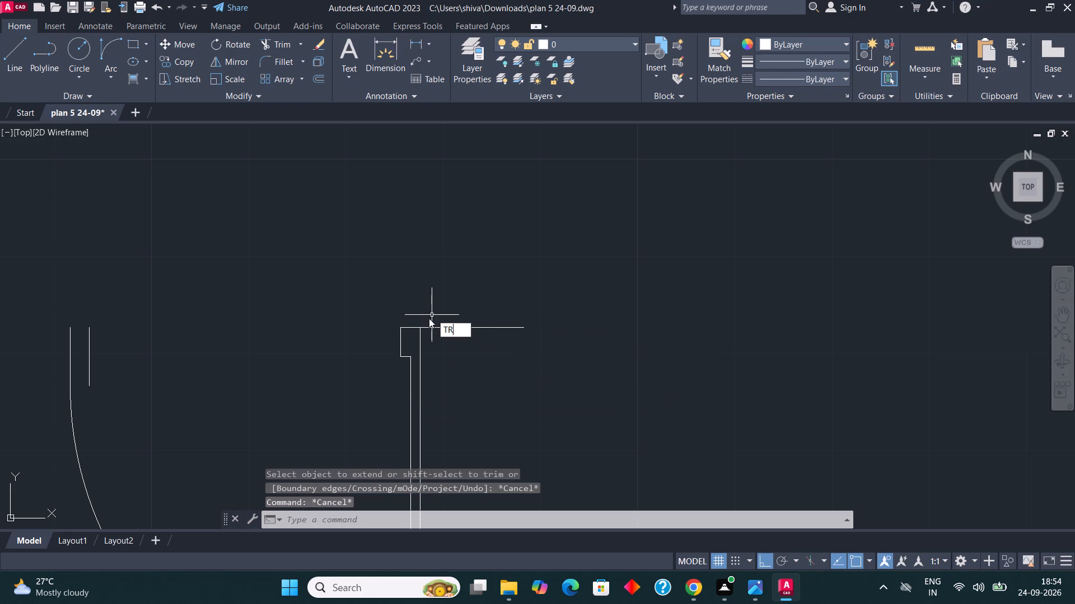
{"action": "key", "text": "Return"}
{"action": "left_click_drag", "start_coordinate": [431, 285], "coordinate": [437, 317]}
{"action": "left_click", "coordinate": [448, 379]}
{"action": "scroll", "coordinate": [485, 341], "scroll_direction": "down", "scroll_amount": 1}
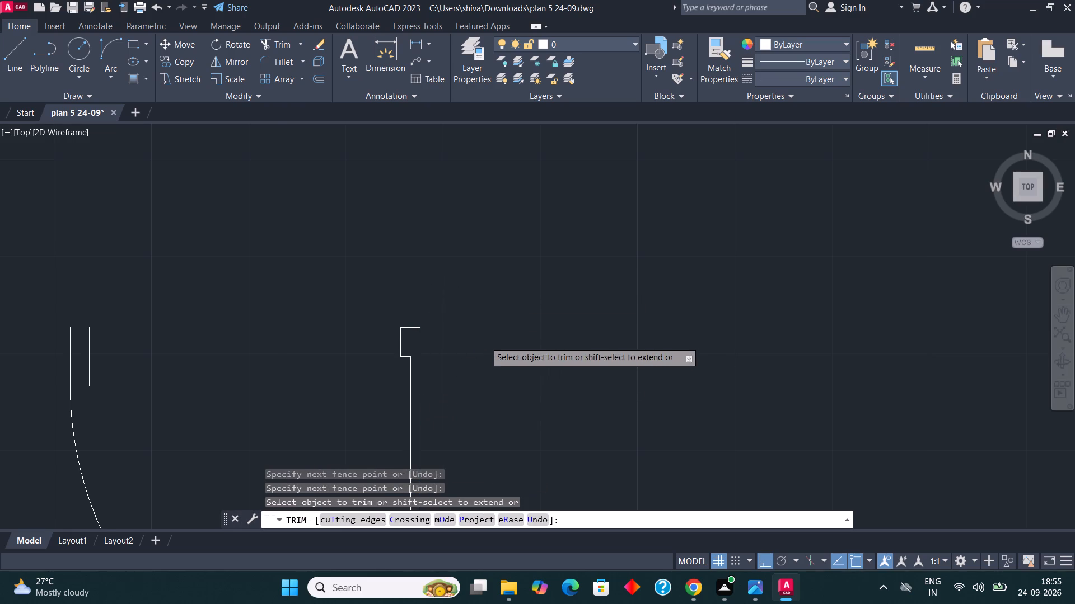
{"action": "scroll", "coordinate": [275, 328], "scroll_direction": "up", "scroll_amount": 1}
{"action": "key", "text": "Escape"}
{"action": "key", "text": "Escape"}
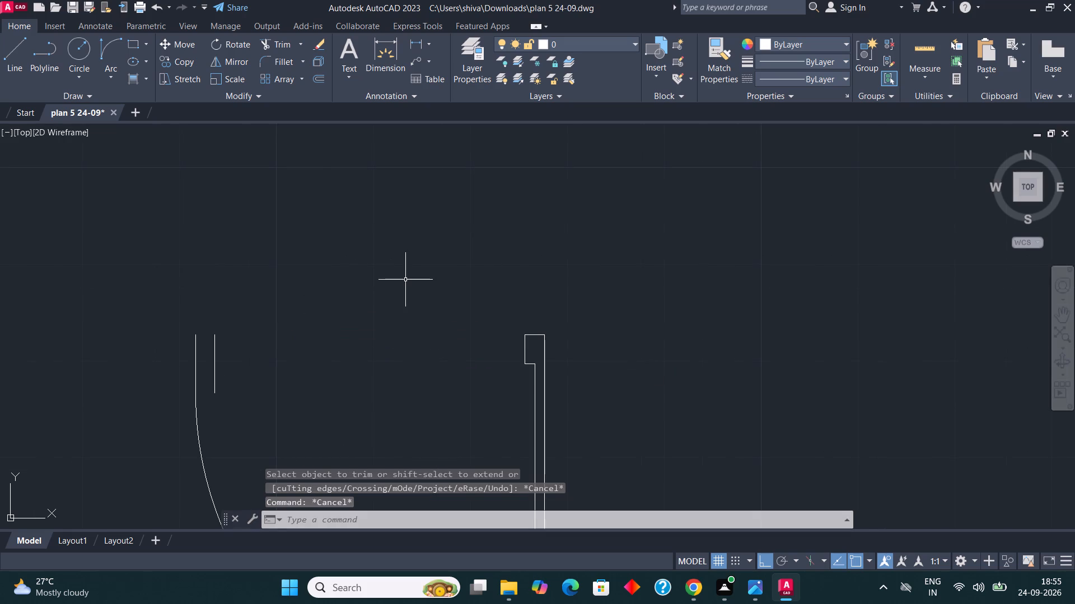
Copy the rotated door from its outer jamb corner onto the wall below the second plan's staircase, beside the lower central column.
{"action": "scroll", "coordinate": [454, 271], "scroll_direction": "down", "scroll_amount": 2}
{"action": "scroll", "coordinate": [537, 383], "scroll_direction": "down", "scroll_amount": 1}
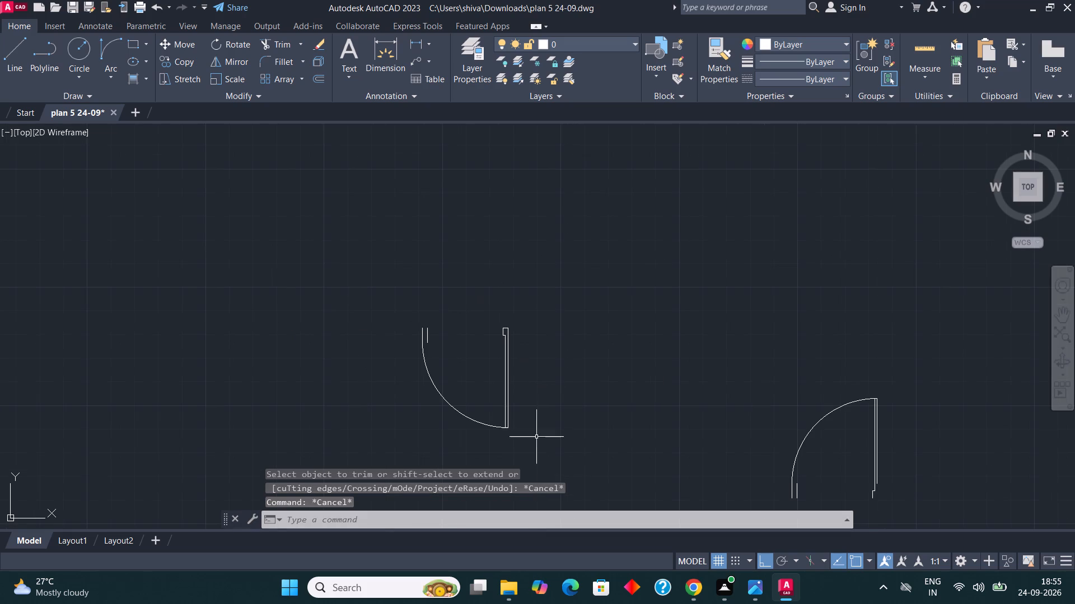
{"action": "left_click", "coordinate": [535, 449]}
{"action": "left_click", "coordinate": [361, 280]}
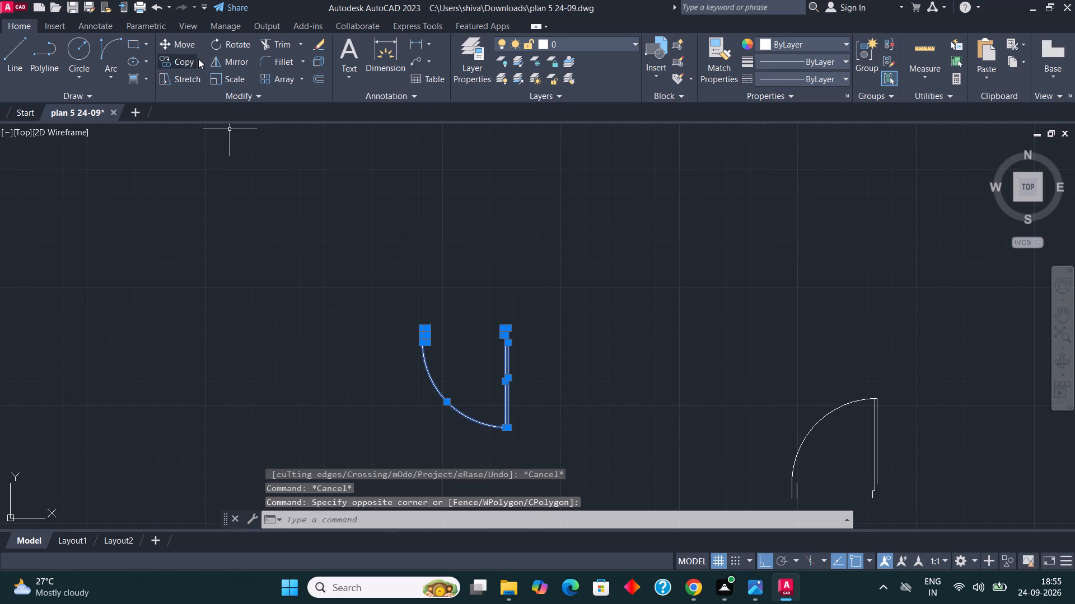
{"action": "left_click", "coordinate": [197, 59]}
{"action": "scroll", "coordinate": [541, 335], "scroll_direction": "up", "scroll_amount": 1}
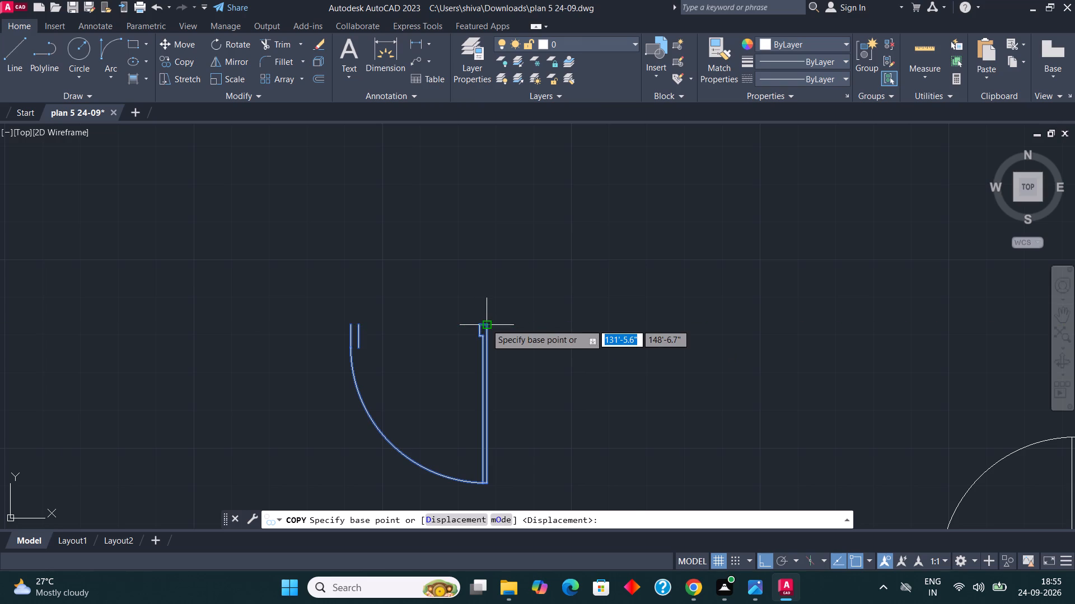
{"action": "left_click", "coordinate": [486, 324]}
{"action": "scroll", "coordinate": [442, 280], "scroll_direction": "down", "scroll_amount": 3}
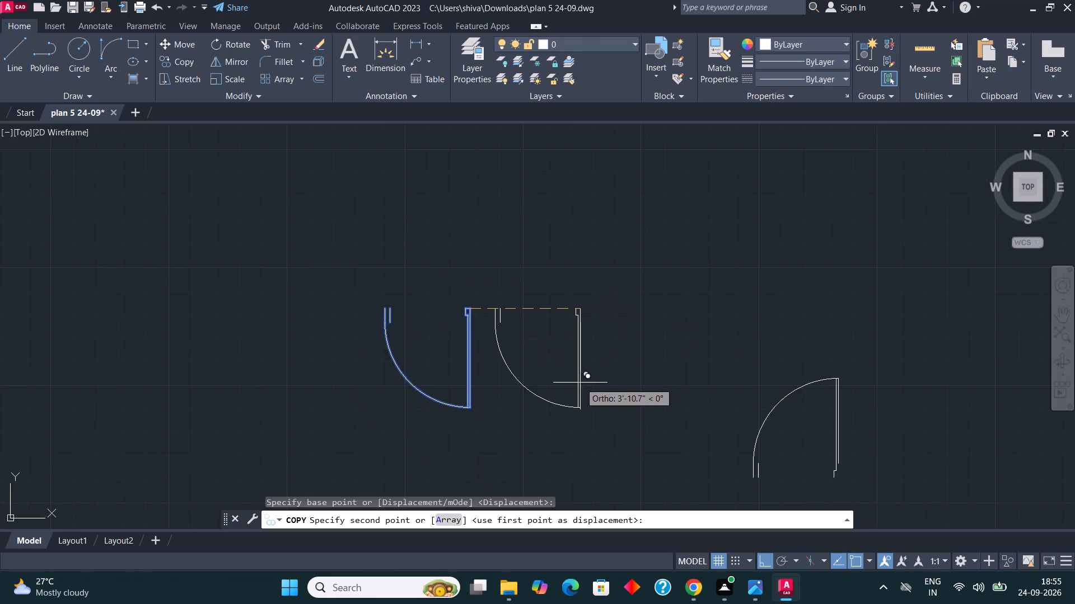
{"action": "key", "text": "F8"}
{"action": "scroll", "coordinate": [464, 301], "scroll_direction": "down", "scroll_amount": 8}
{"action": "scroll", "coordinate": [532, 416], "scroll_direction": "up", "scroll_amount": 2}
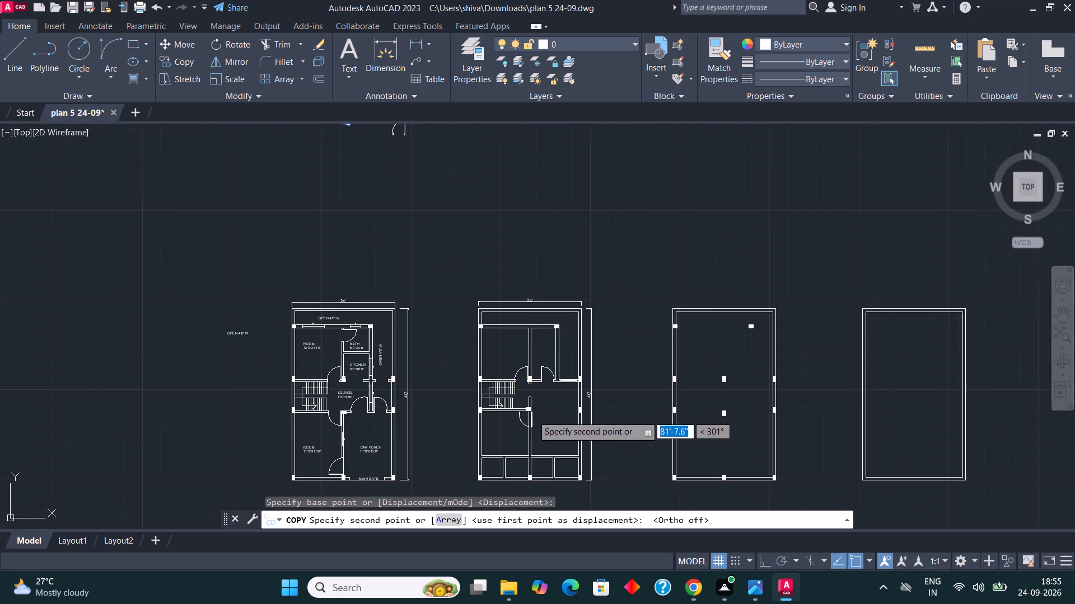
{"action": "scroll", "coordinate": [534, 421], "scroll_direction": "up", "scroll_amount": 6}
{"action": "scroll", "coordinate": [359, 216], "scroll_direction": "up", "scroll_amount": 2}
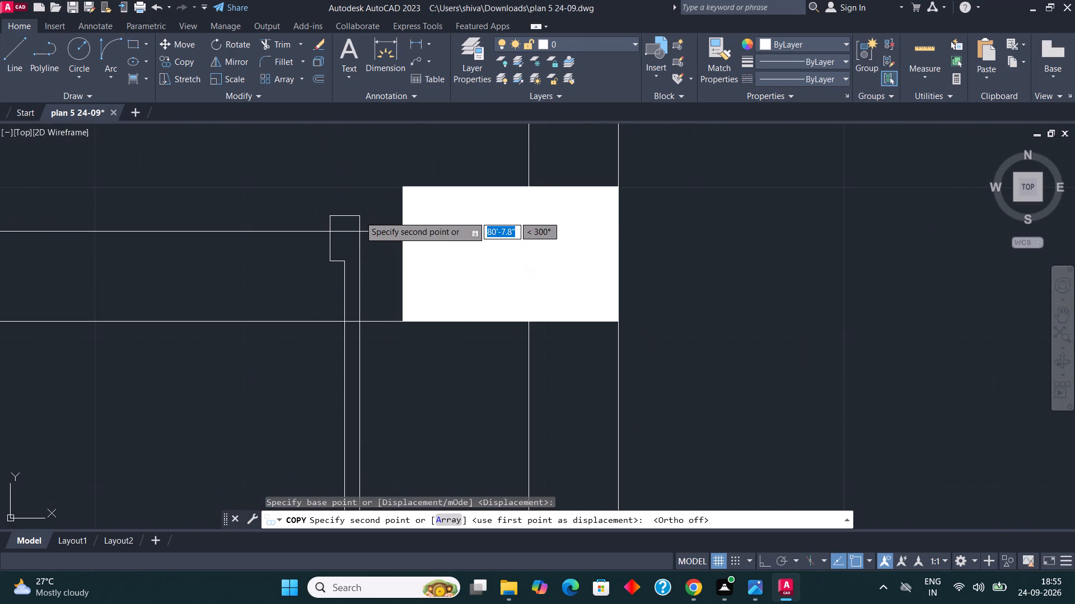
{"action": "scroll", "coordinate": [384, 233], "scroll_direction": "down", "scroll_amount": 2}
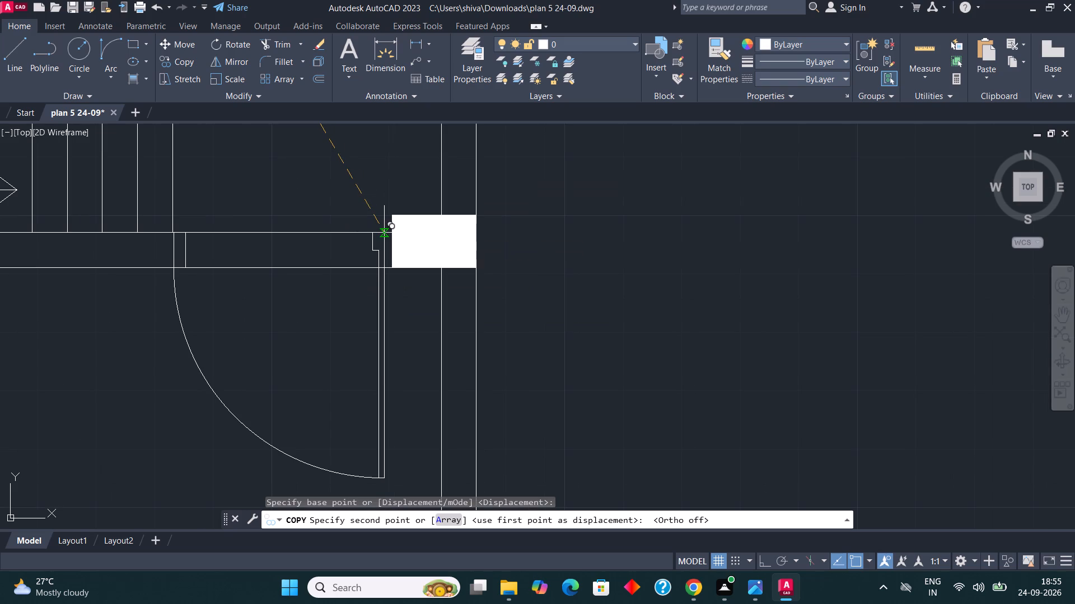
{"action": "scroll", "coordinate": [384, 233], "scroll_direction": "up", "scroll_amount": 3}
{"action": "left_click", "coordinate": [388, 232]}
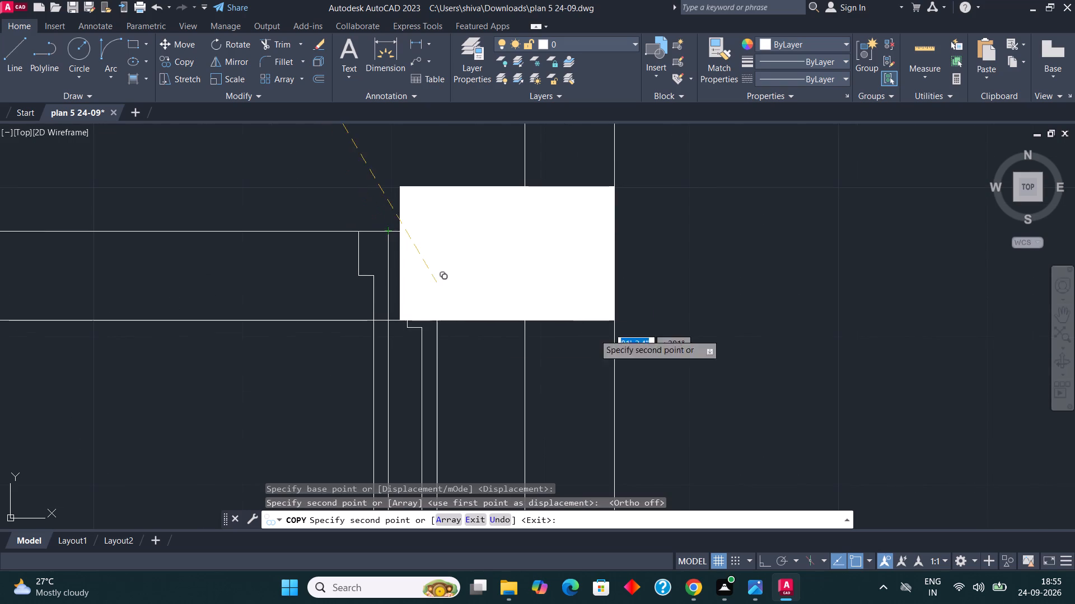
{"action": "scroll", "coordinate": [712, 325], "scroll_direction": "down", "scroll_amount": 2}
{"action": "key", "text": "Escape"}
{"action": "key", "text": "Escape"}
Trim both wall lines across the opening of the door placed below the second plan's staircase.
{"action": "type", "text": "TR"}
{"action": "key", "text": "Return"}
{"action": "left_click", "coordinate": [508, 268]}
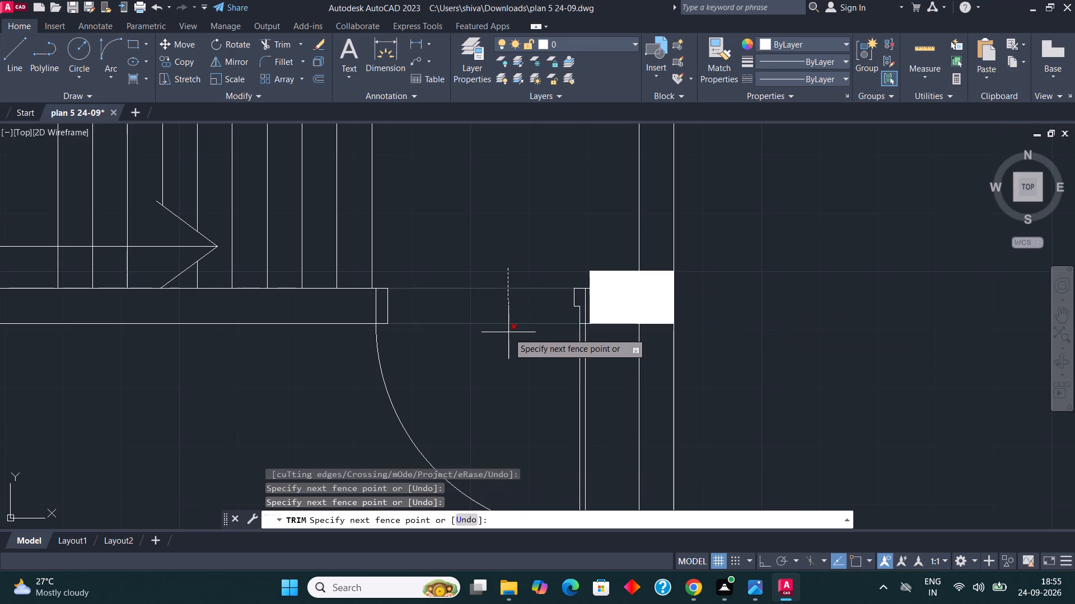
{"action": "left_click", "coordinate": [507, 336]}
{"action": "scroll", "coordinate": [504, 332], "scroll_direction": "down", "scroll_amount": 5}
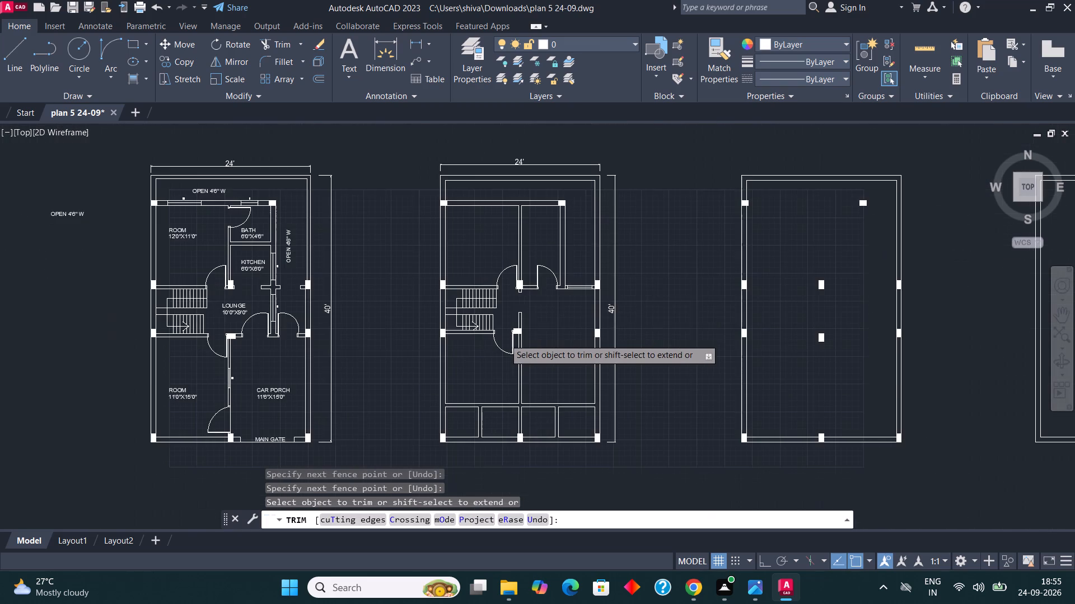
{"action": "scroll", "coordinate": [525, 291], "scroll_direction": "up", "scroll_amount": 2}
{"action": "scroll", "coordinate": [533, 312], "scroll_direction": "down", "scroll_amount": 2}
{"action": "key", "text": "Escape"}
{"action": "key", "text": "Escape"}
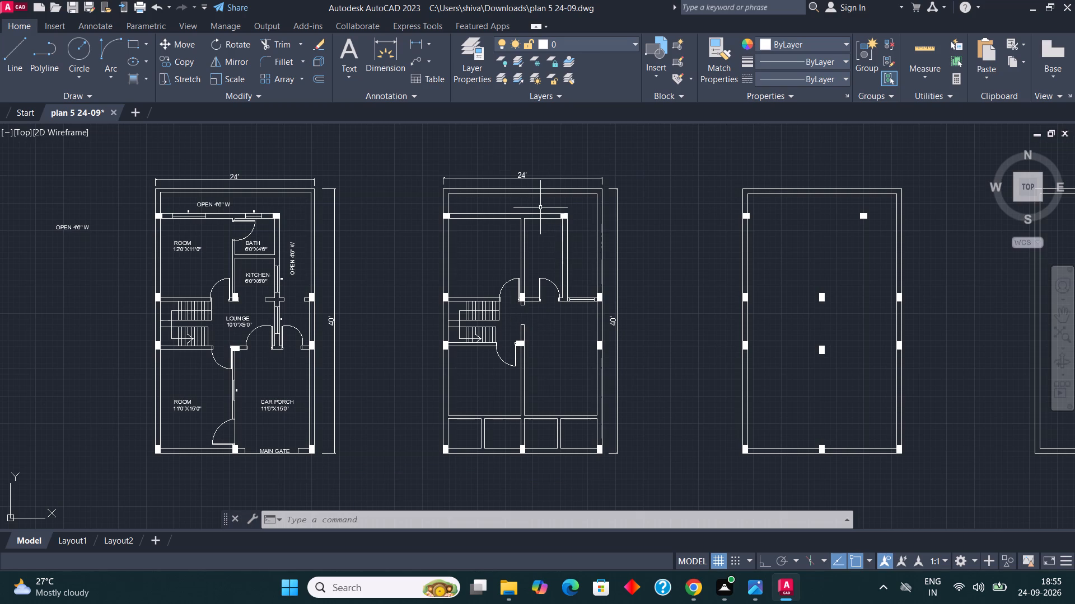
Measure the inside width of the second plan's narrow upper room along its top wall with a linear dimension.
{"action": "scroll", "coordinate": [537, 217], "scroll_direction": "up", "scroll_amount": 2}
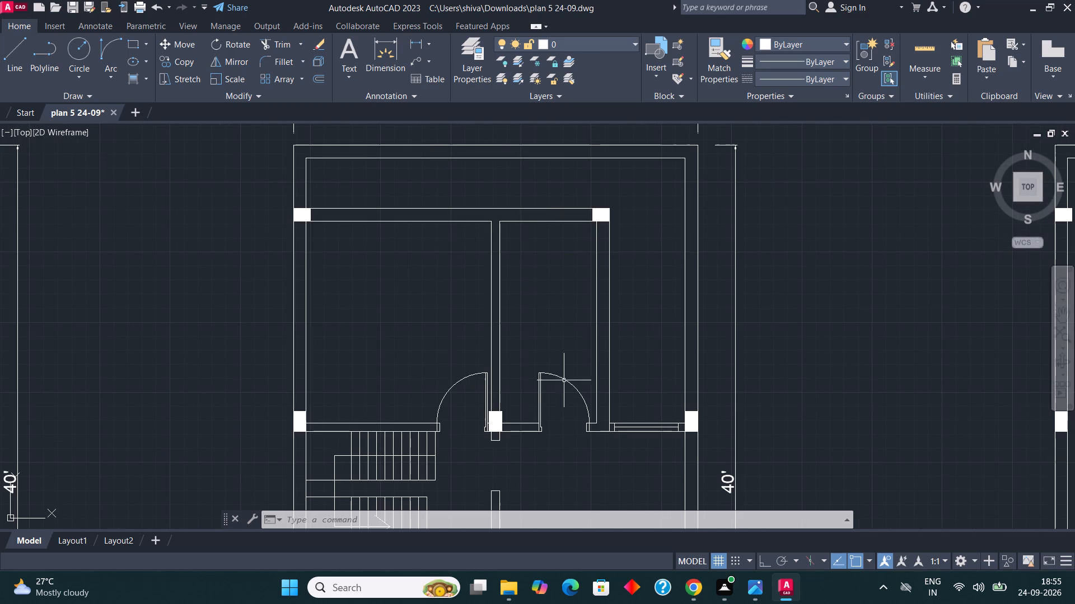
{"action": "scroll", "coordinate": [532, 202], "scroll_direction": "up", "scroll_amount": 2}
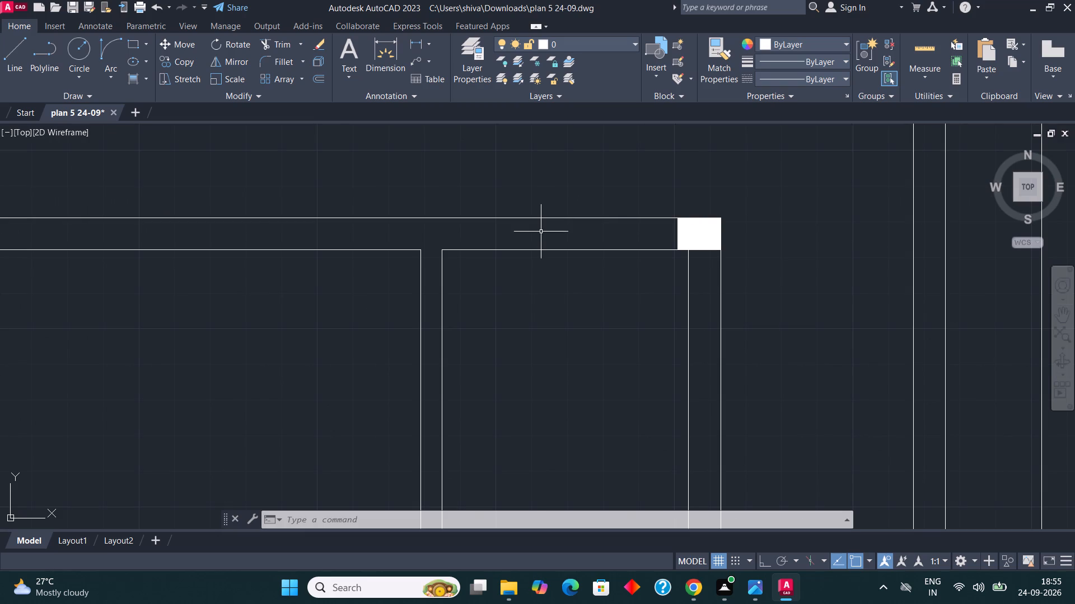
{"action": "left_click", "coordinate": [541, 234]}
{"action": "left_click", "coordinate": [534, 278]}
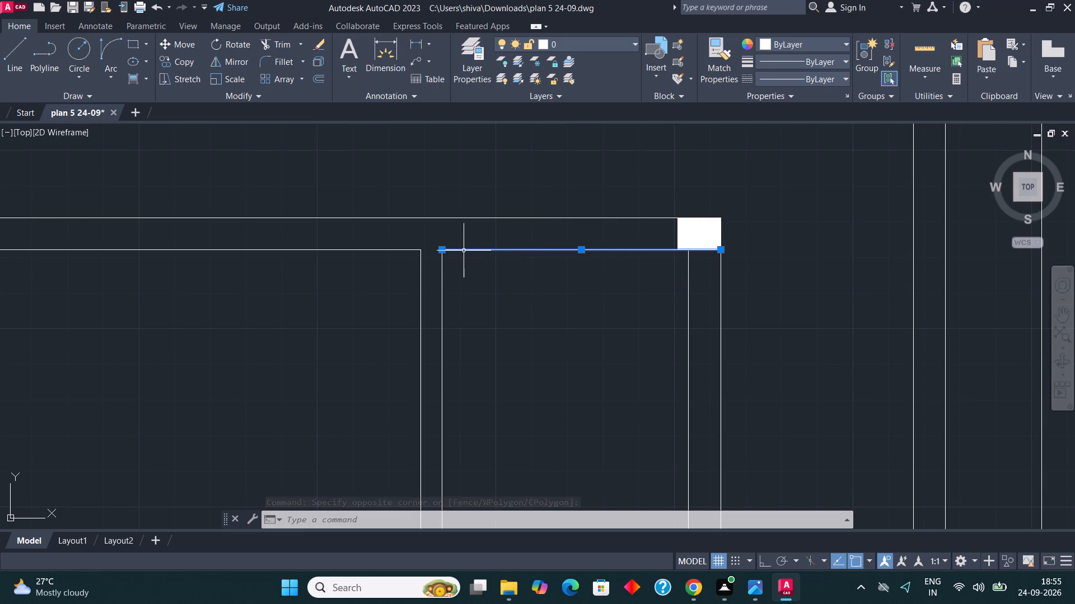
{"action": "scroll", "coordinate": [504, 210], "scroll_direction": "down", "scroll_amount": 1}
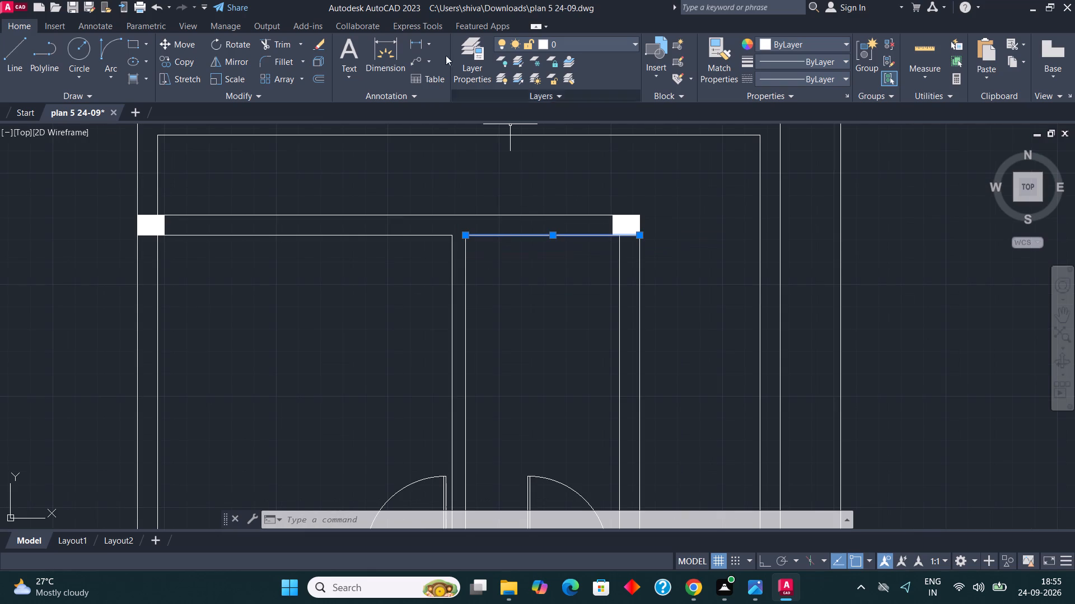
{"action": "left_click", "coordinate": [412, 44]}
{"action": "scroll", "coordinate": [475, 246], "scroll_direction": "up", "scroll_amount": 1}
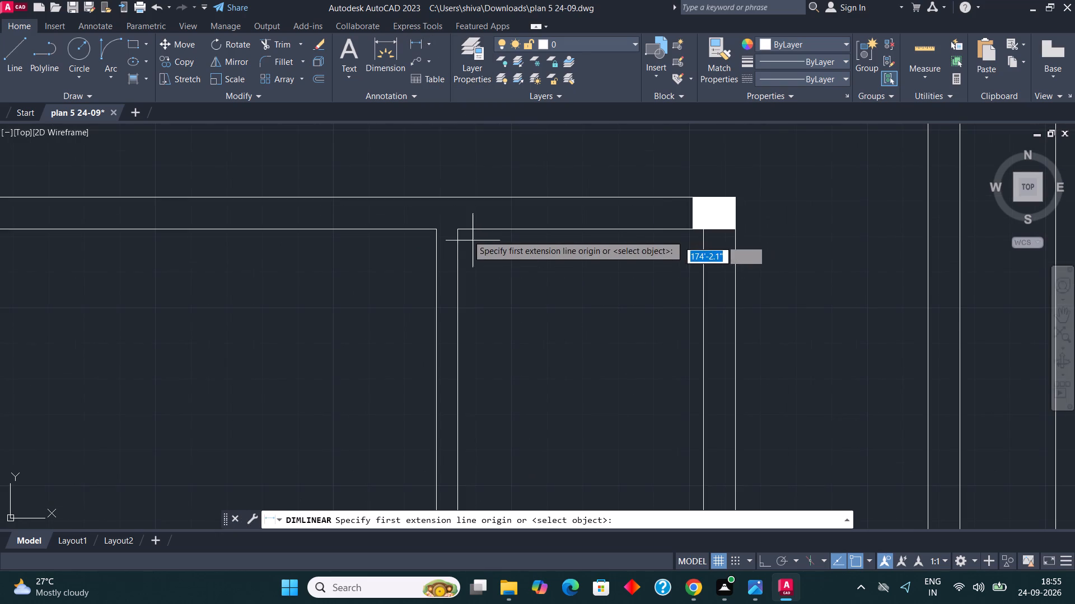
{"action": "left_click", "coordinate": [462, 232]}
{"action": "scroll", "coordinate": [681, 234], "scroll_direction": "up", "scroll_amount": 2}
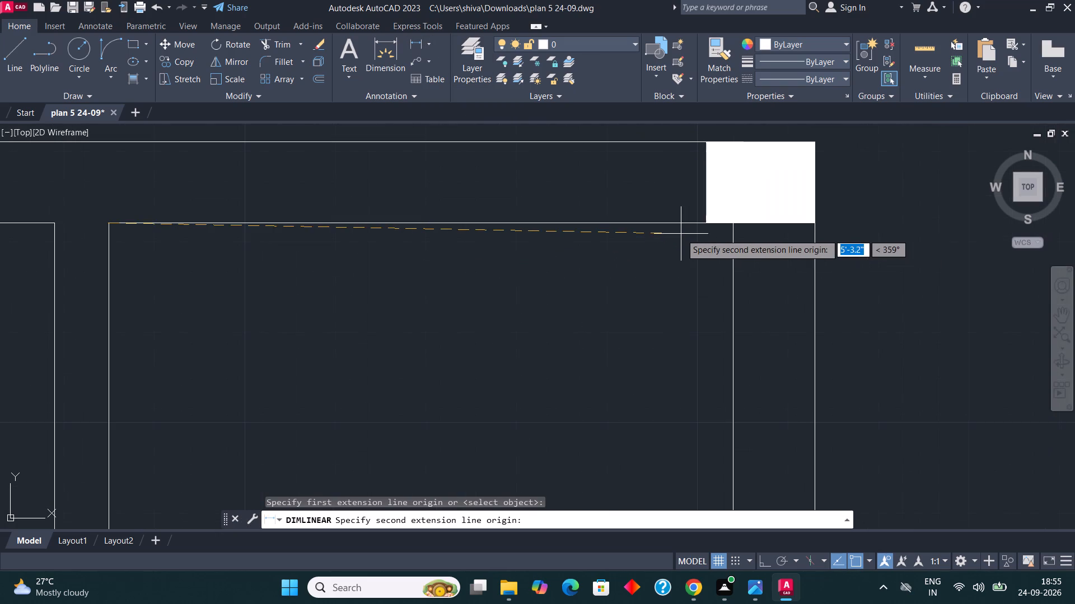
{"action": "scroll", "coordinate": [731, 219], "scroll_direction": "up", "scroll_amount": 2}
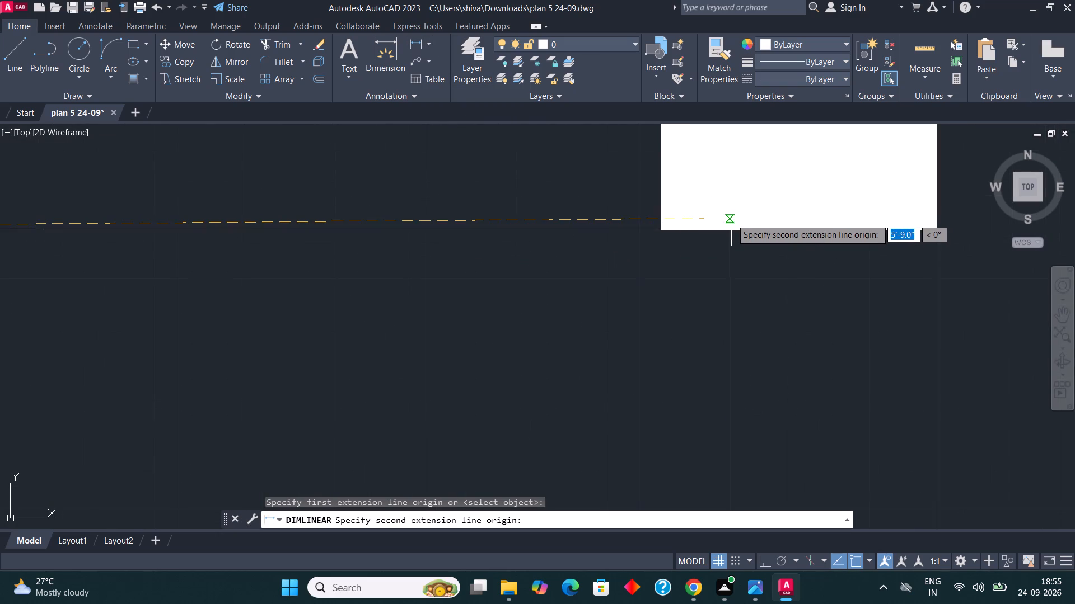
{"action": "left_click", "coordinate": [732, 228]}
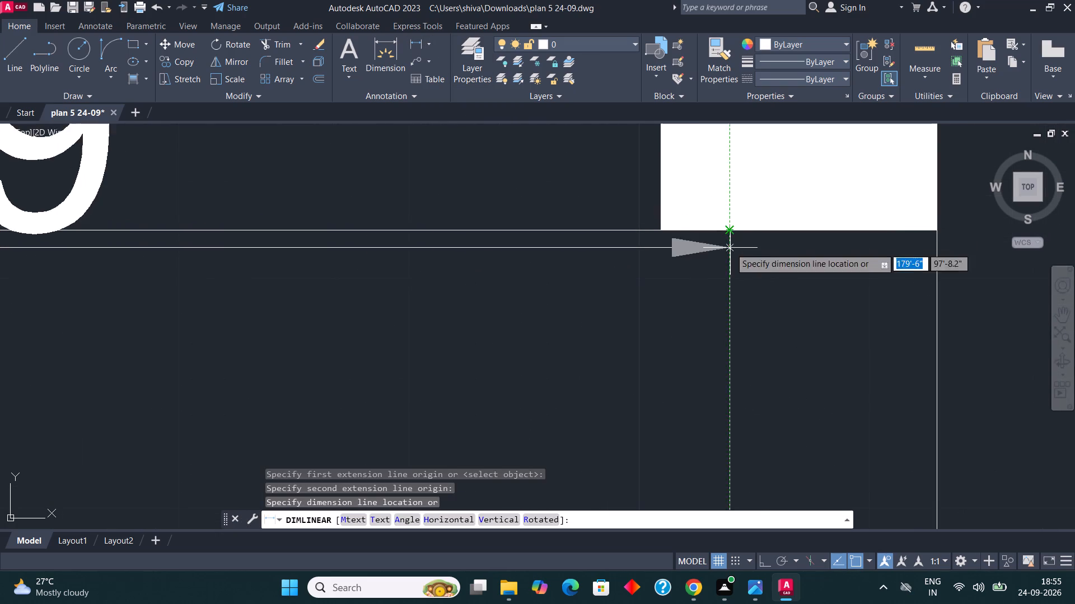
{"action": "scroll", "coordinate": [732, 248], "scroll_direction": "down", "scroll_amount": 4}
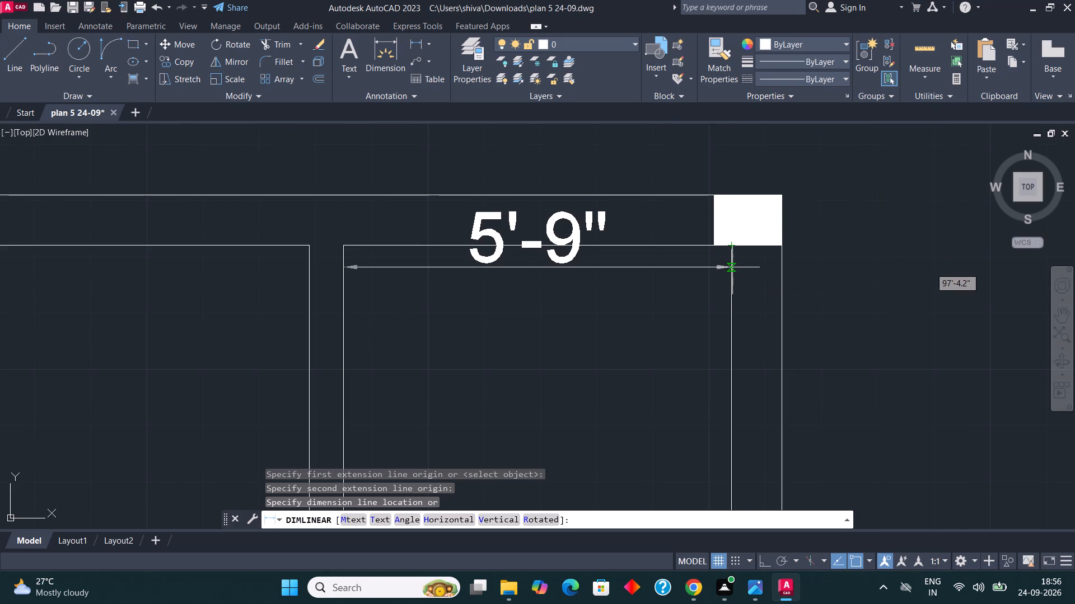
{"action": "scroll", "coordinate": [732, 269], "scroll_direction": "up", "scroll_amount": 1}
{"action": "scroll", "coordinate": [758, 242], "scroll_direction": "down", "scroll_amount": 1}
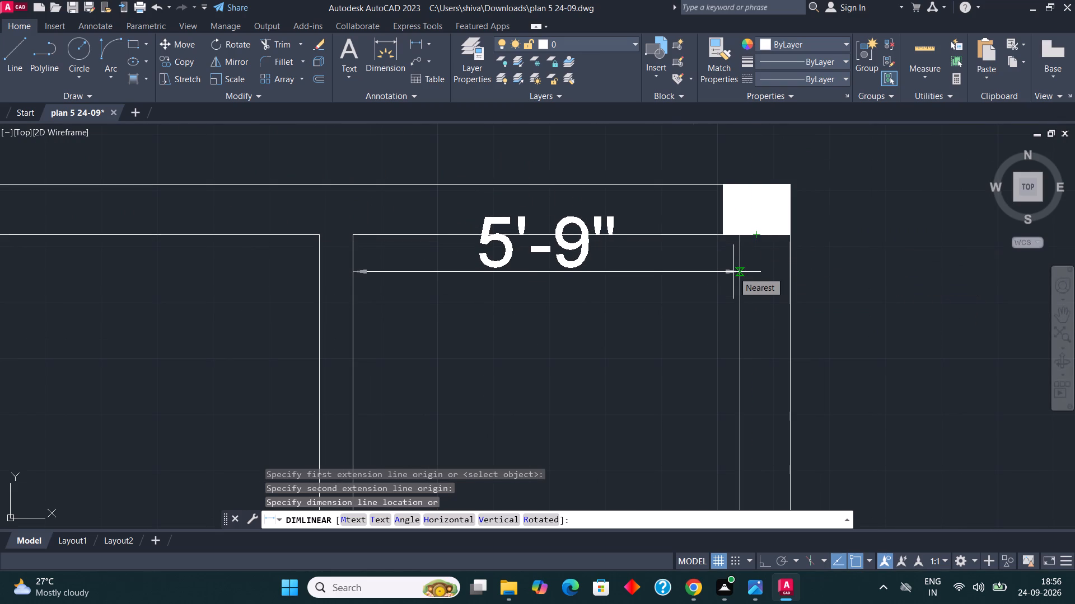
{"action": "scroll", "coordinate": [731, 287], "scroll_direction": "up", "scroll_amount": 1}
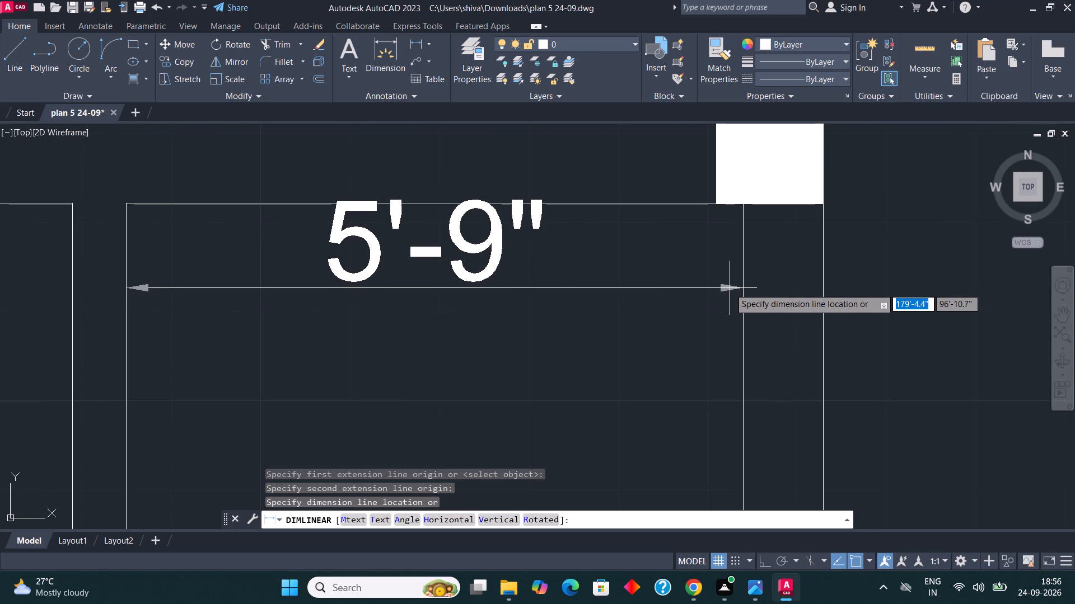
{"action": "key", "text": "Escape"}
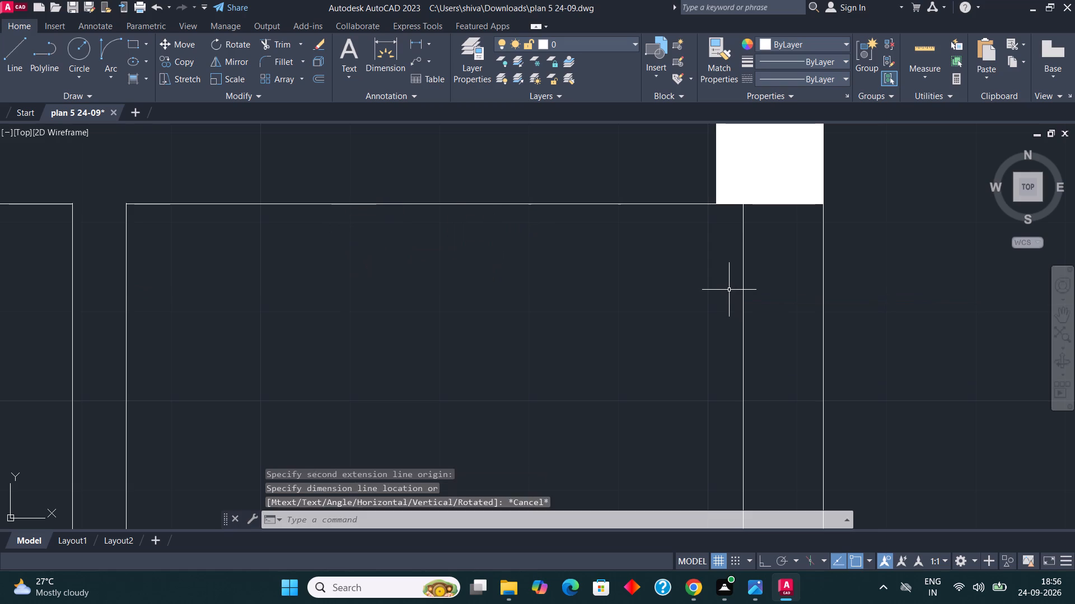
{"action": "key", "text": "Escape"}
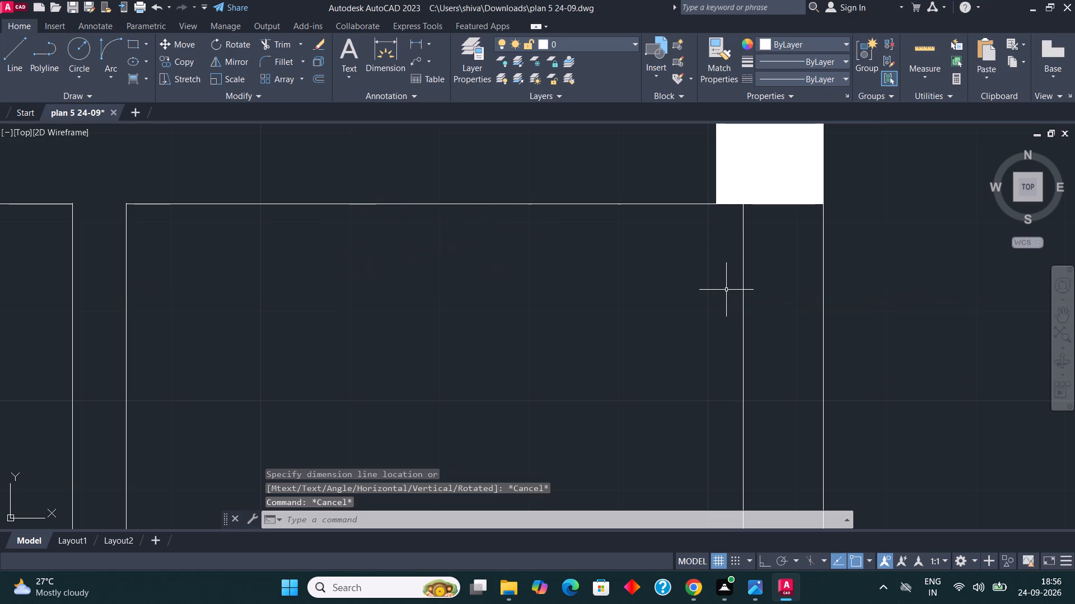
Offset the inner top wall line of the second plan's narrow upper room 6' down into the room.
{"action": "scroll", "coordinate": [736, 272], "scroll_direction": "down", "scroll_amount": 2}
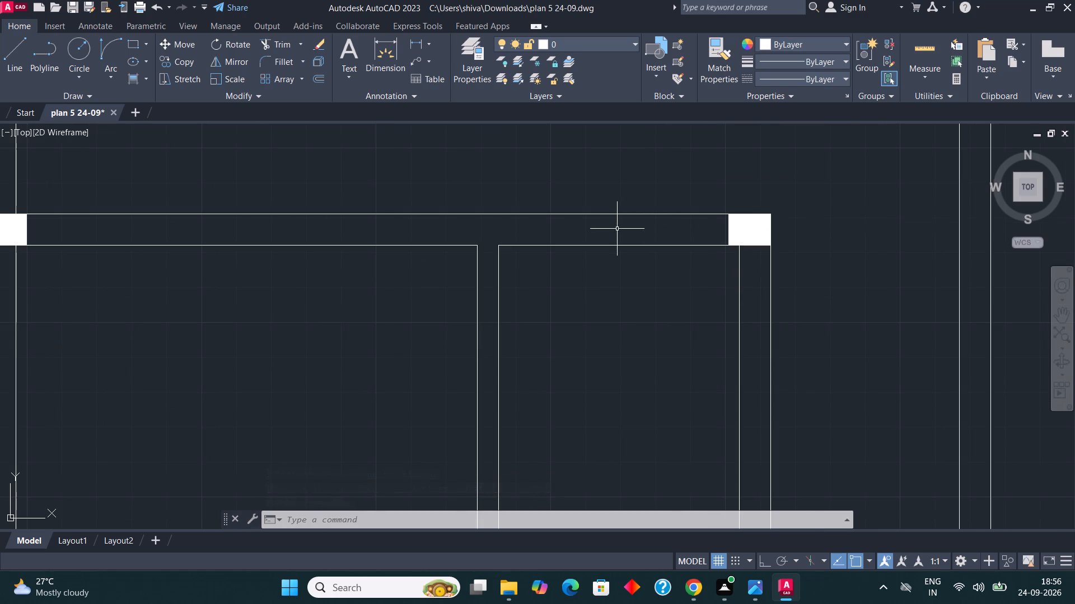
{"action": "scroll", "coordinate": [617, 229], "scroll_direction": "down", "scroll_amount": 1}
{"action": "scroll", "coordinate": [617, 245], "scroll_direction": "up", "scroll_amount": 2}
{"action": "scroll", "coordinate": [555, 155], "scroll_direction": "down", "scroll_amount": 2}
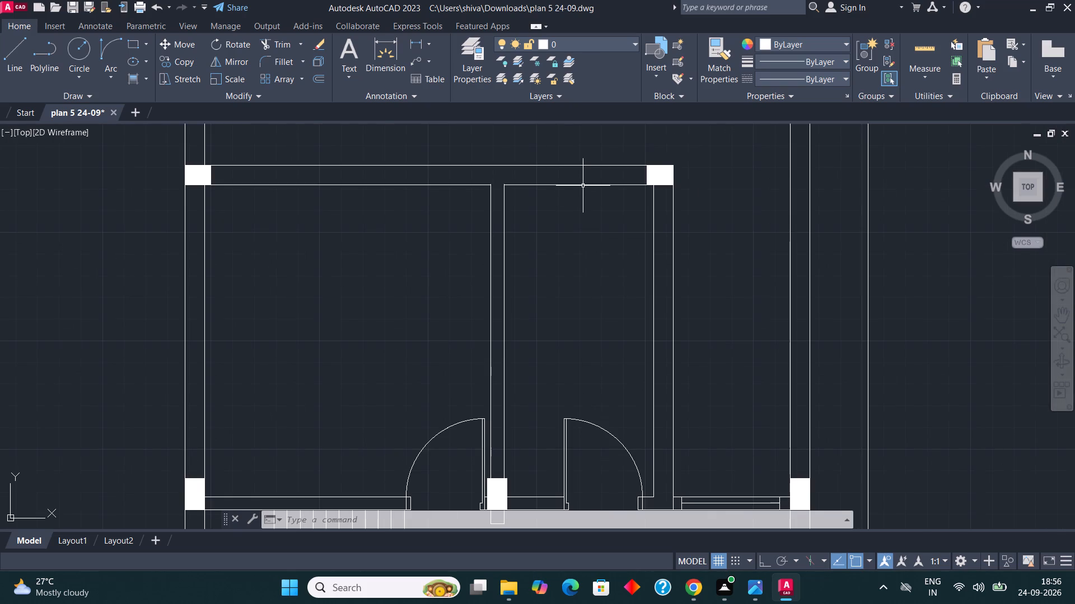
{"action": "left_click", "coordinate": [582, 176]}
{"action": "left_click", "coordinate": [585, 206]}
{"action": "left_click", "coordinate": [569, 185]}
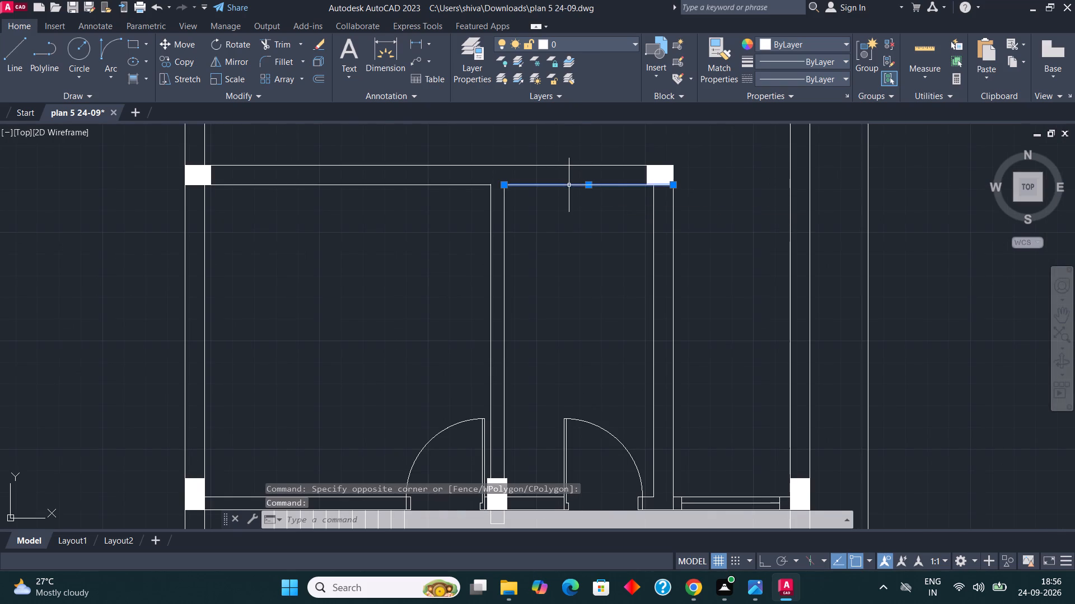
{"action": "left_click", "coordinate": [317, 74]}
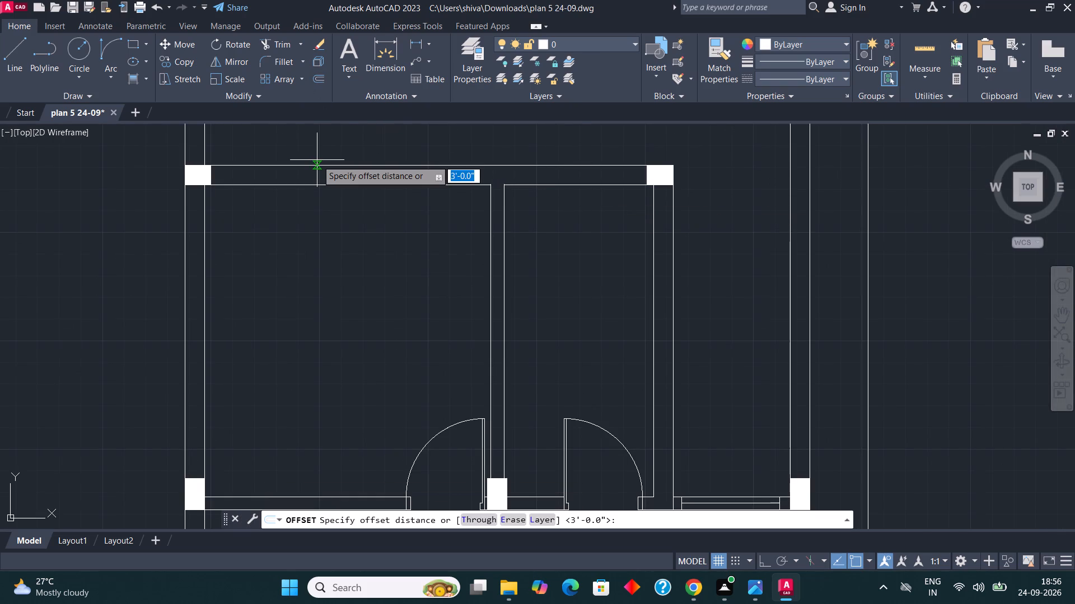
{"action": "type", "text": "6'"}
{"action": "key", "text": "Return"}
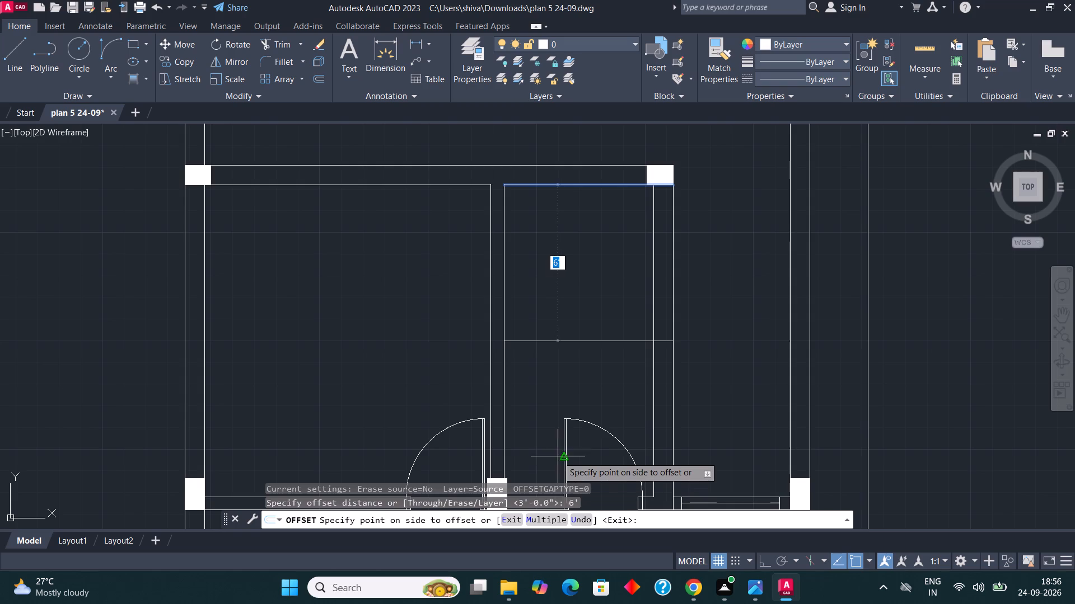
{"action": "scroll", "coordinate": [558, 430], "scroll_direction": "down", "scroll_amount": 1}
{"action": "left_click", "coordinate": [567, 414]}
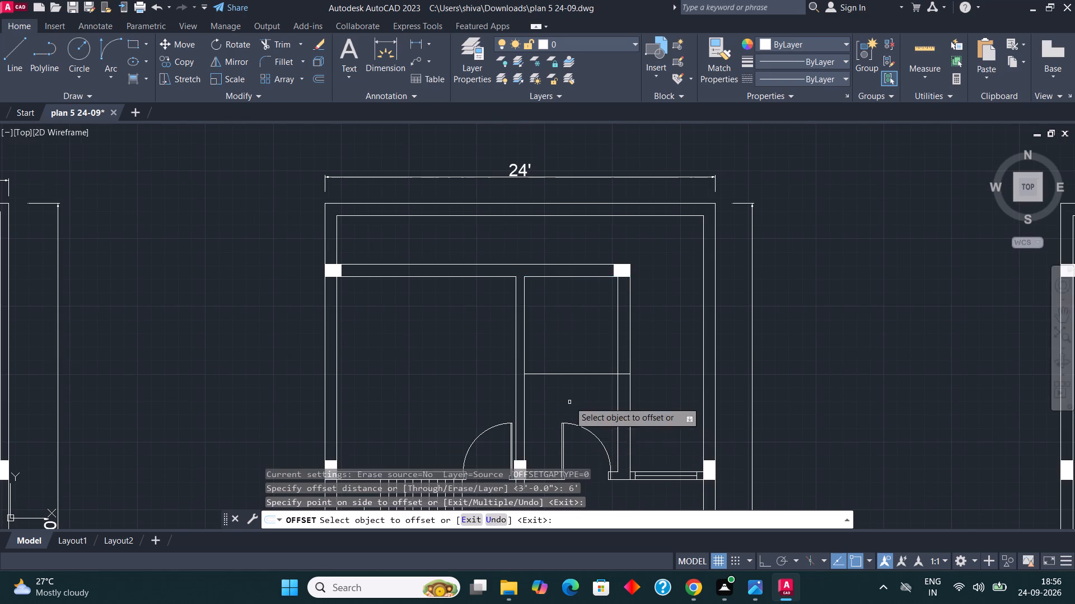
Offset the new horizontal partition line 6" downward to give the partition its thickness.
{"action": "scroll", "coordinate": [569, 399], "scroll_direction": "up", "scroll_amount": 2}
{"action": "scroll", "coordinate": [544, 262], "scroll_direction": "down", "scroll_amount": 3}
{"action": "scroll", "coordinate": [552, 334], "scroll_direction": "up", "scroll_amount": 3}
{"action": "scroll", "coordinate": [543, 308], "scroll_direction": "down", "scroll_amount": 3}
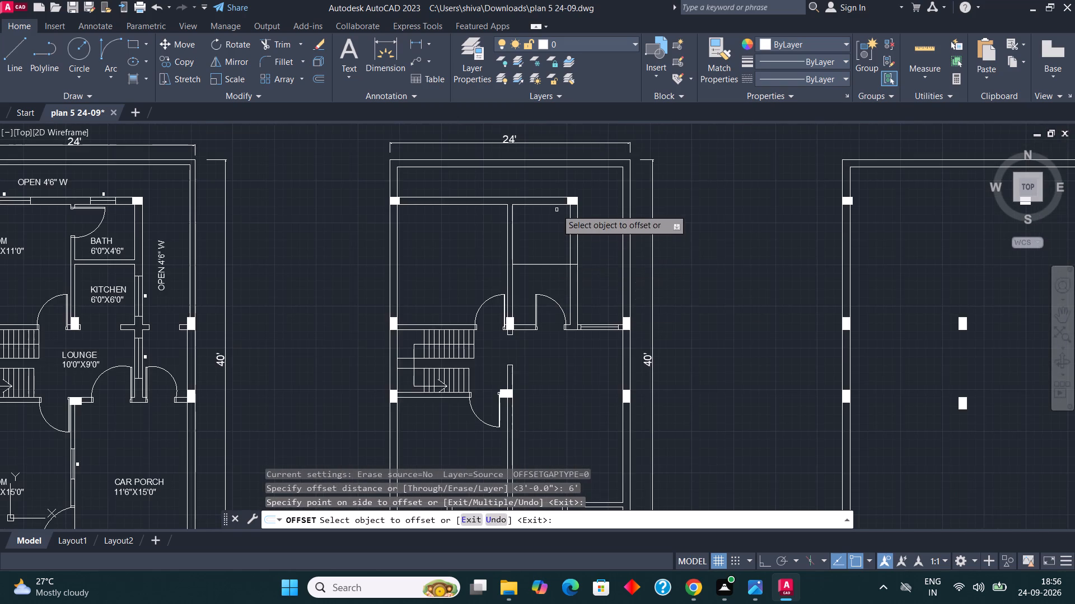
{"action": "scroll", "coordinate": [554, 219], "scroll_direction": "up", "scroll_amount": 2}
{"action": "left_click", "coordinate": [553, 333]}
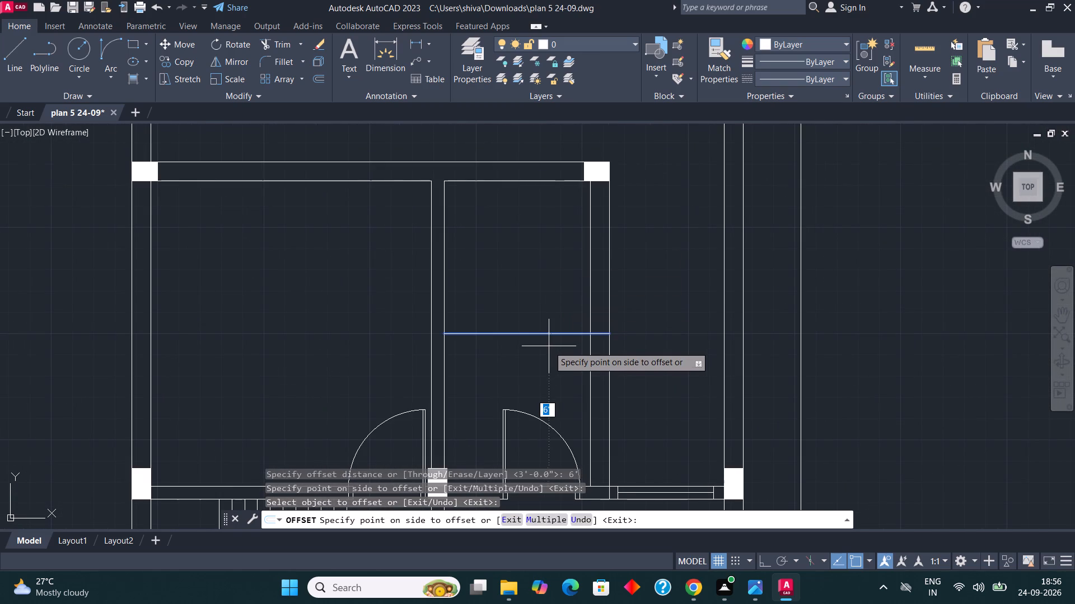
{"action": "key", "text": "6"}
{"action": "key", "text": "shift+quotedbl"}
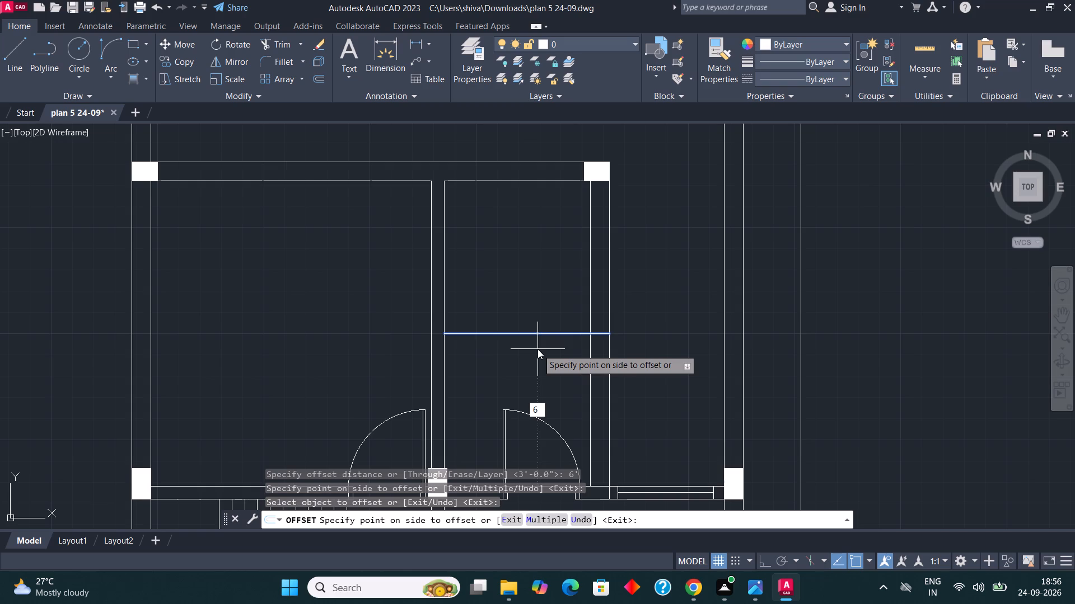
{"action": "key", "text": "Return"}
{"action": "scroll", "coordinate": [537, 349], "scroll_direction": "up", "scroll_amount": 2}
{"action": "key", "text": "Escape"}
{"action": "key", "text": "Escape"}
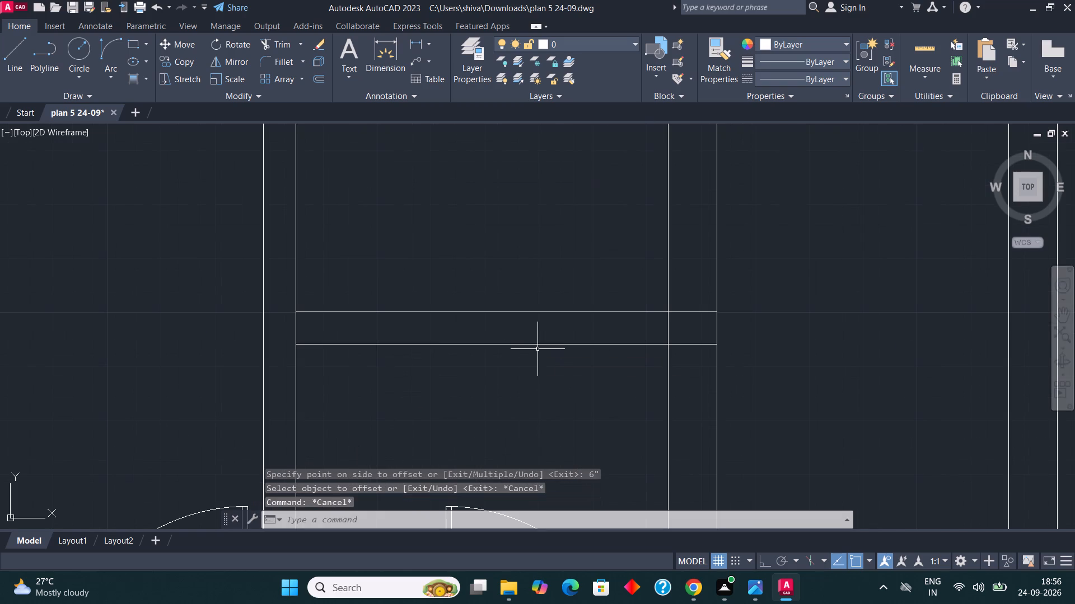
Trim the partition lines back to the side wall's inner face and remove the wall line pieces crossing both partition ends.
{"action": "type", "text": "TR"}
{"action": "key", "text": "Return"}
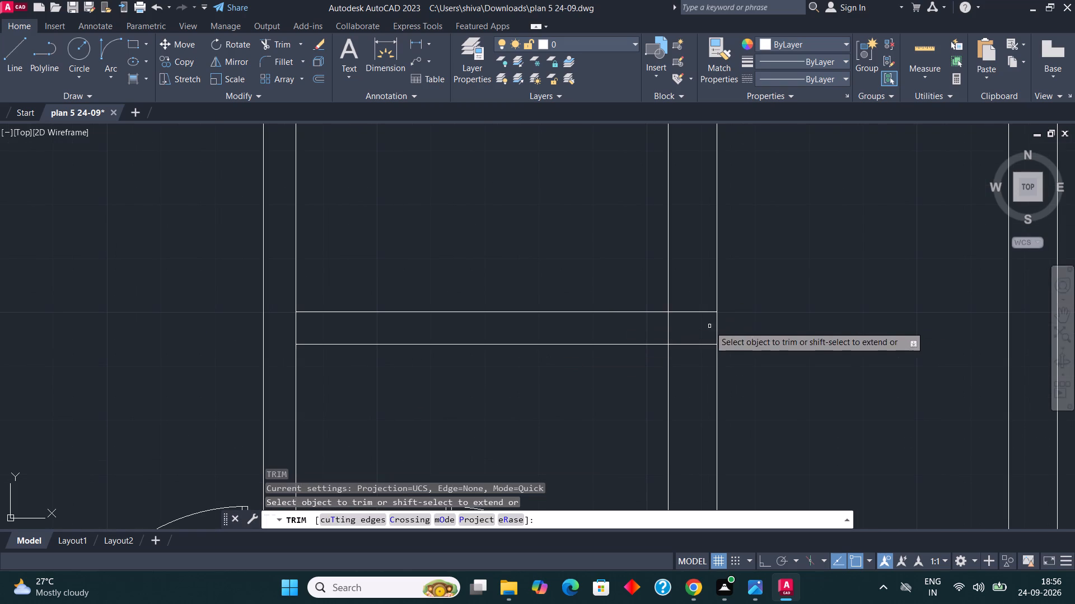
{"action": "scroll", "coordinate": [707, 323], "scroll_direction": "up", "scroll_amount": 2}
{"action": "left_click_drag", "start_coordinate": [679, 257], "coordinate": [680, 263]}
{"action": "left_click", "coordinate": [693, 457]}
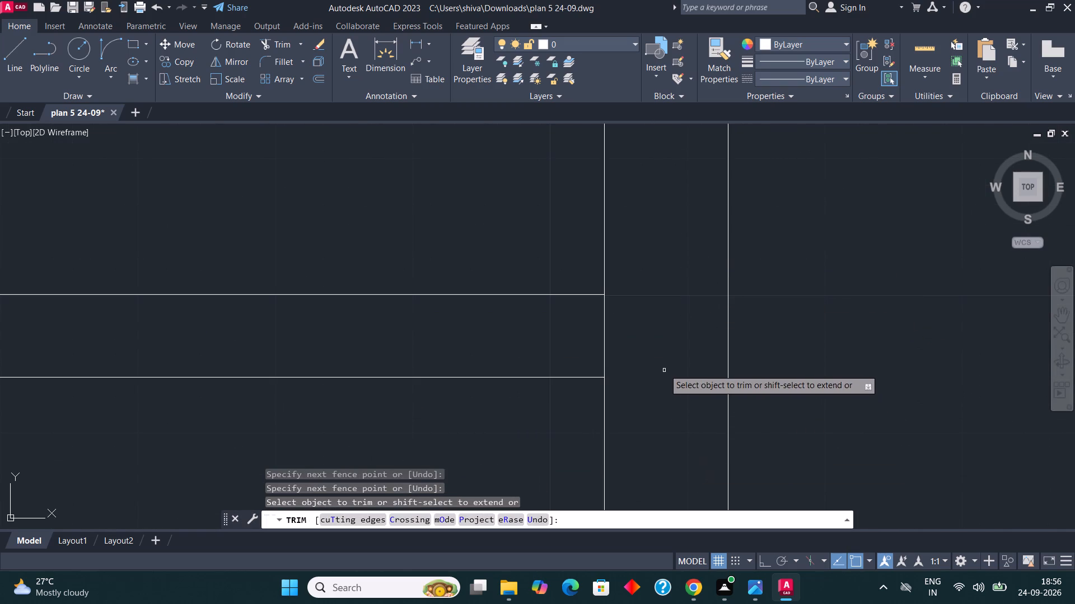
{"action": "left_click", "coordinate": [664, 369]}
{"action": "left_click", "coordinate": [527, 343]}
{"action": "scroll", "coordinate": [563, 329], "scroll_direction": "down", "scroll_amount": 3}
{"action": "scroll", "coordinate": [367, 320], "scroll_direction": "up", "scroll_amount": 2}
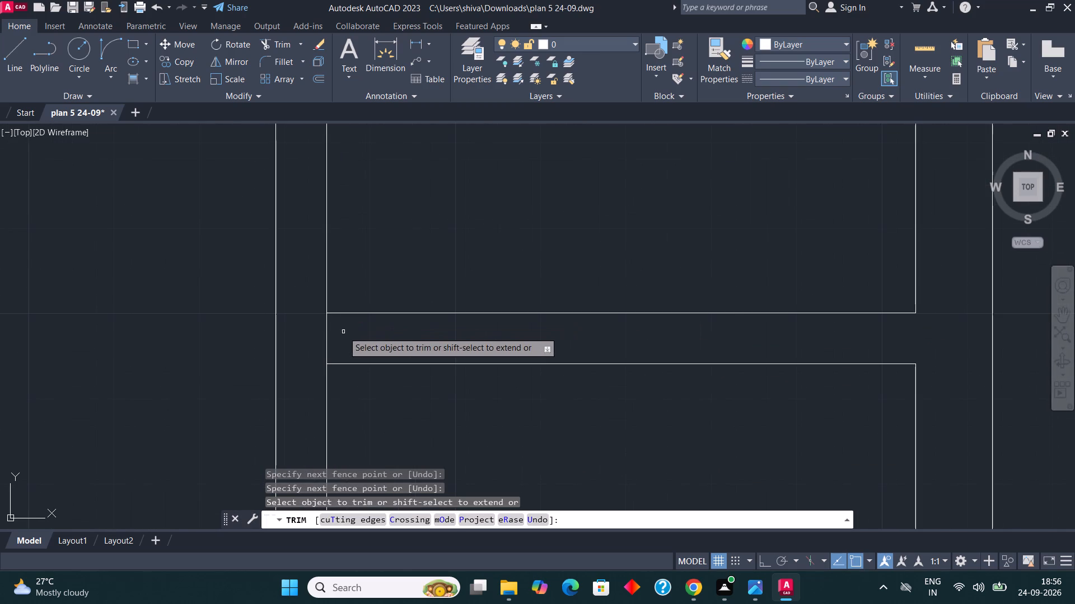
{"action": "left_click", "coordinate": [334, 334]}
{"action": "left_click", "coordinate": [281, 351]}
{"action": "scroll", "coordinate": [483, 301], "scroll_direction": "down", "scroll_amount": 5}
{"action": "scroll", "coordinate": [488, 329], "scroll_direction": "up", "scroll_amount": 2}
{"action": "key", "text": "Escape"}
{"action": "key", "text": "Escape"}
{"action": "key", "text": "Escape"}
Copy the first plan's bath door, with its leaf, arc and frame lines, horizontally onto the wall beside the second plan's narrow upper room, using ortho.
{"action": "scroll", "coordinate": [489, 302], "scroll_direction": "down", "scroll_amount": 2}
{"action": "scroll", "coordinate": [469, 417], "scroll_direction": "up", "scroll_amount": 1}
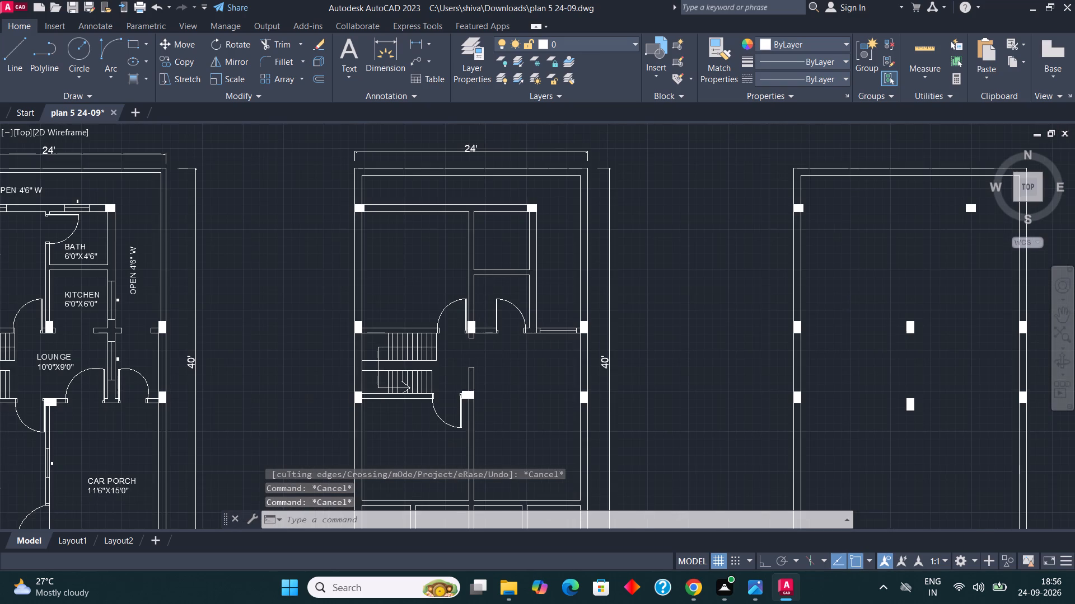
{"action": "scroll", "coordinate": [469, 417], "scroll_direction": "down", "scroll_amount": 3}
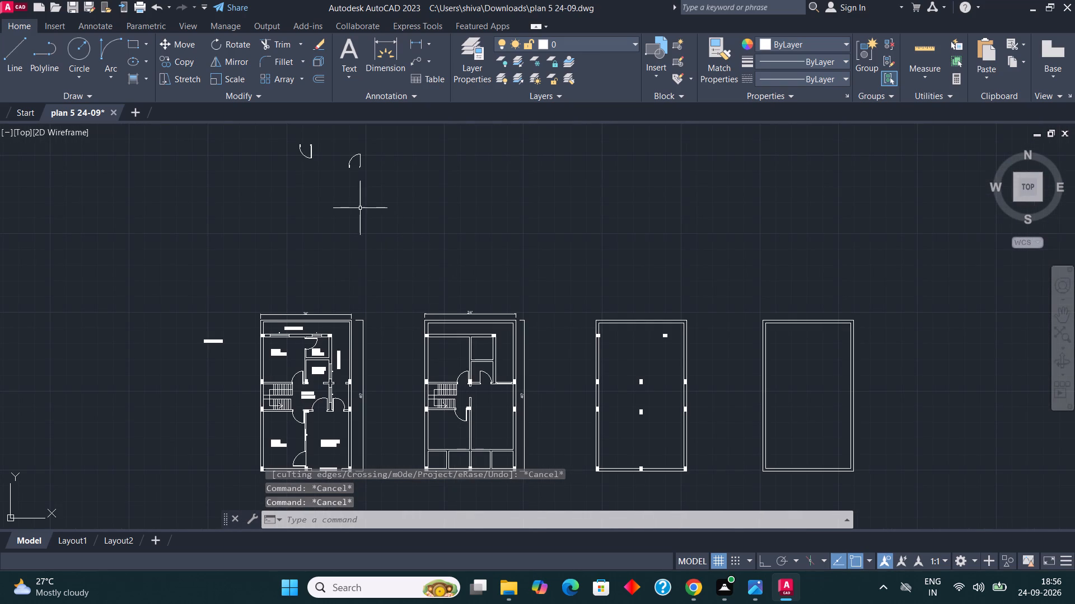
{"action": "scroll", "coordinate": [357, 207], "scroll_direction": "up", "scroll_amount": 1}
{"action": "scroll", "coordinate": [357, 223], "scroll_direction": "down", "scroll_amount": 1}
{"action": "scroll", "coordinate": [328, 354], "scroll_direction": "up", "scroll_amount": 2}
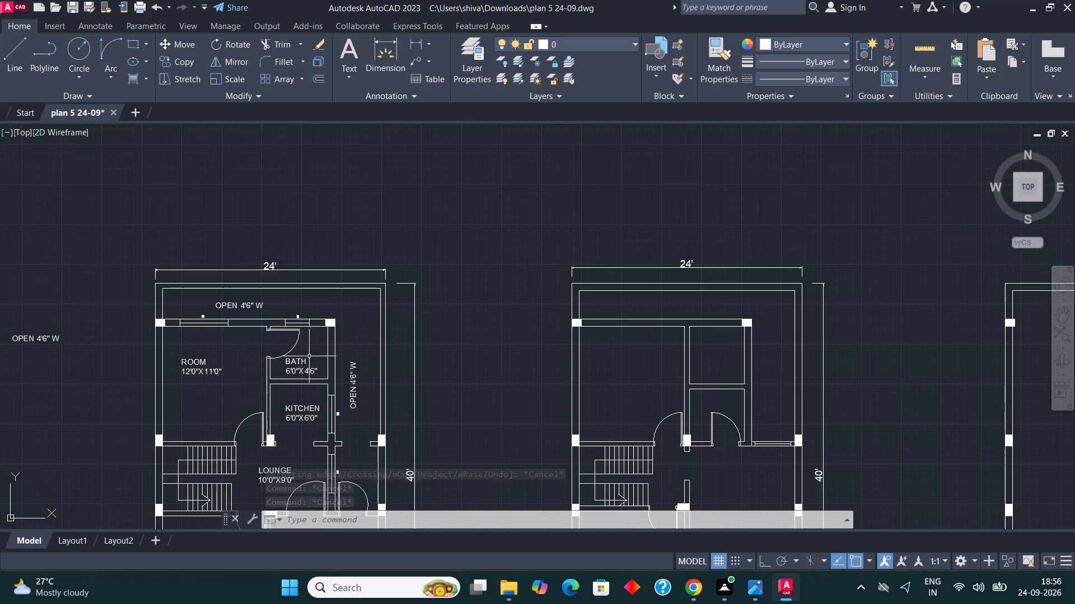
{"action": "scroll", "coordinate": [281, 341], "scroll_direction": "up", "scroll_amount": 4}
{"action": "left_click_drag", "start_coordinate": [375, 384], "coordinate": [365, 378]}
{"action": "left_click", "coordinate": [328, 339]}
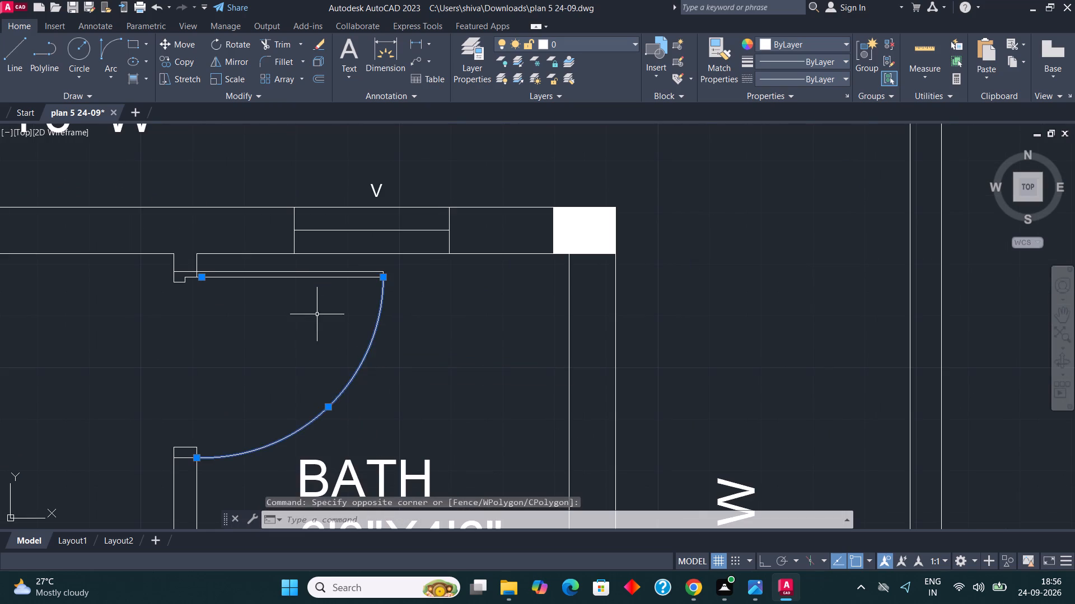
{"action": "scroll", "coordinate": [313, 308], "scroll_direction": "up", "scroll_amount": 2}
{"action": "left_click", "coordinate": [313, 308]}
{"action": "left_click", "coordinate": [259, 205]}
{"action": "scroll", "coordinate": [311, 242], "scroll_direction": "down", "scroll_amount": 2}
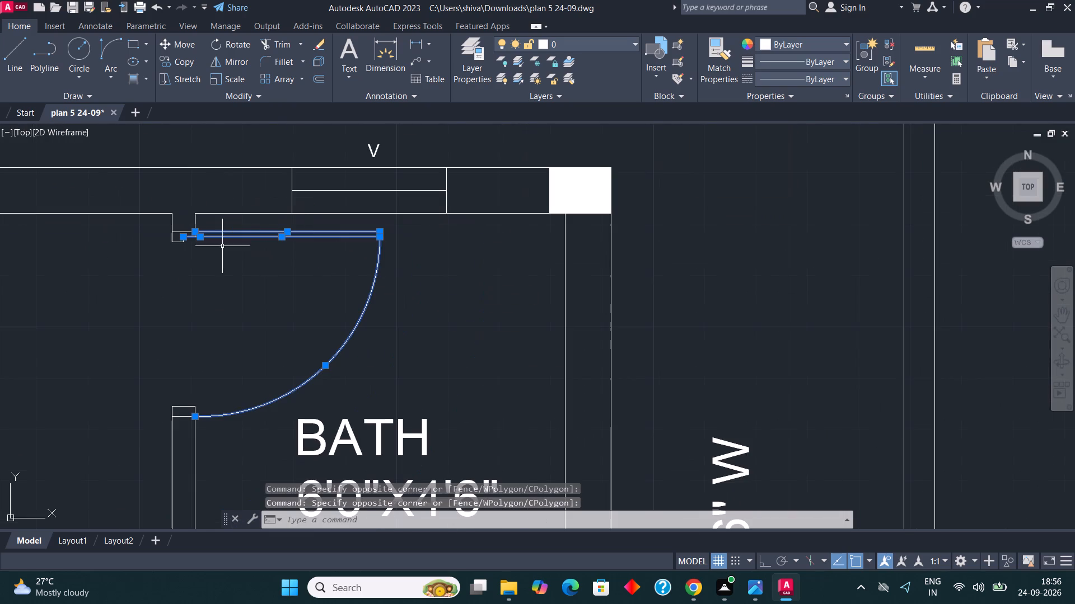
{"action": "scroll", "coordinate": [155, 204], "scroll_direction": "up", "scroll_amount": 3}
{"action": "scroll", "coordinate": [236, 325], "scroll_direction": "up", "scroll_amount": 1}
{"action": "left_click_drag", "start_coordinate": [276, 396], "coordinate": [266, 378]}
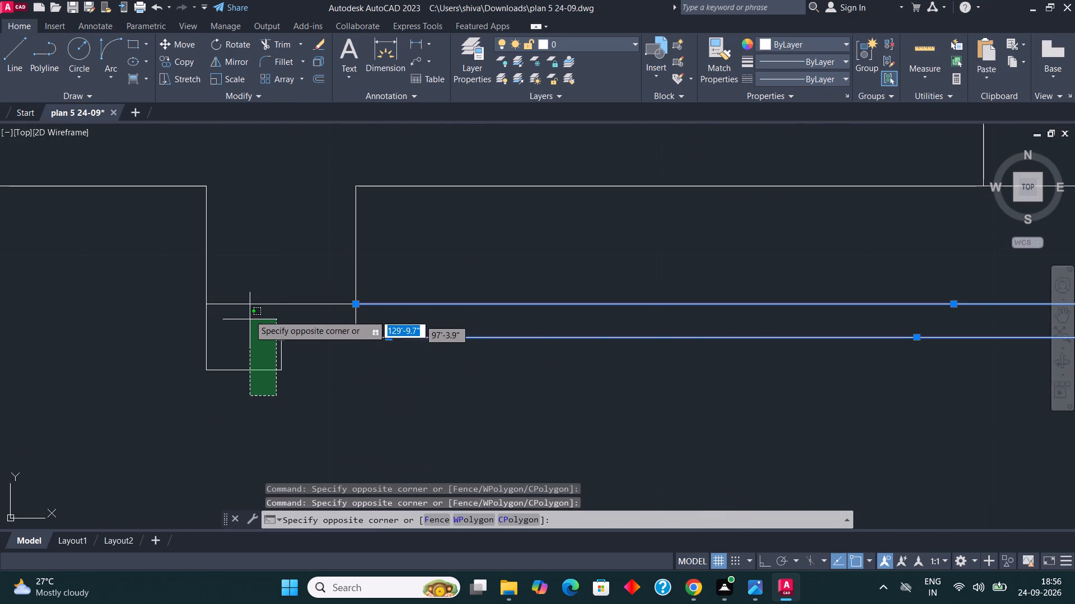
{"action": "left_click", "coordinate": [242, 291]}
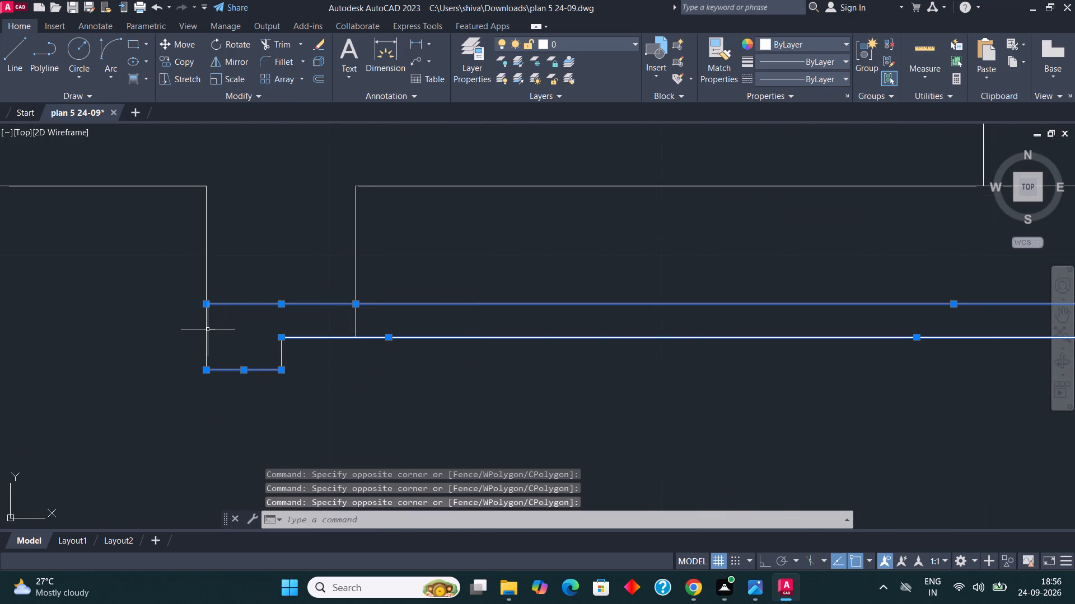
{"action": "left_click", "coordinate": [205, 329]}
{"action": "left_click", "coordinate": [214, 335], "text": "shift"}
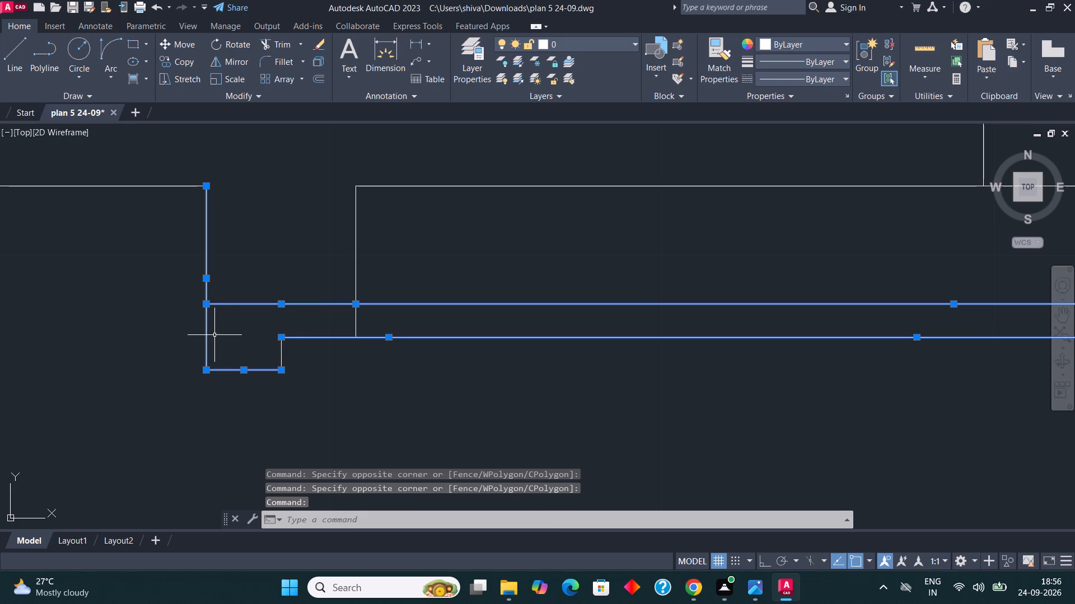
{"action": "left_click", "coordinate": [201, 334], "text": "shift"}
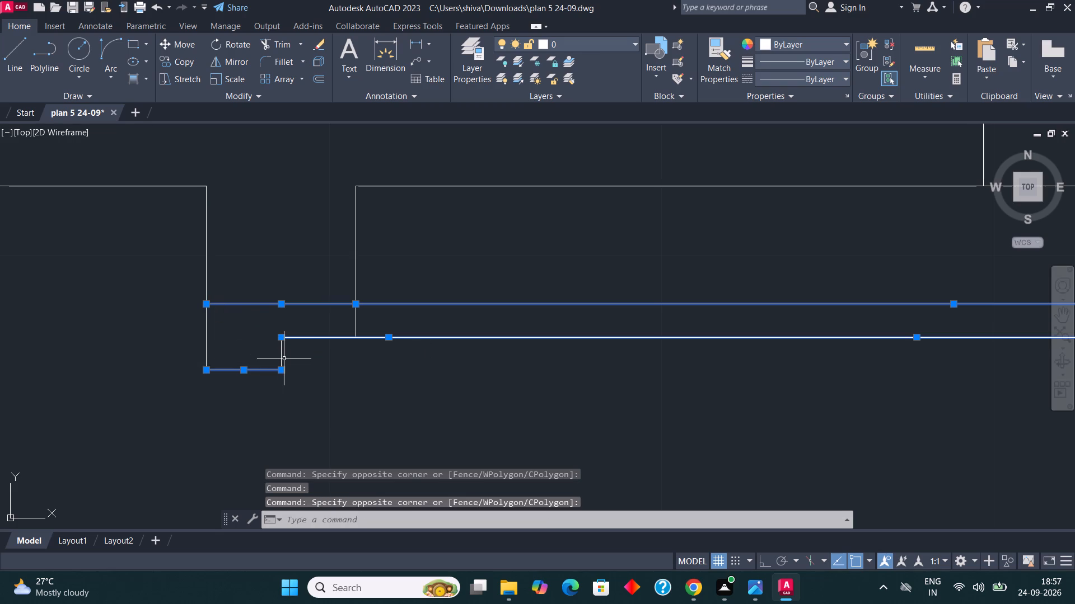
{"action": "left_click", "coordinate": [284, 358]}
{"action": "left_click", "coordinate": [261, 353]}
{"action": "scroll", "coordinate": [289, 290], "scroll_direction": "down", "scroll_amount": 2}
{"action": "scroll", "coordinate": [324, 360], "scroll_direction": "down", "scroll_amount": 3}
{"action": "scroll", "coordinate": [311, 443], "scroll_direction": "up", "scroll_amount": 2}
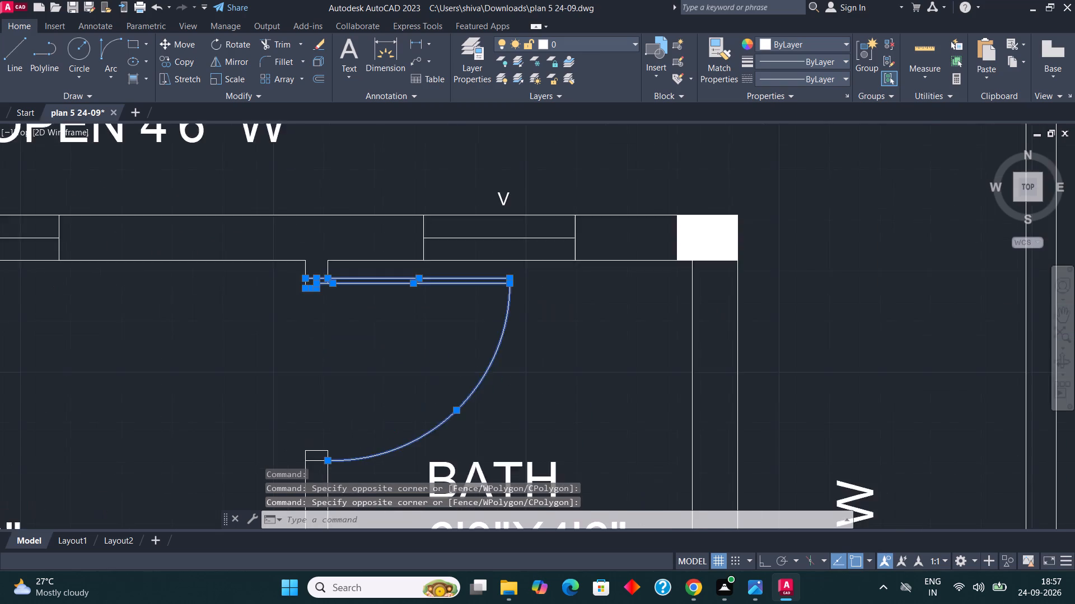
{"action": "scroll", "coordinate": [317, 344], "scroll_direction": "down", "scroll_amount": 1}
{"action": "scroll", "coordinate": [326, 423], "scroll_direction": "up", "scroll_amount": 5}
{"action": "left_click_drag", "start_coordinate": [296, 445], "coordinate": [289, 420]}
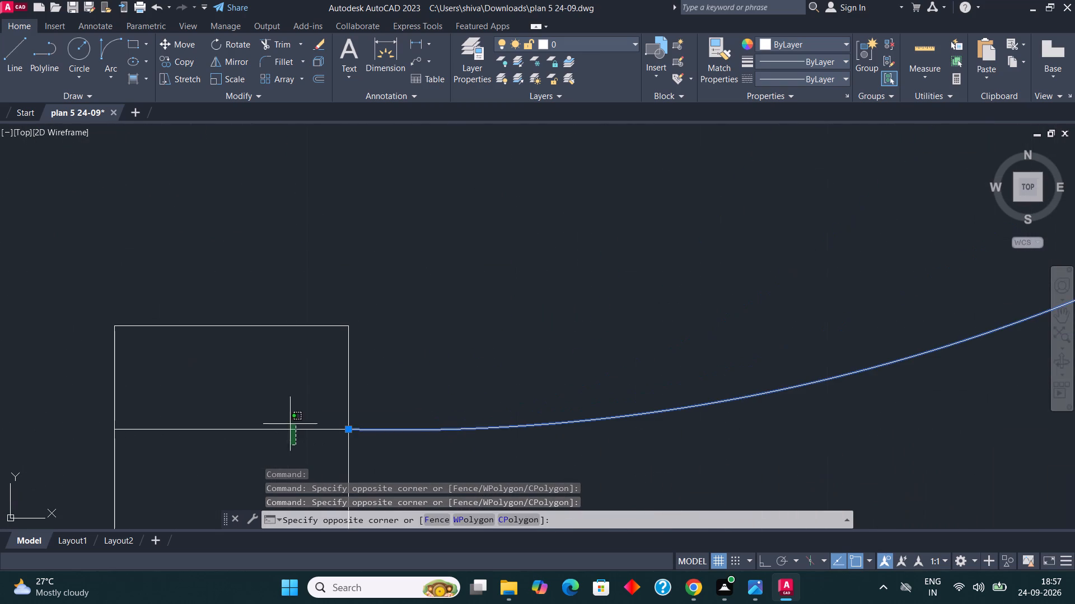
{"action": "left_click", "coordinate": [278, 385]}
{"action": "left_click", "coordinate": [279, 377]}
{"action": "left_click", "coordinate": [262, 298]}
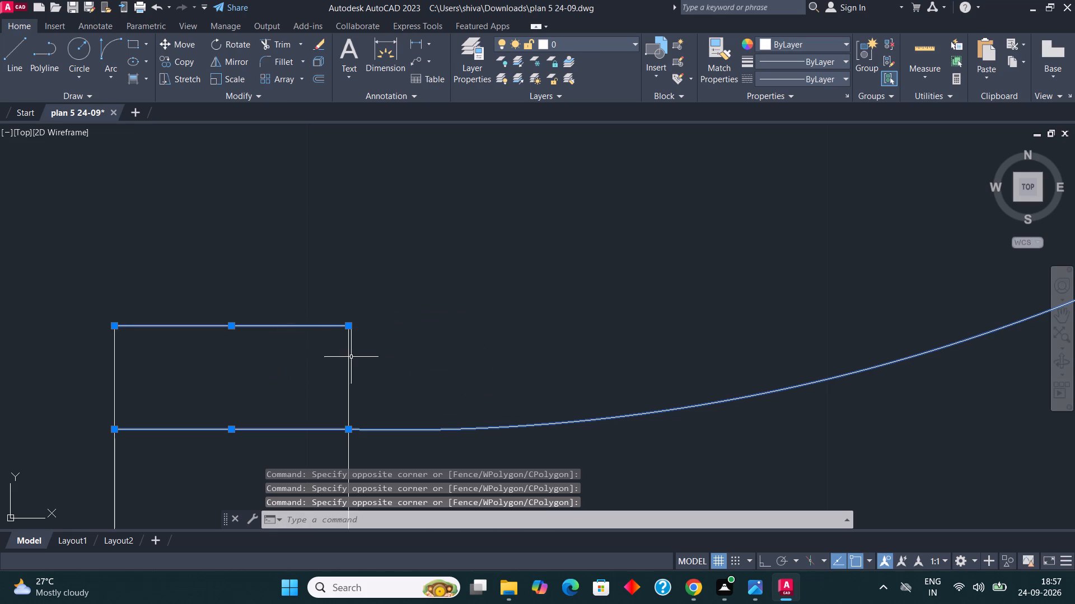
{"action": "left_click", "coordinate": [349, 363]}
{"action": "scroll", "coordinate": [340, 291], "scroll_direction": "down", "scroll_amount": 2}
{"action": "left_click", "coordinate": [362, 323], "text": "shift"}
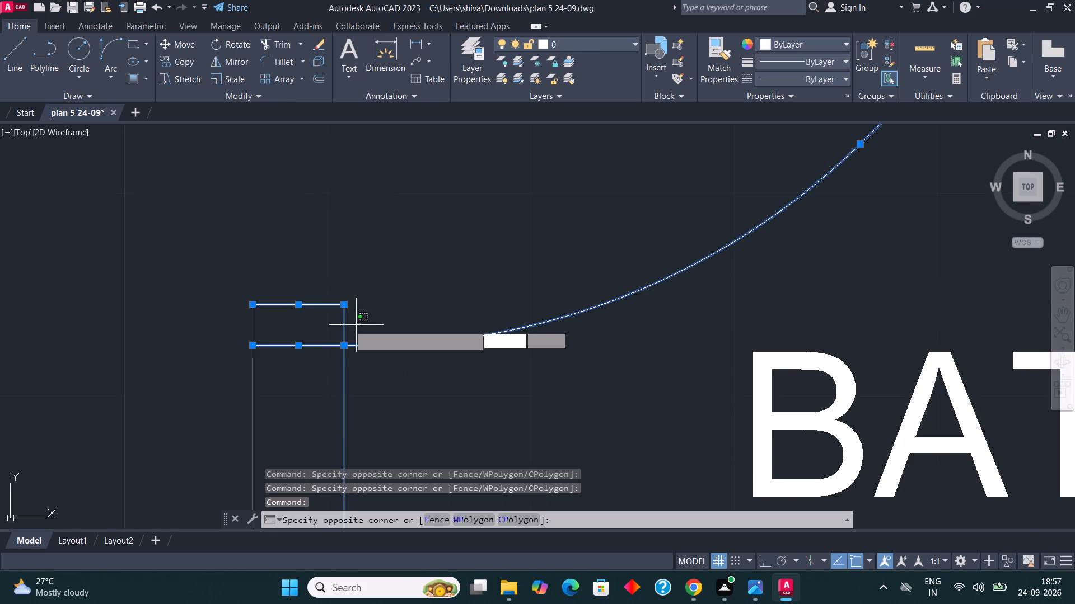
{"action": "left_click", "coordinate": [325, 323], "text": "shift"}
{"action": "left_click", "coordinate": [260, 327]}
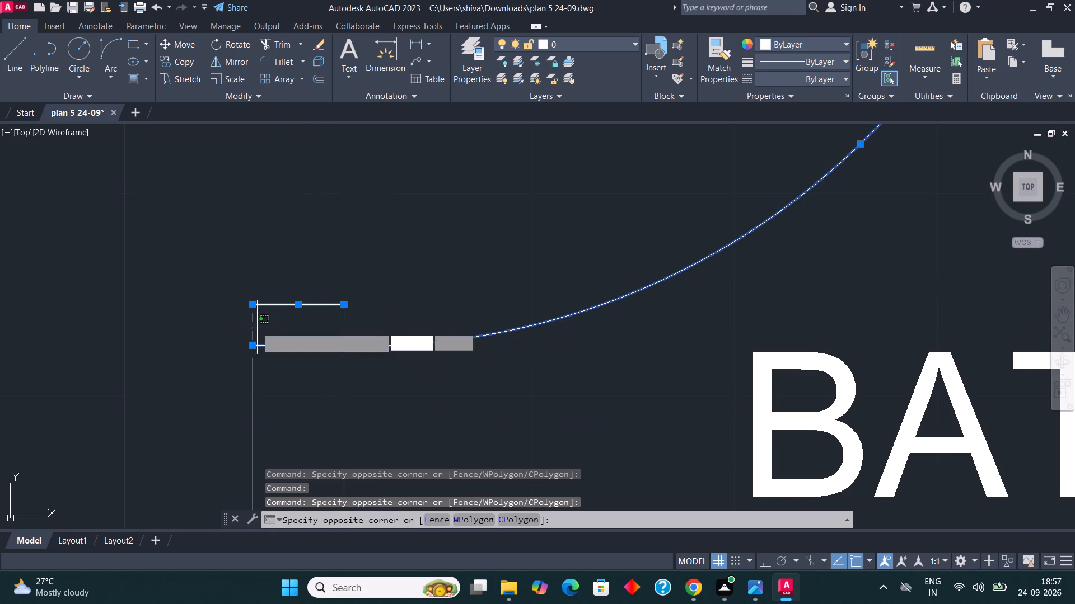
{"action": "left_click", "coordinate": [251, 327]}
{"action": "left_click", "coordinate": [258, 327], "text": "shift"}
{"action": "left_click", "coordinate": [246, 327], "text": "shift"}
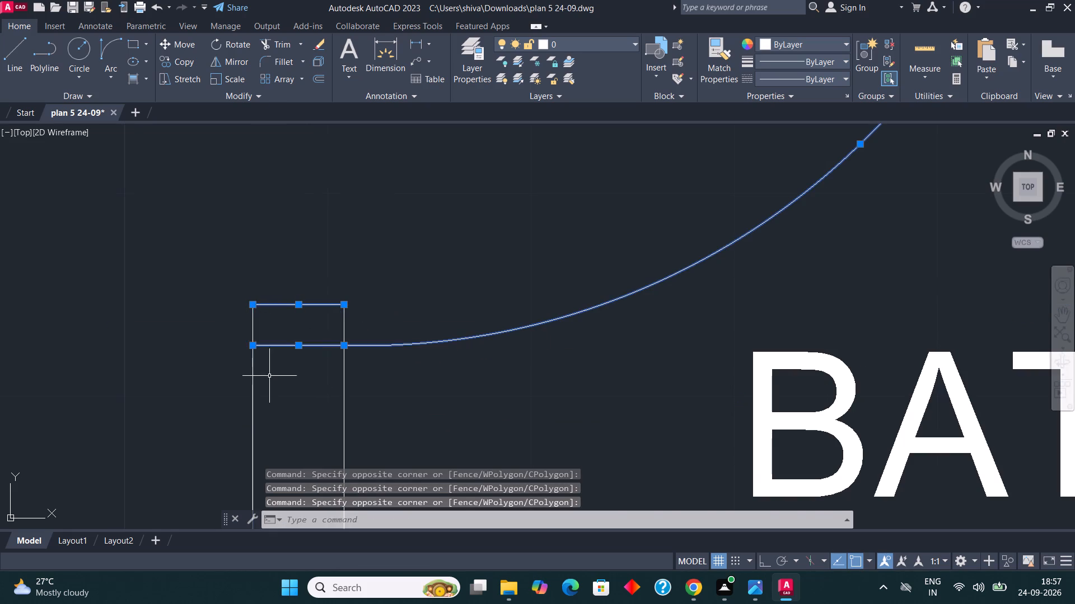
{"action": "scroll", "coordinate": [269, 384], "scroll_direction": "down", "scroll_amount": 5}
{"action": "scroll", "coordinate": [340, 338], "scroll_direction": "up", "scroll_amount": 1}
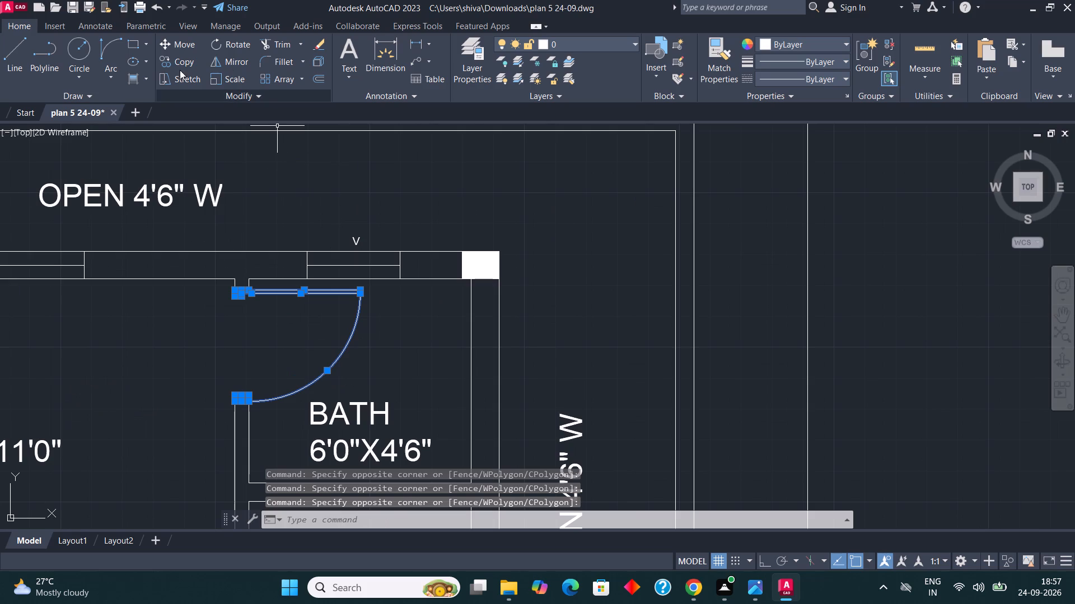
{"action": "left_click", "coordinate": [172, 56]}
{"action": "scroll", "coordinate": [258, 308], "scroll_direction": "up", "scroll_amount": 2}
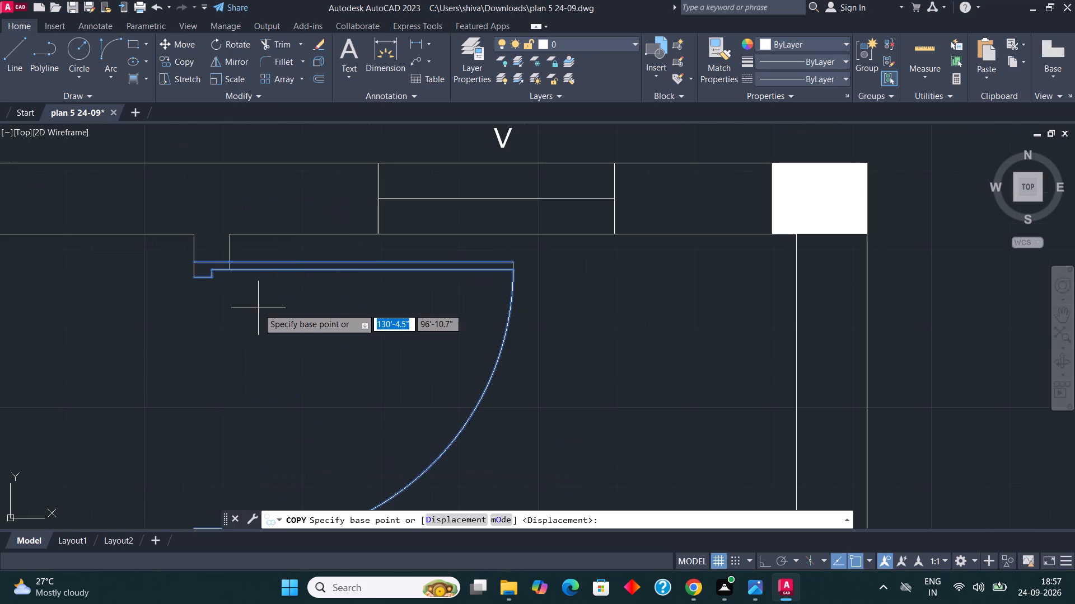
{"action": "left_click", "coordinate": [197, 259]}
{"action": "scroll", "coordinate": [139, 367], "scroll_direction": "down", "scroll_amount": 2}
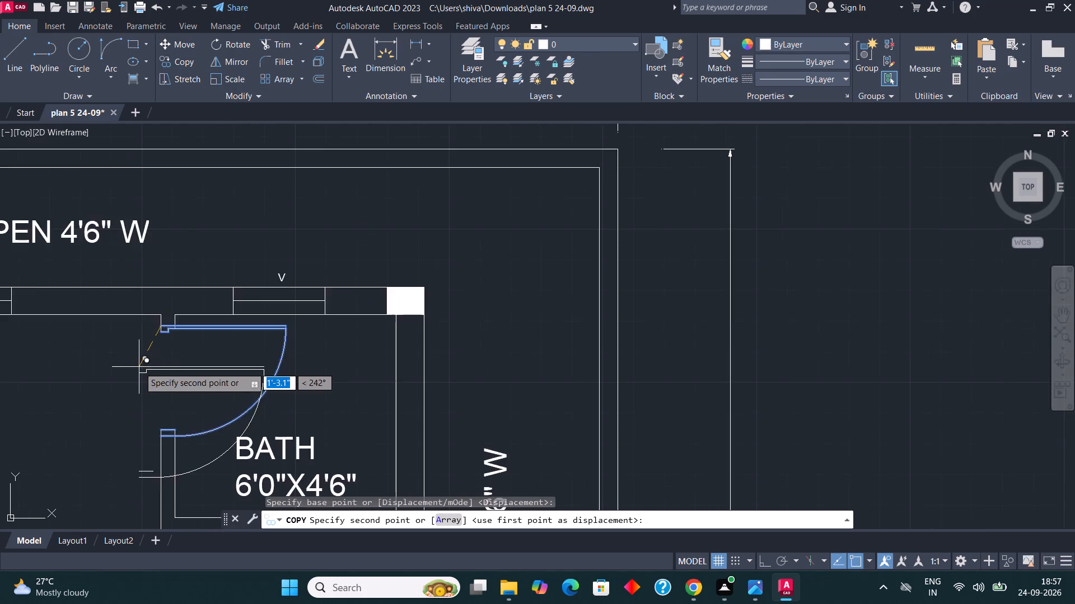
{"action": "scroll", "coordinate": [139, 367], "scroll_direction": "down", "scroll_amount": 3}
{"action": "scroll", "coordinate": [592, 410], "scroll_direction": "up", "scroll_amount": 2}
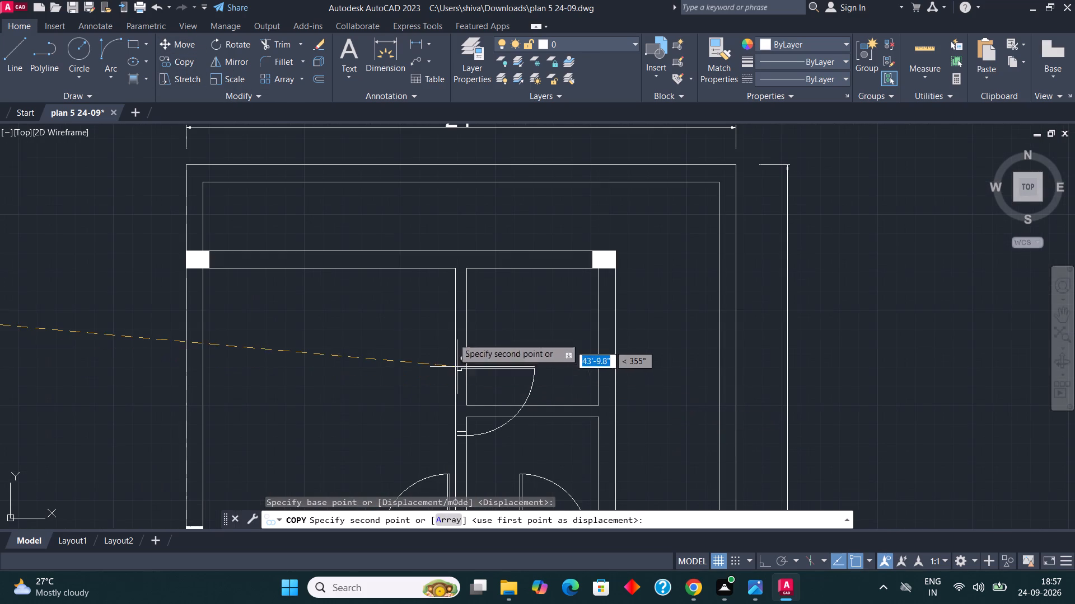
{"action": "scroll", "coordinate": [434, 286], "scroll_direction": "up", "scroll_amount": 1}
{"action": "scroll", "coordinate": [485, 267], "scroll_direction": "up", "scroll_amount": 2}
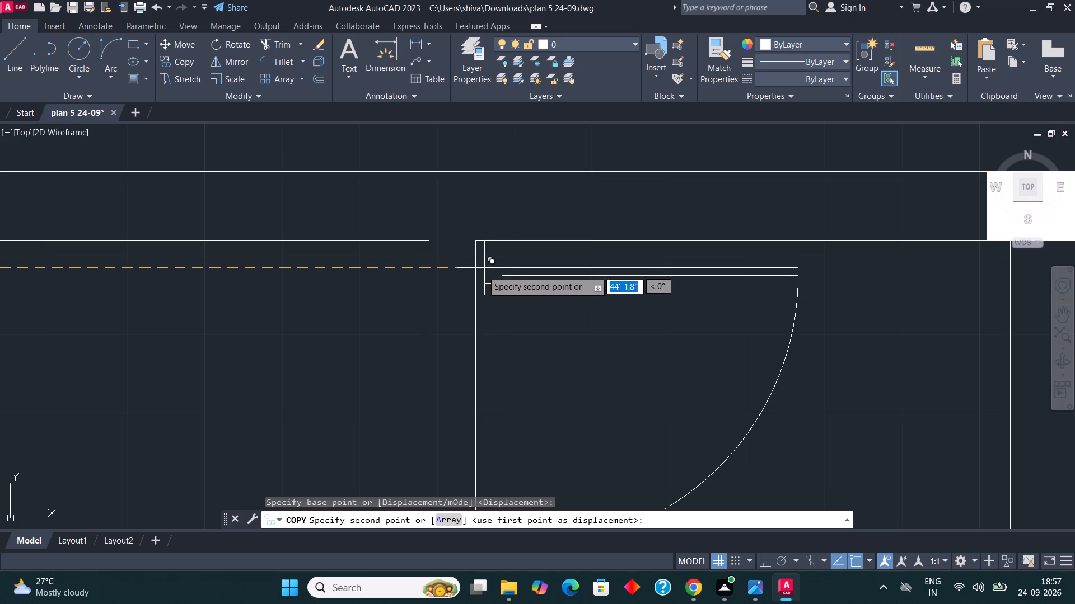
{"action": "key", "text": "F8"}
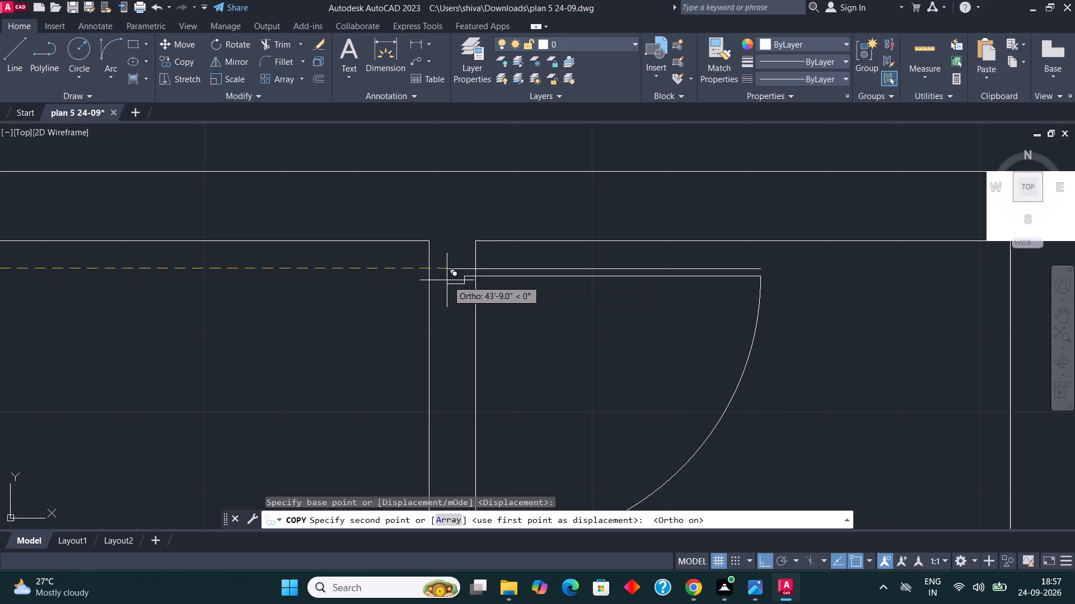
{"action": "scroll", "coordinate": [442, 279], "scroll_direction": "up", "scroll_amount": 2}
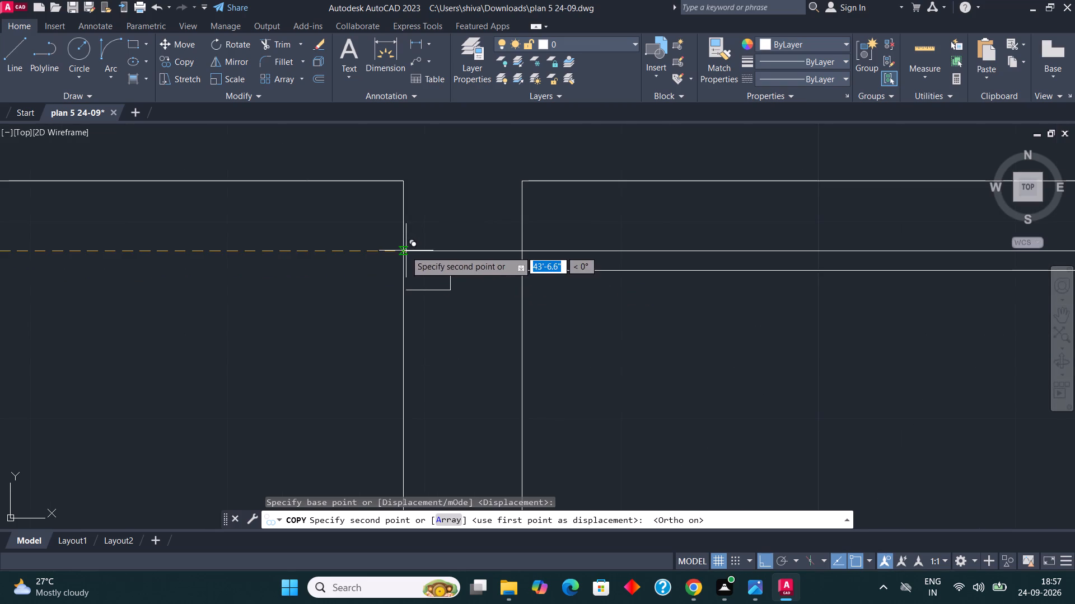
{"action": "left_click", "coordinate": [405, 251]}
{"action": "scroll", "coordinate": [539, 237], "scroll_direction": "down", "scroll_amount": 7}
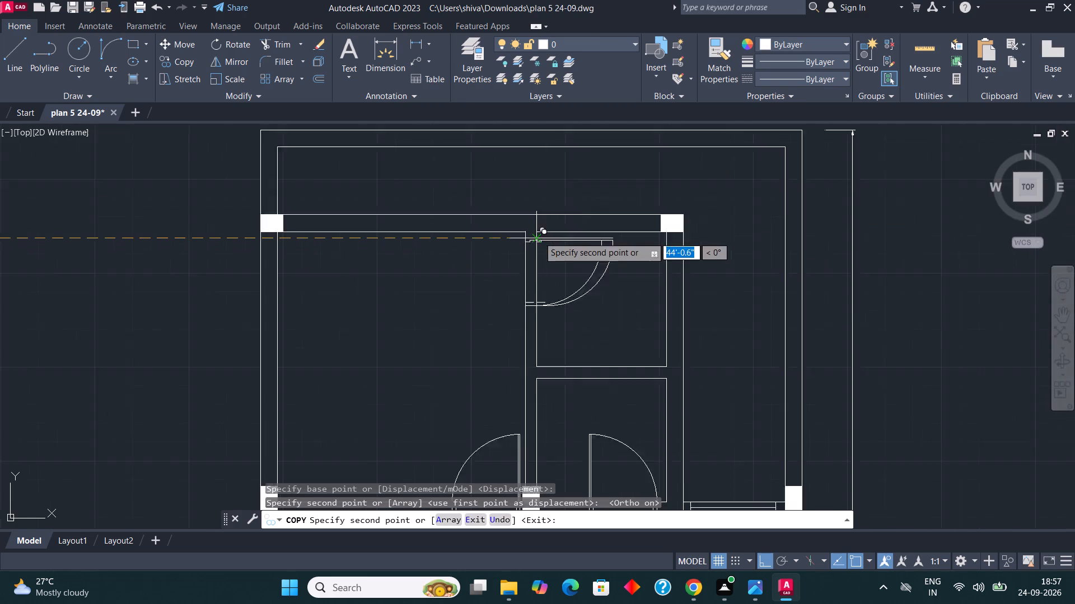
{"action": "scroll", "coordinate": [447, 267], "scroll_direction": "down", "scroll_amount": 2}
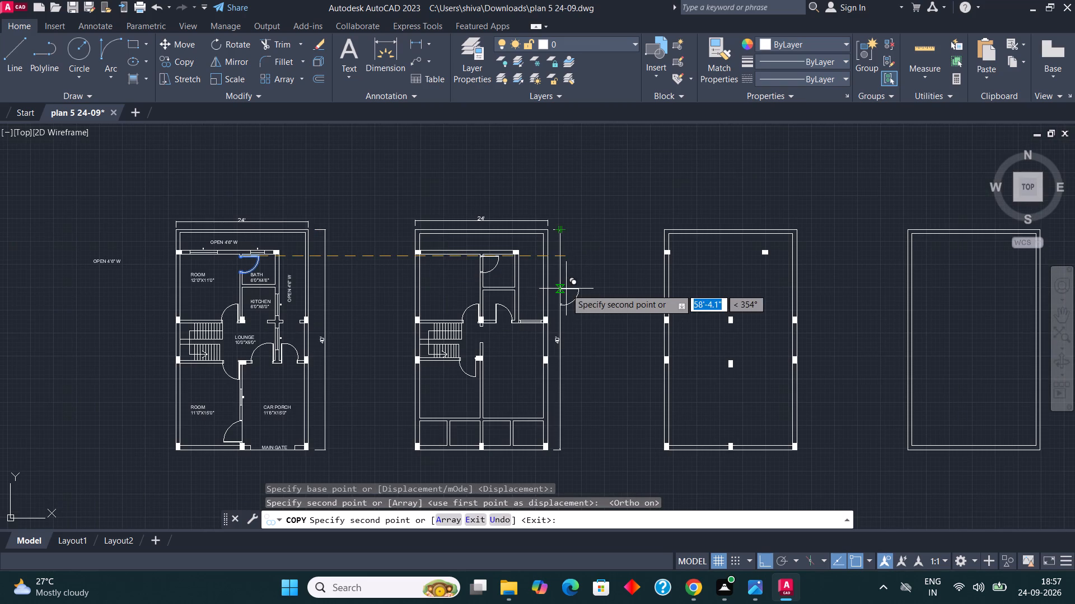
{"action": "scroll", "coordinate": [566, 289], "scroll_direction": "up", "scroll_amount": 1}
{"action": "scroll", "coordinate": [590, 356], "scroll_direction": "down", "scroll_amount": 1}
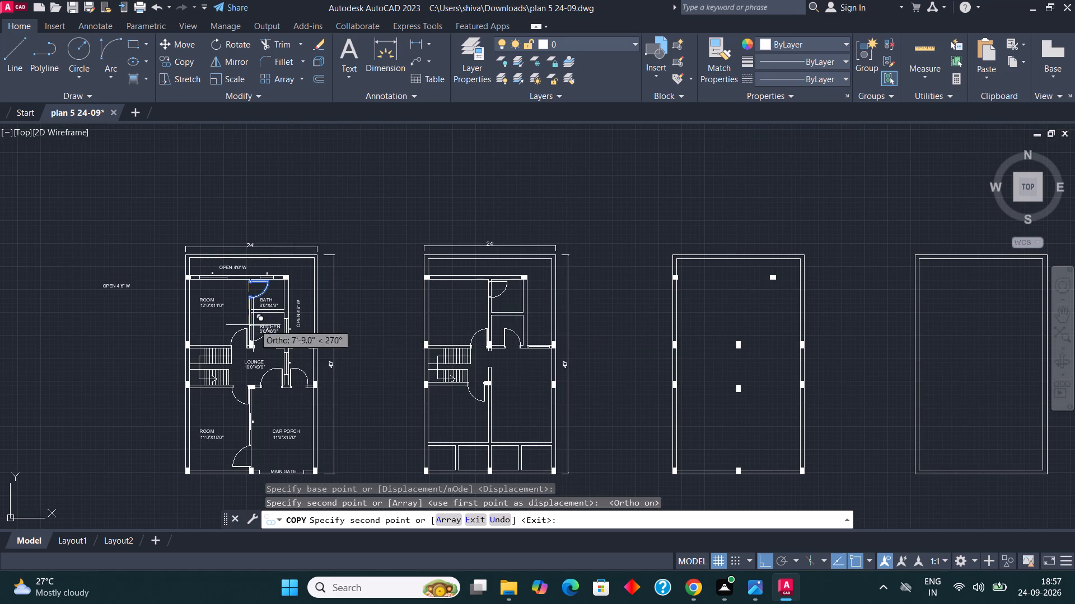
{"action": "key", "text": "Escape"}
{"action": "scroll", "coordinate": [556, 272], "scroll_direction": "up", "scroll_amount": 1}
{"action": "scroll", "coordinate": [470, 287], "scroll_direction": "up", "scroll_amount": 6}
{"action": "key", "text": "Escape"}
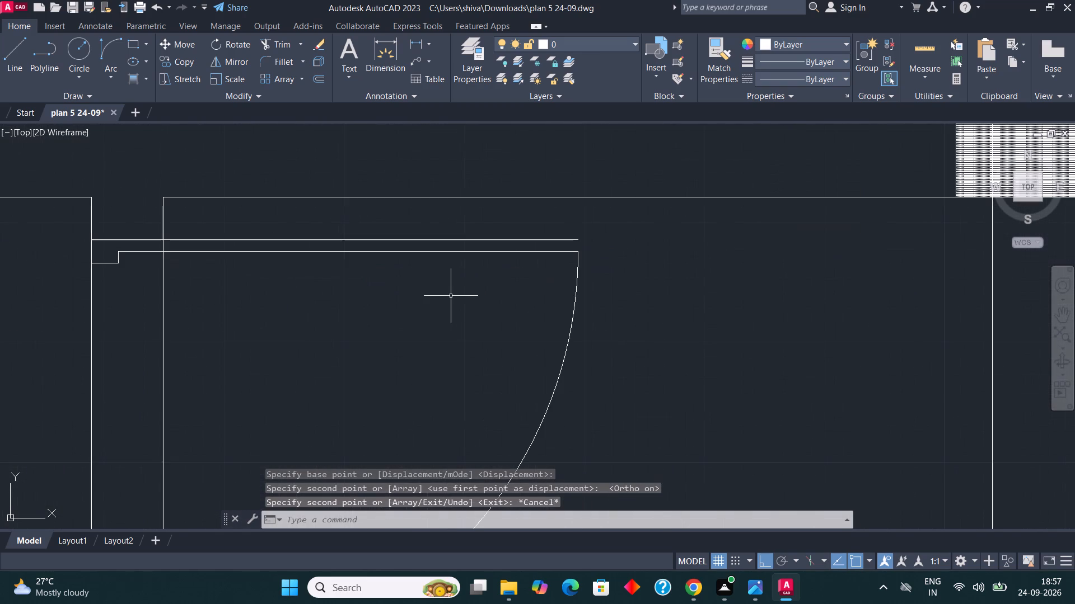
{"action": "key", "text": "Escape"}
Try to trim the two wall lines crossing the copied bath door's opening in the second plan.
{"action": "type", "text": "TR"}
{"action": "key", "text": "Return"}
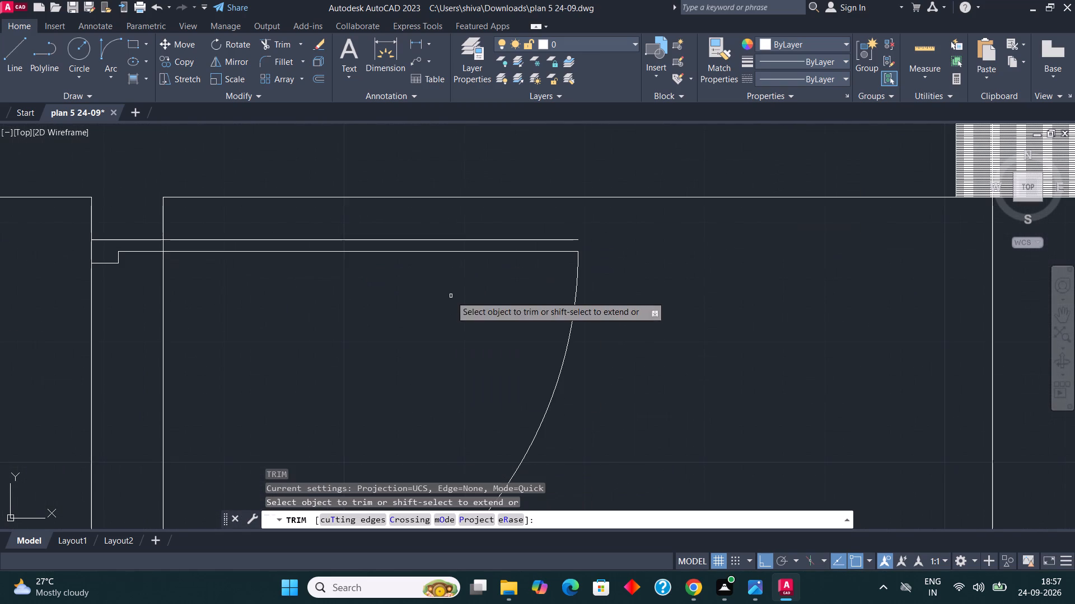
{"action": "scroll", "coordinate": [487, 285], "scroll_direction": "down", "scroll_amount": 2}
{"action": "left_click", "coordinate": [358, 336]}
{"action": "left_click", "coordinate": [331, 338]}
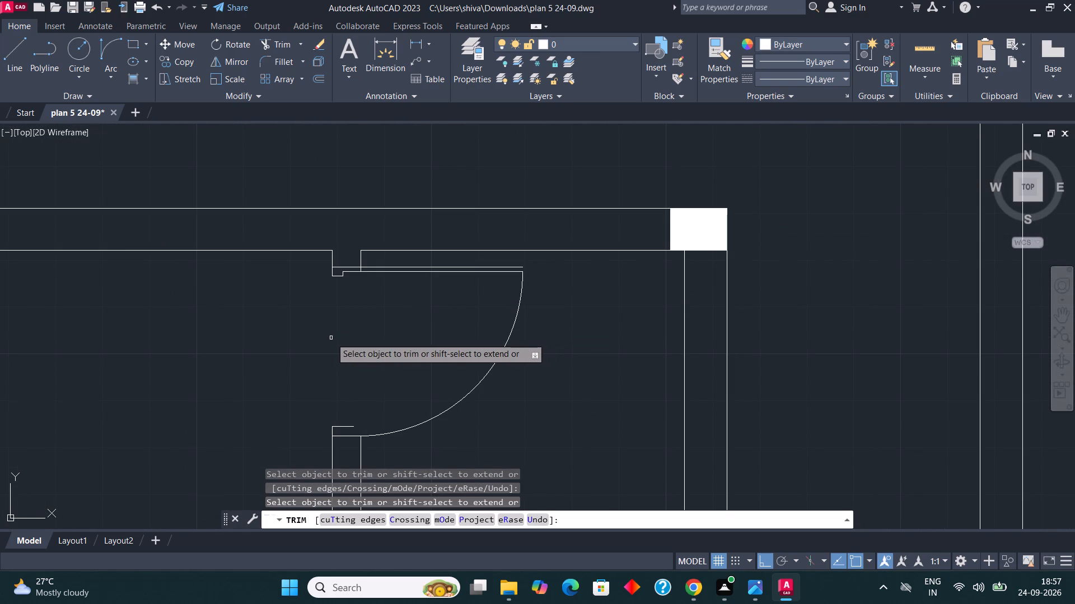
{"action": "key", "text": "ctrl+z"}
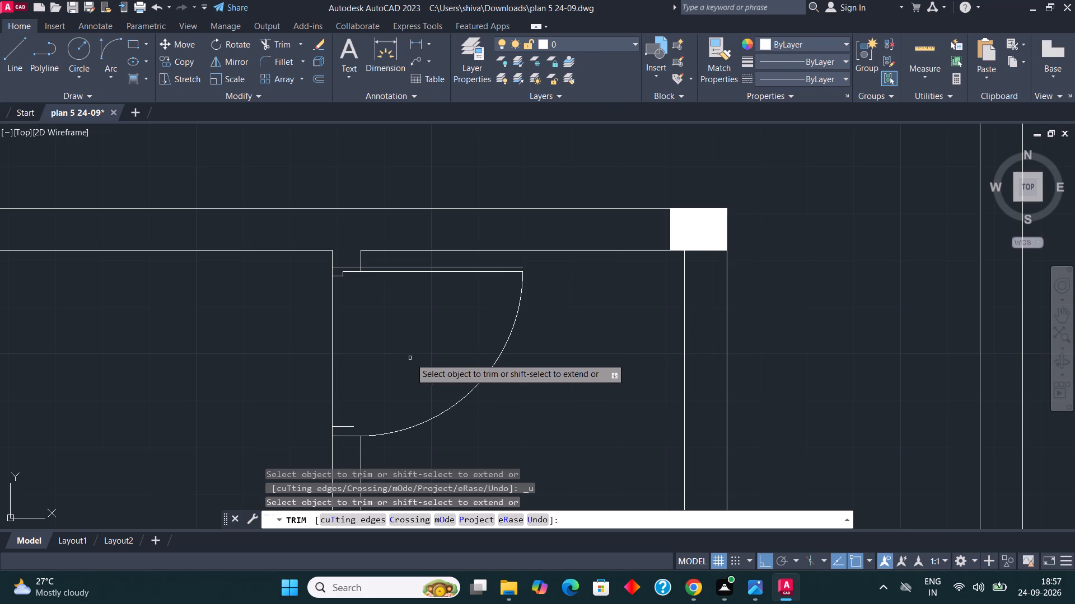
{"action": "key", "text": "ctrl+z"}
Trim both wall lines across the copied bath door's opening with a single fence cut.
{"action": "scroll", "coordinate": [437, 341], "scroll_direction": "down", "scroll_amount": 2}
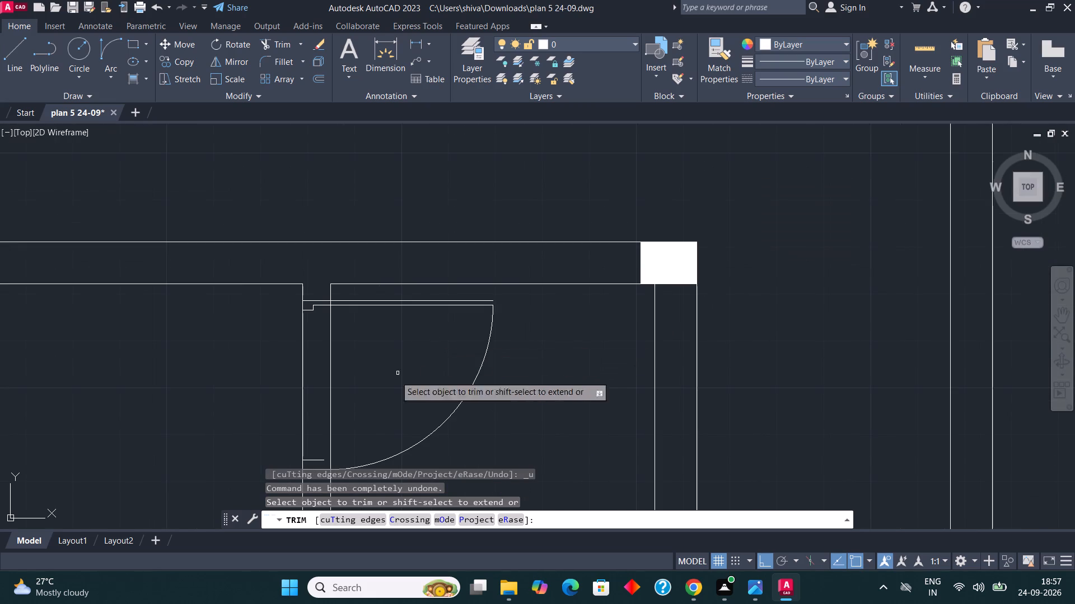
{"action": "scroll", "coordinate": [427, 297], "scroll_direction": "down", "scroll_amount": 1}
{"action": "left_click", "coordinate": [382, 371]}
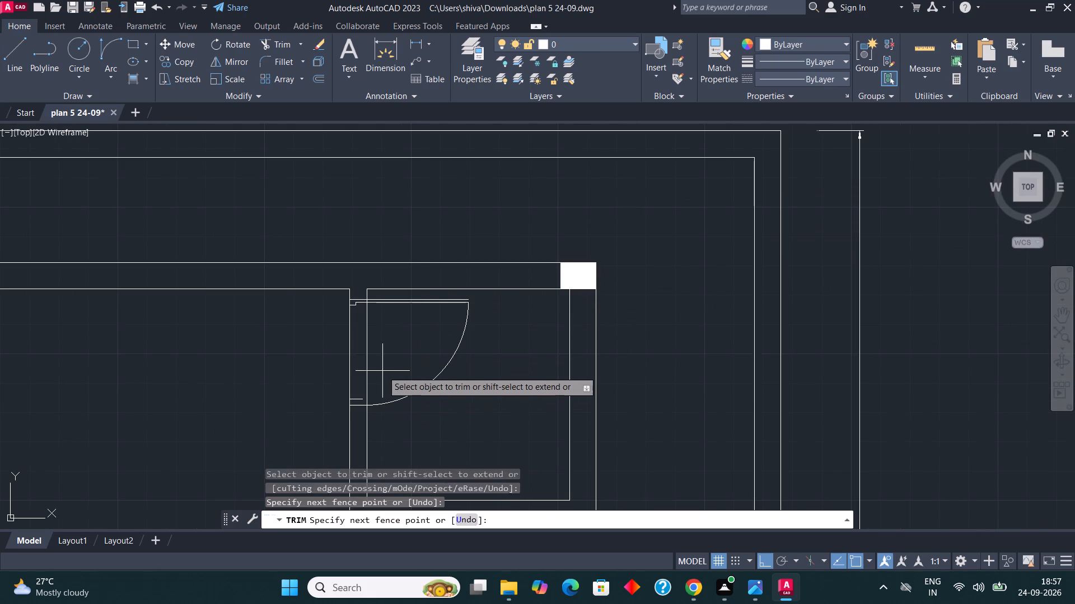
{"action": "left_click", "coordinate": [343, 380]}
{"action": "scroll", "coordinate": [363, 408], "scroll_direction": "up", "scroll_amount": 3}
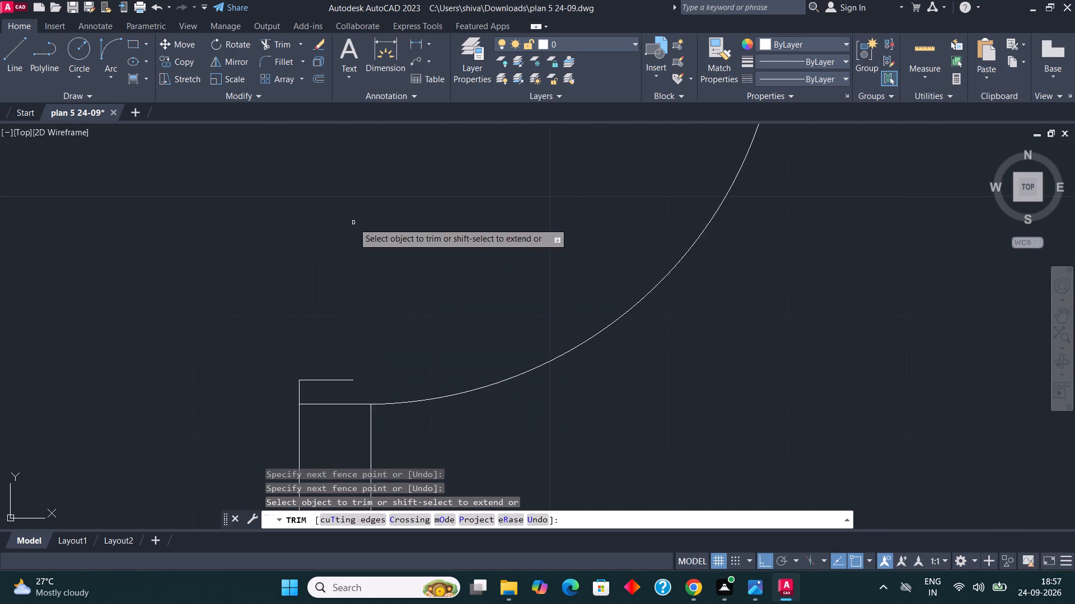
Extend the copied door's swing arc up to the upper leaf line to close the leaf's free end.
{"action": "scroll", "coordinate": [534, 303], "scroll_direction": "down", "scroll_amount": 1}
{"action": "scroll", "coordinate": [451, 353], "scroll_direction": "down", "scroll_amount": 2}
{"action": "scroll", "coordinate": [429, 268], "scroll_direction": "up", "scroll_amount": 2}
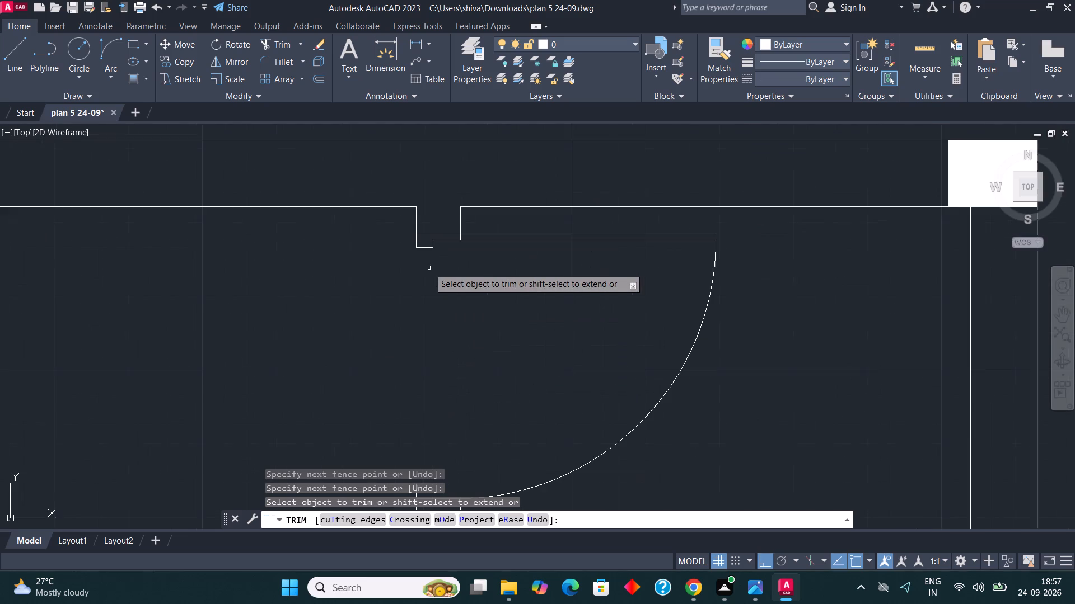
{"action": "left_click", "coordinate": [713, 270], "text": "shift"}
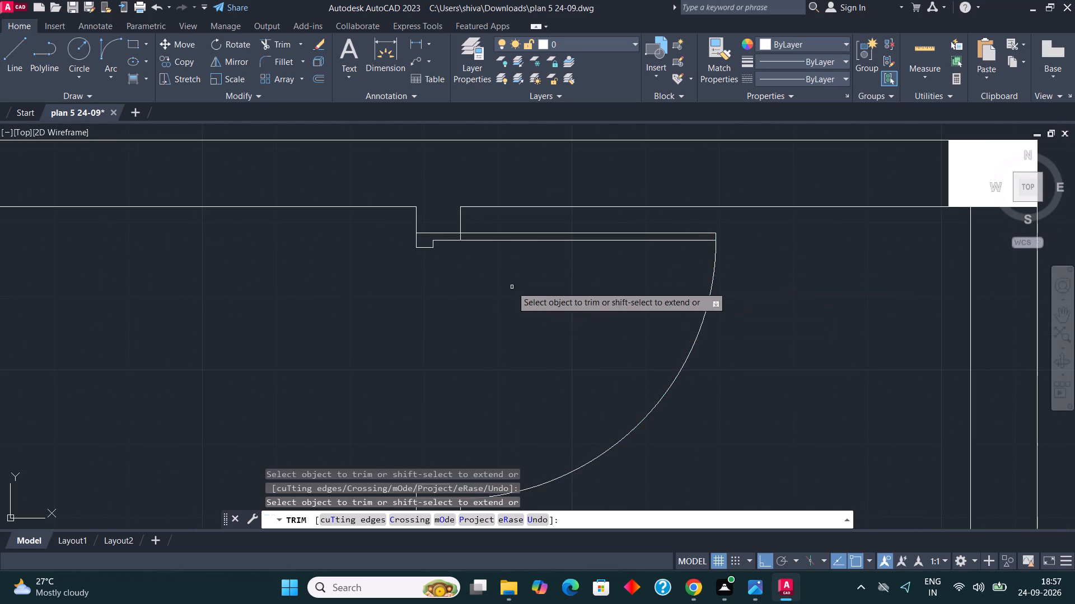
{"action": "scroll", "coordinate": [512, 286], "scroll_direction": "down", "scroll_amount": 3}
{"action": "scroll", "coordinate": [494, 356], "scroll_direction": "up", "scroll_amount": 3}
{"action": "scroll", "coordinate": [447, 319], "scroll_direction": "down", "scroll_amount": 1}
{"action": "scroll", "coordinate": [451, 383], "scroll_direction": "up", "scroll_amount": 2}
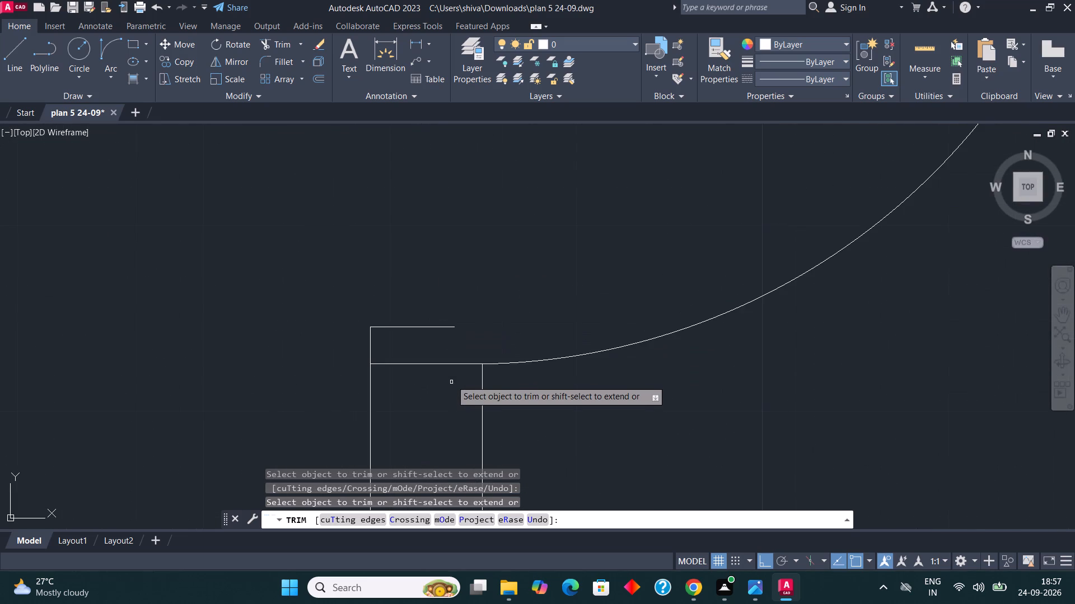
Draw a short vertical line closing the open side of the copied bath door's frame piece, beside the swing arc's lower end.
{"action": "key", "text": "Escape"}
{"action": "key", "text": "Escape"}
{"action": "key", "text": "l"}
{"action": "key", "text": "Return"}
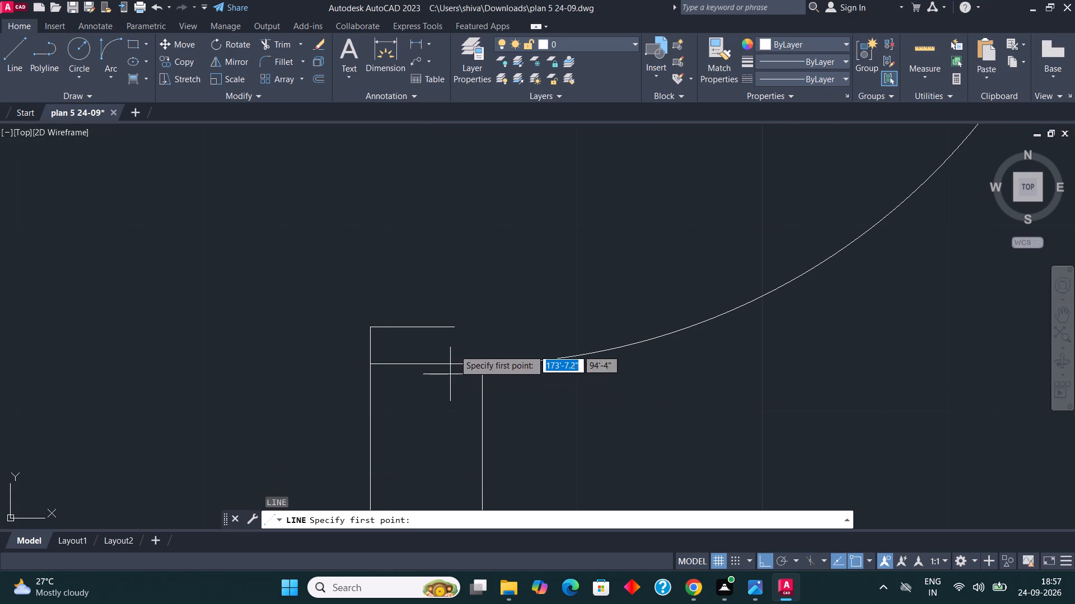
{"action": "left_click", "coordinate": [459, 331]}
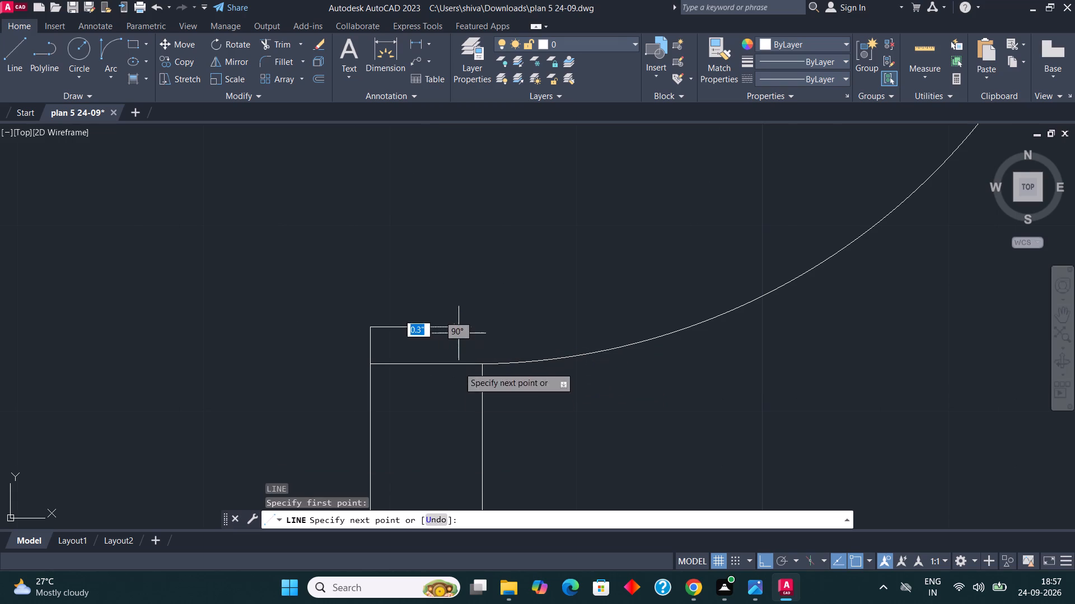
{"action": "left_click", "coordinate": [457, 401]}
{"action": "key", "text": "Escape"}
Trim the part of the new short line that overhangs below the bath door's frame edge into the wall.
{"action": "type", "text": "TR"}
{"action": "key", "text": "Return"}
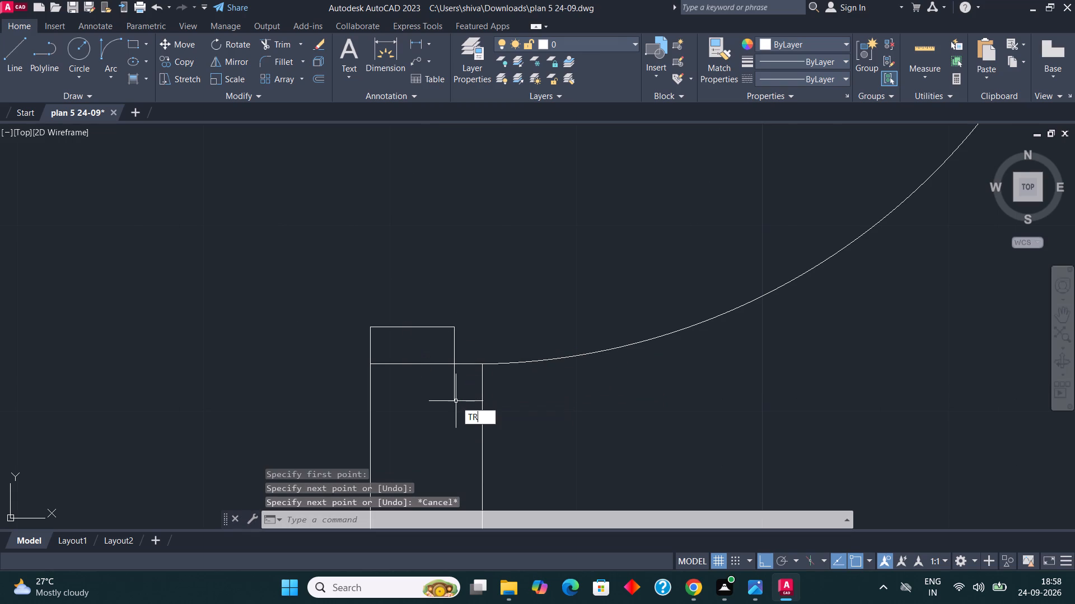
{"action": "left_click", "coordinate": [456, 383]}
{"action": "left_click", "coordinate": [456, 383]}
{"action": "left_click", "coordinate": [452, 384]}
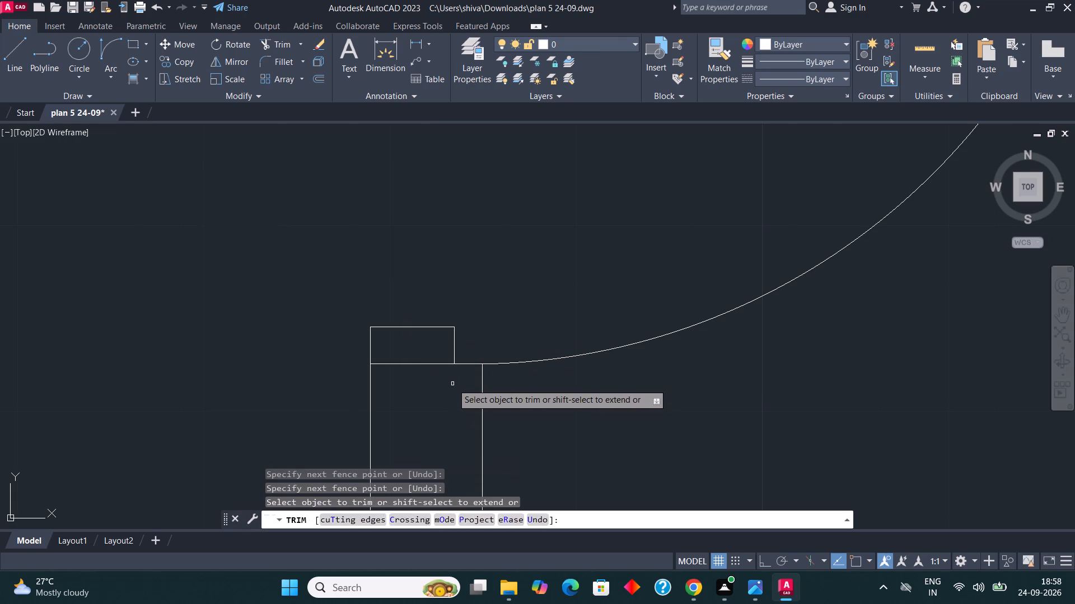
{"action": "key", "text": "Escape"}
{"action": "key", "text": "Escape"}
{"action": "key", "text": "Escape"}
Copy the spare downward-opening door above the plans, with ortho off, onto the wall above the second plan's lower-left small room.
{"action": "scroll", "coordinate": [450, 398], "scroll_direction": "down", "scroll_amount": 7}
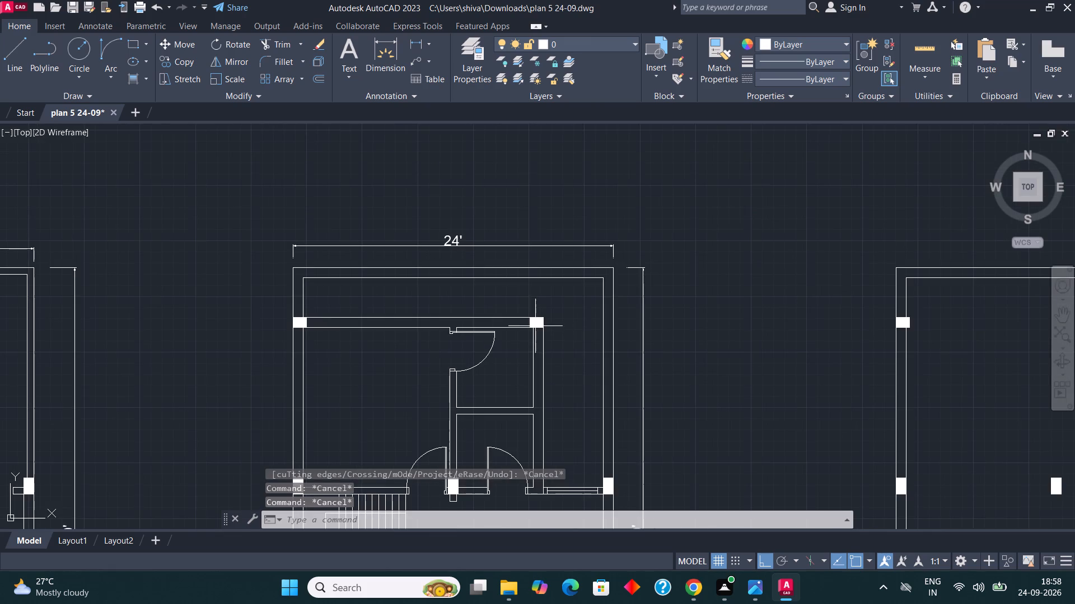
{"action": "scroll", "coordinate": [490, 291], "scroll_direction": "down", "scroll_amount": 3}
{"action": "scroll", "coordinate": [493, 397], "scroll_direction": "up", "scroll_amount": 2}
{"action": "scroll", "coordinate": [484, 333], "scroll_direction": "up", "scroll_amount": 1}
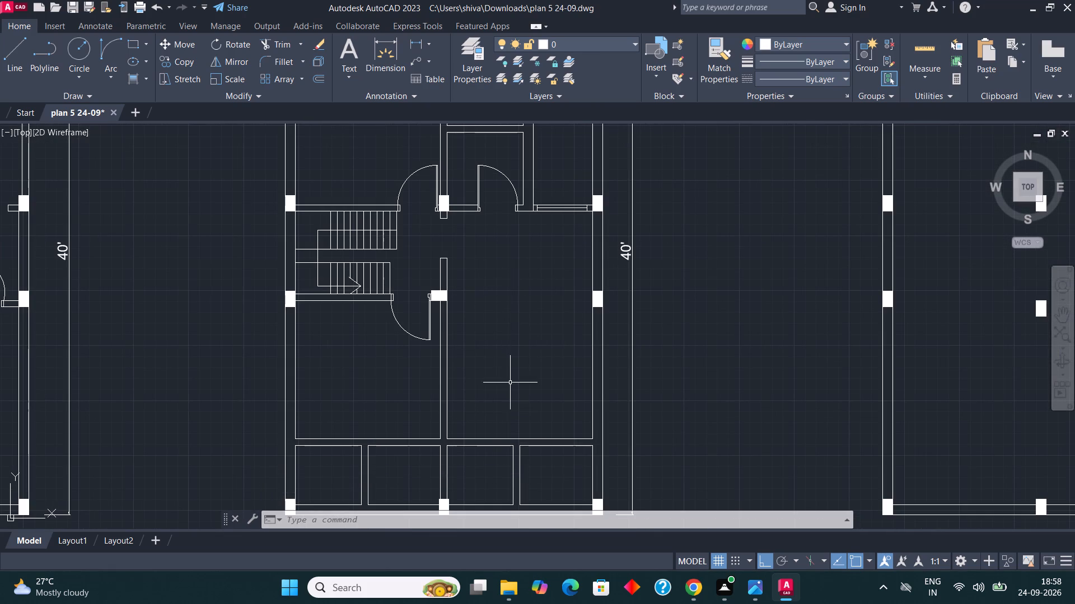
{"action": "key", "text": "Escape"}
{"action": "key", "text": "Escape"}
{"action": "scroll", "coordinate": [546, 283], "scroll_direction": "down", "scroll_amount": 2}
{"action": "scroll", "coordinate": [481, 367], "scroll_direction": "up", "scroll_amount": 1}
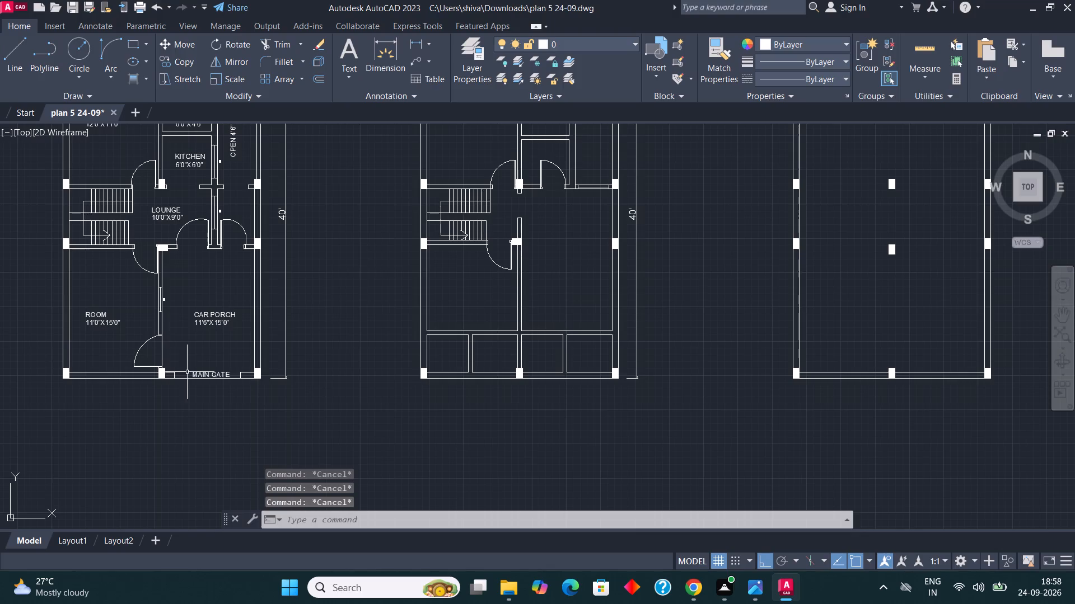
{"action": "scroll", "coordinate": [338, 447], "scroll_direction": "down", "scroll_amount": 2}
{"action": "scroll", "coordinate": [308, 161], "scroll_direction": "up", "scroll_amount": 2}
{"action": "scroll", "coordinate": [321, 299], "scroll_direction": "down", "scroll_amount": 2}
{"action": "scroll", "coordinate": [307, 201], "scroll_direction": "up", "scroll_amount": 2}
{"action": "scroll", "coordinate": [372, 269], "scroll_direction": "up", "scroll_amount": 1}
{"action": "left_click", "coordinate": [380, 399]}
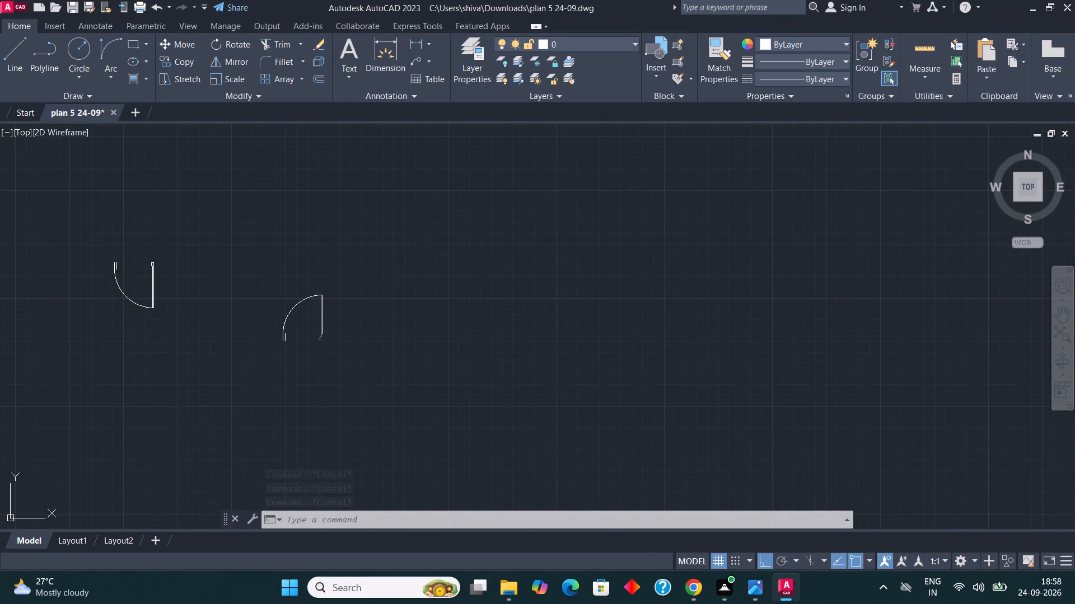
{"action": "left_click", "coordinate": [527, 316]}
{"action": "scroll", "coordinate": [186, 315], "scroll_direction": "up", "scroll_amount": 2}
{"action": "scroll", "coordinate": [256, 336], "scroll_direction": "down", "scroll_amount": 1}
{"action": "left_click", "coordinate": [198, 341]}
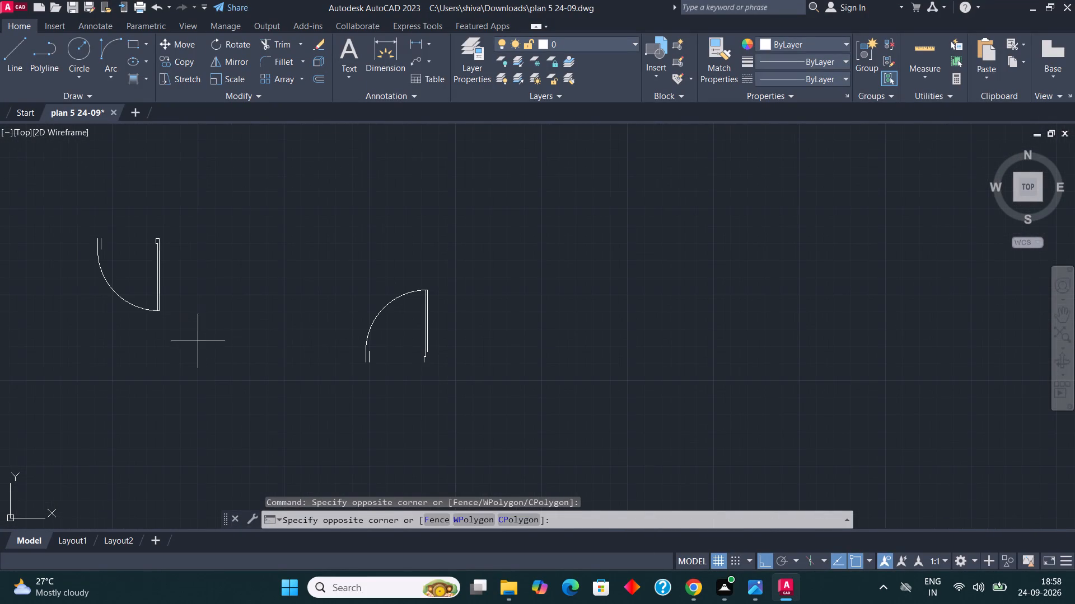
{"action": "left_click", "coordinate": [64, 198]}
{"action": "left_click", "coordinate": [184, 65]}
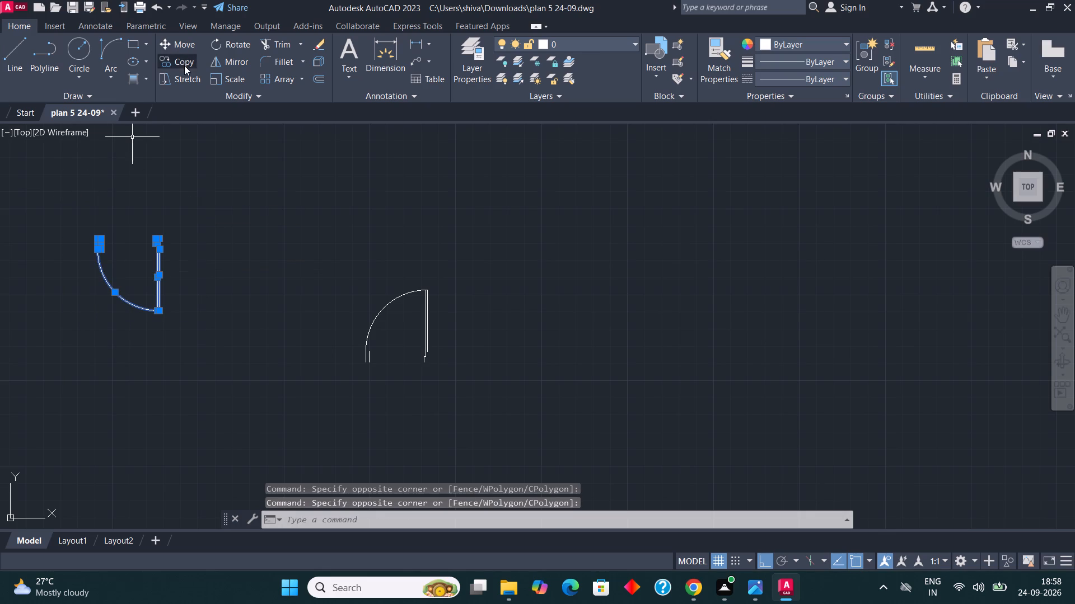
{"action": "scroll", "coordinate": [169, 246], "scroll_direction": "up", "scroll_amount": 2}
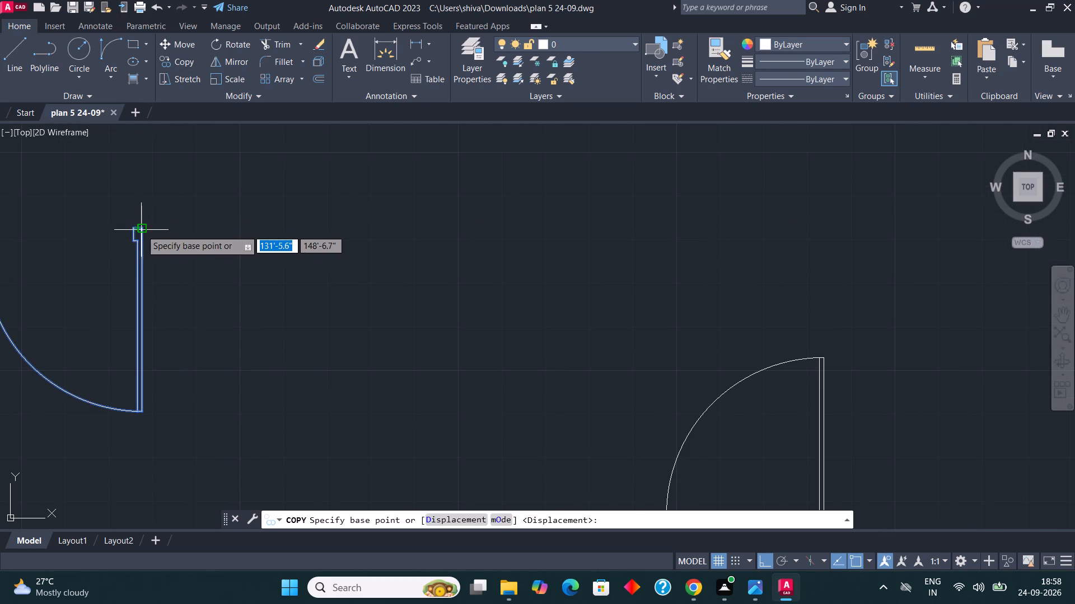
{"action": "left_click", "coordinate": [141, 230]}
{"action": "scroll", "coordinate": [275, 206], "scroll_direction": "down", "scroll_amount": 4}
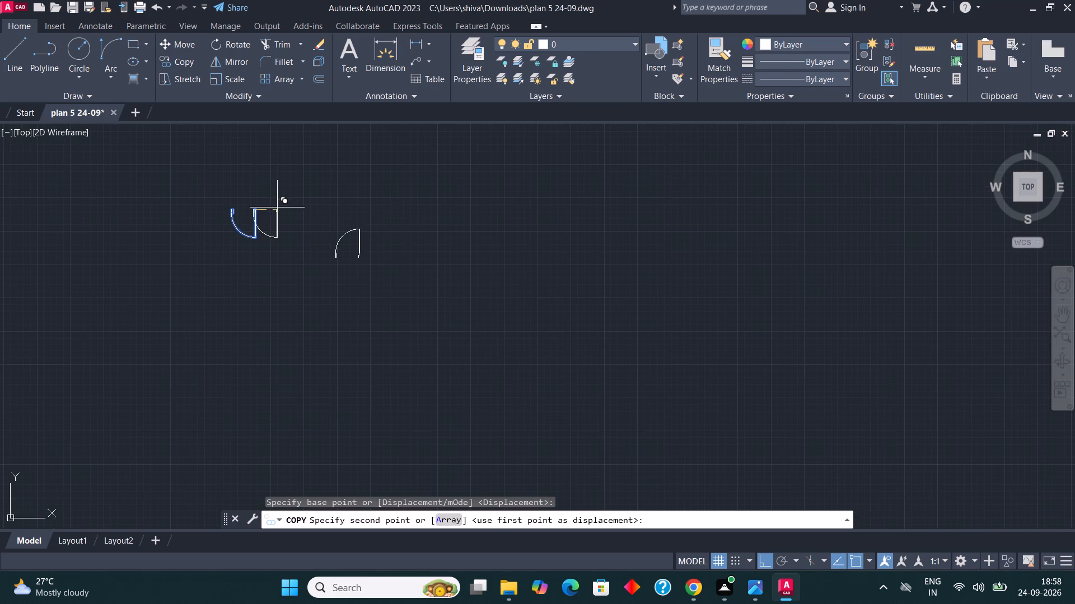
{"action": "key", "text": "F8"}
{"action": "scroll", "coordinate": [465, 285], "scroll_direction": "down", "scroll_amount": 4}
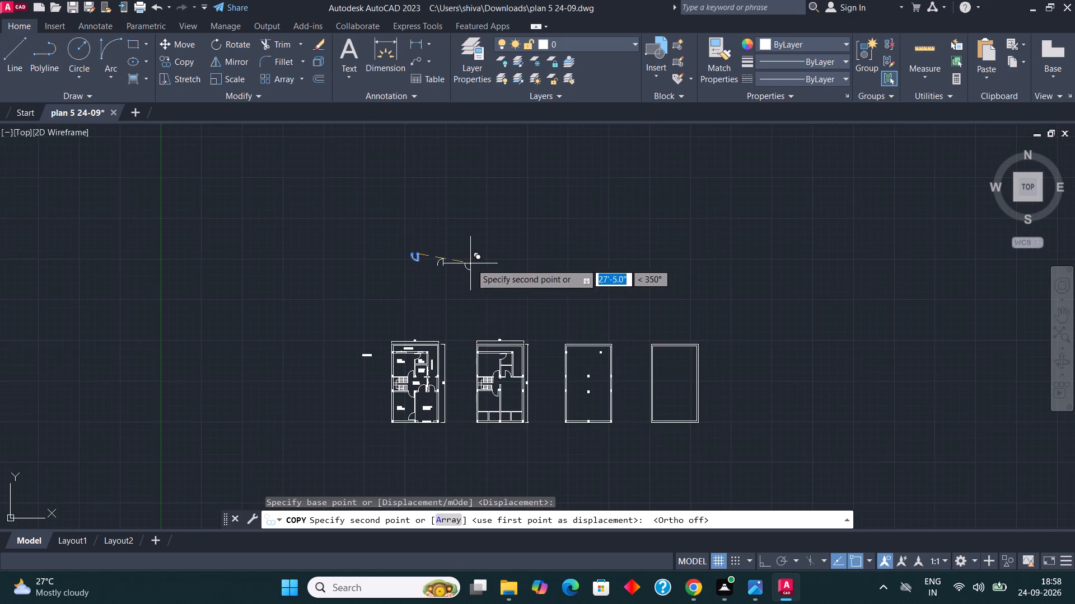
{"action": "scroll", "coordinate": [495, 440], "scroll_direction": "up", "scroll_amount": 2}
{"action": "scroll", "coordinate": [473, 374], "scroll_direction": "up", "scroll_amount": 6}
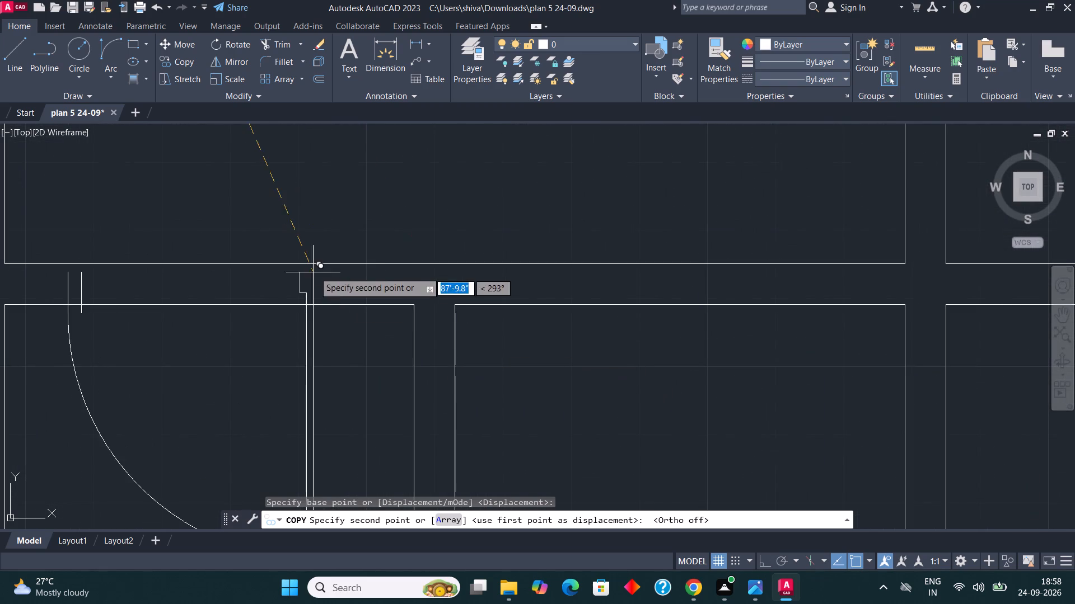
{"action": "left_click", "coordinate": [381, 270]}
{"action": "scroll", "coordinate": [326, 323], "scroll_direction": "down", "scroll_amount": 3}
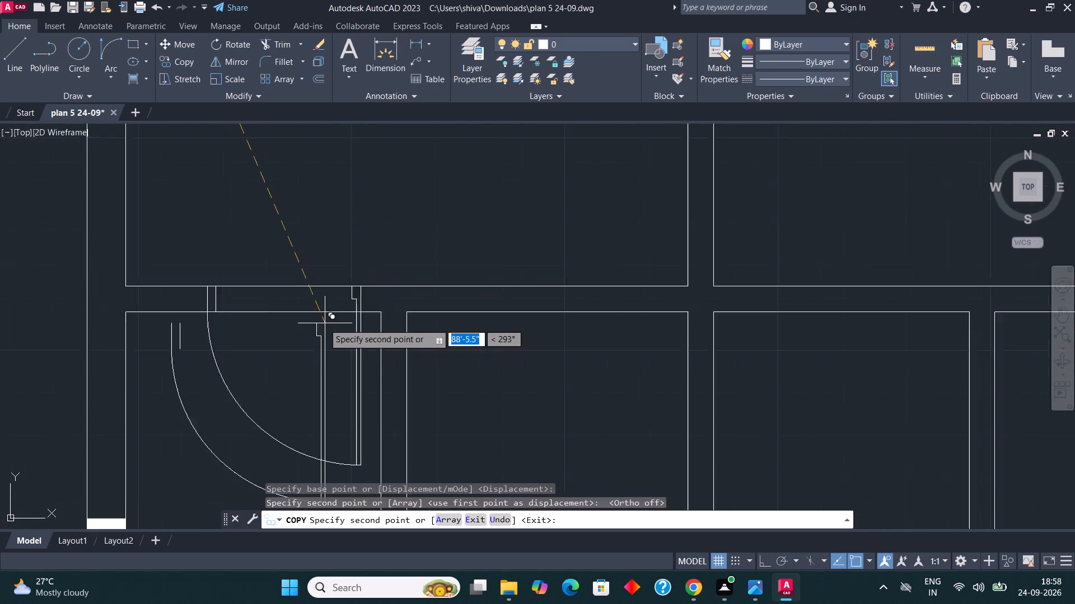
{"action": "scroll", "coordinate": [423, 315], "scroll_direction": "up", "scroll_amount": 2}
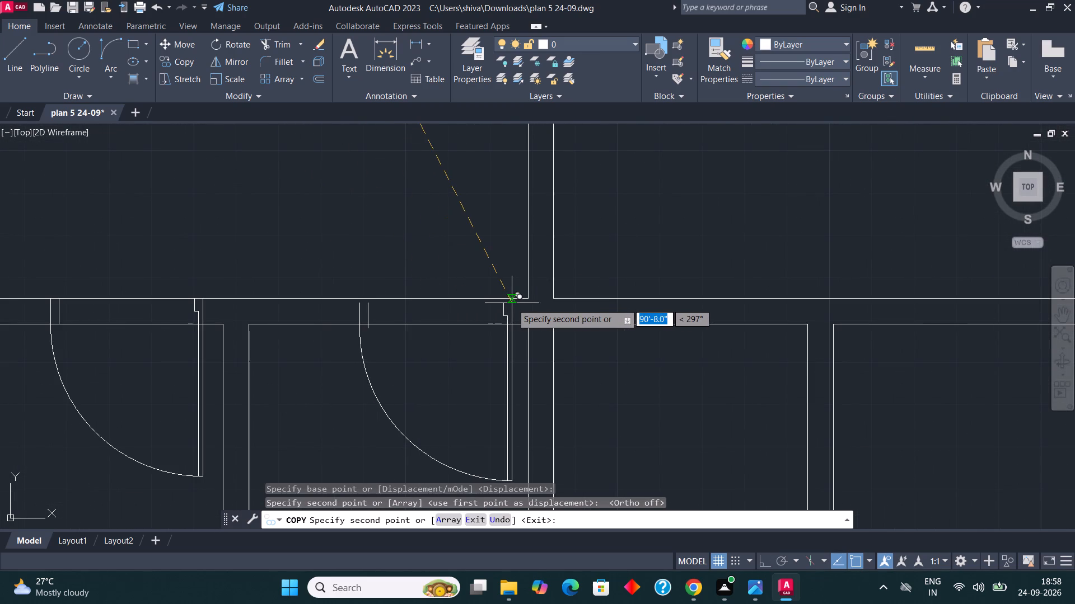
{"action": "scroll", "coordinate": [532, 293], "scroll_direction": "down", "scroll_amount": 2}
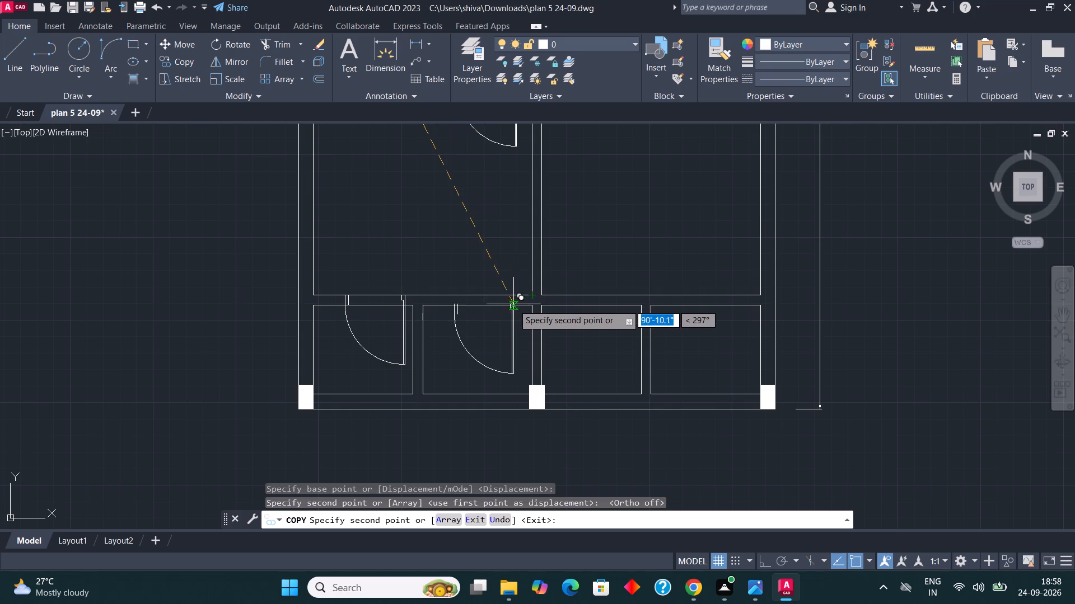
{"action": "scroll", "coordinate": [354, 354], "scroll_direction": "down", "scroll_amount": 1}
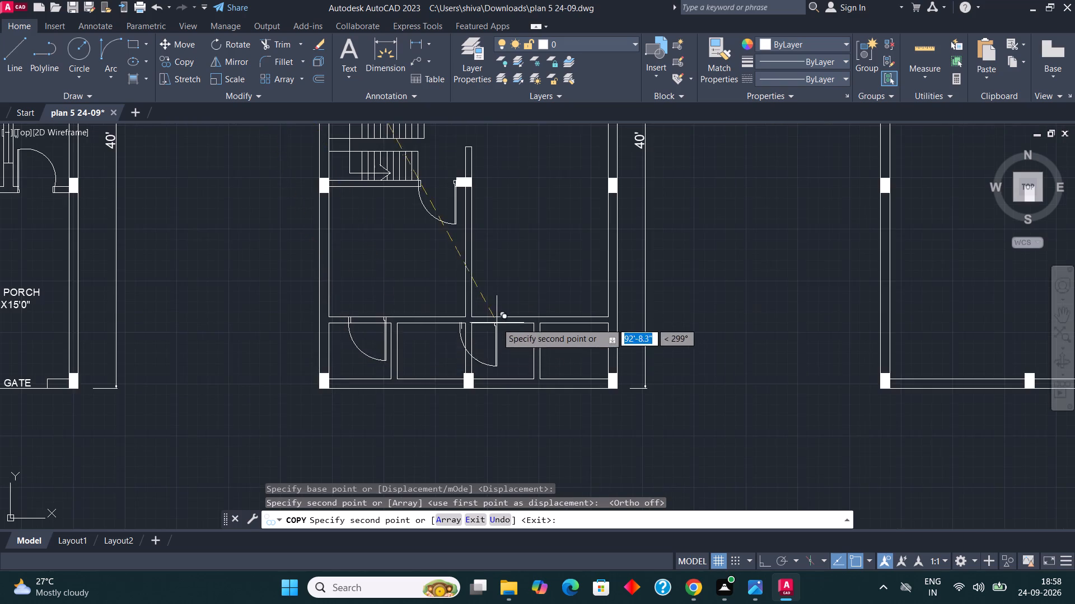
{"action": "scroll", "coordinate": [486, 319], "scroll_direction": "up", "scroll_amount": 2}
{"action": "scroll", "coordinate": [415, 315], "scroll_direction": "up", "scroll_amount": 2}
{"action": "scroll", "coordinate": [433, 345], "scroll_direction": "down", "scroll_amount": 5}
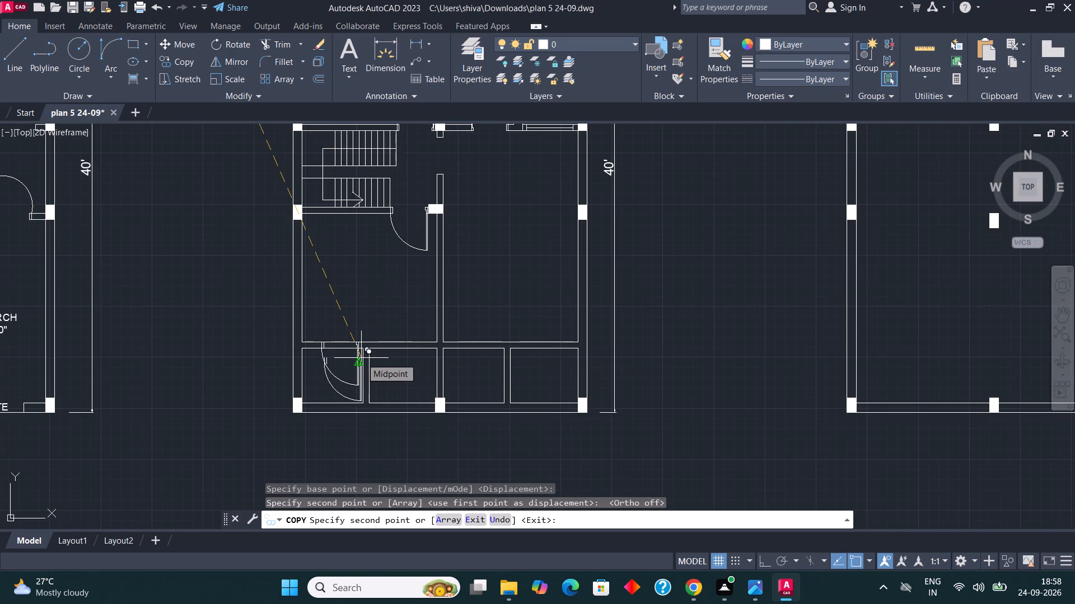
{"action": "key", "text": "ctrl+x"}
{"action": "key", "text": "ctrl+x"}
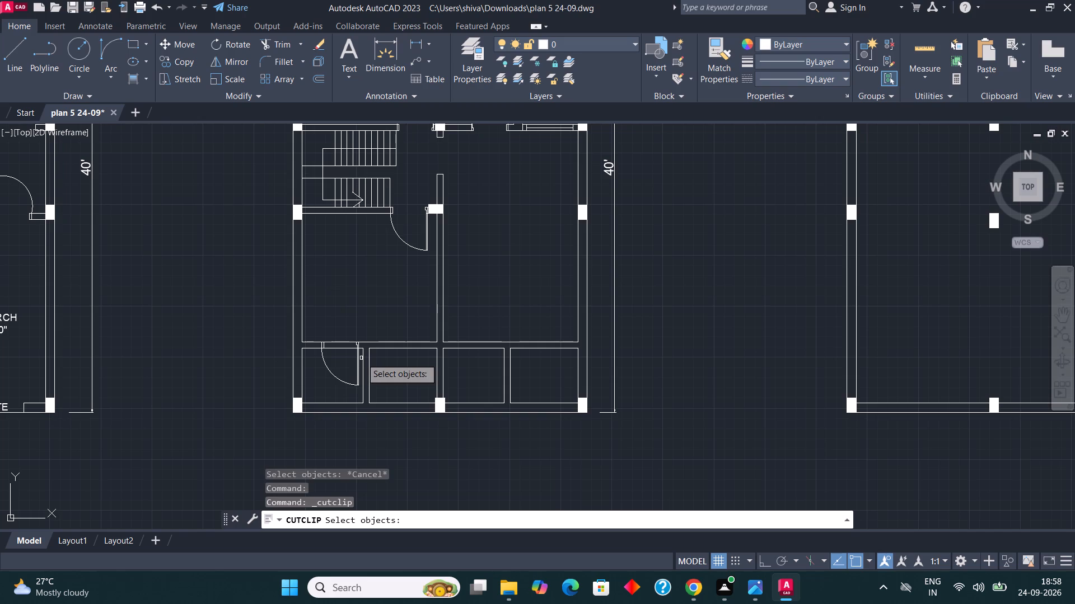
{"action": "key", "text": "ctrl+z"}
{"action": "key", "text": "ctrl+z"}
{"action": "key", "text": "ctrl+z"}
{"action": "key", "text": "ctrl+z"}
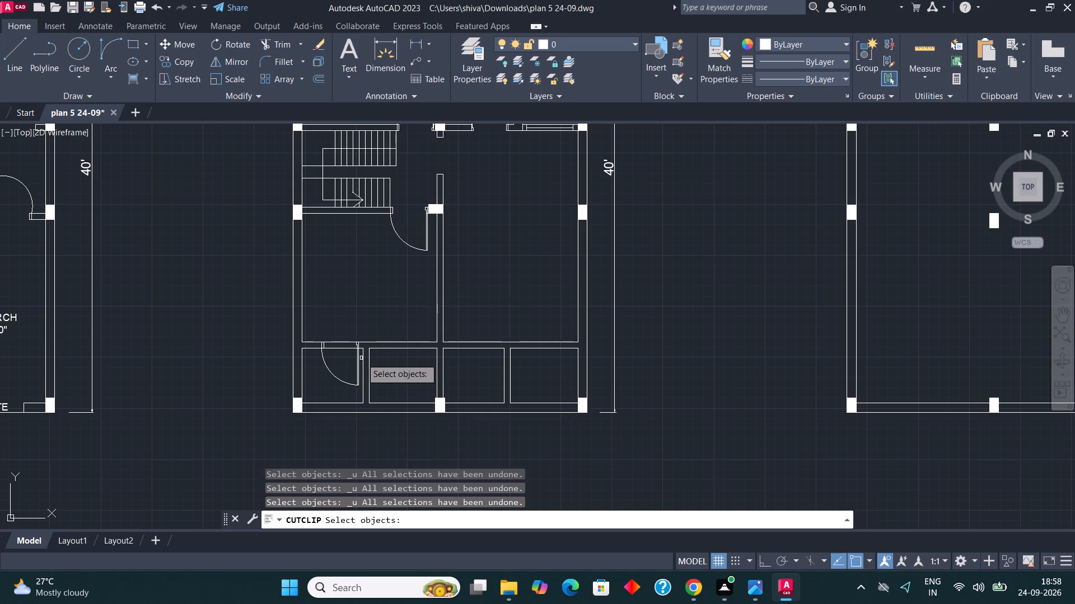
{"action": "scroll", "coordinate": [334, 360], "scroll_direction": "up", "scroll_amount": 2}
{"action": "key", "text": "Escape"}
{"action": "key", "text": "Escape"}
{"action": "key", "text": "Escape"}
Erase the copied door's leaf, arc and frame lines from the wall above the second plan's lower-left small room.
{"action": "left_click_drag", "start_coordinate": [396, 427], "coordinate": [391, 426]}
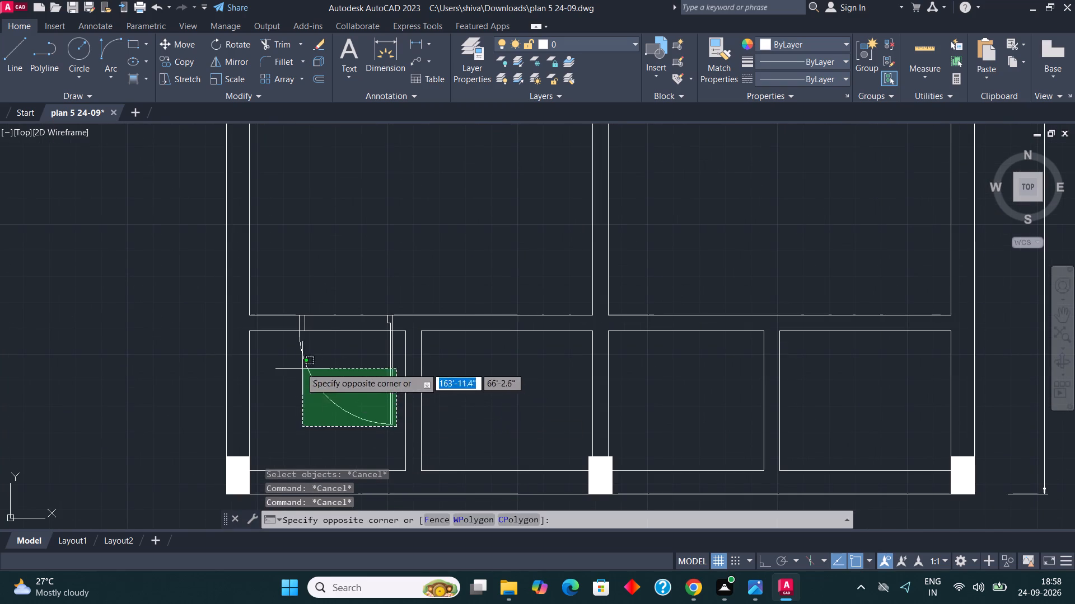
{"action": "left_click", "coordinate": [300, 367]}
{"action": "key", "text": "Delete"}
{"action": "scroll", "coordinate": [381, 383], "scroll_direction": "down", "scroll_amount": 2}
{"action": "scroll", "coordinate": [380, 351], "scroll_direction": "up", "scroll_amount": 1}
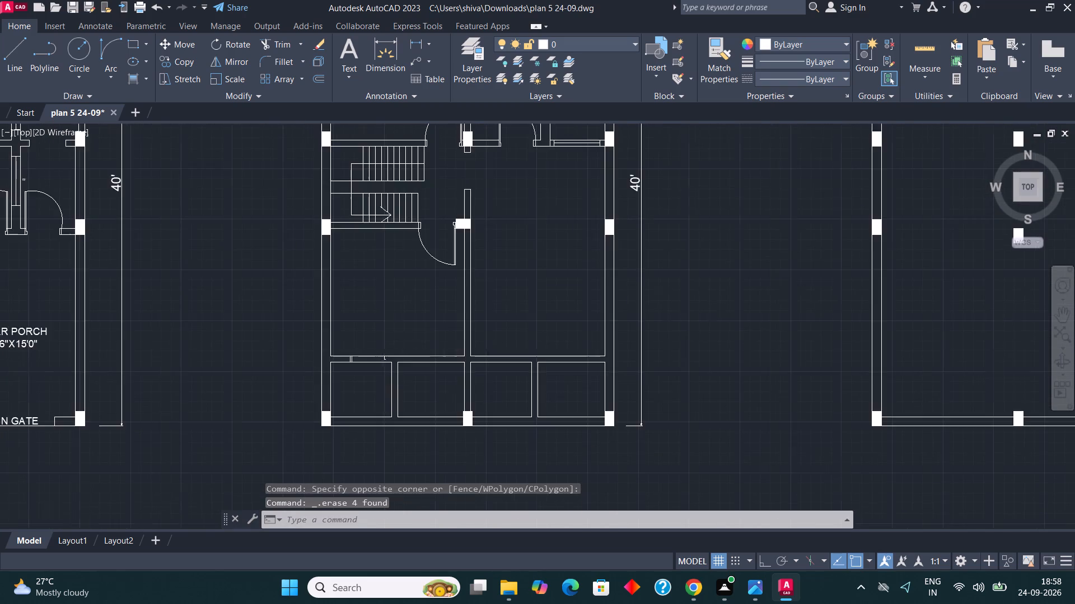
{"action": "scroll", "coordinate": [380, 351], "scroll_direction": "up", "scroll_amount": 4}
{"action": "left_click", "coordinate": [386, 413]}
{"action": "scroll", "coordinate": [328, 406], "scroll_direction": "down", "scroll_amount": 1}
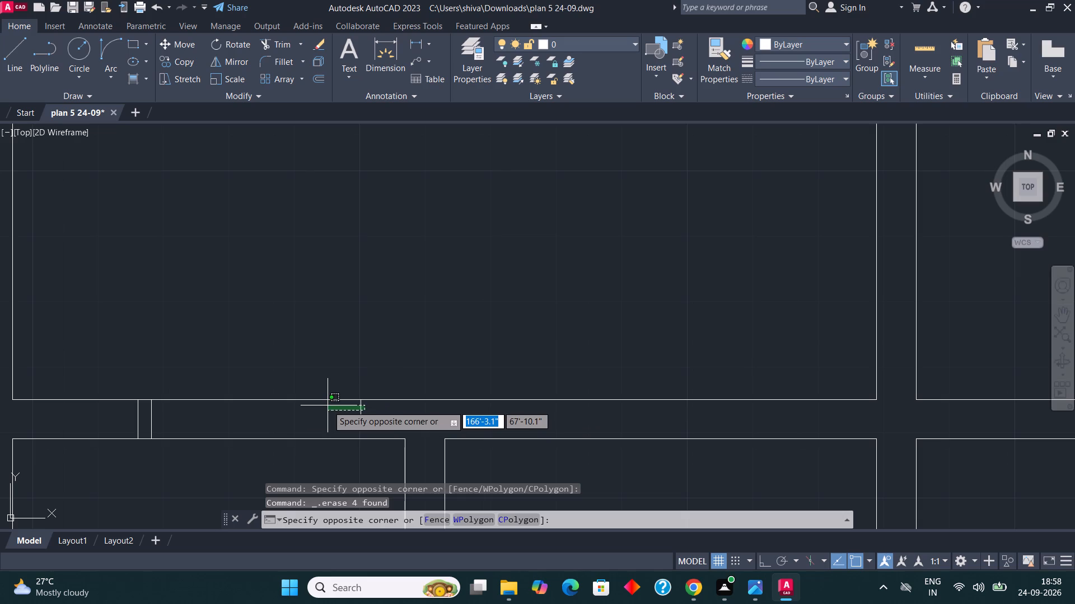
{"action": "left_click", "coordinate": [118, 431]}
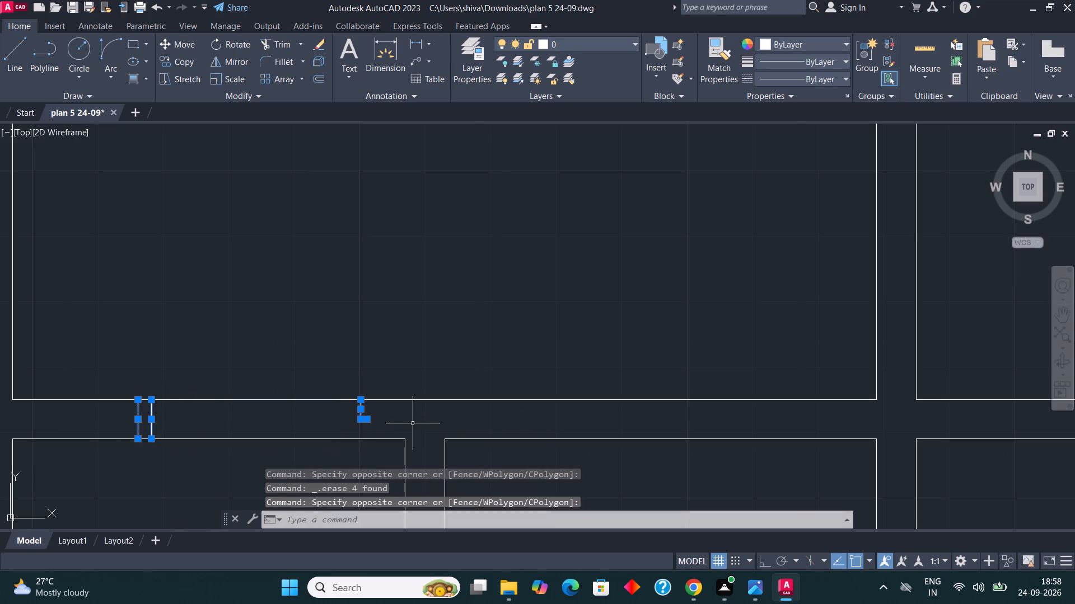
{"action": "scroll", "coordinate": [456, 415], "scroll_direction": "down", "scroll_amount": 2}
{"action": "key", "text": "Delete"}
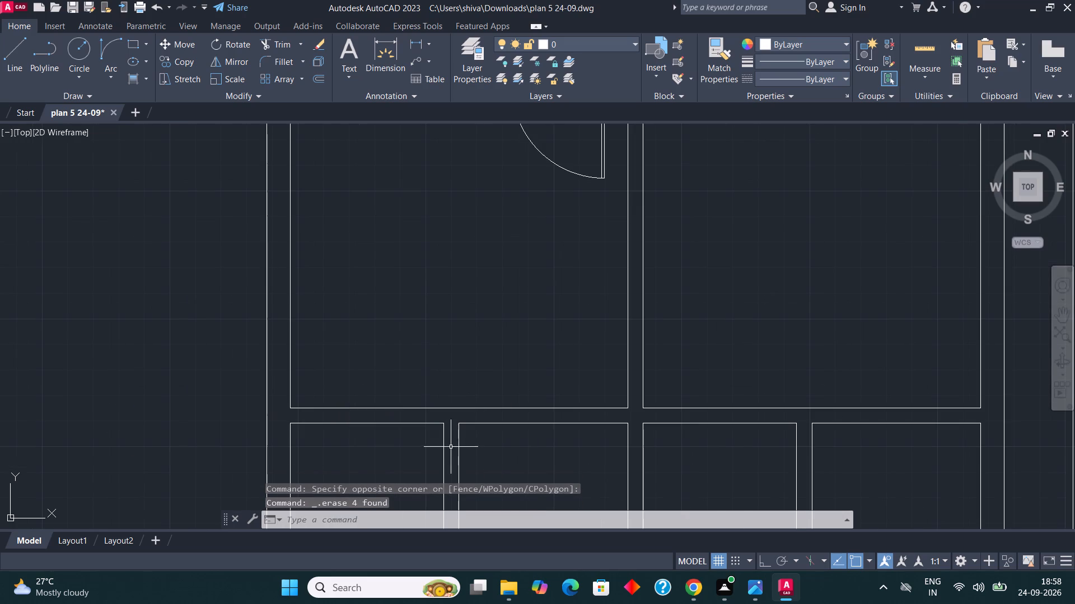
Draw a vertical line with ortho across the wall above the second plan's lower-left small room, near the room's upper-right corner.
{"action": "scroll", "coordinate": [450, 447], "scroll_direction": "up", "scroll_amount": 2}
{"action": "scroll", "coordinate": [569, 264], "scroll_direction": "down", "scroll_amount": 2}
{"action": "key", "text": "Escape"}
{"action": "key", "text": "Escape"}
{"action": "key", "text": "Escape"}
{"action": "key", "text": "l"}
{"action": "key", "text": "Return"}
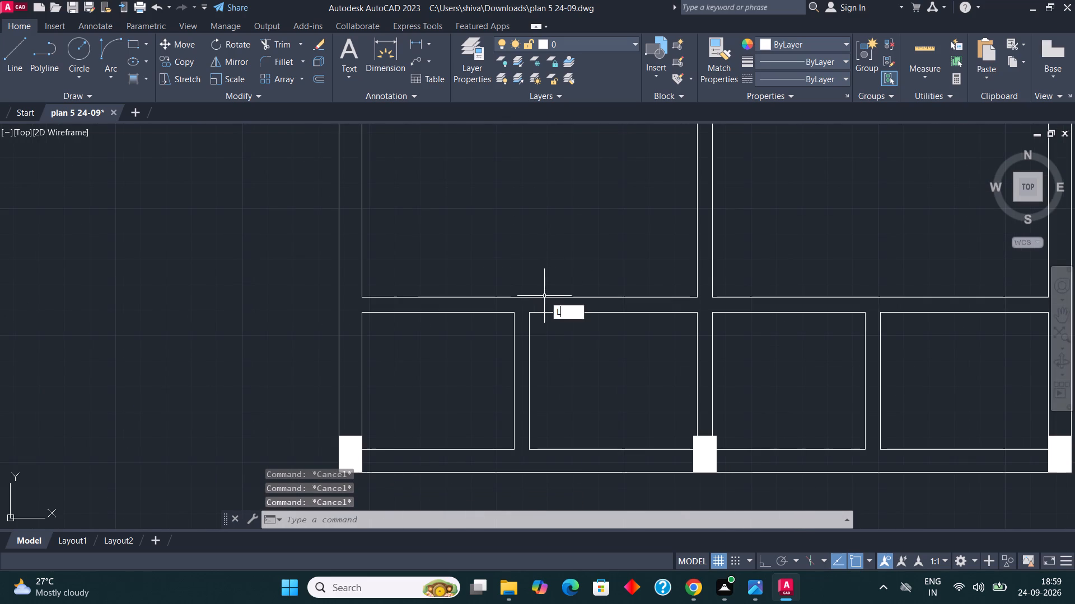
{"action": "scroll", "coordinate": [495, 321], "scroll_direction": "up", "scroll_amount": 3}
{"action": "left_click", "coordinate": [526, 207]}
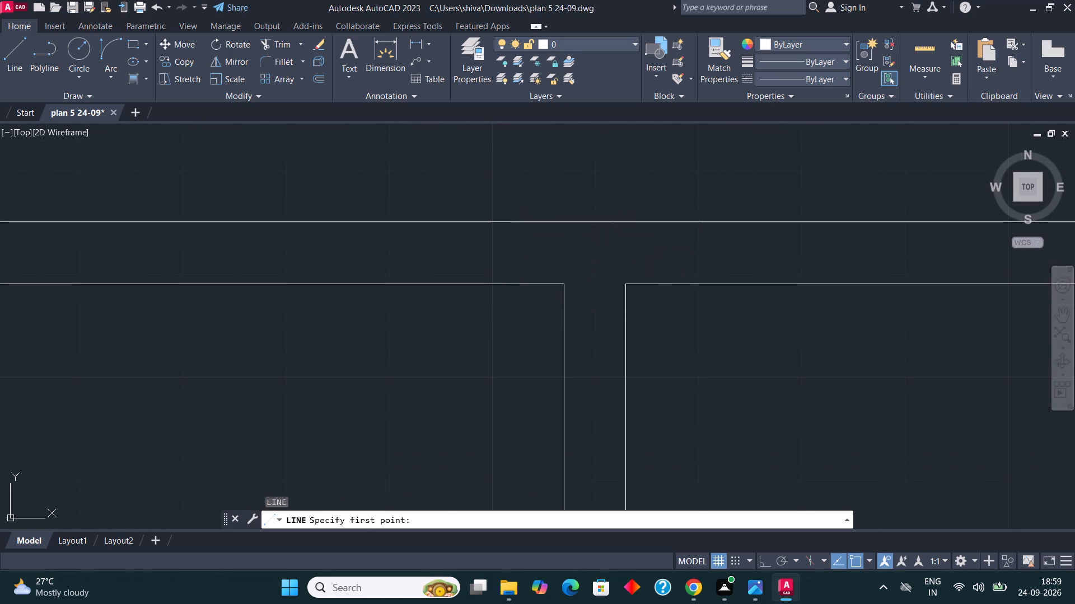
{"action": "key", "text": "F8"}
{"action": "left_click", "coordinate": [530, 358]}
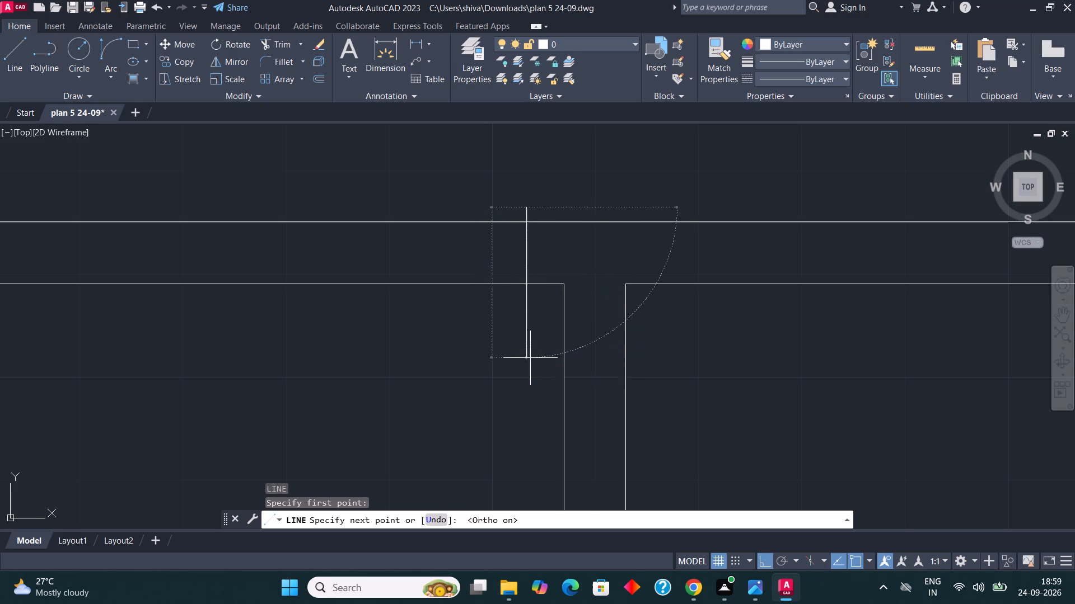
{"action": "key", "text": "Escape"}
Trim both overhanging ends of the vertical line so it spans only between the two wall faces.
{"action": "key", "text": "t"}
{"action": "key", "text": "r"}
{"action": "key", "text": "Return"}
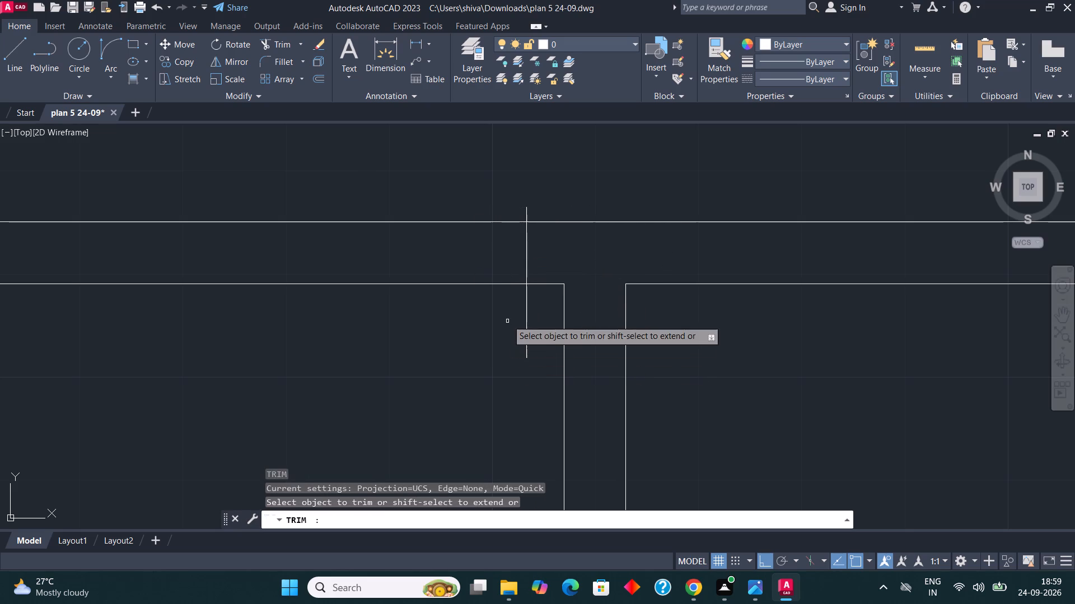
{"action": "left_click", "coordinate": [537, 318]}
{"action": "left_click", "coordinate": [495, 317]}
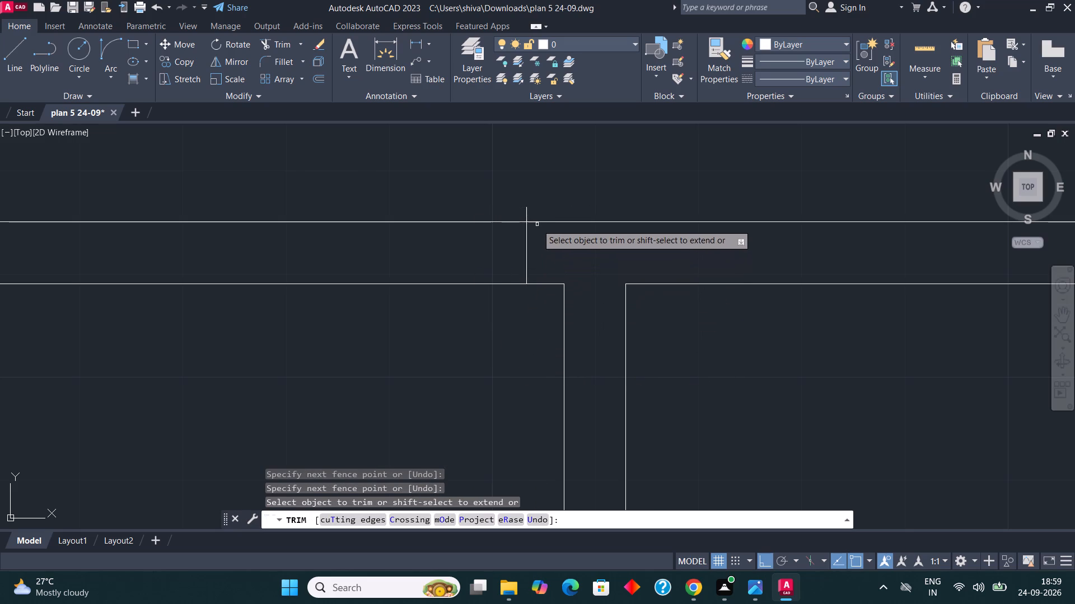
{"action": "left_click", "coordinate": [525, 213]}
{"action": "key", "text": "Escape"}
{"action": "key", "text": "Escape"}
Offset the trimmed jamb line 2.5' to the left along the wall to mark the door opening's other side.
{"action": "left_click", "coordinate": [543, 265]}
{"action": "left_click", "coordinate": [517, 258]}
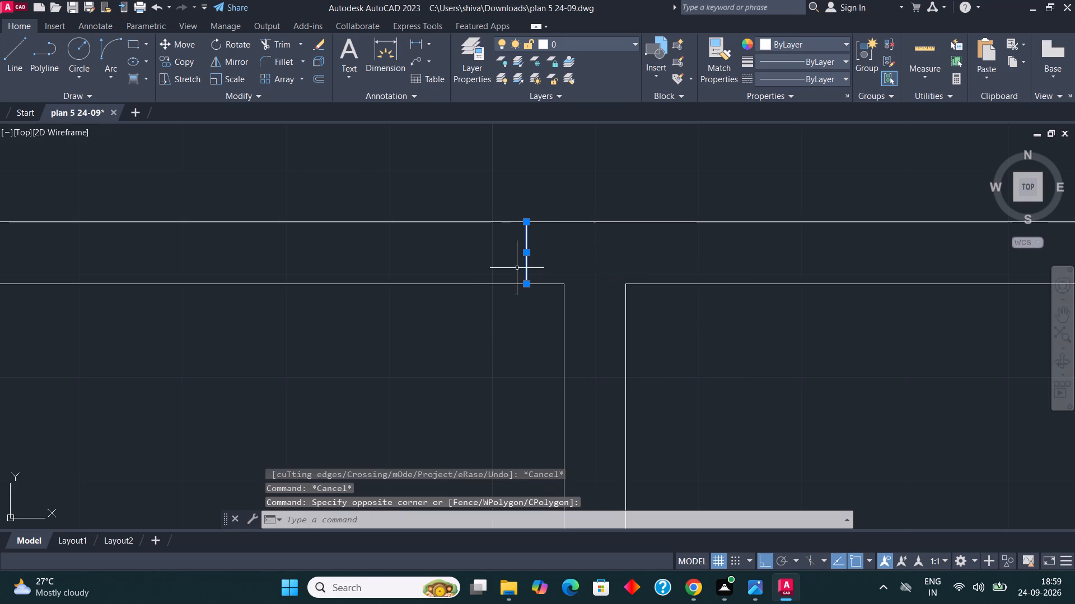
{"action": "left_click", "coordinate": [325, 82]}
{"action": "key", "text": "2"}
{"action": "key", "text": "period"}
{"action": "key", "text": "5"}
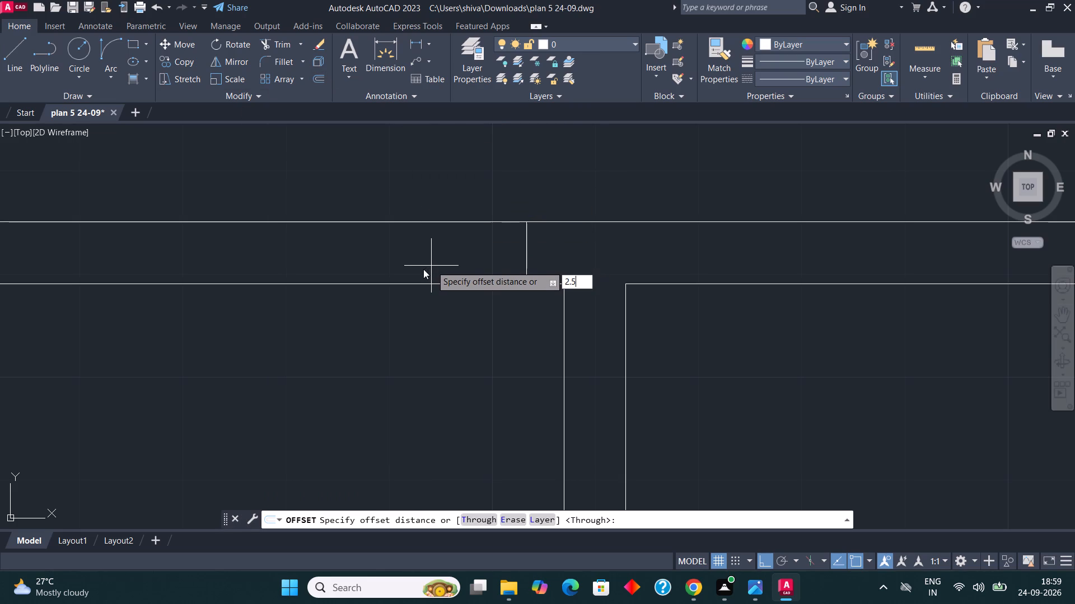
{"action": "key", "text": "apostrophe"}
{"action": "key", "text": "Return"}
{"action": "left_click", "coordinate": [354, 273]}
{"action": "scroll", "coordinate": [479, 283], "scroll_direction": "down", "scroll_amount": 1}
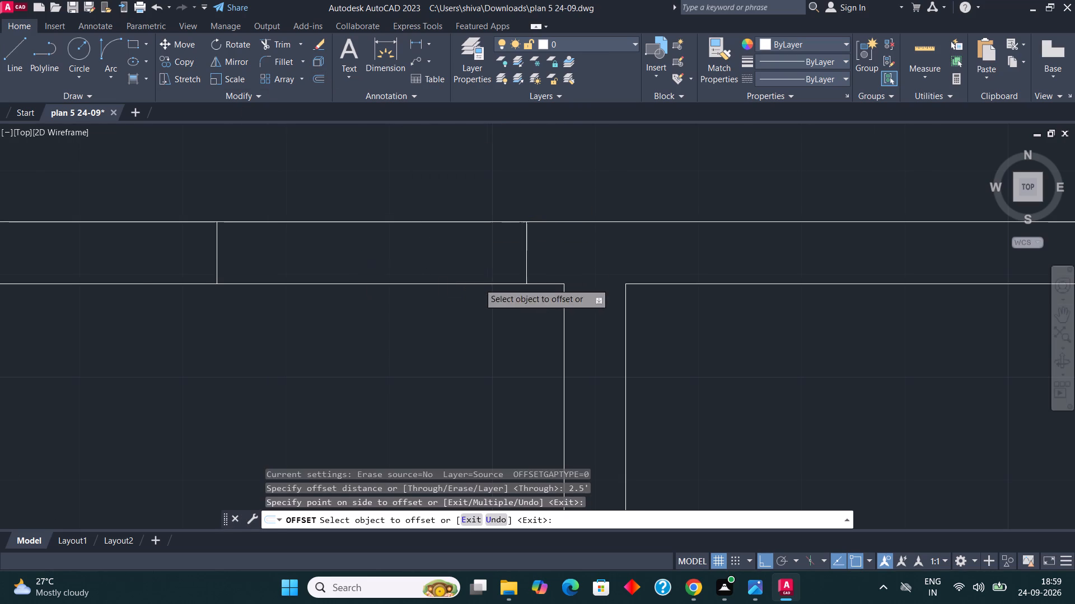
{"action": "key", "text": "Escape"}
{"action": "key", "text": "Escape"}
Draw the door leaf outline from the right jamb's lower end: 2.1' down, 1" left, up to the jamb's midpoint level, ending with a short leftward stub.
{"action": "key", "text": "l"}
{"action": "key", "text": "Return"}
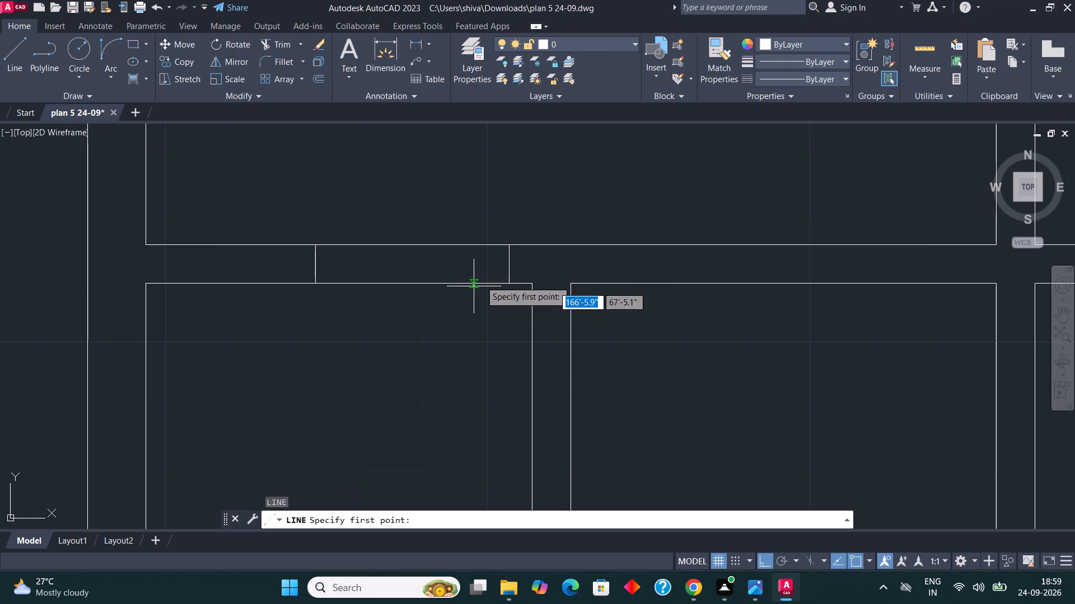
{"action": "left_click", "coordinate": [510, 280]}
{"action": "scroll", "coordinate": [492, 315], "scroll_direction": "down", "scroll_amount": 2}
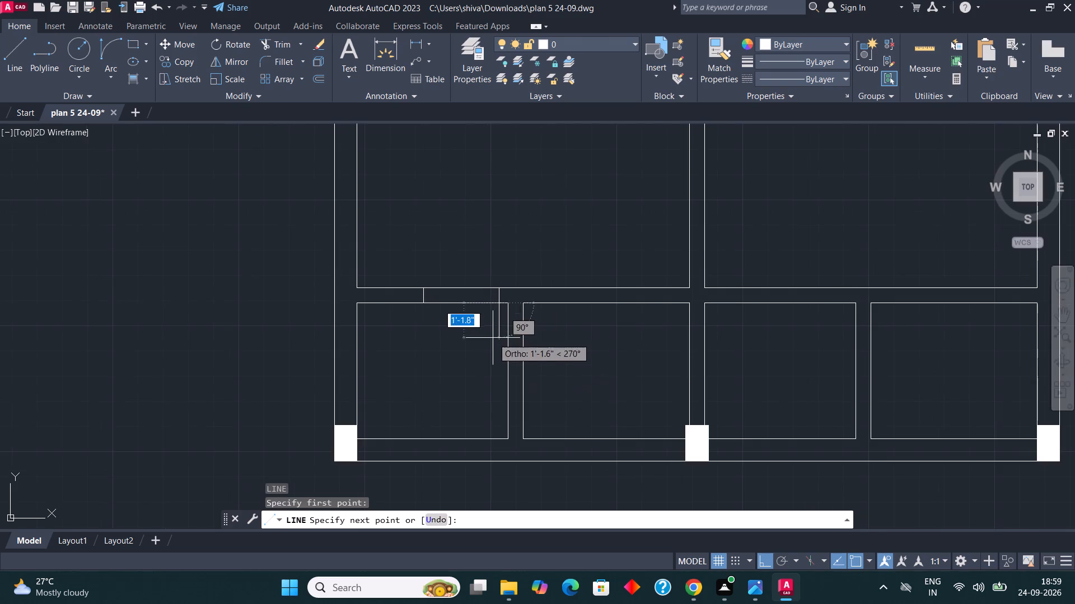
{"action": "scroll", "coordinate": [480, 372], "scroll_direction": "up", "scroll_amount": 1}
{"action": "type", "text": "2."}
{"action": "type", "text": "1'"}
{"action": "key", "text": "Return"}
{"action": "scroll", "coordinate": [429, 355], "scroll_direction": "up", "scroll_amount": 2}
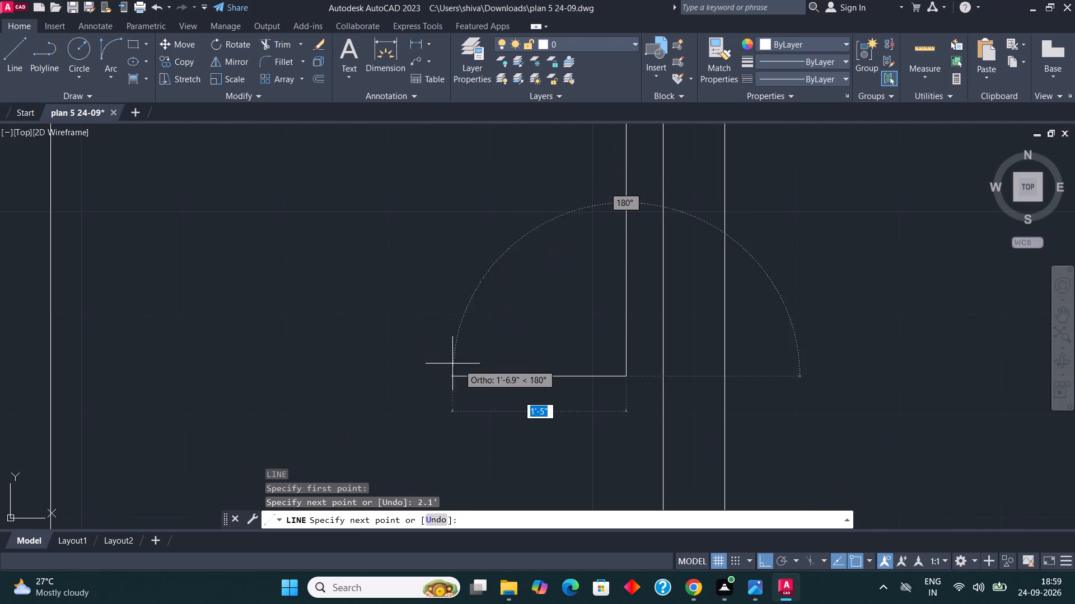
{"action": "key", "text": "1"}
{"action": "key", "text": "shift+quotedbl"}
{"action": "key", "text": "Return"}
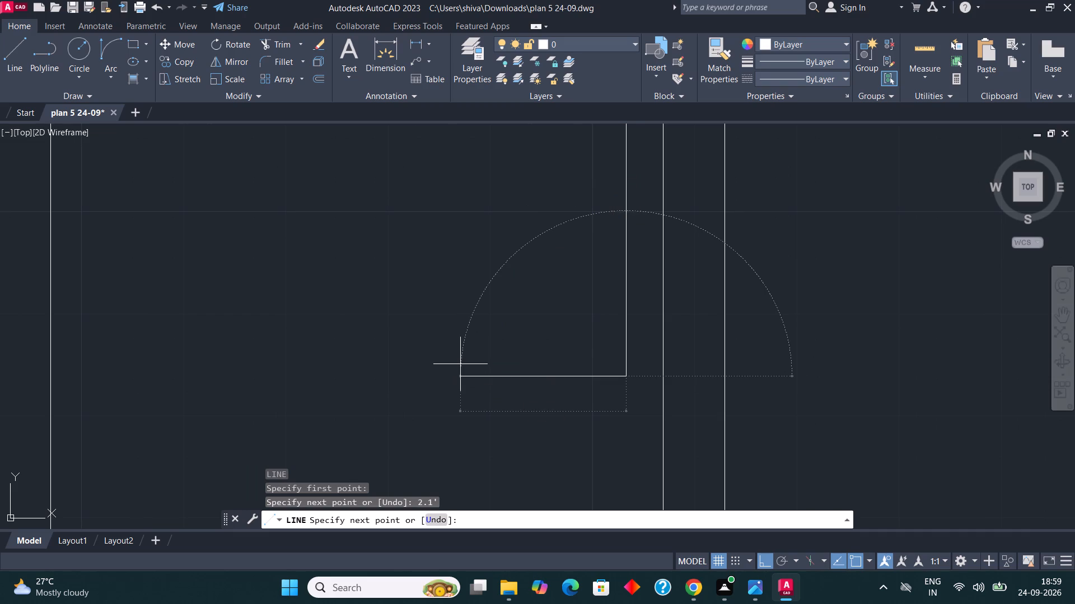
{"action": "scroll", "coordinate": [522, 352], "scroll_direction": "down", "scroll_amount": 1}
{"action": "scroll", "coordinate": [545, 159], "scroll_direction": "up", "scroll_amount": 2}
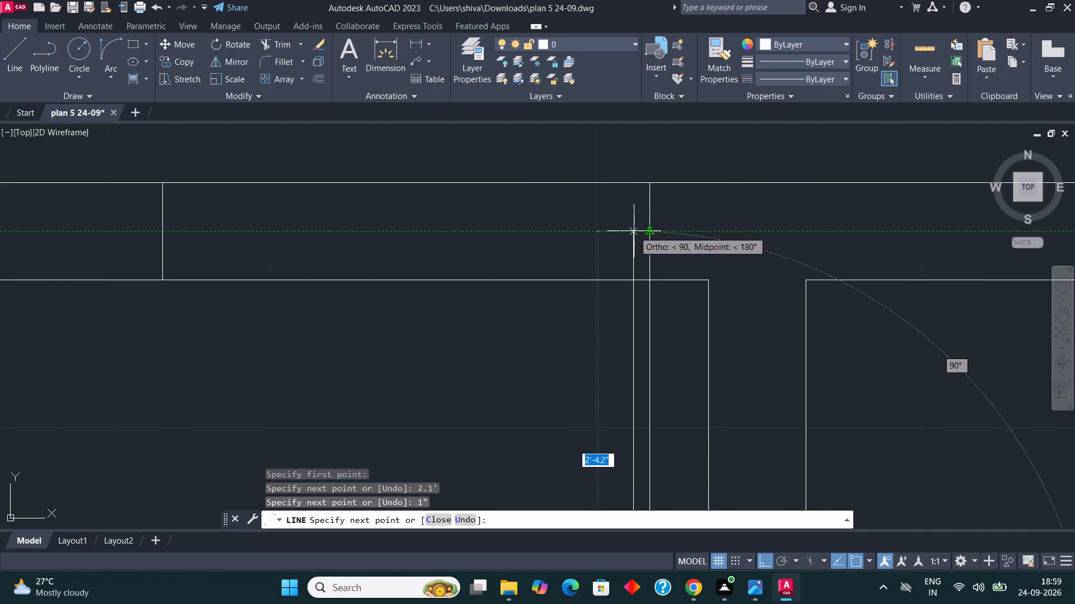
{"action": "left_click", "coordinate": [634, 231]}
{"action": "left_click", "coordinate": [601, 231]}
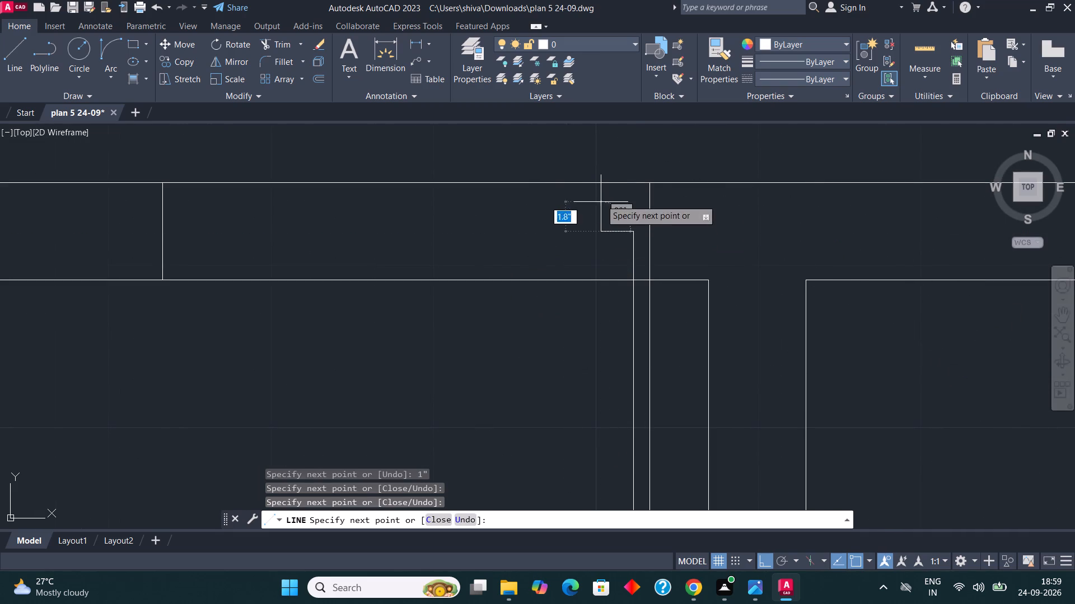
{"action": "key", "text": "Escape"}
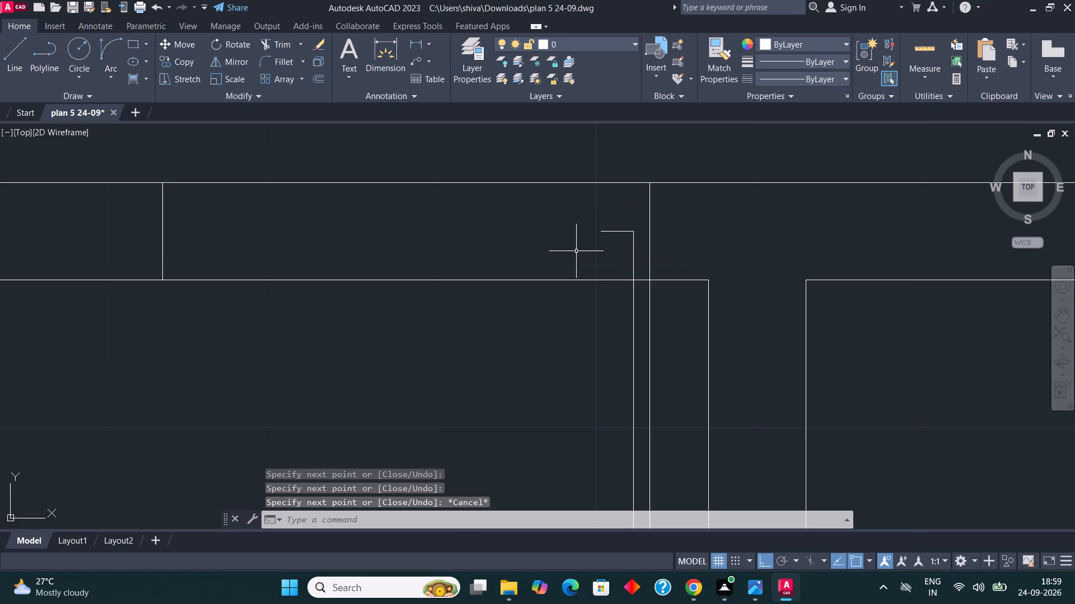
Draw a vertical line from the midpoint of the leaf's short stub up past the wall's upper face.
{"action": "scroll", "coordinate": [618, 232], "scroll_direction": "up", "scroll_amount": 2}
{"action": "key", "text": "l"}
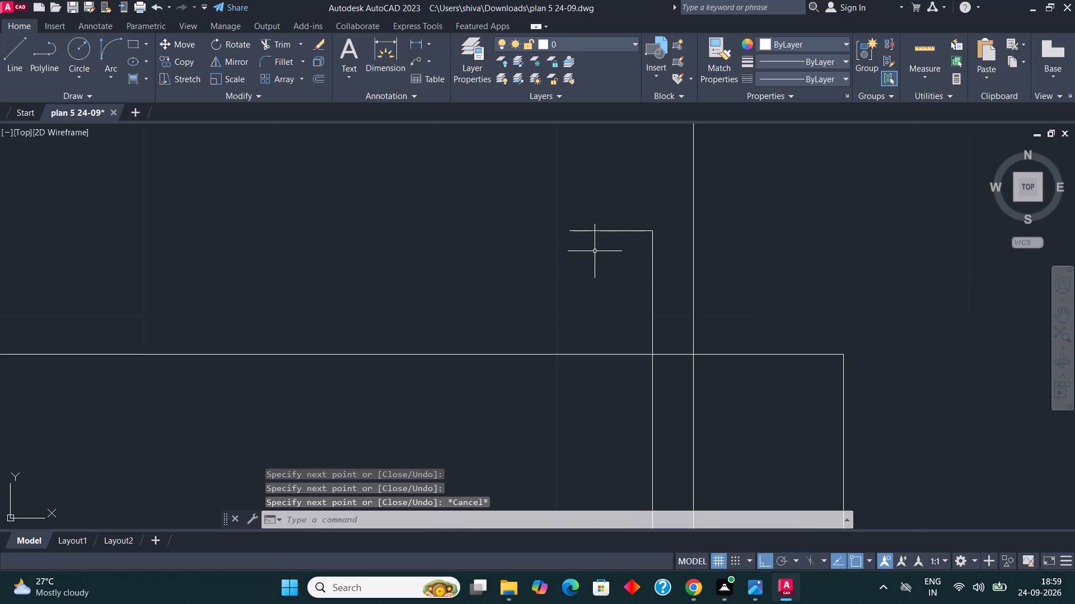
{"action": "key", "text": "Return"}
{"action": "left_click", "coordinate": [607, 225]}
{"action": "scroll", "coordinate": [608, 272], "scroll_direction": "down", "scroll_amount": 1}
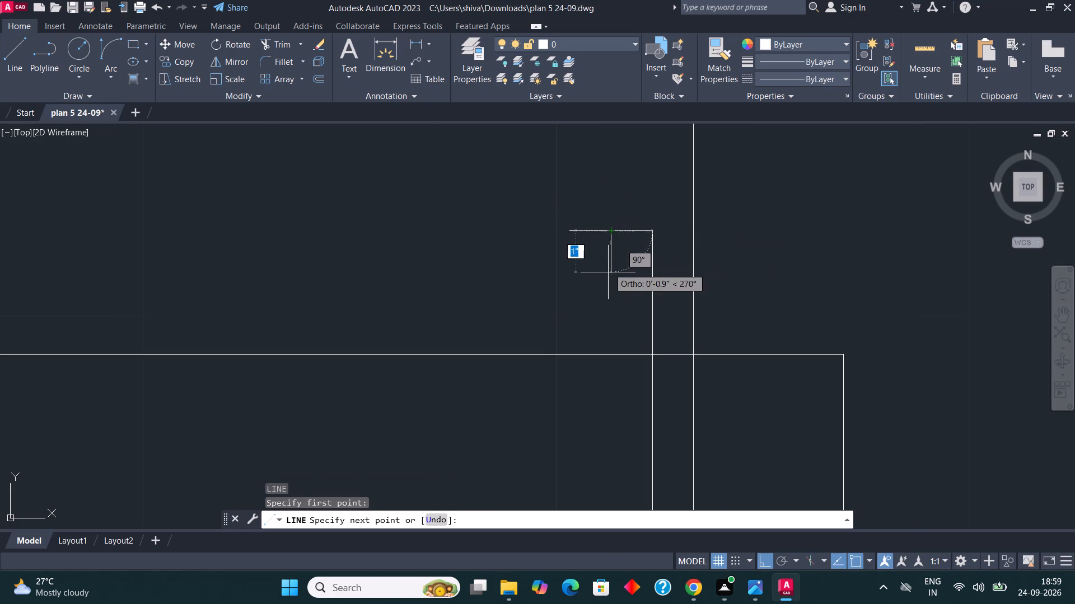
{"action": "scroll", "coordinate": [608, 272], "scroll_direction": "down", "scroll_amount": 1}
{"action": "left_click", "coordinate": [608, 187]}
{"action": "key", "text": "Escape"}
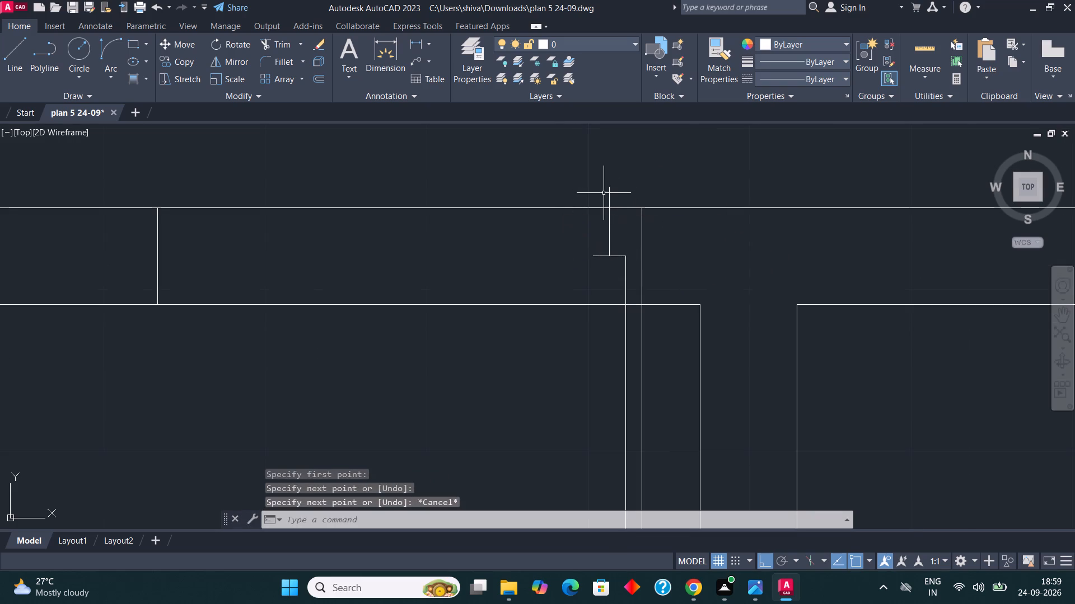
Trim the vertical line's overhang above the wall and the stub's leftover left of it to form the right frame's rebate.
{"action": "key", "text": "t"}
{"action": "key", "text": "r"}
{"action": "key", "text": "Return"}
{"action": "left_click", "coordinate": [602, 194]}
{"action": "left_click", "coordinate": [617, 195]}
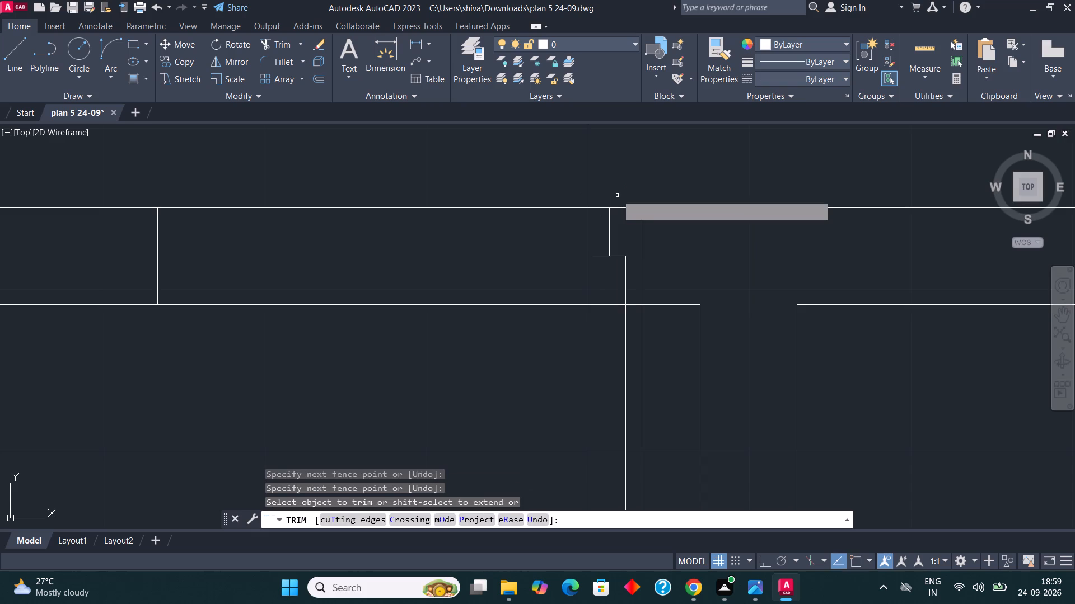
{"action": "left_click", "coordinate": [601, 255]}
{"action": "key", "text": "Escape"}
{"action": "key", "text": "Escape"}
{"action": "key", "text": "Escape"}
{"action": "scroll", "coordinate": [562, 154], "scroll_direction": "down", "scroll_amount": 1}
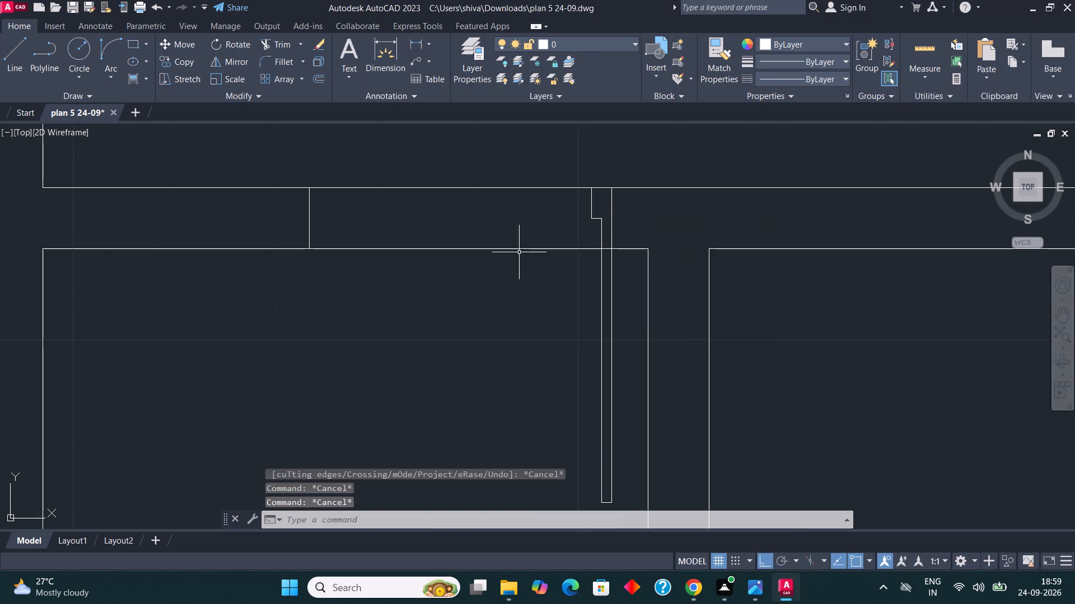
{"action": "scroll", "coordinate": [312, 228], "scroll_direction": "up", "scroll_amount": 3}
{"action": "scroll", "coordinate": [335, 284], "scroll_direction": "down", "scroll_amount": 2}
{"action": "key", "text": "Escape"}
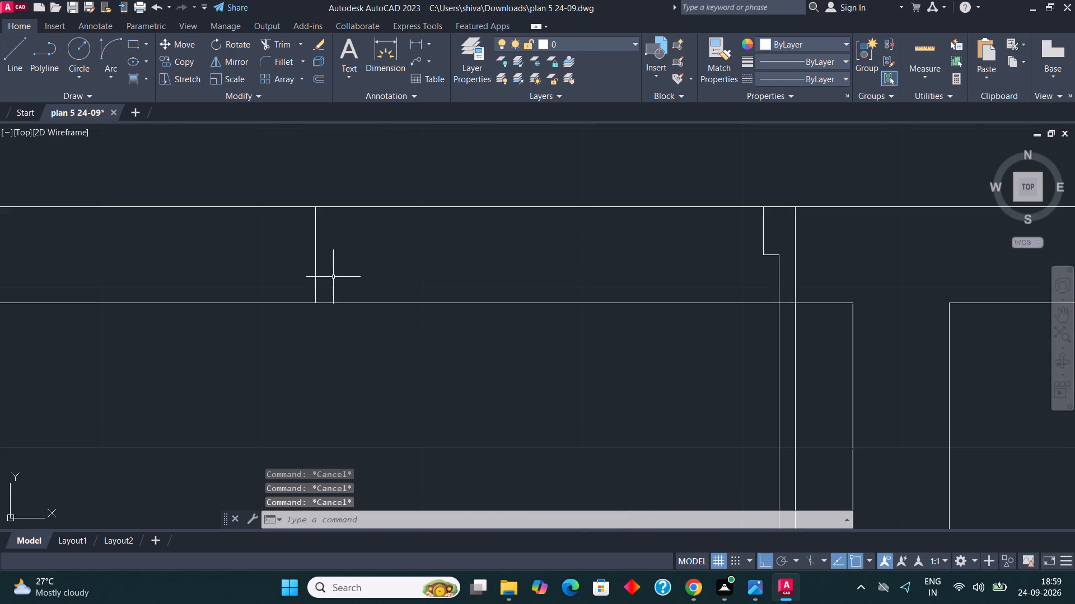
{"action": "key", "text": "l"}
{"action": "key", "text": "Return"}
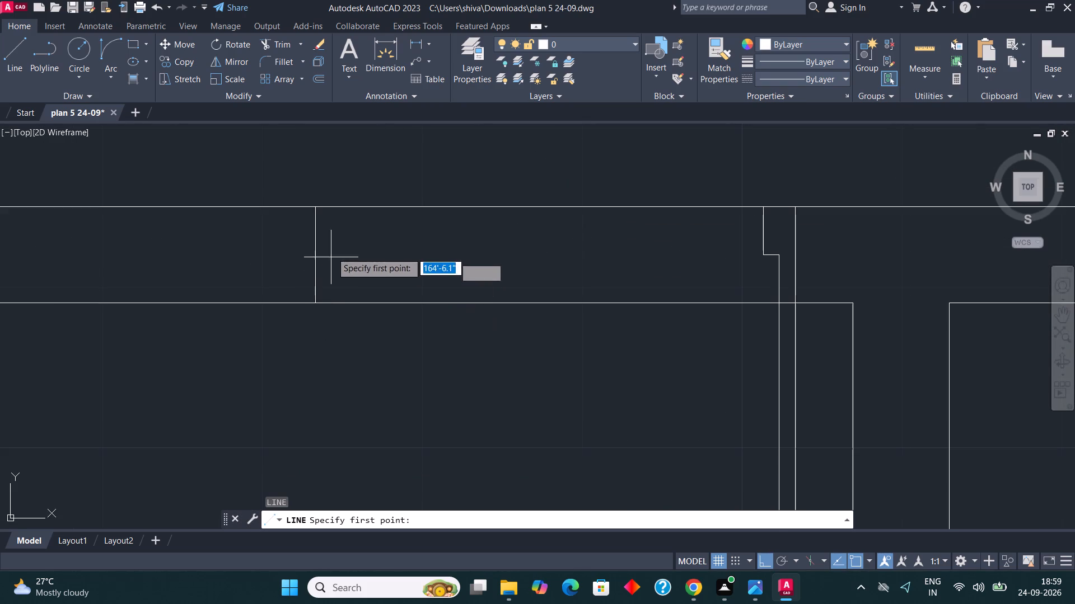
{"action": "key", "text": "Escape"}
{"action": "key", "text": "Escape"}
Offset the opening's left jamb line 2" to the right to form the left door frame.
{"action": "left_click", "coordinate": [331, 252]}
{"action": "left_click", "coordinate": [285, 254]}
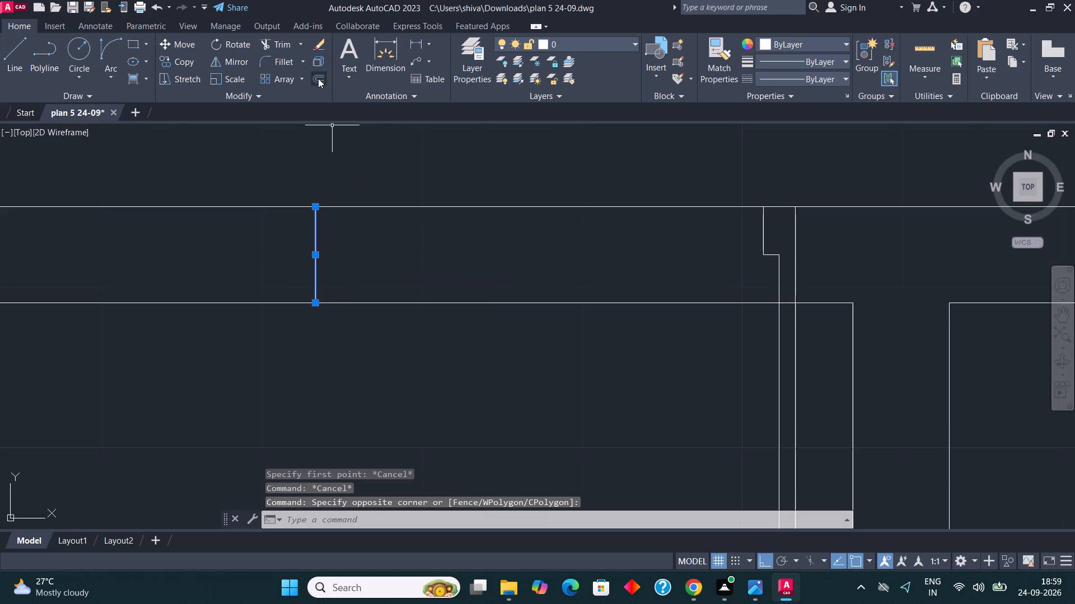
{"action": "left_click", "coordinate": [318, 78]}
{"action": "key", "text": "2"}
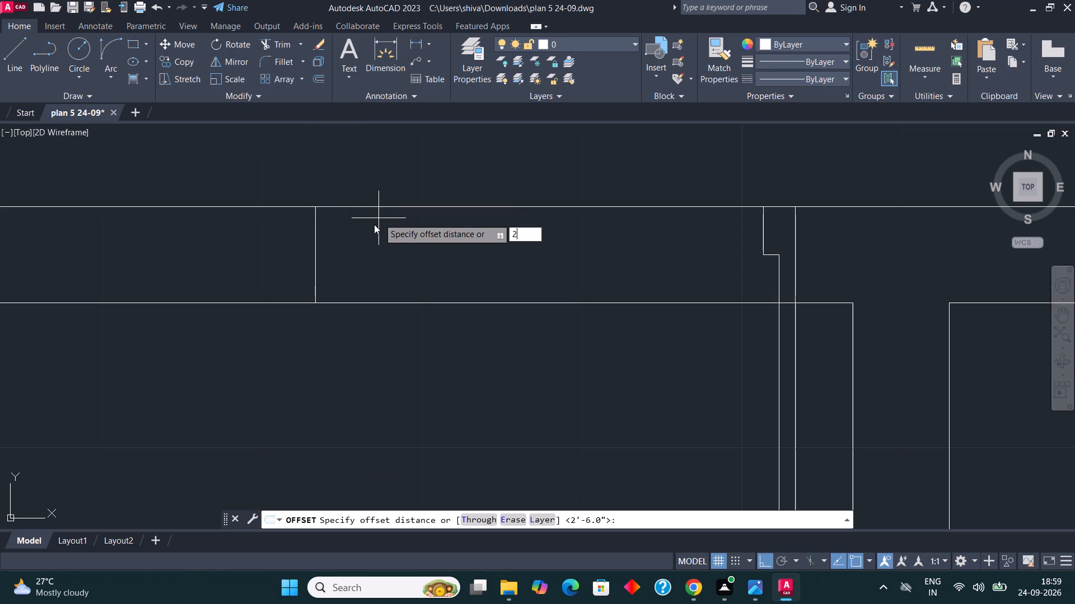
{"action": "key", "text": "shift+quotedbl"}
{"action": "key", "text": "Return"}
{"action": "left_click", "coordinate": [425, 258]}
{"action": "scroll", "coordinate": [389, 232], "scroll_direction": "down", "scroll_amount": 2}
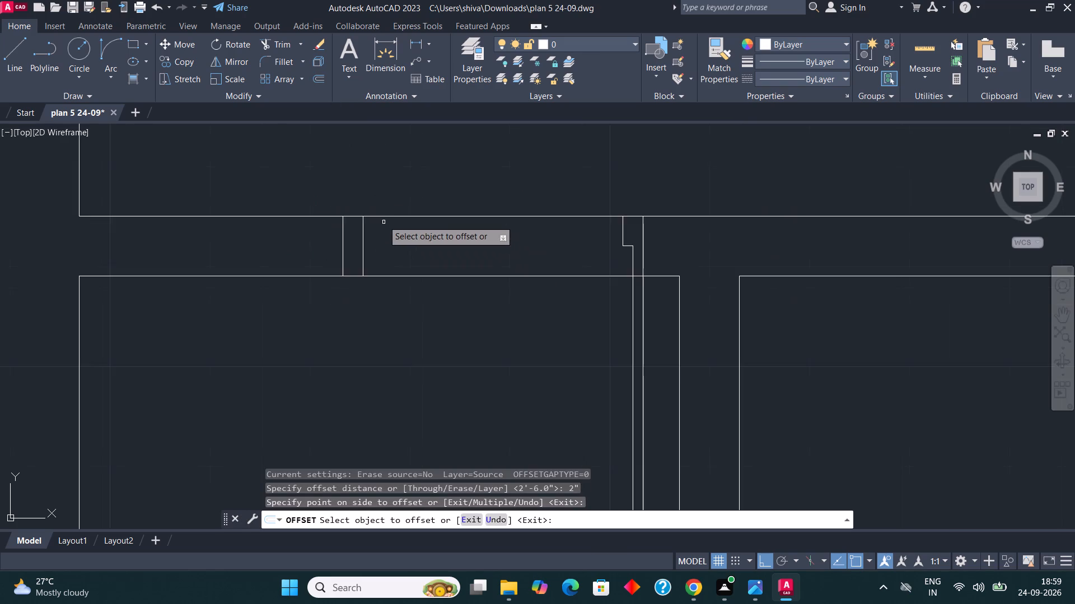
{"action": "scroll", "coordinate": [383, 220], "scroll_direction": "down", "scroll_amount": 1}
{"action": "scroll", "coordinate": [397, 240], "scroll_direction": "up", "scroll_amount": 1}
{"action": "key", "text": "Escape"}
{"action": "key", "text": "Escape"}
{"action": "key", "text": "Escape"}
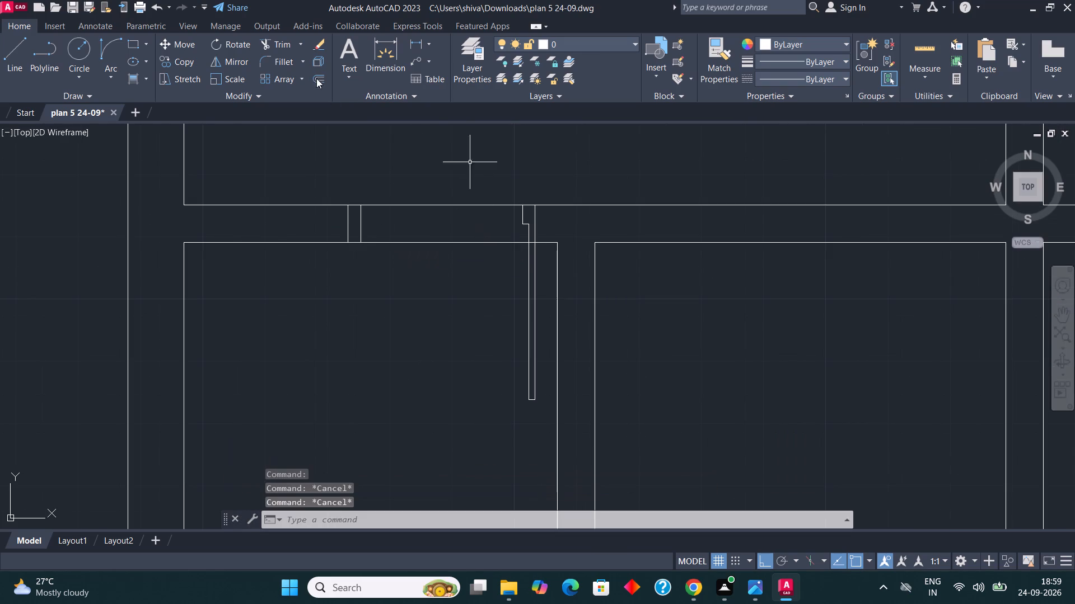
Draw the door swing with a Start, End, Direction arc from the left jamb's lower end to the leaf's lower-left corner.
{"action": "left_click", "coordinate": [113, 84]}
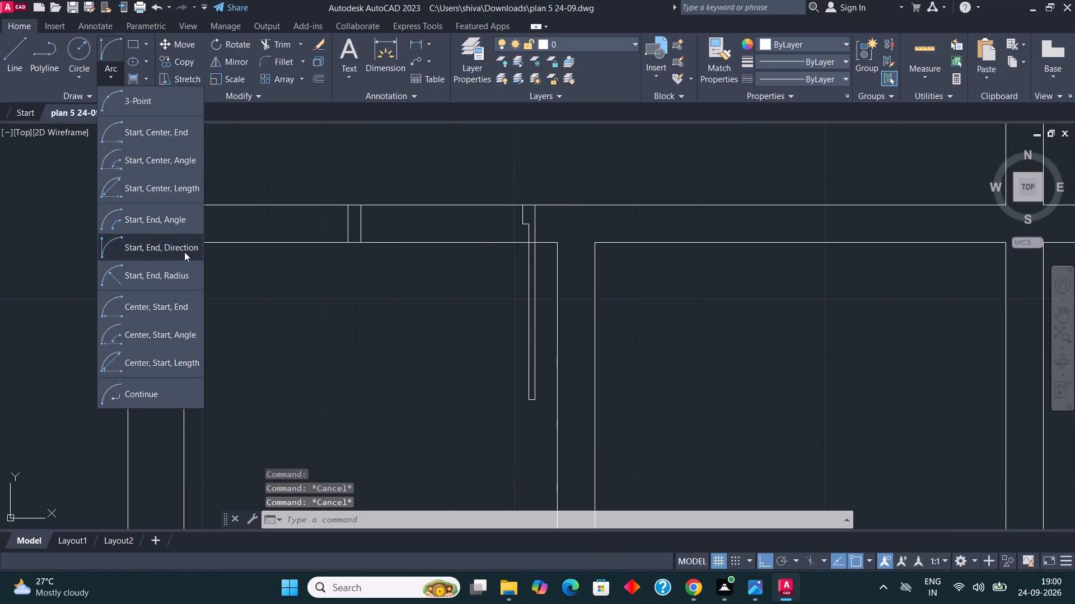
{"action": "left_click", "coordinate": [184, 252]}
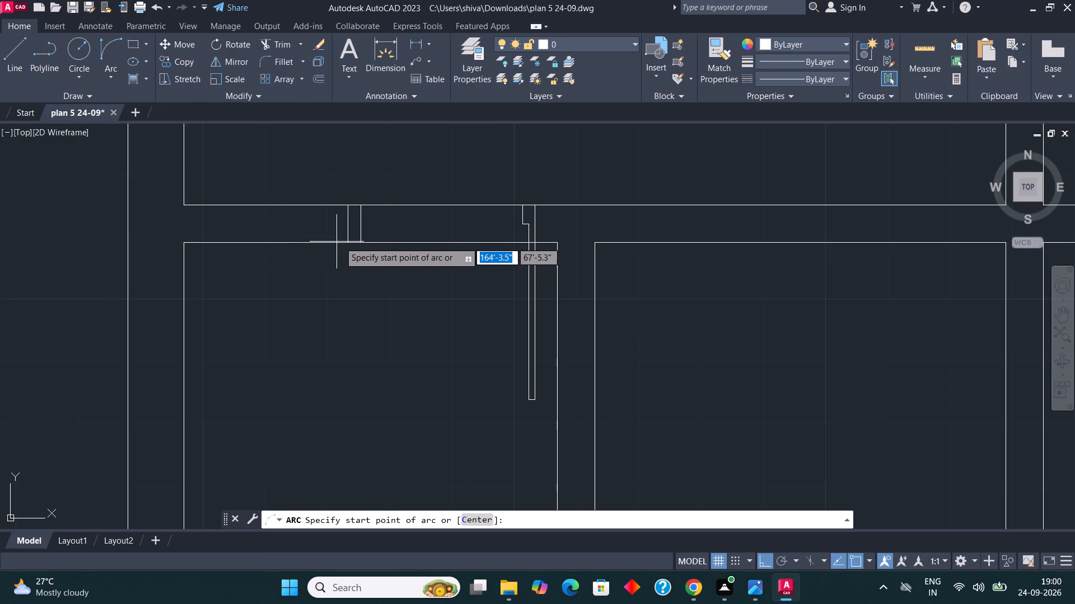
{"action": "left_click", "coordinate": [344, 242]}
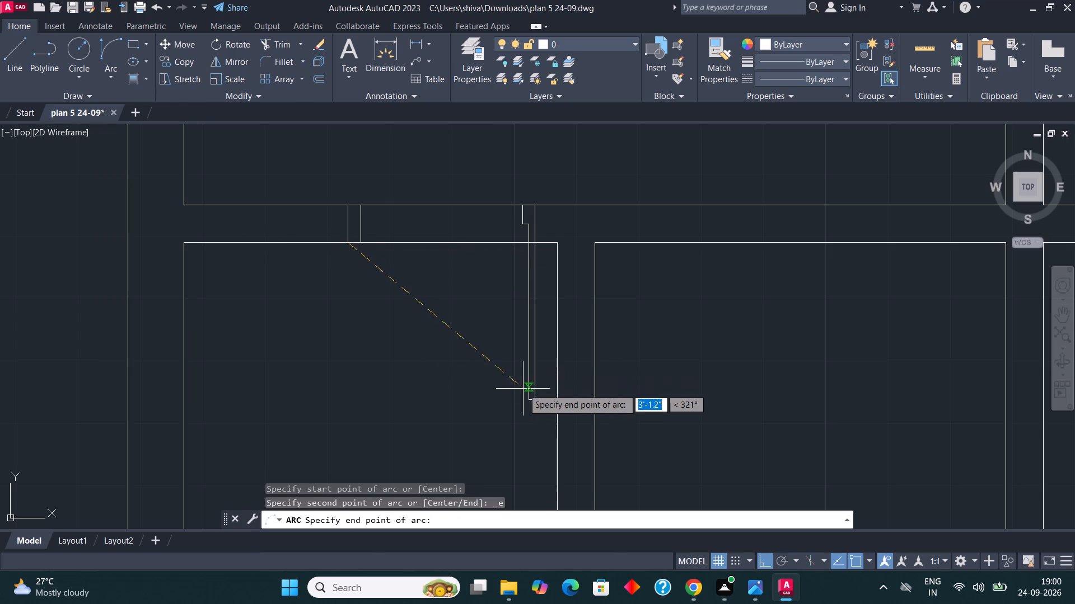
{"action": "left_click", "coordinate": [529, 400]}
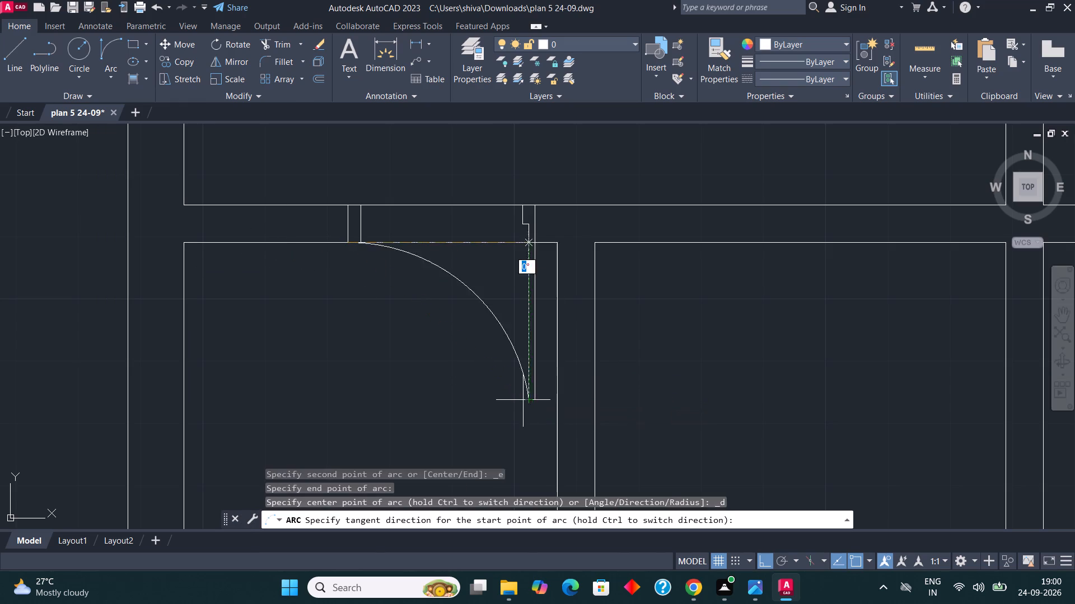
{"action": "left_click", "coordinate": [428, 417]}
{"action": "scroll", "coordinate": [417, 192], "scroll_direction": "up", "scroll_amount": 1}
{"action": "key", "text": "Escape"}
{"action": "key", "text": "Escape"}
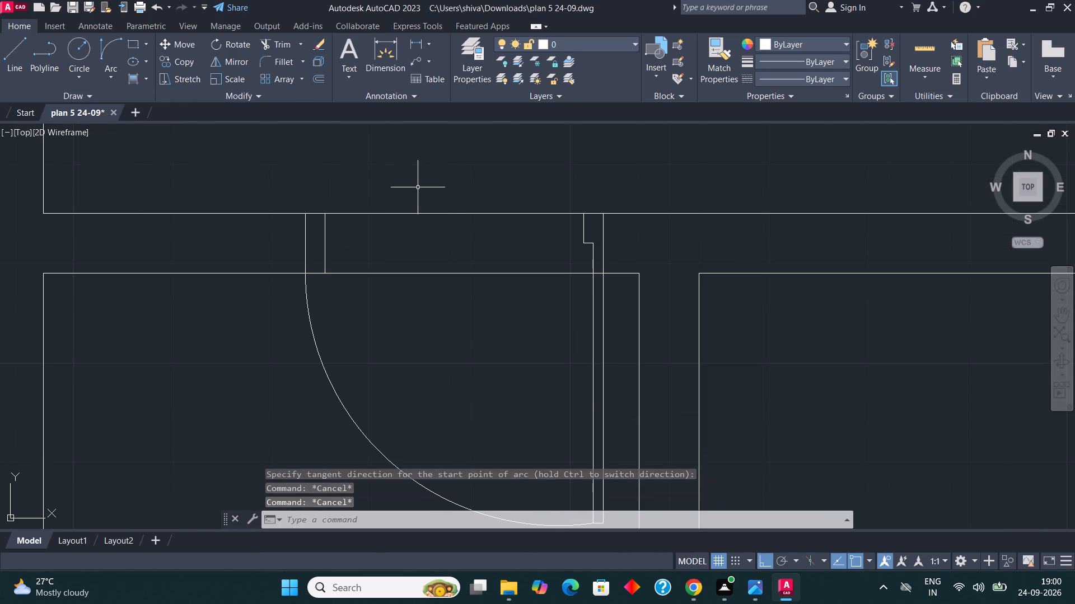
Trim both wall faces across the door opening, including the leftover pieces beside the right frame and between the leaf lines.
{"action": "type", "text": "TR"}
{"action": "key", "text": "Return"}
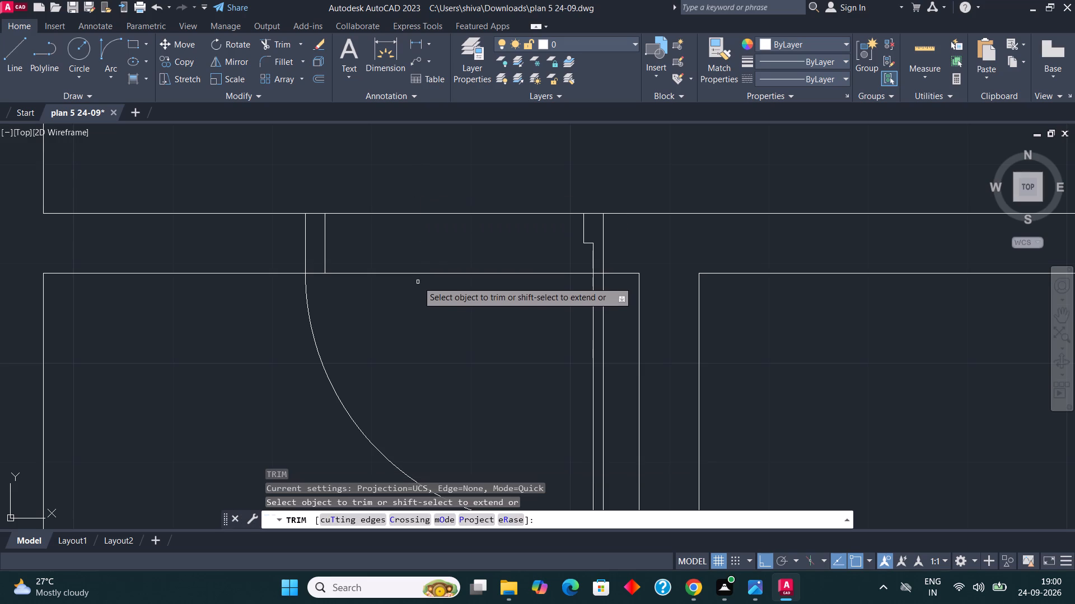
{"action": "left_click", "coordinate": [417, 273]}
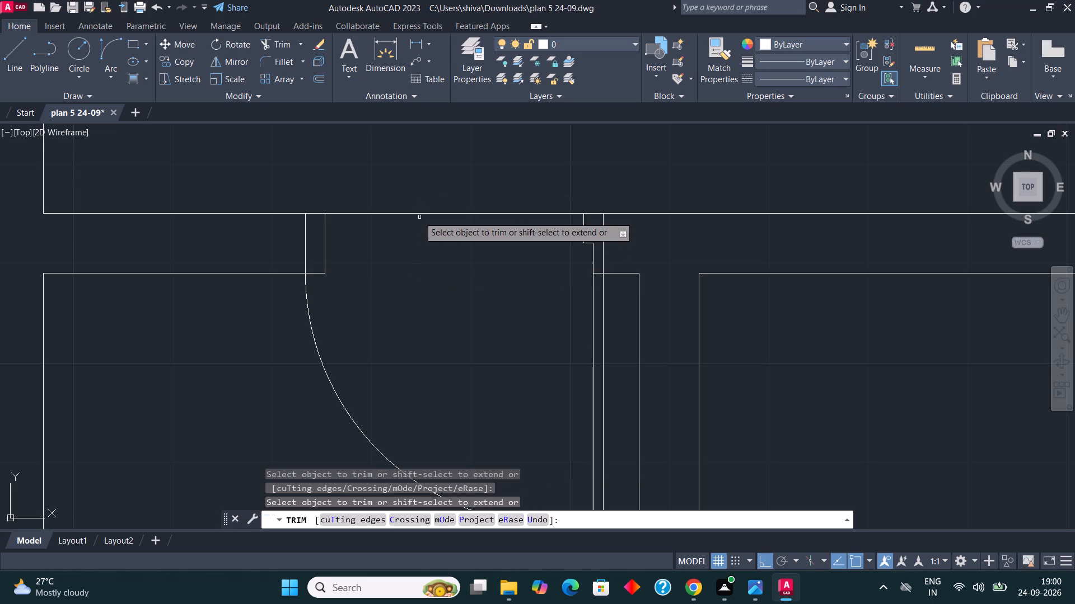
{"action": "left_click", "coordinate": [419, 214]}
{"action": "scroll", "coordinate": [417, 213], "scroll_direction": "down", "scroll_amount": 1}
{"action": "scroll", "coordinate": [513, 216], "scroll_direction": "up", "scroll_amount": 2}
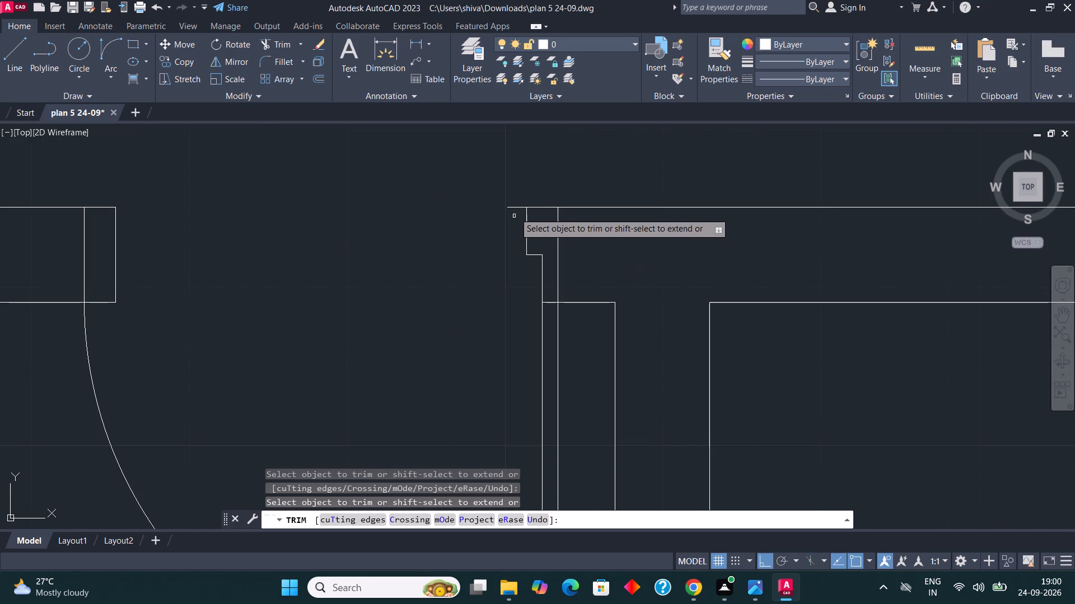
{"action": "left_click", "coordinate": [513, 205]}
{"action": "left_click", "coordinate": [513, 224]}
{"action": "scroll", "coordinate": [519, 195], "scroll_direction": "down", "scroll_amount": 2}
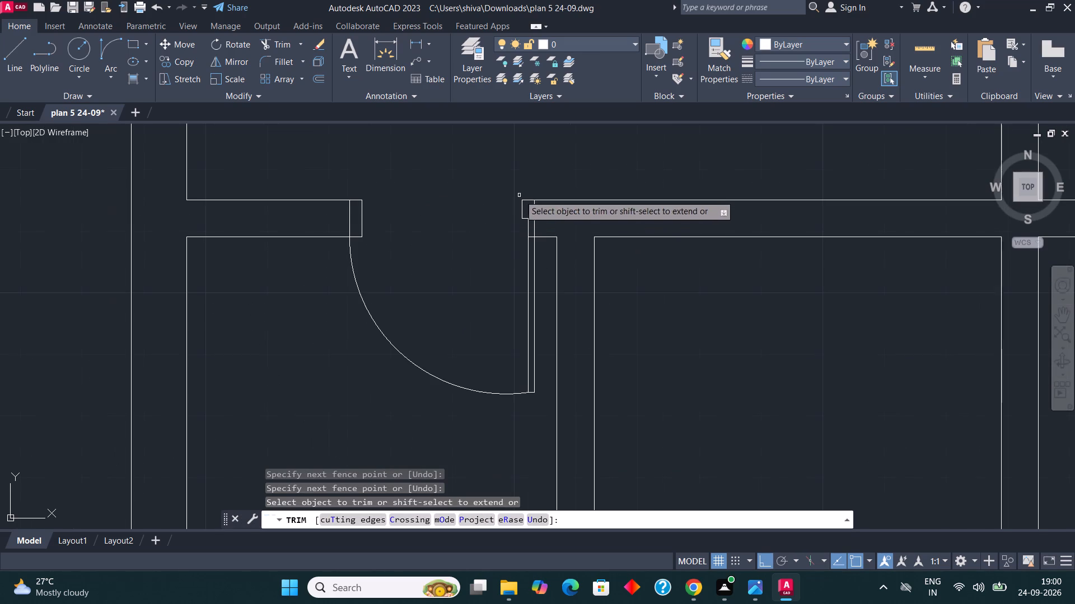
{"action": "scroll", "coordinate": [521, 239], "scroll_direction": "up", "scroll_amount": 2}
{"action": "left_click", "coordinate": [537, 234]}
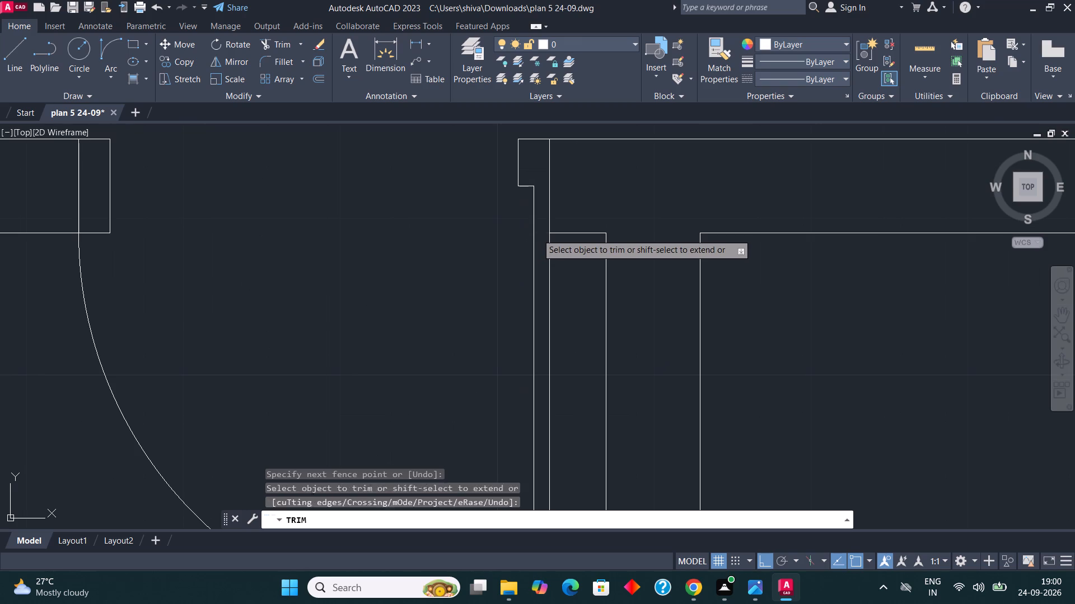
{"action": "key", "text": "Escape"}
{"action": "key", "text": "Escape"}
{"action": "key", "text": "Escape"}
Copy the finished door with its frames, leaf and swing from the first small room into the second, beside the central wall.
{"action": "left_click", "coordinate": [587, 204]}
{"action": "left_click", "coordinate": [500, 175]}
{"action": "scroll", "coordinate": [545, 171], "scroll_direction": "down", "scroll_amount": 1}
{"action": "left_click", "coordinate": [557, 289]}
{"action": "left_click", "coordinate": [514, 281]}
{"action": "scroll", "coordinate": [524, 272], "scroll_direction": "down", "scroll_amount": 1}
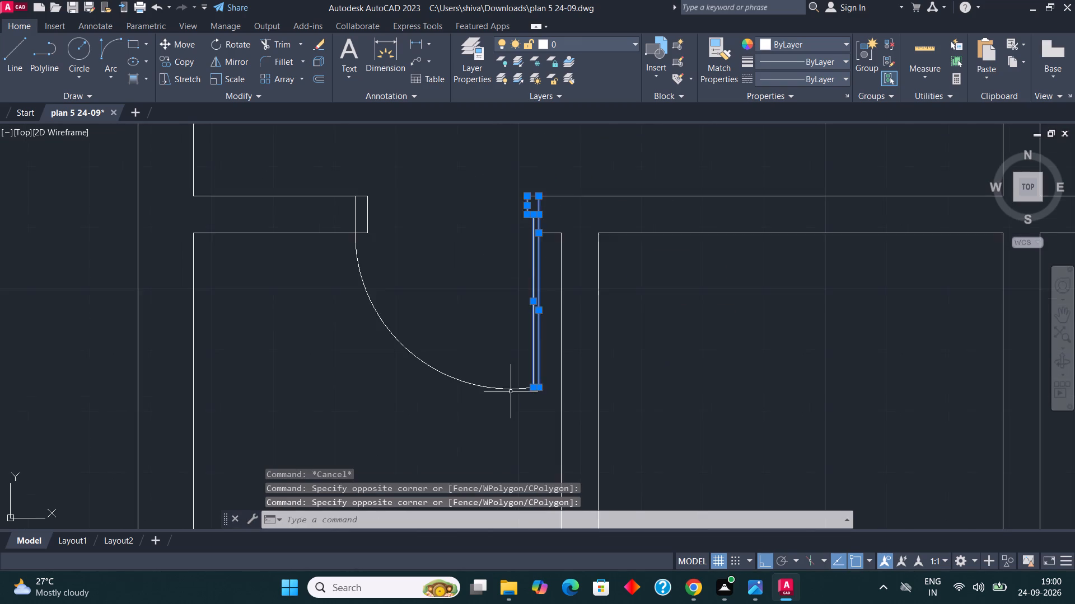
{"action": "scroll", "coordinate": [511, 391], "scroll_direction": "up", "scroll_amount": 2}
{"action": "scroll", "coordinate": [587, 391], "scroll_direction": "up", "scroll_amount": 3}
{"action": "left_click_drag", "start_coordinate": [469, 394], "coordinate": [460, 390]}
{"action": "left_click", "coordinate": [403, 301]}
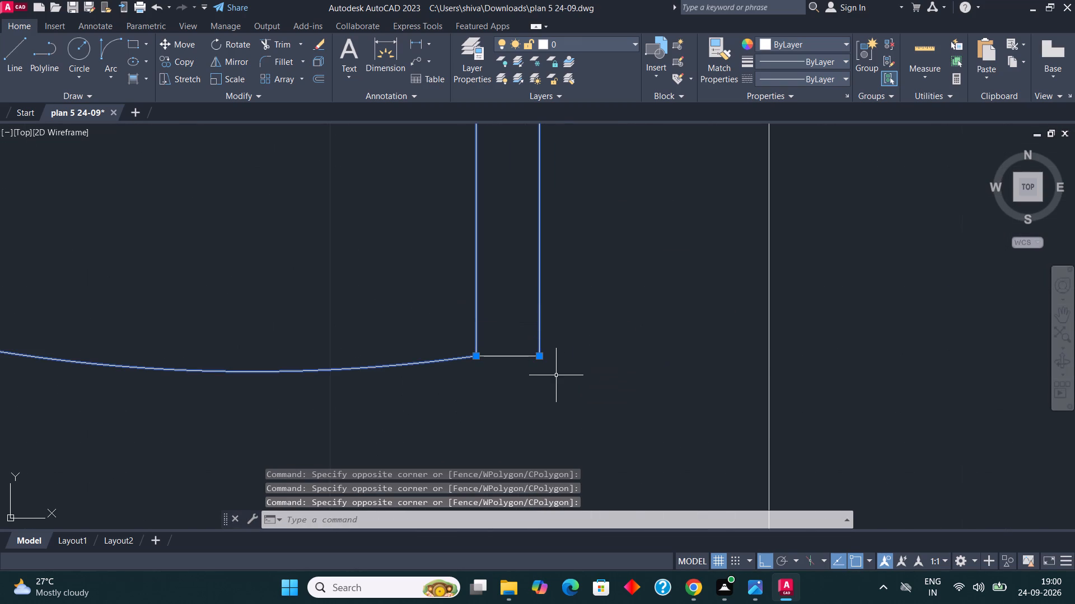
{"action": "left_click", "coordinate": [534, 372]}
{"action": "left_click", "coordinate": [520, 327]}
{"action": "scroll", "coordinate": [525, 366], "scroll_direction": "down", "scroll_amount": 6}
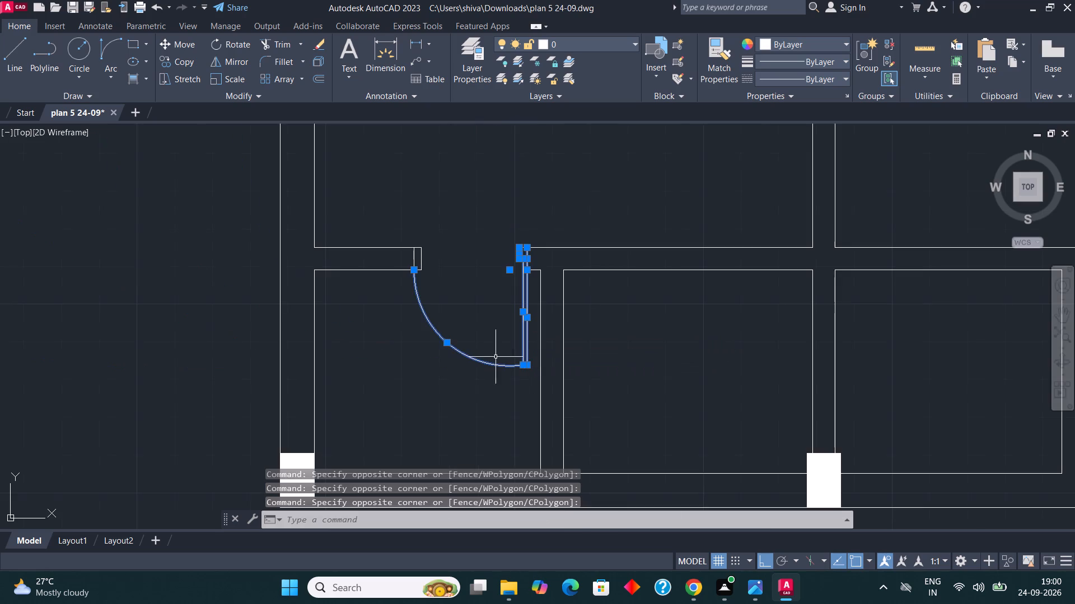
{"action": "scroll", "coordinate": [428, 276], "scroll_direction": "up", "scroll_amount": 2}
{"action": "scroll", "coordinate": [387, 224], "scroll_direction": "up", "scroll_amount": 2}
{"action": "left_click_drag", "start_coordinate": [437, 236], "coordinate": [426, 236]}
{"action": "left_click", "coordinate": [361, 242]}
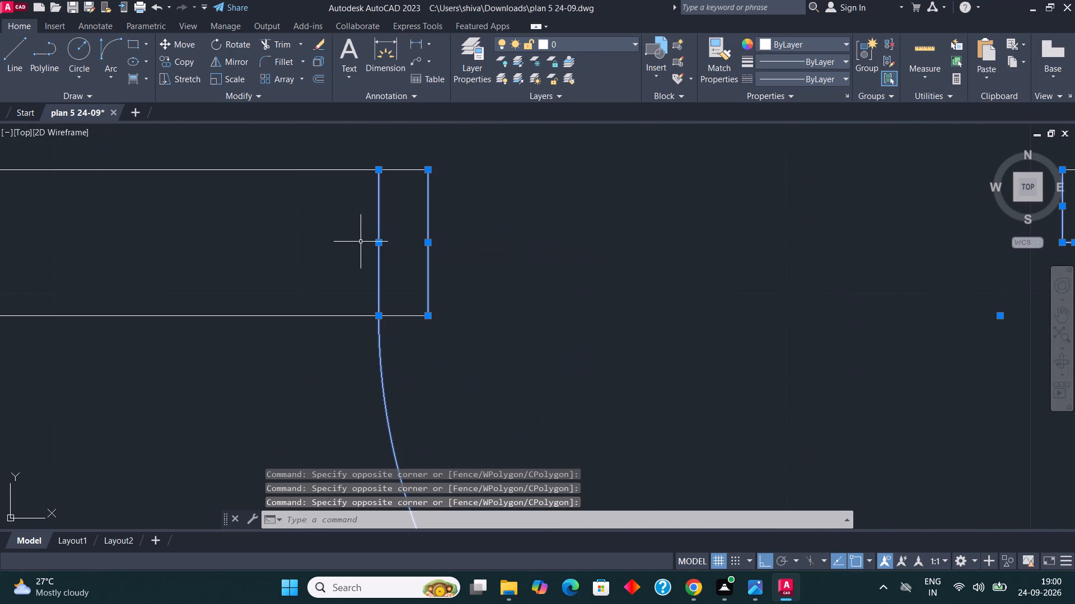
{"action": "scroll", "coordinate": [307, 242], "scroll_direction": "down", "scroll_amount": 2}
{"action": "scroll", "coordinate": [341, 284], "scroll_direction": "up", "scroll_amount": 2}
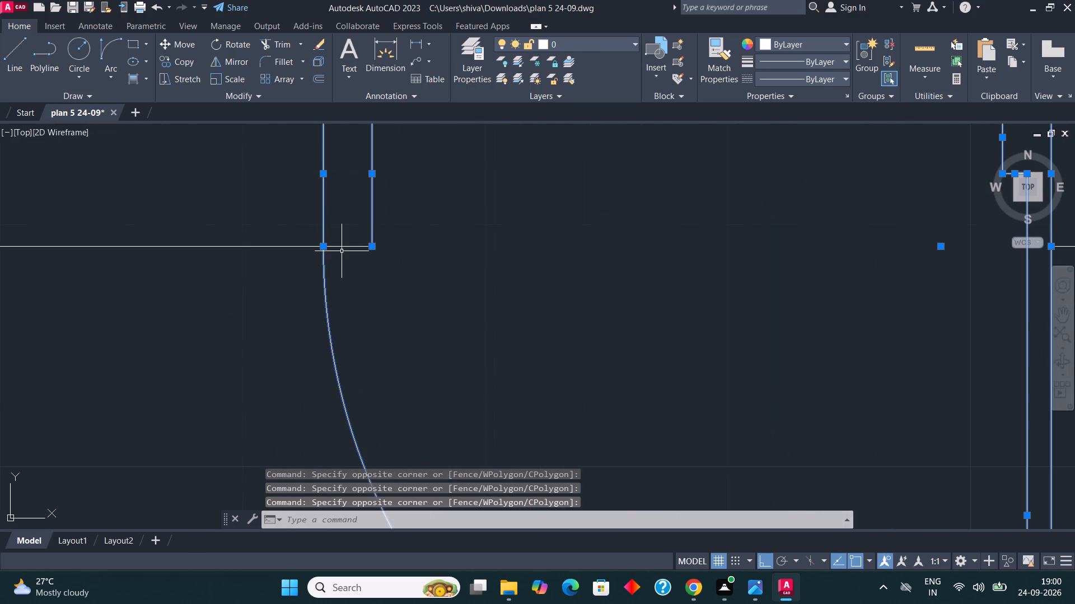
{"action": "scroll", "coordinate": [361, 302], "scroll_direction": "down", "scroll_amount": 3}
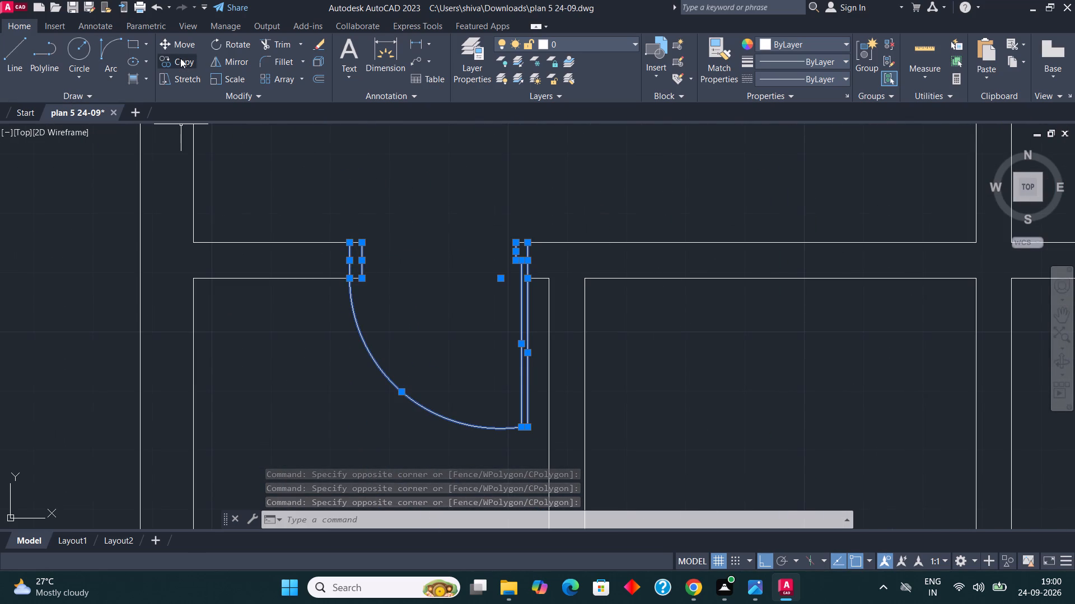
{"action": "left_click", "coordinate": [180, 58]}
{"action": "scroll", "coordinate": [226, 253], "scroll_direction": "down", "scroll_amount": 2}
{"action": "scroll", "coordinate": [343, 263], "scroll_direction": "up", "scroll_amount": 3}
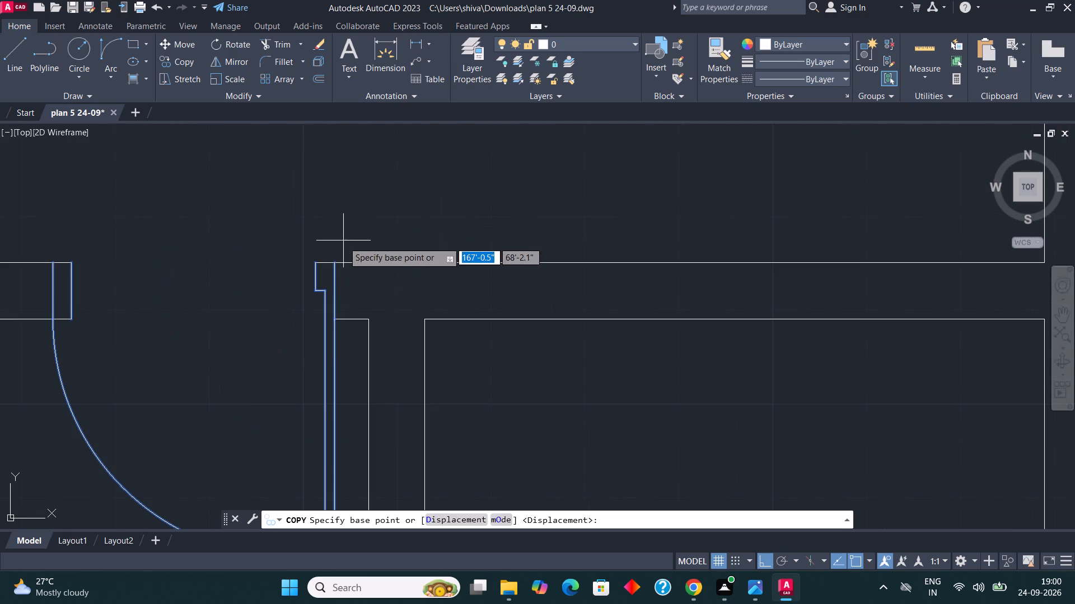
{"action": "left_click", "coordinate": [338, 263]}
{"action": "scroll", "coordinate": [268, 267], "scroll_direction": "down", "scroll_amount": 2}
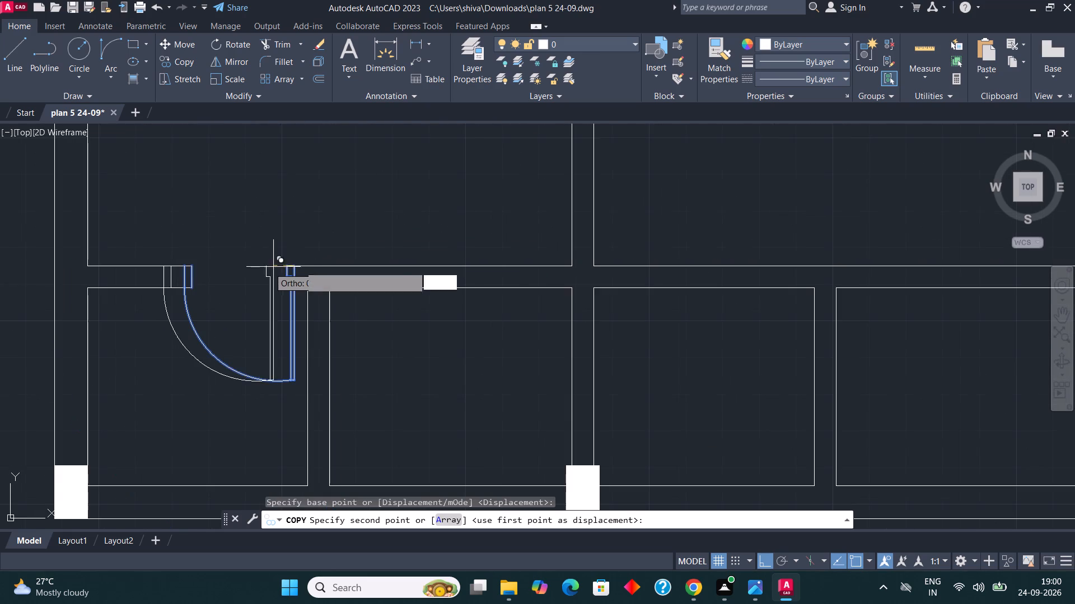
{"action": "scroll", "coordinate": [633, 285], "scroll_direction": "up", "scroll_amount": 1}
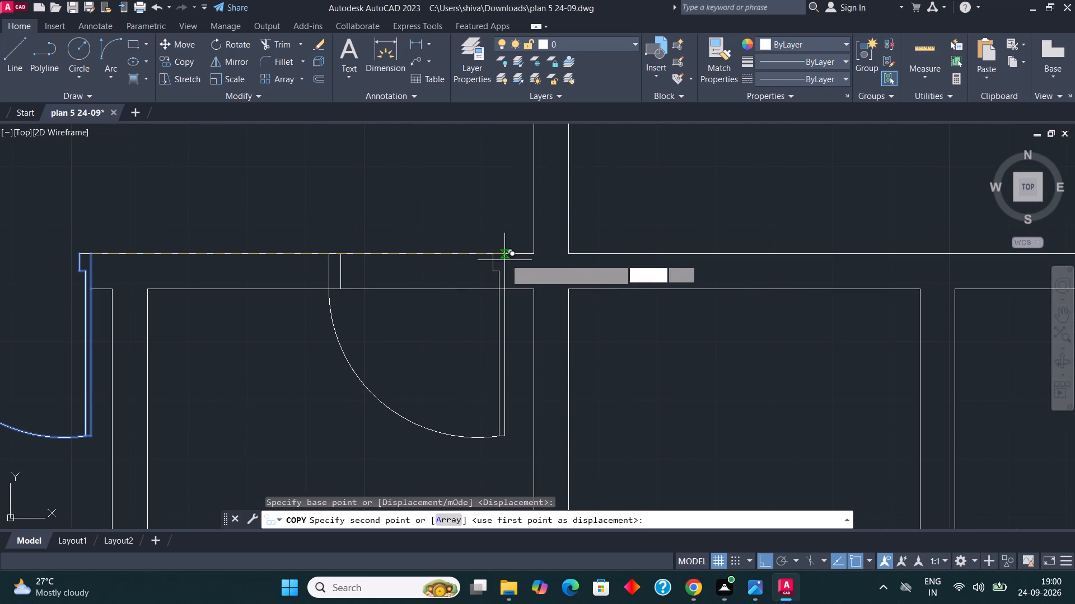
{"action": "scroll", "coordinate": [515, 259], "scroll_direction": "up", "scroll_amount": 2}
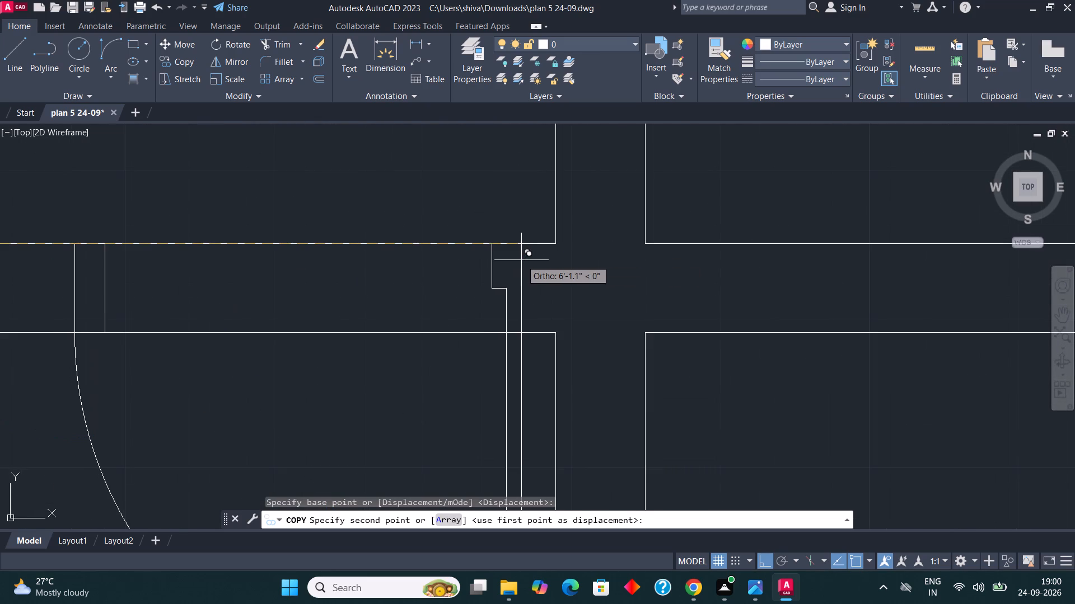
{"action": "left_click", "coordinate": [521, 260]}
Place further copies of the door in the third and fourth small rooms, beside each room's right wall.
{"action": "scroll", "coordinate": [386, 274], "scroll_direction": "down", "scroll_amount": 5}
{"action": "scroll", "coordinate": [520, 286], "scroll_direction": "up", "scroll_amount": 1}
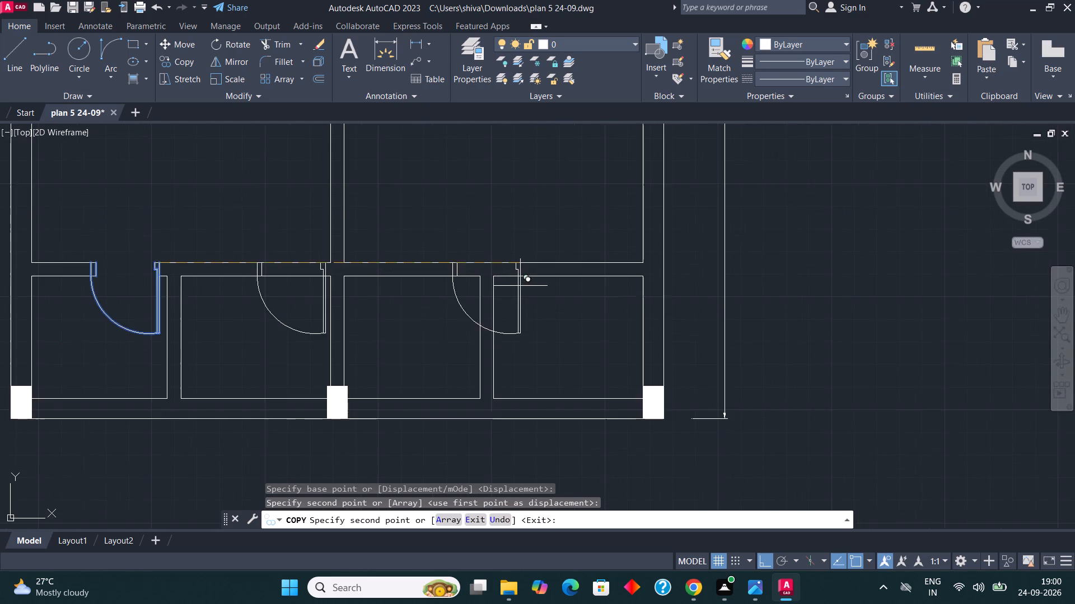
{"action": "scroll", "coordinate": [474, 282], "scroll_direction": "up", "scroll_amount": 3}
{"action": "left_click", "coordinate": [479, 281]}
{"action": "scroll", "coordinate": [264, 281], "scroll_direction": "down", "scroll_amount": 3}
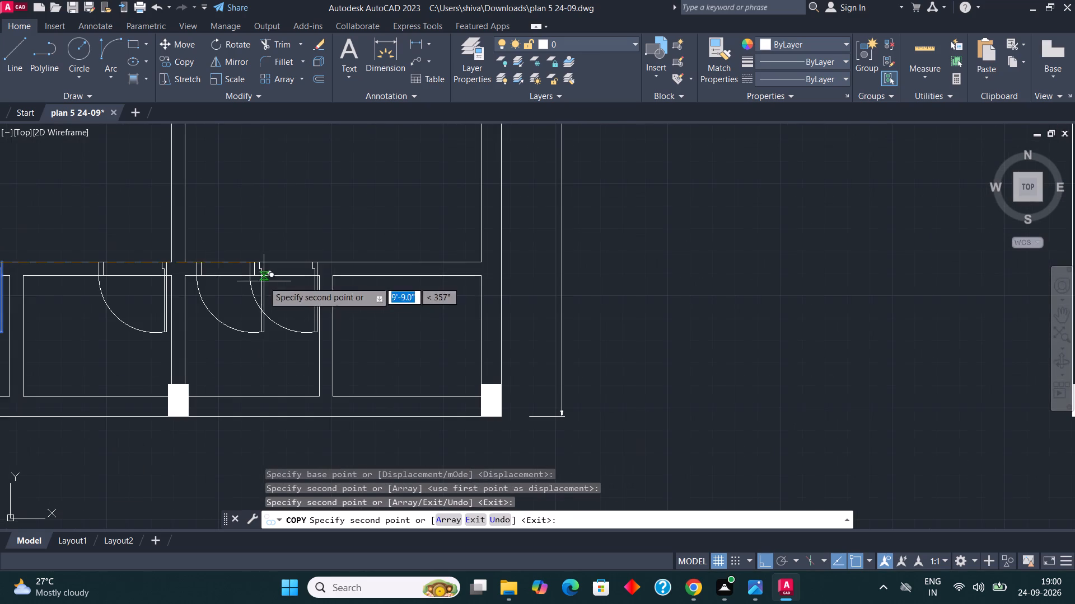
{"action": "scroll", "coordinate": [455, 291], "scroll_direction": "up", "scroll_amount": 2}
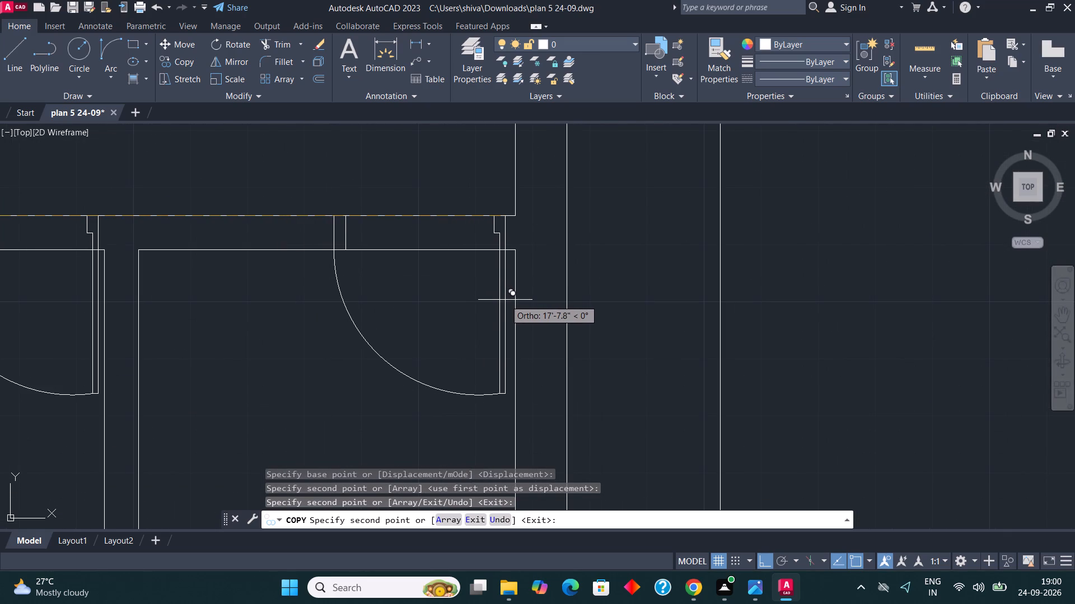
{"action": "left_click", "coordinate": [505, 300]}
{"action": "key", "text": "Escape"}
{"action": "key", "text": "Escape"}
Trim both wall faces across the door openings of the second, third and fourth small rooms.
{"action": "scroll", "coordinate": [838, 281], "scroll_direction": "down", "scroll_amount": 3}
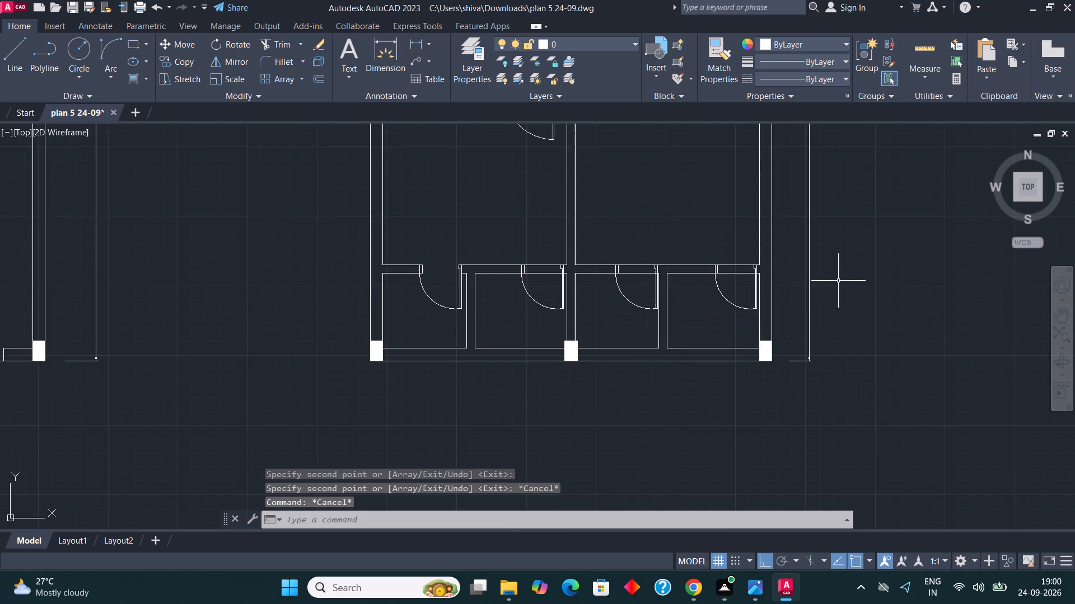
{"action": "scroll", "coordinate": [599, 307], "scroll_direction": "up", "scroll_amount": 2}
{"action": "key", "text": "Escape"}
{"action": "key", "text": "Escape"}
{"action": "key", "text": "t"}
{"action": "key", "text": "r"}
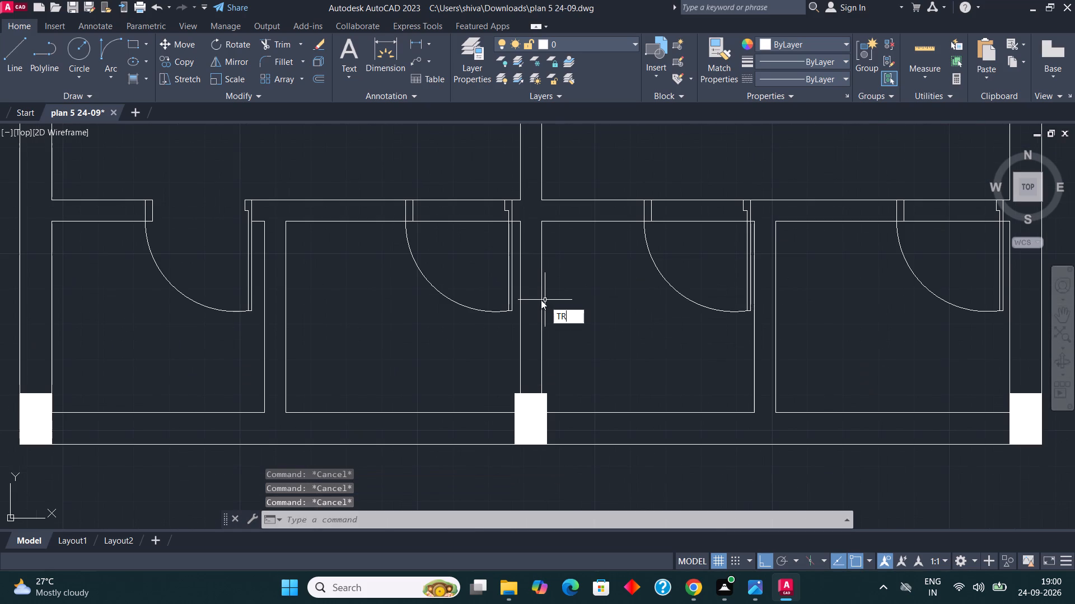
{"action": "key", "text": "Return"}
{"action": "left_click", "coordinate": [461, 168]}
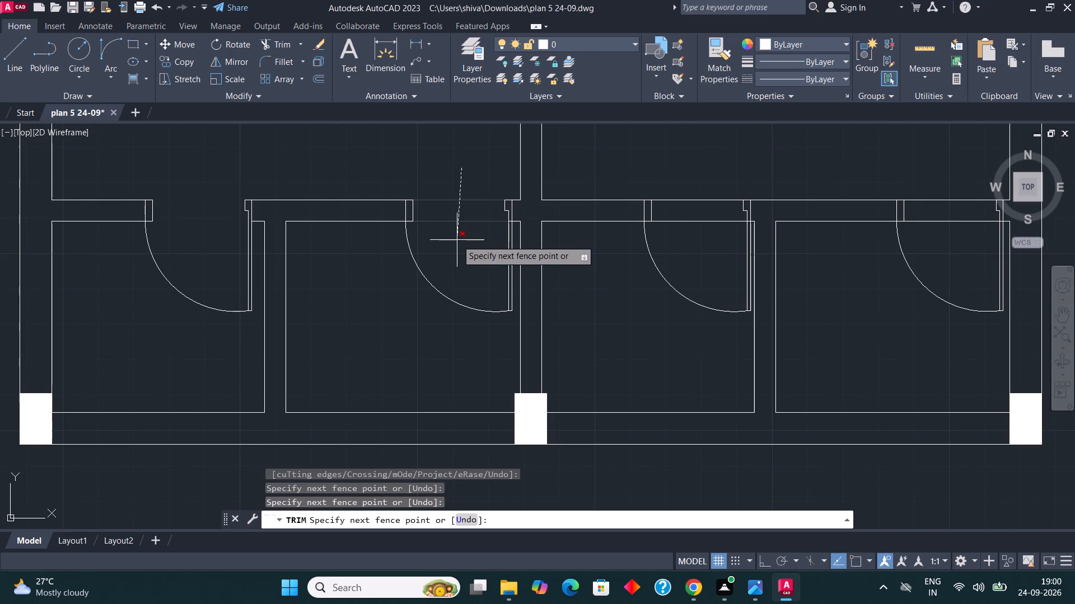
{"action": "left_click", "coordinate": [457, 240]}
{"action": "left_click", "coordinate": [677, 190]}
{"action": "left_click", "coordinate": [685, 264]}
{"action": "scroll", "coordinate": [371, 284], "scroll_direction": "down", "scroll_amount": 1}
{"action": "scroll", "coordinate": [808, 256], "scroll_direction": "up", "scroll_amount": 1}
{"action": "scroll", "coordinate": [674, 254], "scroll_direction": "up", "scroll_amount": 2}
{"action": "left_click", "coordinate": [674, 149]}
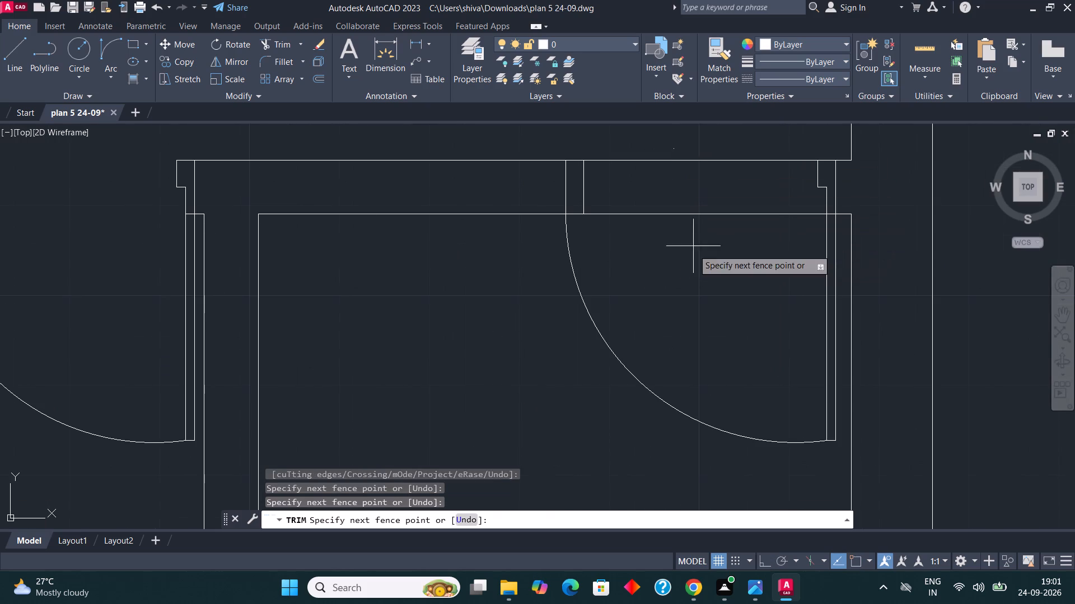
{"action": "left_click", "coordinate": [691, 261]}
Trim the leftover wall line between the leaf lines of each of the three copied doors.
{"action": "scroll", "coordinate": [694, 293], "scroll_direction": "down", "scroll_amount": 1}
{"action": "scroll", "coordinate": [777, 248], "scroll_direction": "up", "scroll_amount": 2}
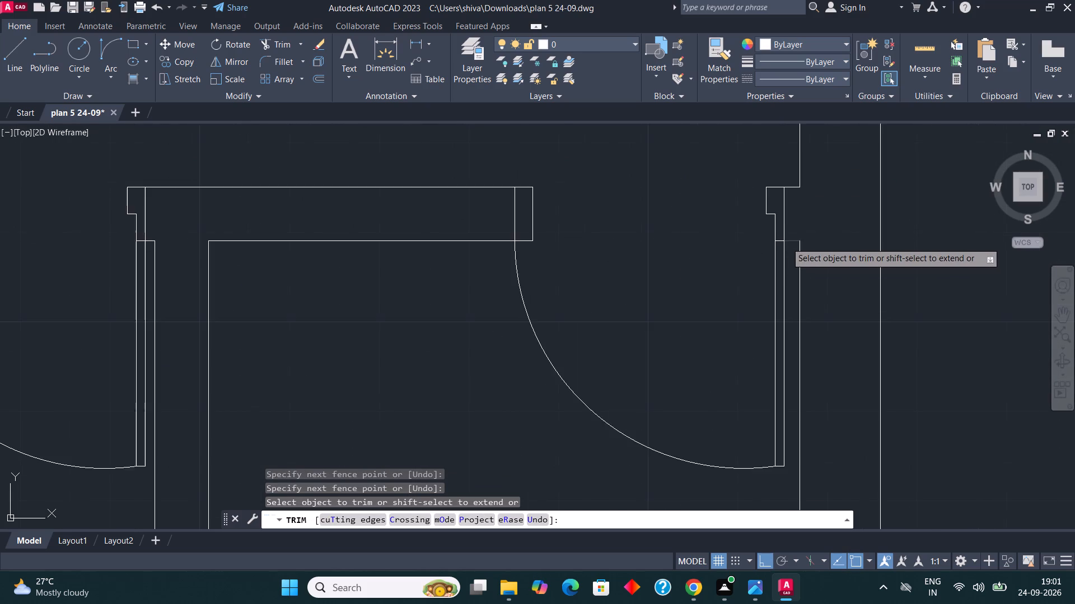
{"action": "left_click", "coordinate": [774, 240]}
{"action": "scroll", "coordinate": [790, 234], "scroll_direction": "down", "scroll_amount": 3}
{"action": "scroll", "coordinate": [547, 248], "scroll_direction": "up", "scroll_amount": 1}
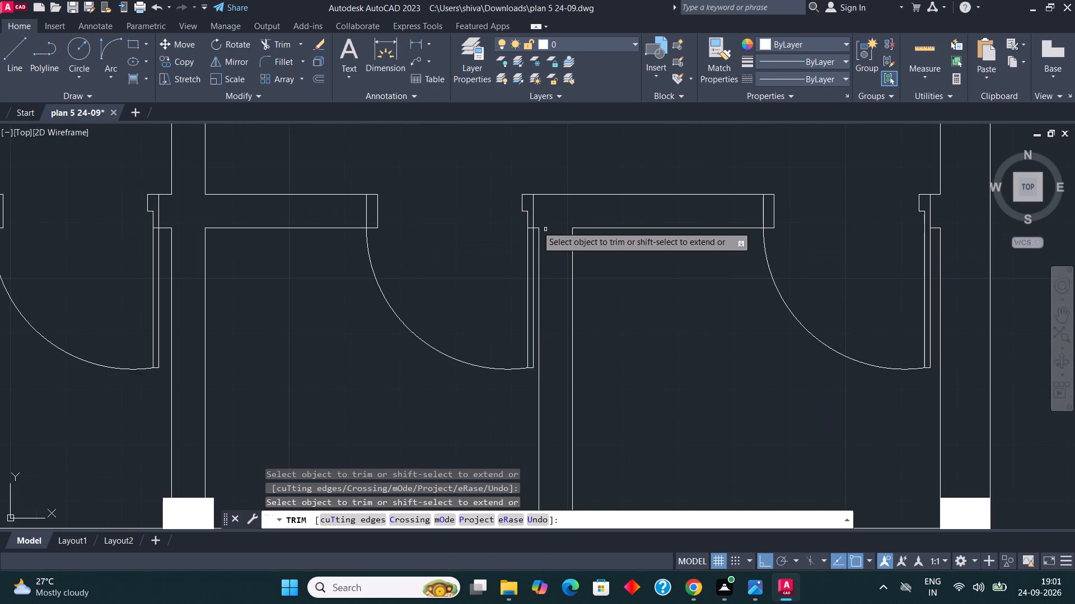
{"action": "scroll", "coordinate": [536, 226], "scroll_direction": "up", "scroll_amount": 4}
{"action": "left_click", "coordinate": [515, 231]}
{"action": "scroll", "coordinate": [604, 232], "scroll_direction": "down", "scroll_amount": 5}
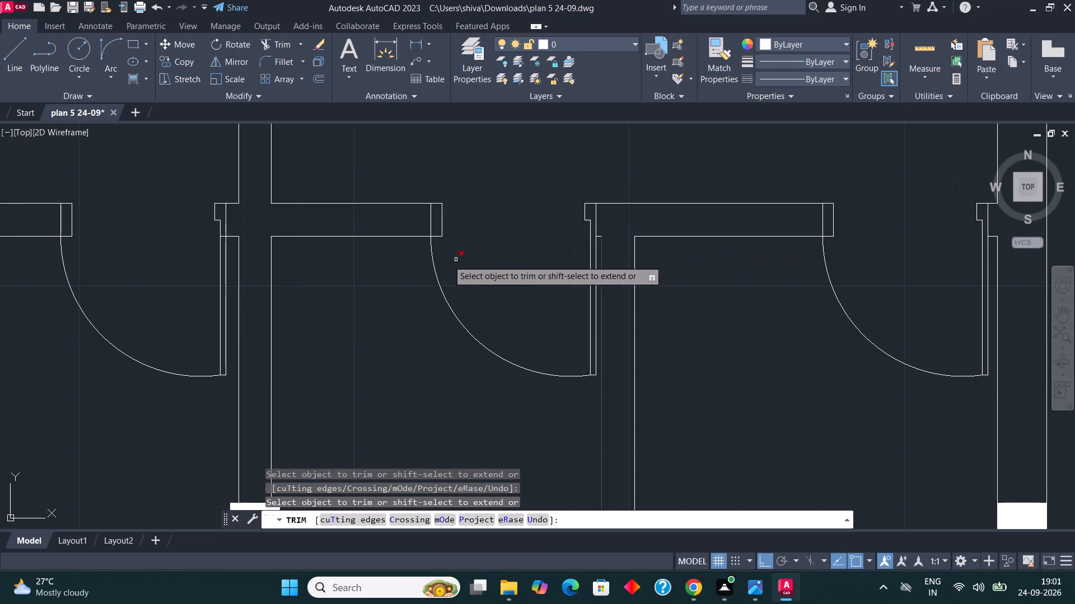
{"action": "scroll", "coordinate": [223, 240], "scroll_direction": "up", "scroll_amount": 3}
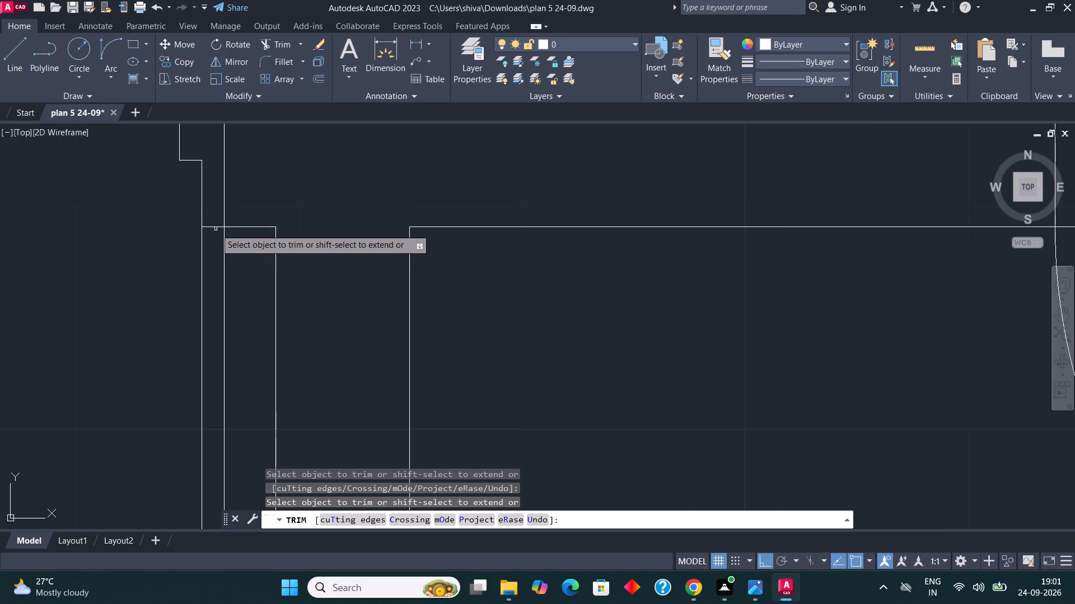
{"action": "left_click", "coordinate": [216, 229]}
{"action": "scroll", "coordinate": [572, 335], "scroll_direction": "down", "scroll_amount": 4}
{"action": "key", "text": "Escape"}
{"action": "key", "text": "Escape"}
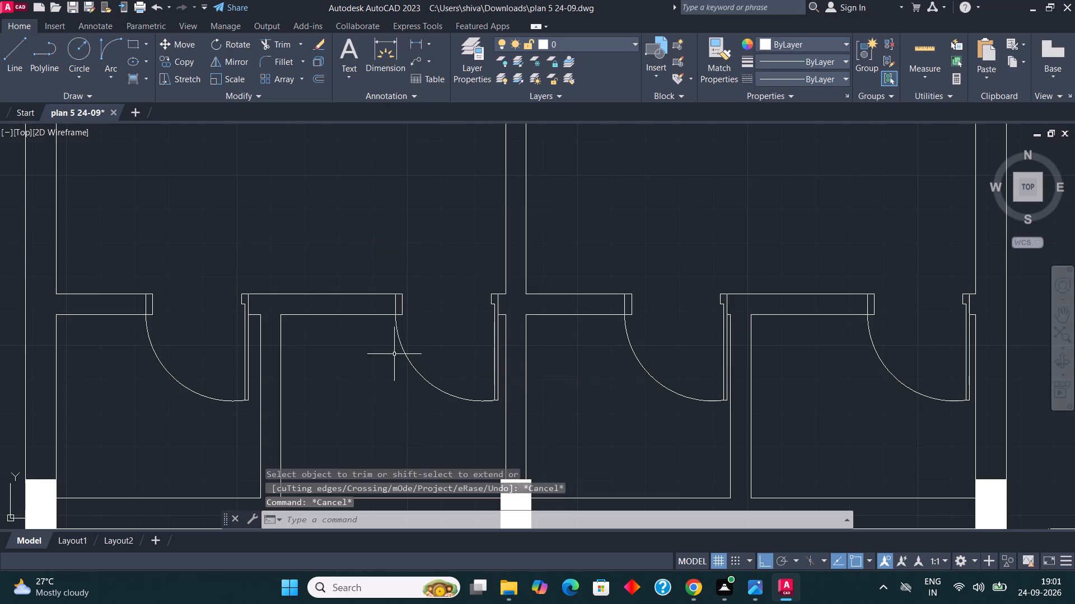
Review the second plan's layout against the labelled first plan and the neighbouring empty outline.
{"action": "key", "text": "Escape"}
{"action": "scroll", "coordinate": [460, 262], "scroll_direction": "down", "scroll_amount": 2}
{"action": "scroll", "coordinate": [490, 416], "scroll_direction": "down", "scroll_amount": 1}
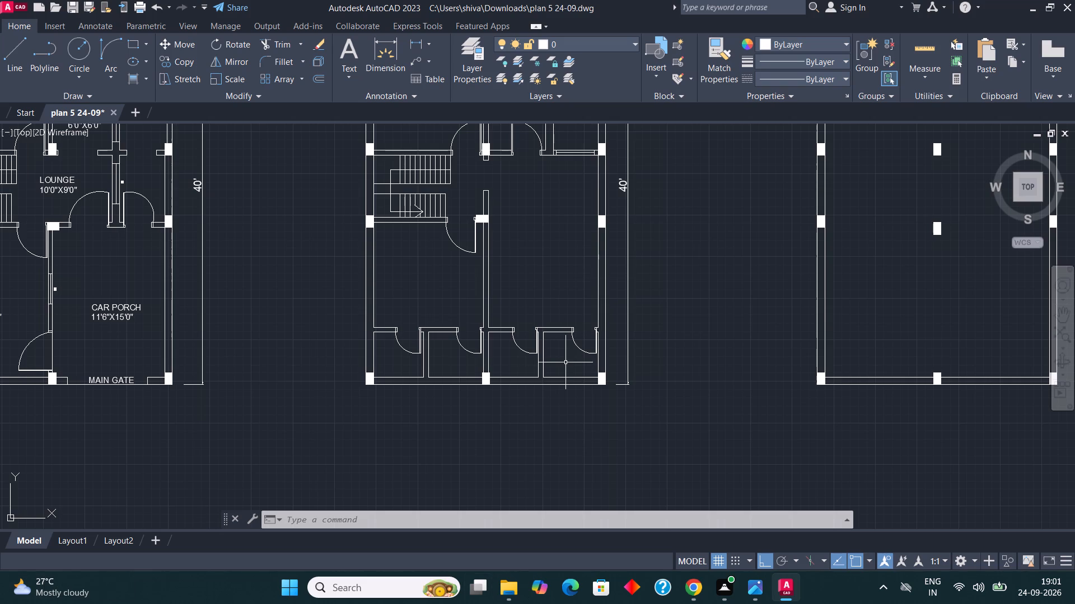
{"action": "scroll", "coordinate": [567, 364], "scroll_direction": "down", "scroll_amount": 2}
{"action": "scroll", "coordinate": [333, 362], "scroll_direction": "up", "scroll_amount": 3}
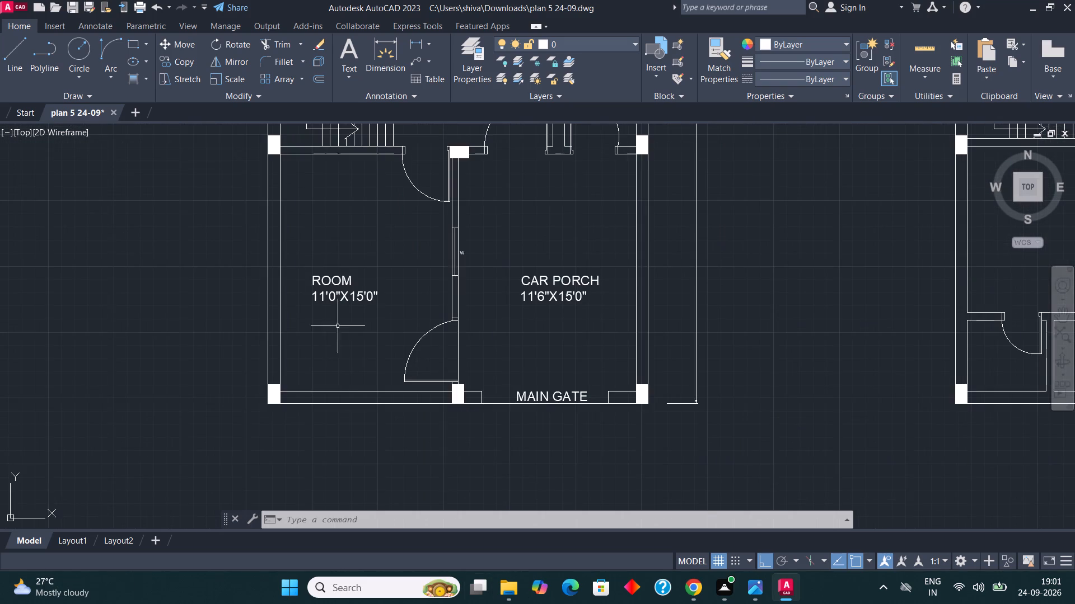
{"action": "scroll", "coordinate": [373, 414], "scroll_direction": "down", "scroll_amount": 1}
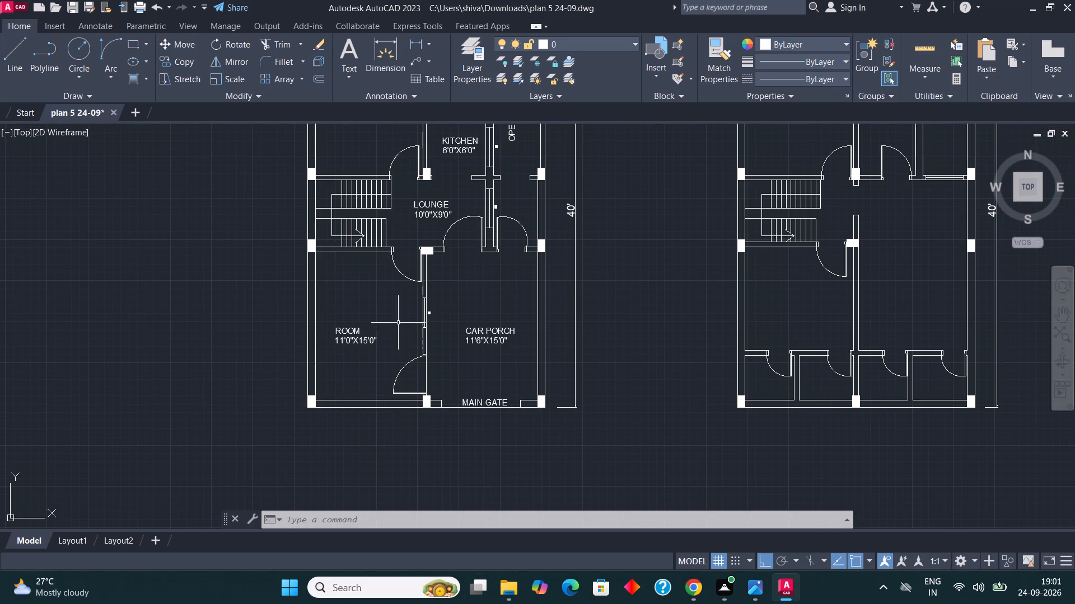
{"action": "scroll", "coordinate": [405, 403], "scroll_direction": "down", "scroll_amount": 2}
{"action": "scroll", "coordinate": [397, 305], "scroll_direction": "up", "scroll_amount": 2}
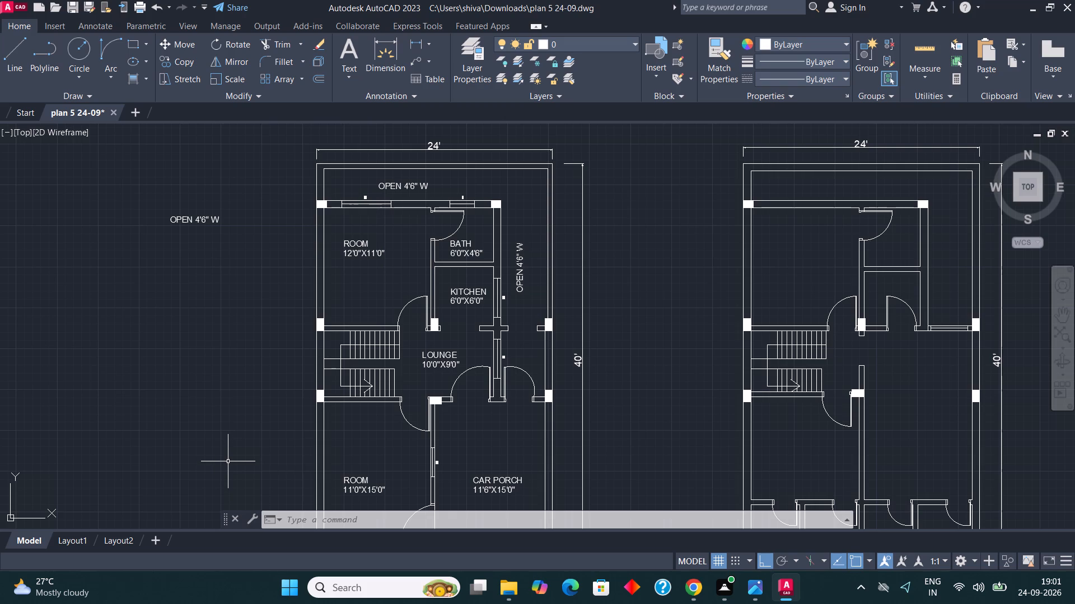
{"action": "scroll", "coordinate": [587, 280], "scroll_direction": "down", "scroll_amount": 2}
{"action": "scroll", "coordinate": [937, 393], "scroll_direction": "up", "scroll_amount": 2}
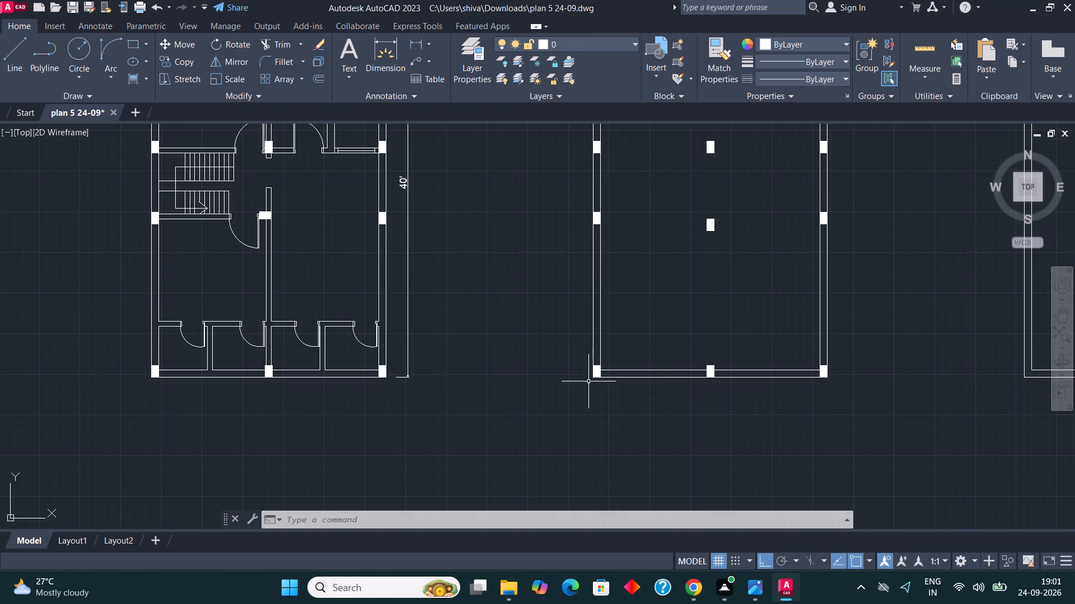
{"action": "scroll", "coordinate": [295, 344], "scroll_direction": "up", "scroll_amount": 1}
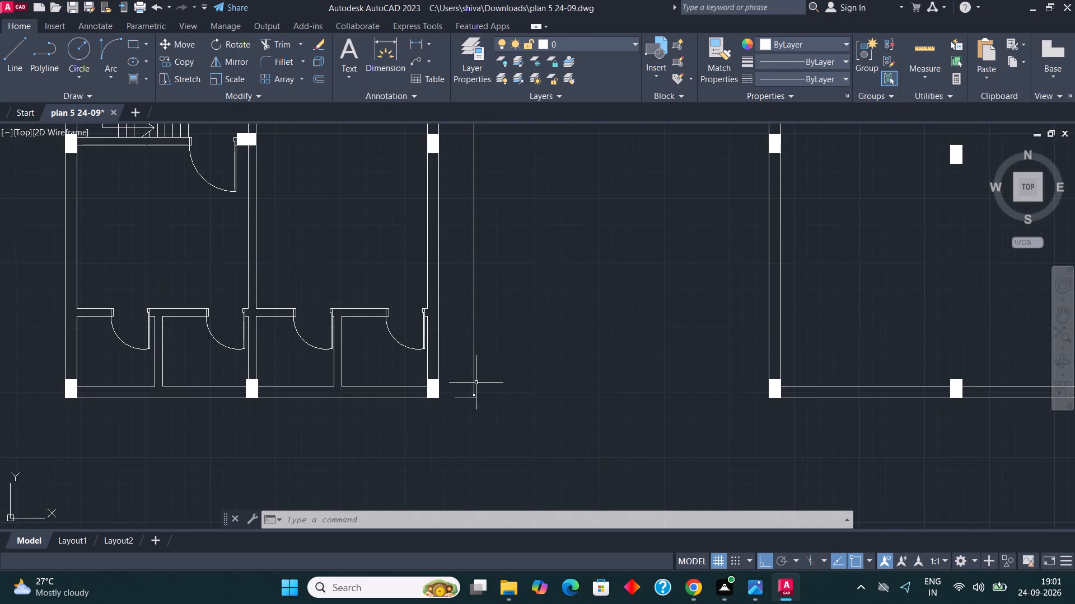
Erase the swing arc and leaf lines of the third small room's door, keeping its frames.
{"action": "scroll", "coordinate": [475, 384], "scroll_direction": "down", "scroll_amount": 1}
{"action": "scroll", "coordinate": [391, 358], "scroll_direction": "up", "scroll_amount": 2}
{"action": "scroll", "coordinate": [343, 356], "scroll_direction": "up", "scroll_amount": 1}
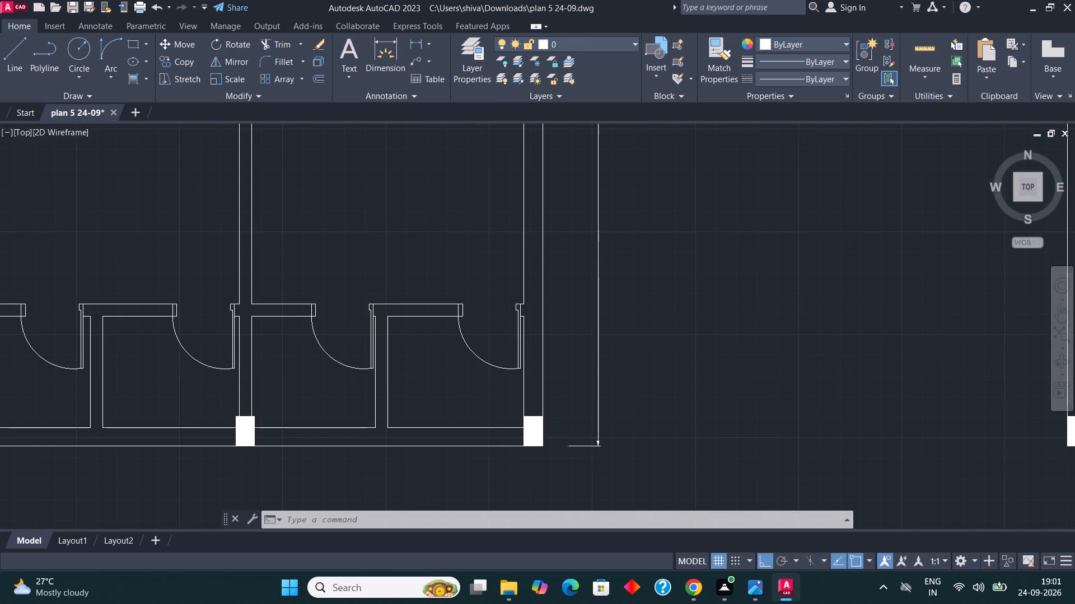
{"action": "scroll", "coordinate": [343, 356], "scroll_direction": "up", "scroll_amount": 1}
{"action": "left_click", "coordinate": [413, 388]}
{"action": "left_click_drag", "start_coordinate": [352, 426], "coordinate": [349, 411]}
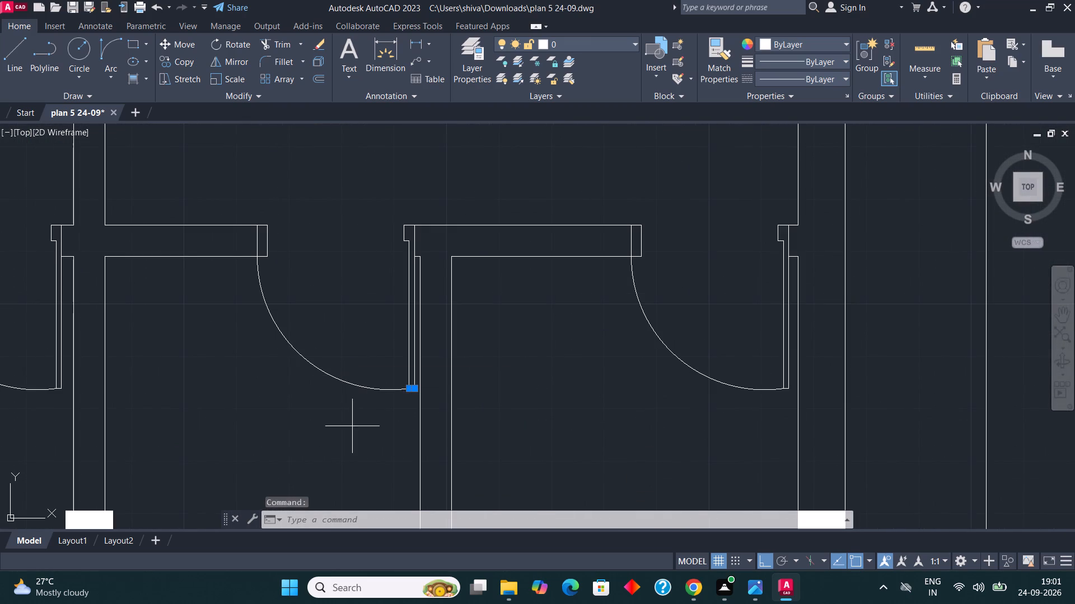
{"action": "left_click_drag", "start_coordinate": [349, 411], "coordinate": [324, 361]}
{"action": "left_click", "coordinate": [316, 346]}
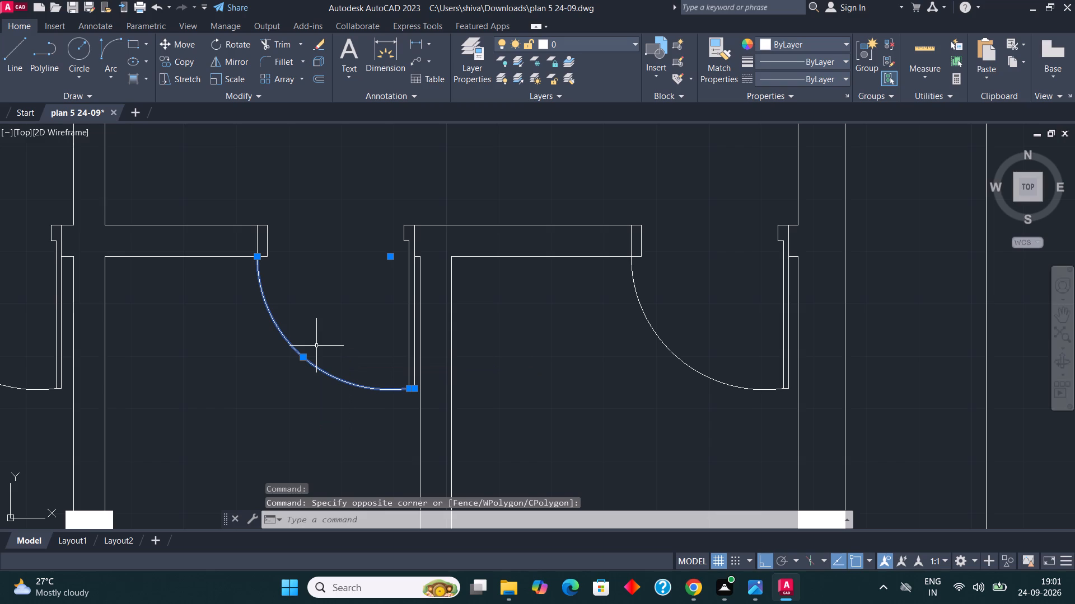
{"action": "key", "text": "Delete"}
{"action": "scroll", "coordinate": [422, 255], "scroll_direction": "up", "scroll_amount": 2}
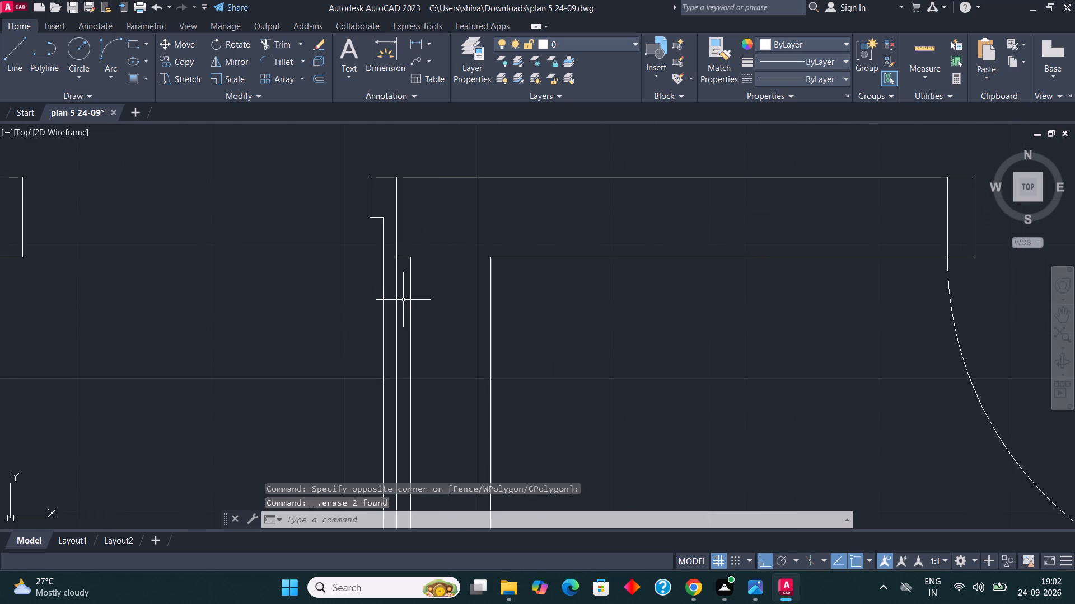
{"action": "left_click", "coordinate": [403, 300]}
{"action": "left_click", "coordinate": [358, 300]}
{"action": "key", "text": "Delete"}
{"action": "scroll", "coordinate": [473, 261], "scroll_direction": "down", "scroll_amount": 2}
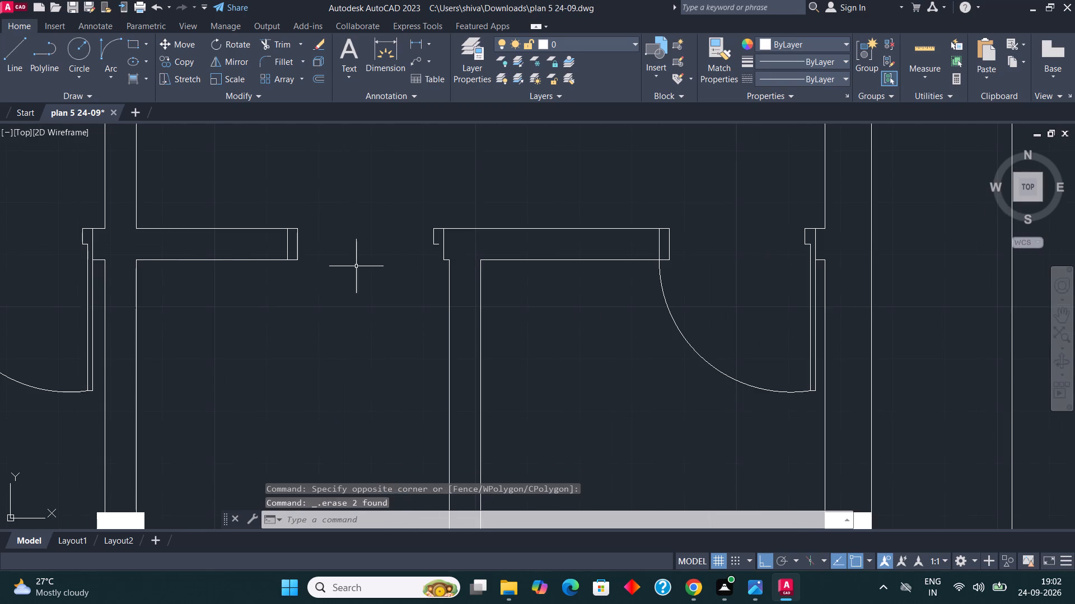
{"action": "scroll", "coordinate": [349, 263], "scroll_direction": "up", "scroll_amount": 1}
{"action": "scroll", "coordinate": [479, 235], "scroll_direction": "up", "scroll_amount": 2}
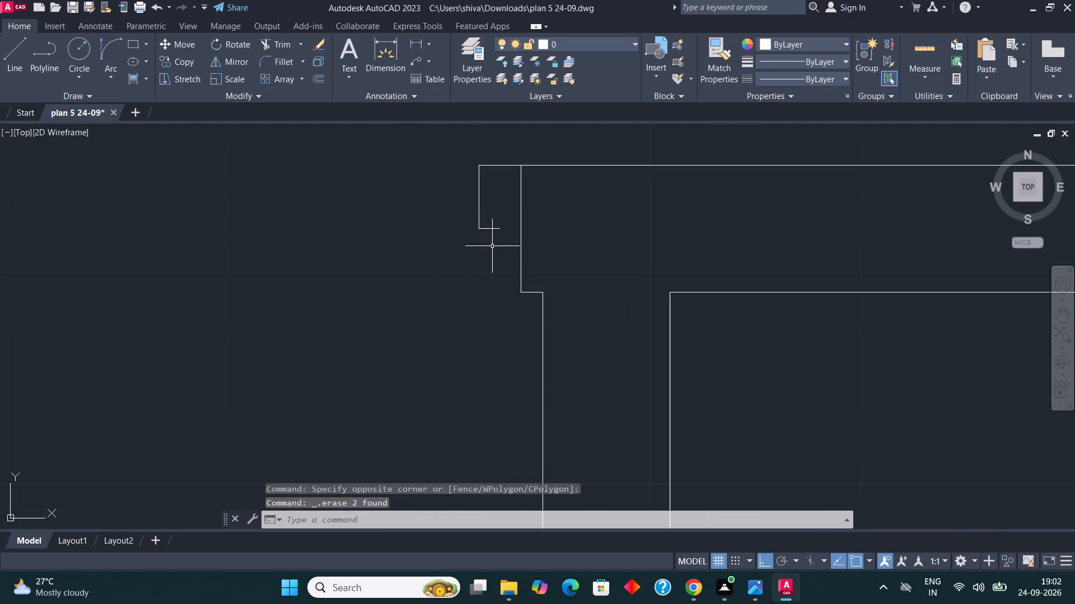
{"action": "scroll", "coordinate": [531, 252], "scroll_direction": "down", "scroll_amount": 2}
{"action": "key", "text": "Escape"}
{"action": "key", "text": "Escape"}
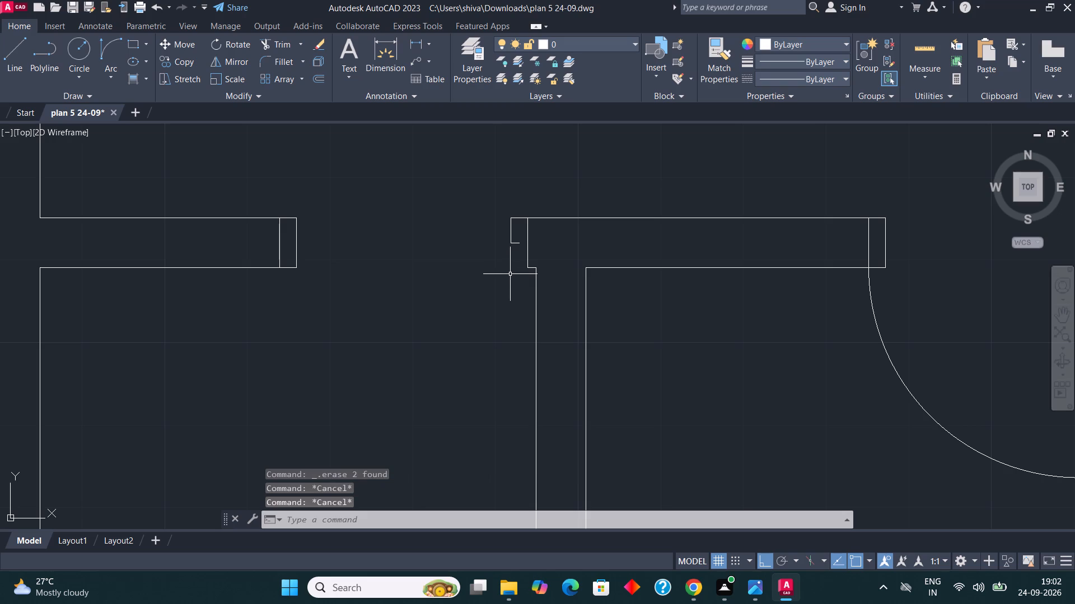
Draw a horizontal line through mid-wall across the third small room's opening, and stretch its end to the far edge of the opposite frame.
{"action": "key", "text": "l"}
{"action": "key", "text": "Return"}
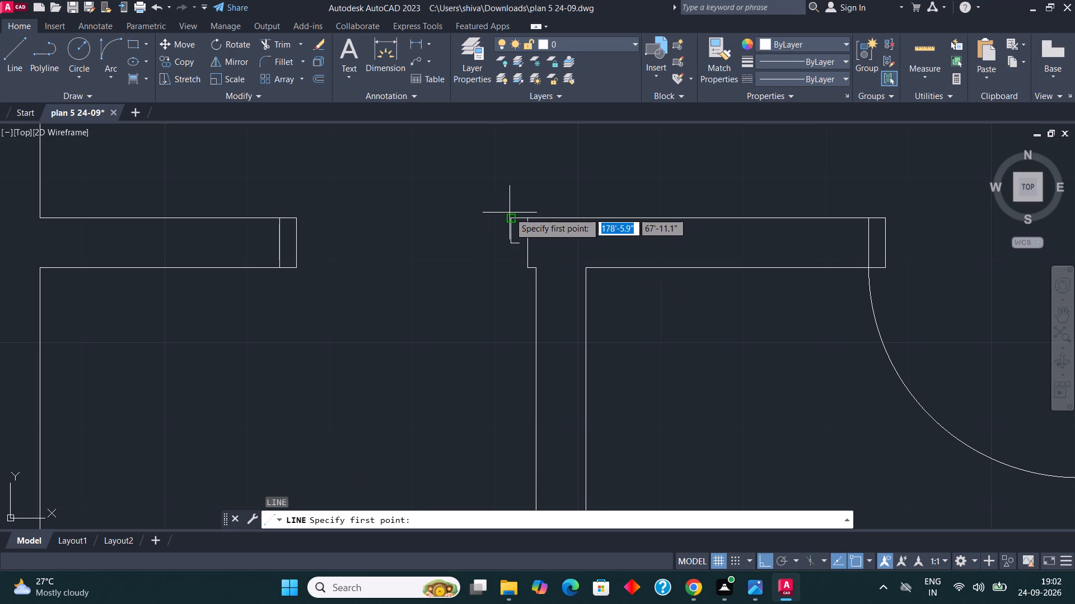
{"action": "left_click", "coordinate": [529, 240]}
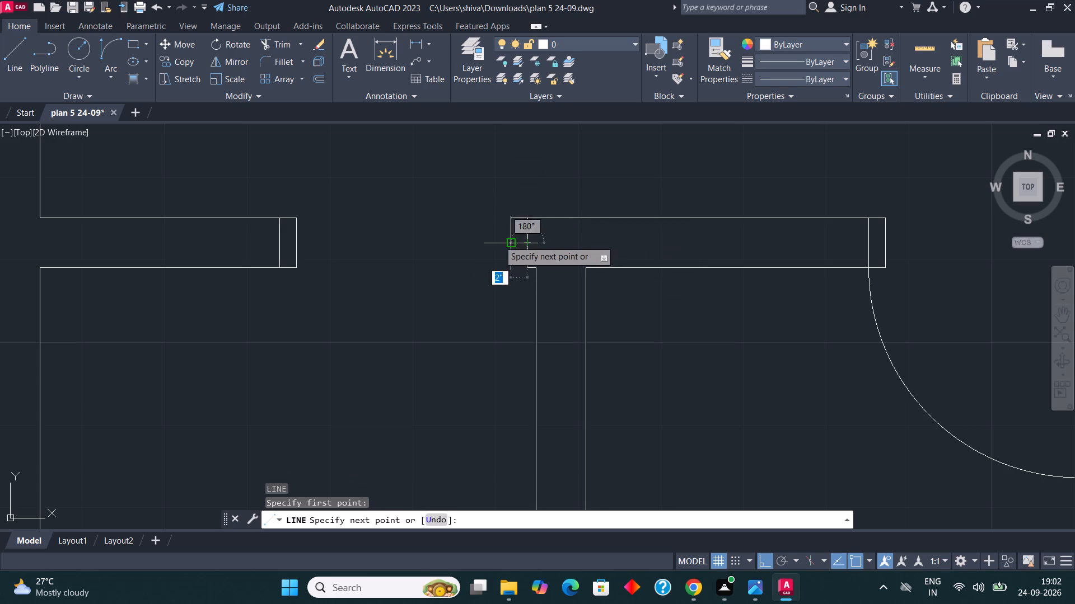
{"action": "scroll", "coordinate": [296, 238], "scroll_direction": "up", "scroll_amount": 2}
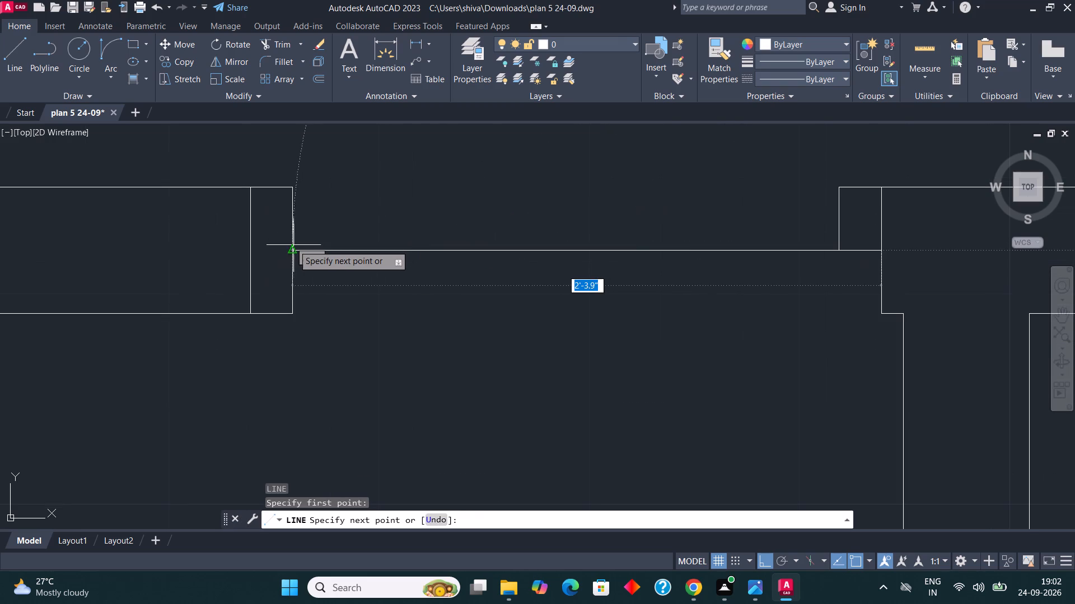
{"action": "left_click", "coordinate": [292, 247]}
{"action": "key", "text": "Escape"}
{"action": "left_click", "coordinate": [277, 265]}
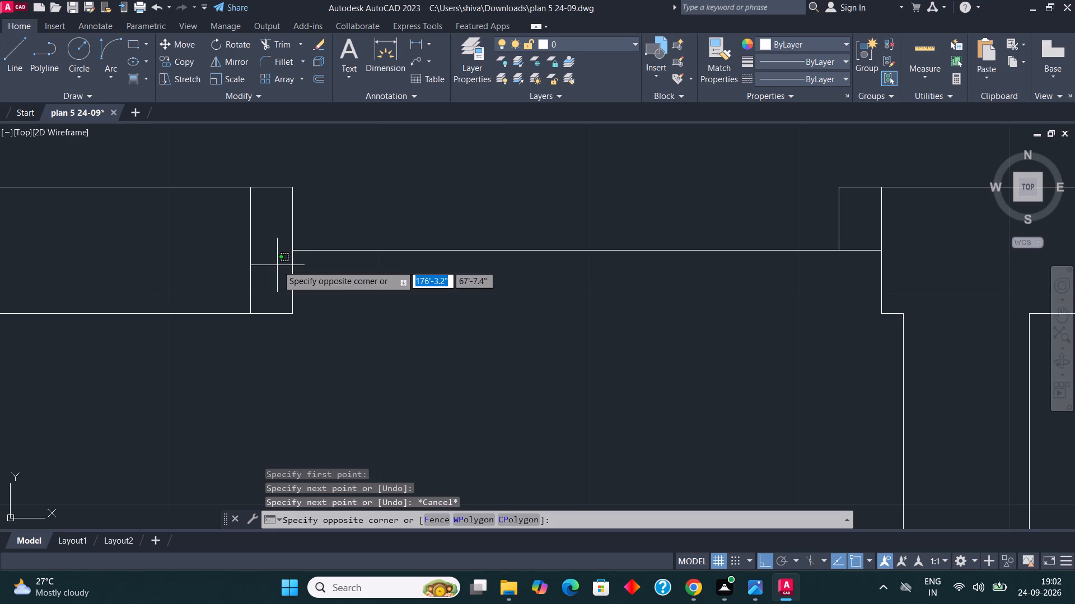
{"action": "key", "text": "Escape"}
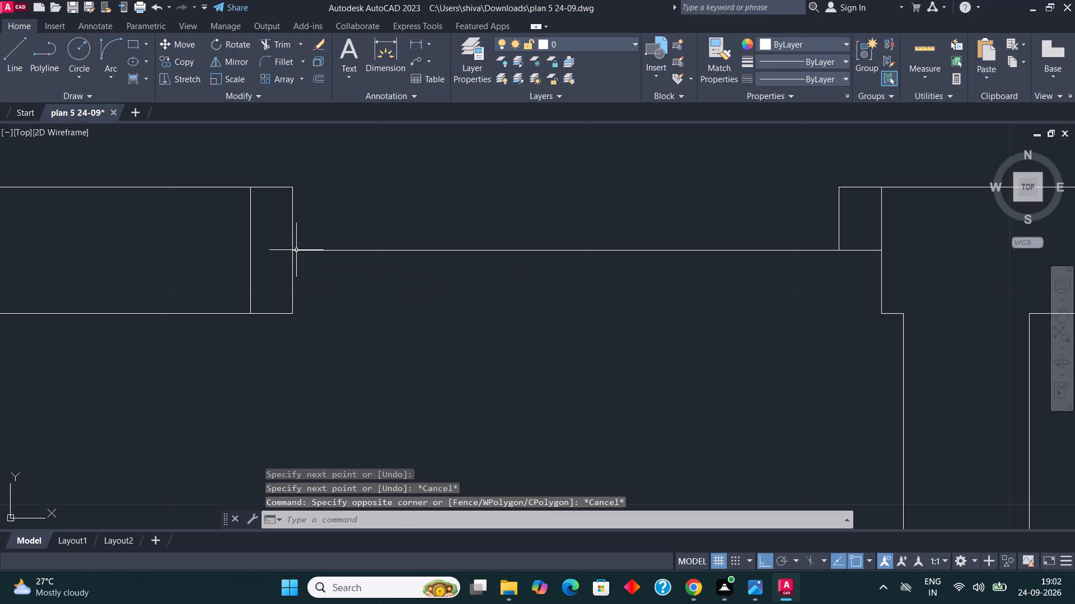
{"action": "left_click", "coordinate": [296, 250]}
{"action": "left_click", "coordinate": [291, 251]}
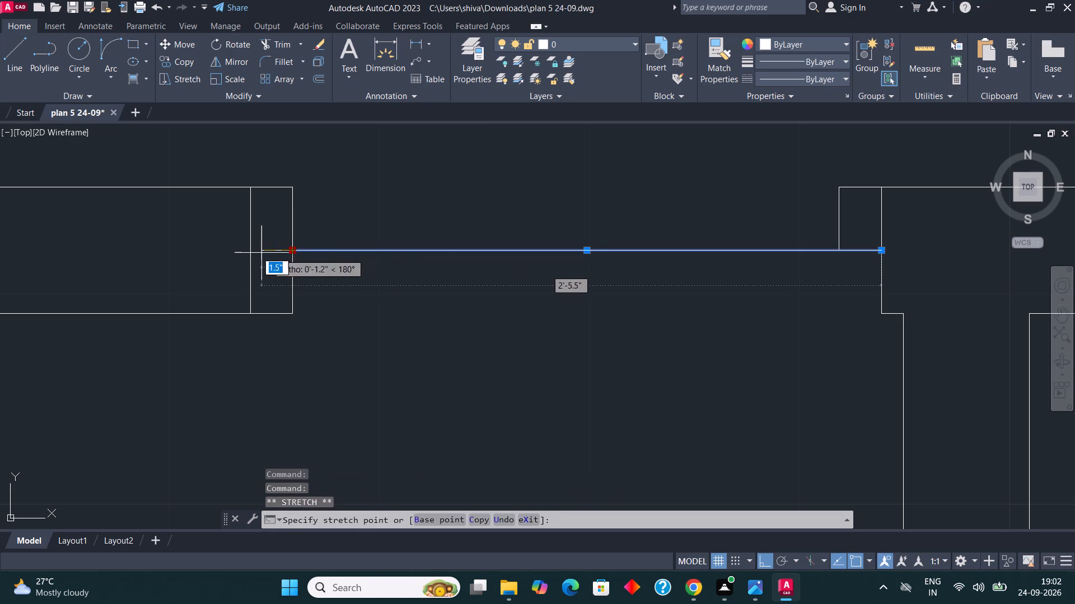
{"action": "left_click", "coordinate": [248, 248]}
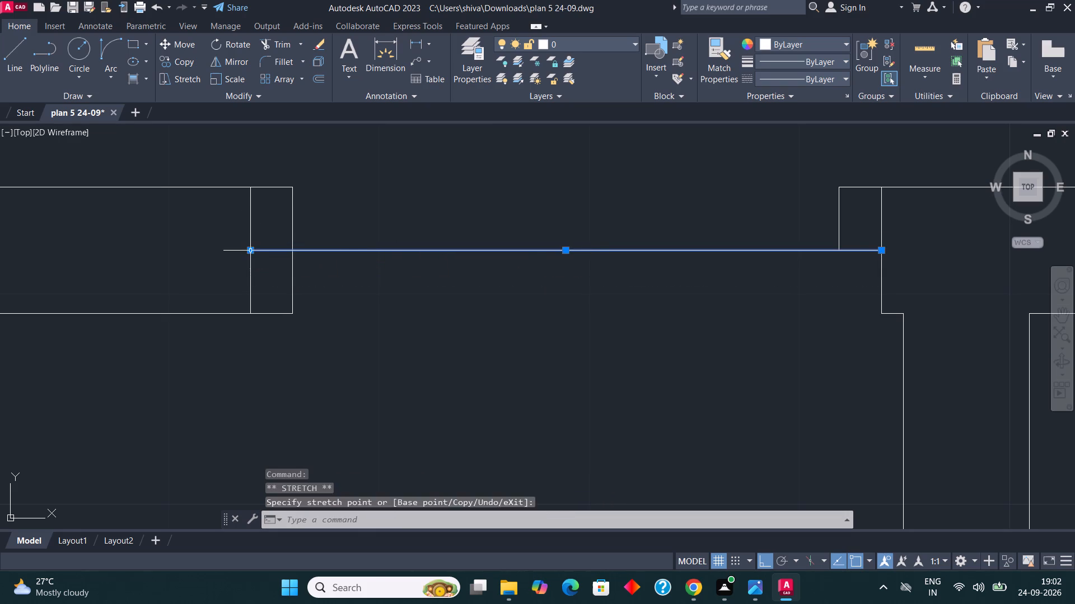
{"action": "key", "text": "Escape"}
{"action": "scroll", "coordinate": [313, 277], "scroll_direction": "down", "scroll_amount": 1}
{"action": "key", "text": "Escape"}
{"action": "key", "text": "Escape"}
Trim away the leftover door frame lines on both sides of the third small room's opening, keeping the mid-wall line.
{"action": "key", "text": "t"}
{"action": "key", "text": "r"}
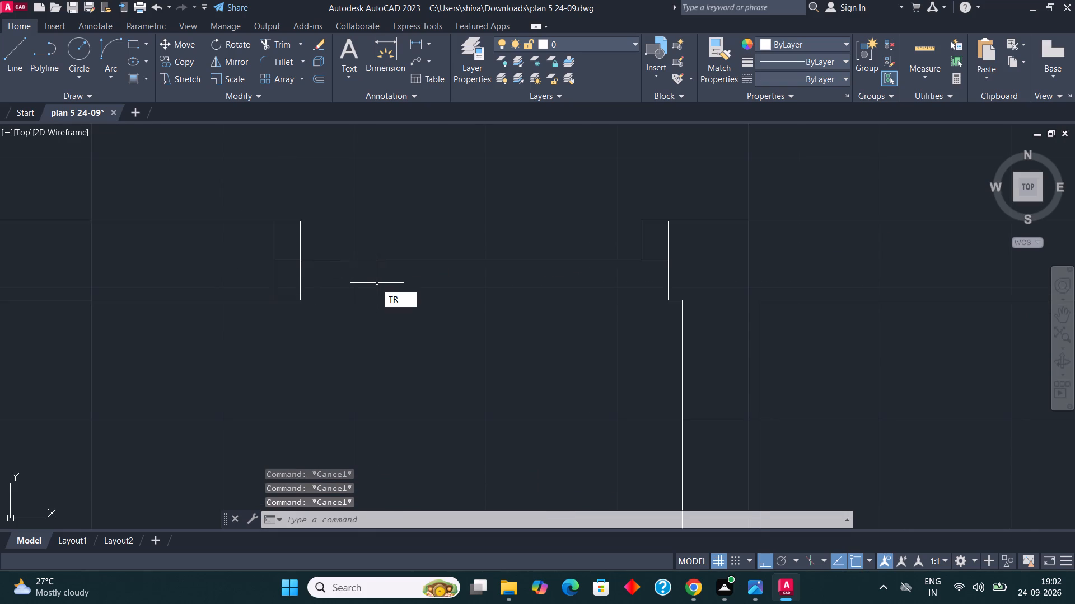
{"action": "key", "text": "Return"}
{"action": "left_click", "coordinate": [310, 251]}
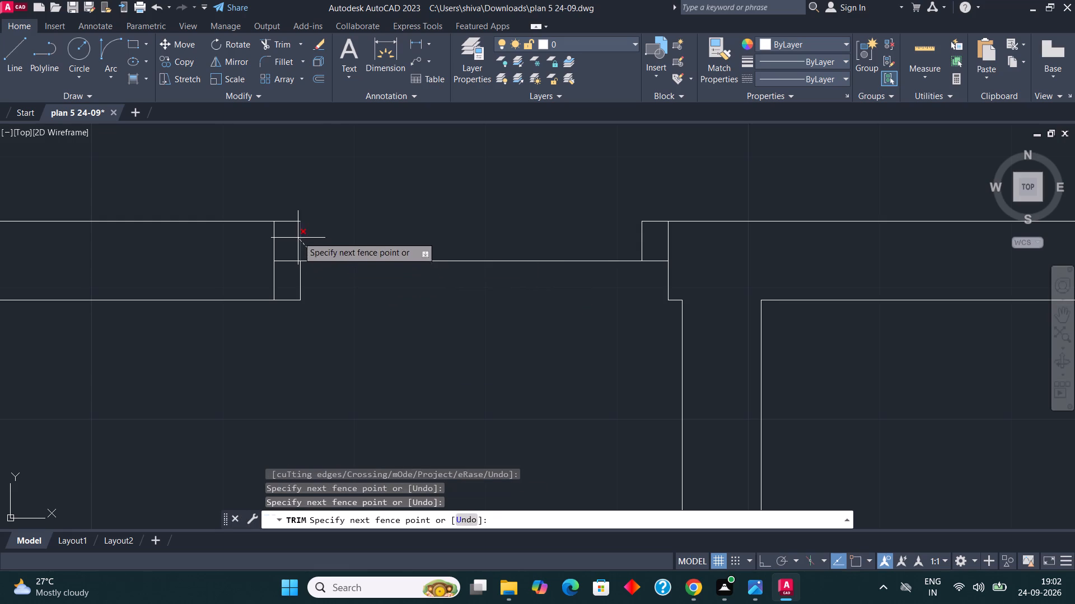
{"action": "left_click", "coordinate": [293, 214]}
{"action": "left_click", "coordinate": [312, 289]}
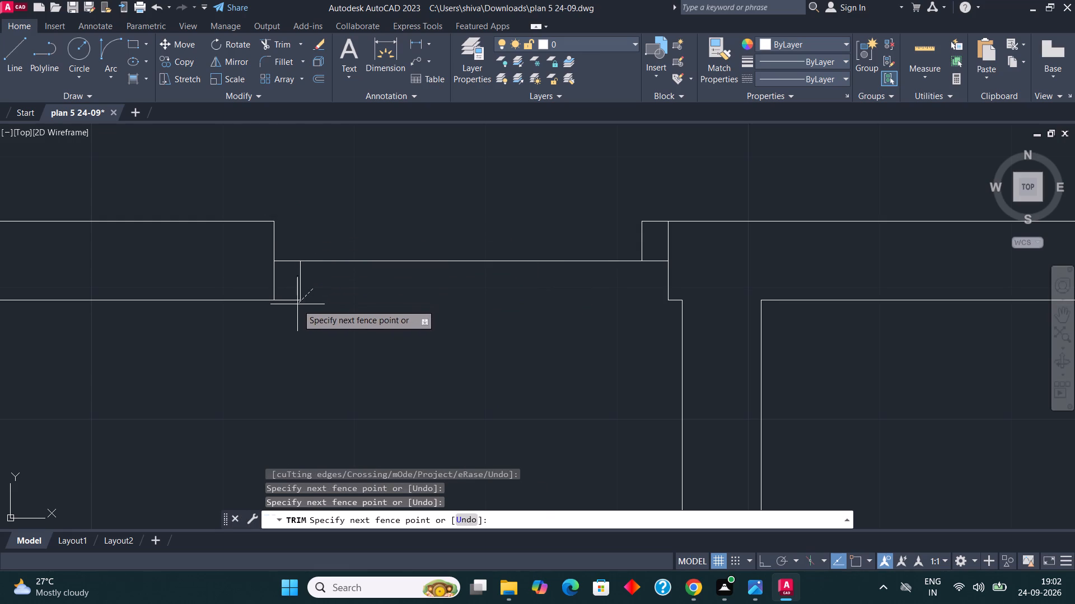
{"action": "left_click", "coordinate": [295, 288]}
{"action": "left_click", "coordinate": [295, 304]}
{"action": "left_click", "coordinate": [294, 290]}
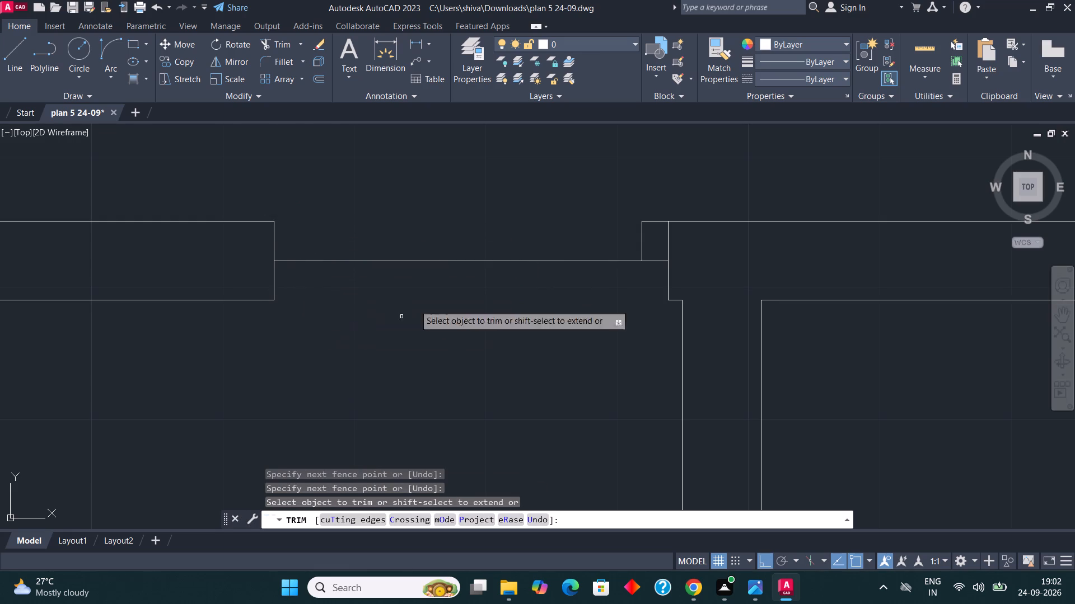
{"action": "scroll", "coordinate": [640, 243], "scroll_direction": "up", "scroll_amount": 1}
{"action": "left_click", "coordinate": [647, 243]}
{"action": "left_click", "coordinate": [554, 240]}
{"action": "left_click", "coordinate": [658, 206]}
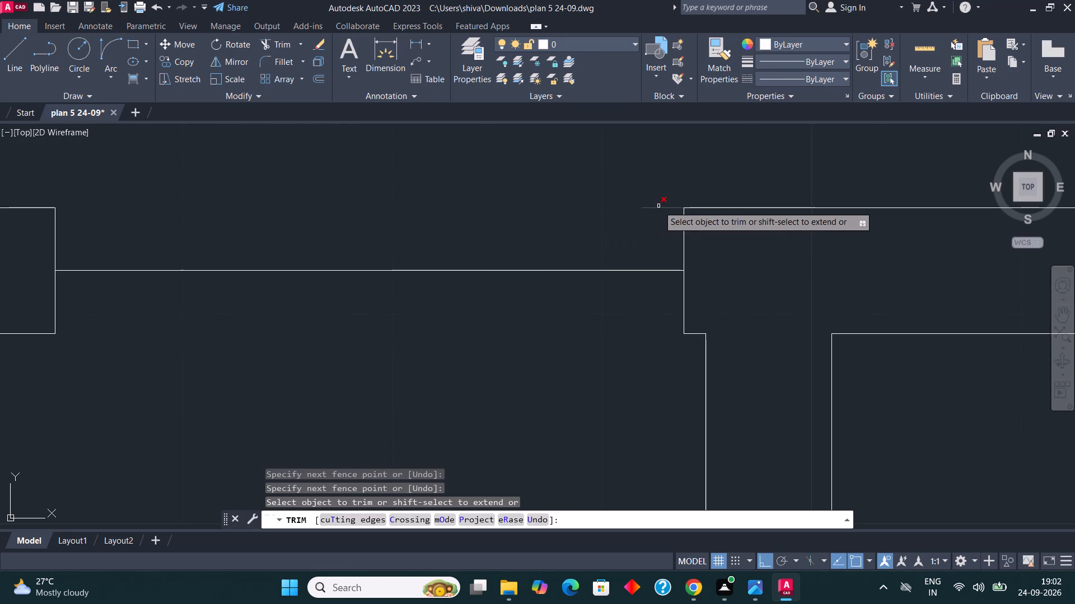
{"action": "left_click", "coordinate": [658, 234]}
{"action": "scroll", "coordinate": [624, 206], "scroll_direction": "down", "scroll_amount": 2}
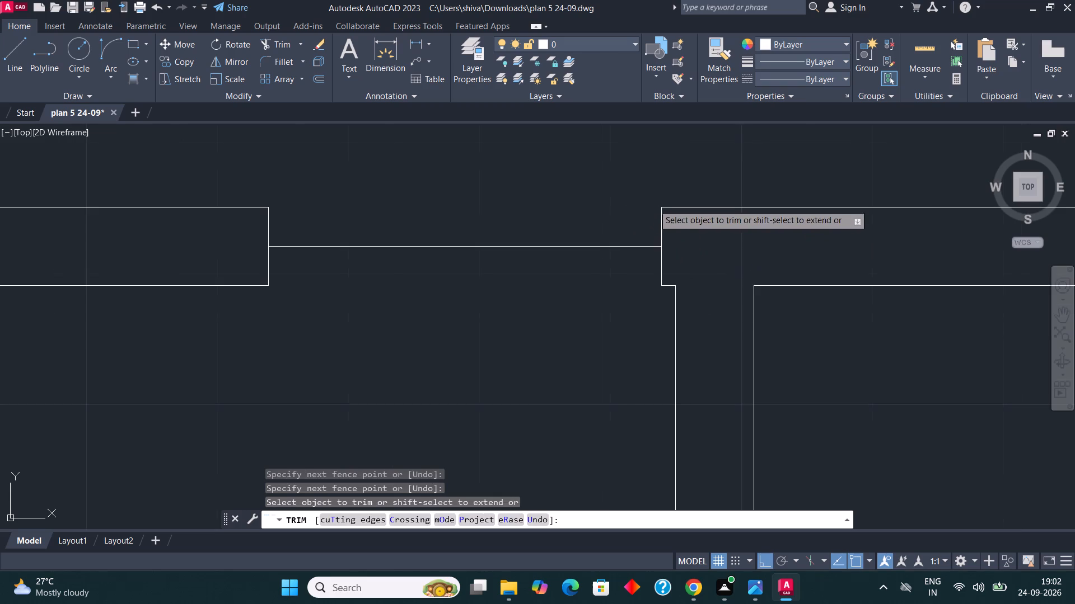
{"action": "key", "text": "Escape"}
{"action": "key", "text": "Escape"}
{"action": "key", "text": "Escape"}
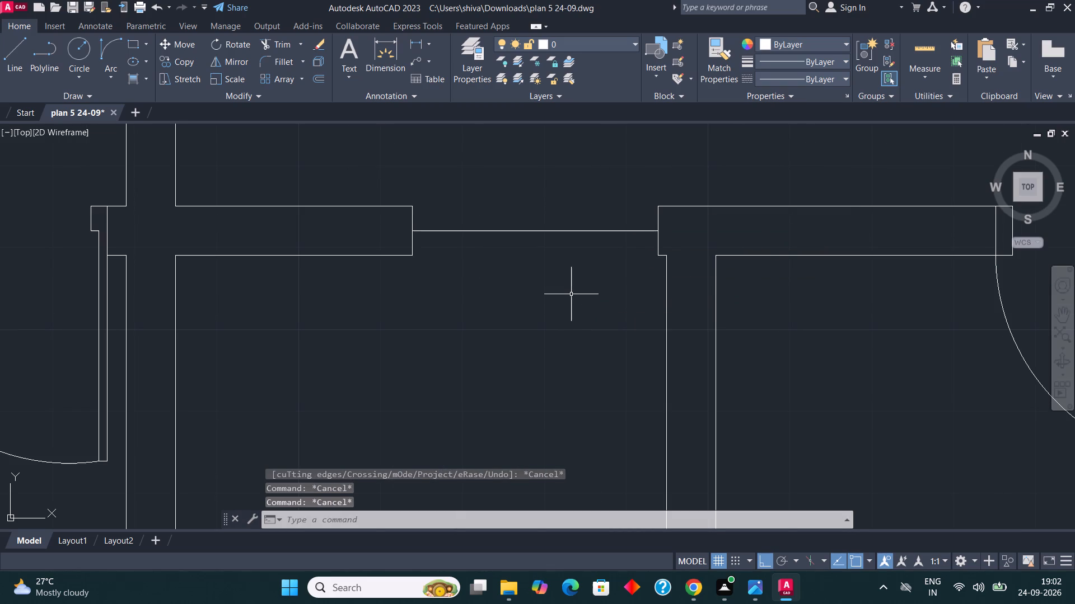
Draw a line from the mid-wall line's midpoint 3" up to the upper wall face and across to the opening's left end.
{"action": "key", "text": "l"}
{"action": "key", "text": "Return"}
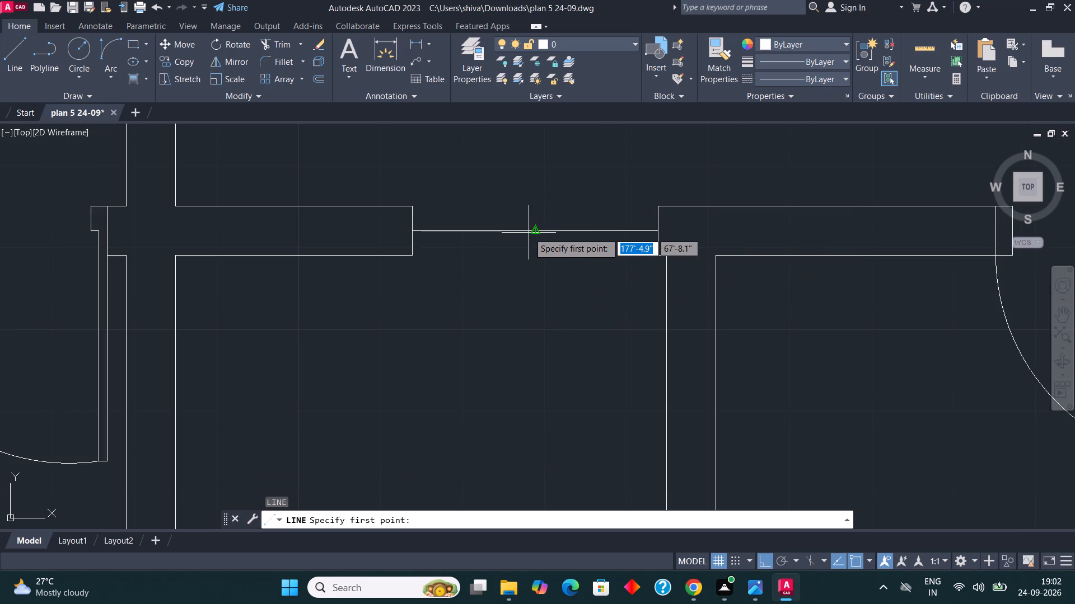
{"action": "left_click", "coordinate": [536, 233]}
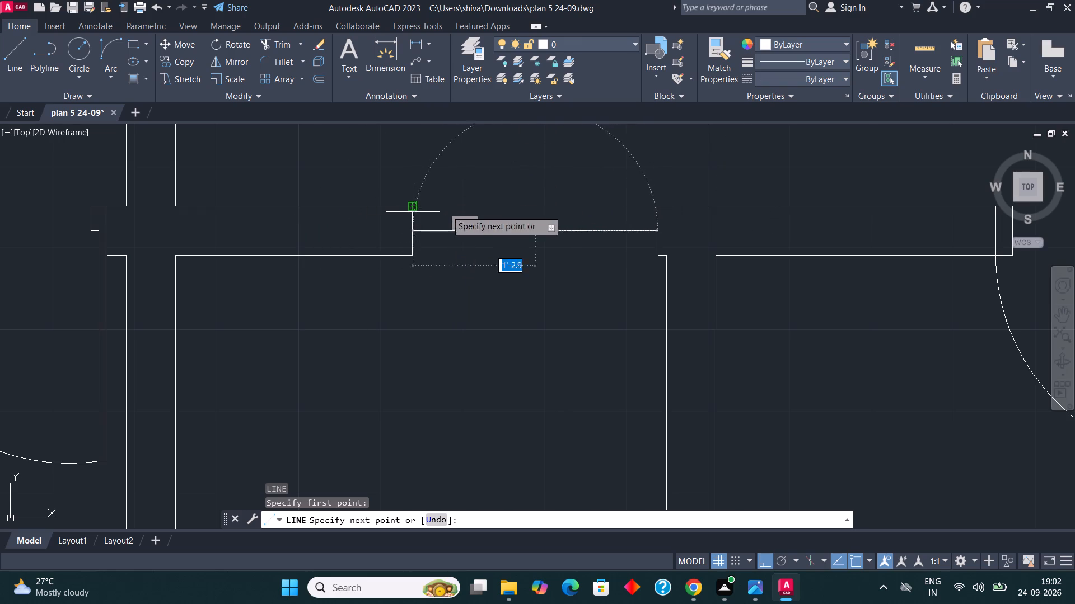
{"action": "left_click", "coordinate": [536, 204]}
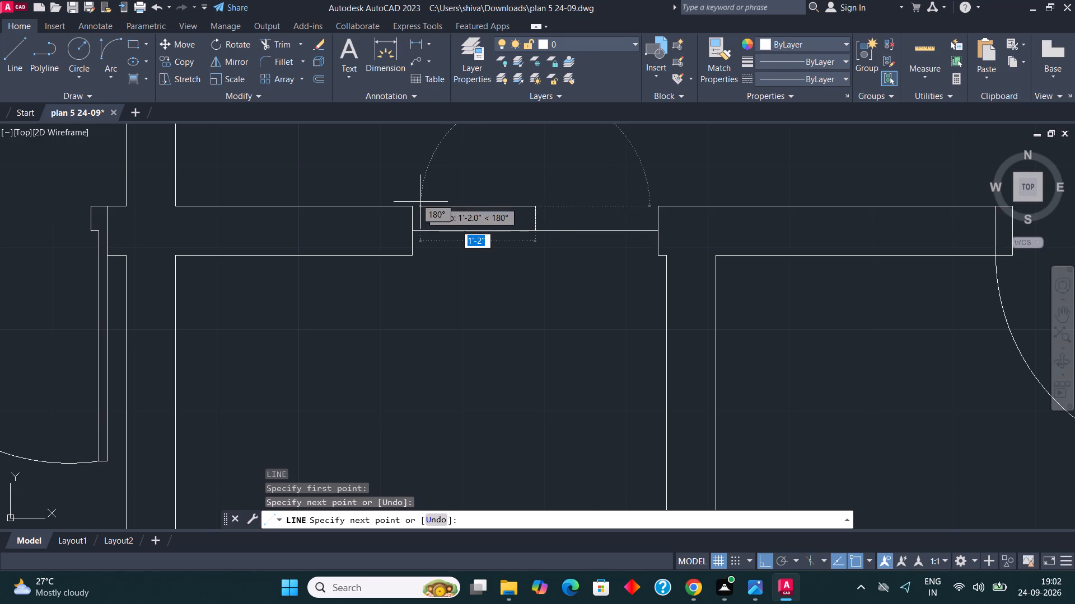
{"action": "left_click", "coordinate": [412, 204]}
{"action": "key", "text": "Escape"}
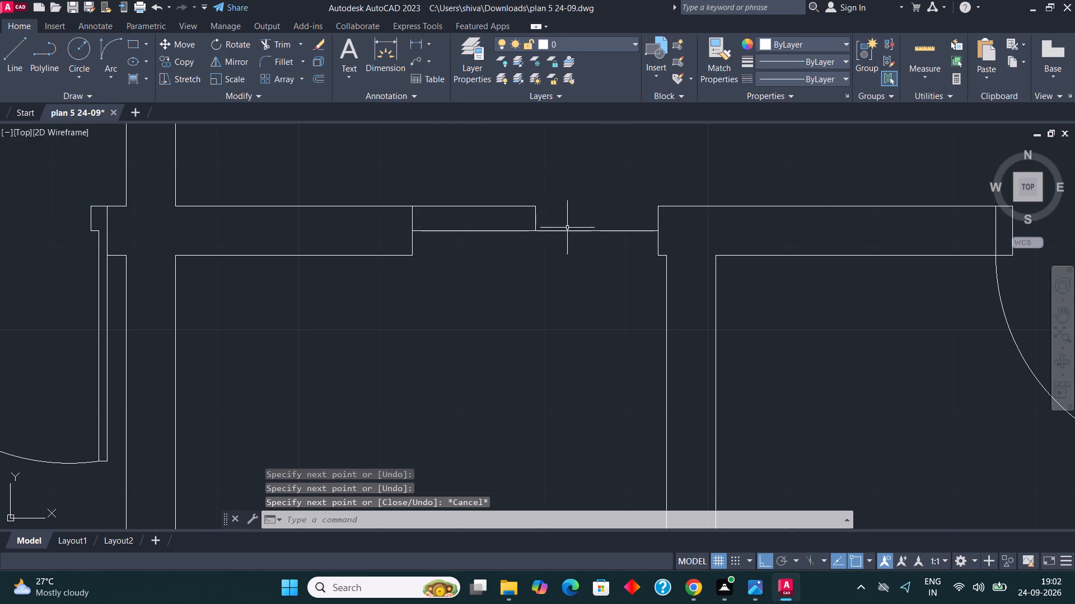
Draw a line from the same midpoint 3" down to the lower wall face and across to the opening's right end.
{"action": "key", "text": "l"}
{"action": "key", "text": "Return"}
{"action": "left_click", "coordinate": [534, 230]}
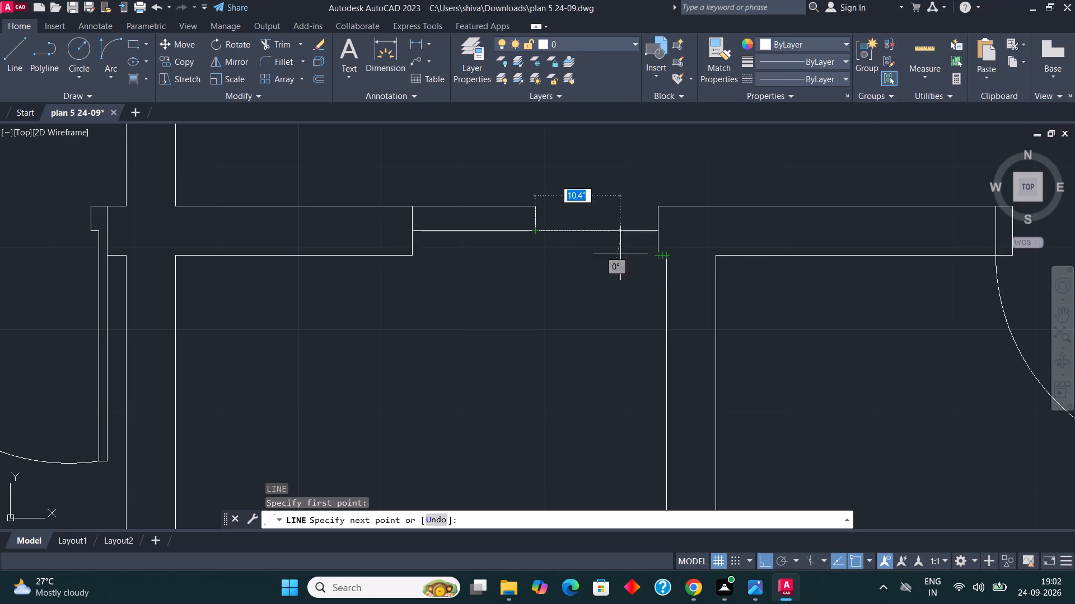
{"action": "left_click", "coordinate": [539, 254]}
{"action": "left_click", "coordinate": [655, 258]}
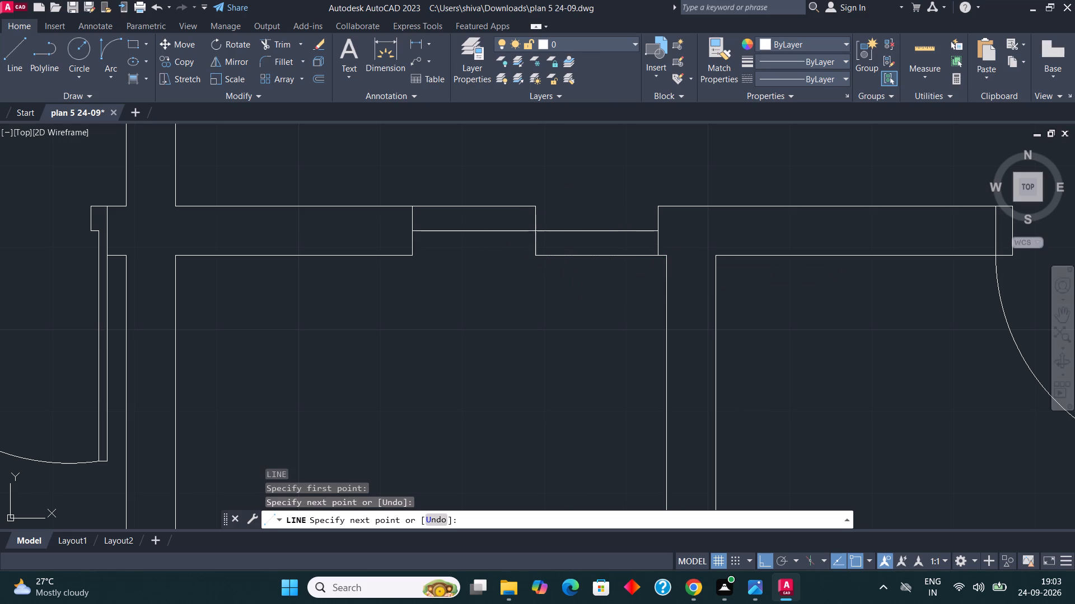
{"action": "key", "text": "Escape"}
Draw a line along the bottom wall's inner face in the third small room, from its right corner to its left wall face inside the column.
{"action": "scroll", "coordinate": [630, 239], "scroll_direction": "down", "scroll_amount": 1}
{"action": "scroll", "coordinate": [508, 216], "scroll_direction": "down", "scroll_amount": 1}
{"action": "scroll", "coordinate": [582, 276], "scroll_direction": "down", "scroll_amount": 1}
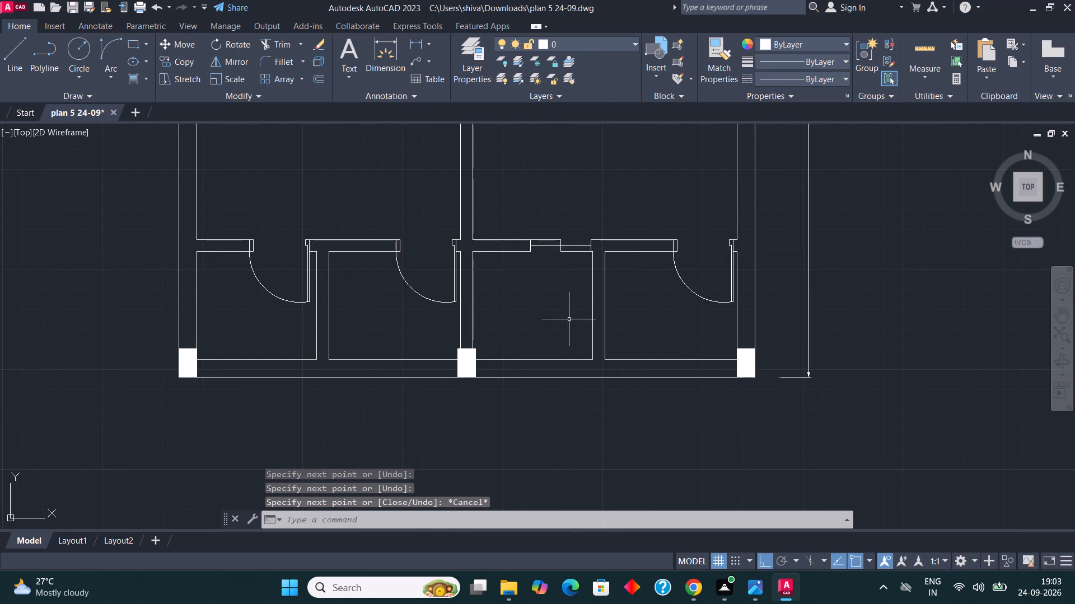
{"action": "scroll", "coordinate": [540, 359], "scroll_direction": "up", "scroll_amount": 2}
{"action": "key", "text": "Escape"}
{"action": "key", "text": "Escape"}
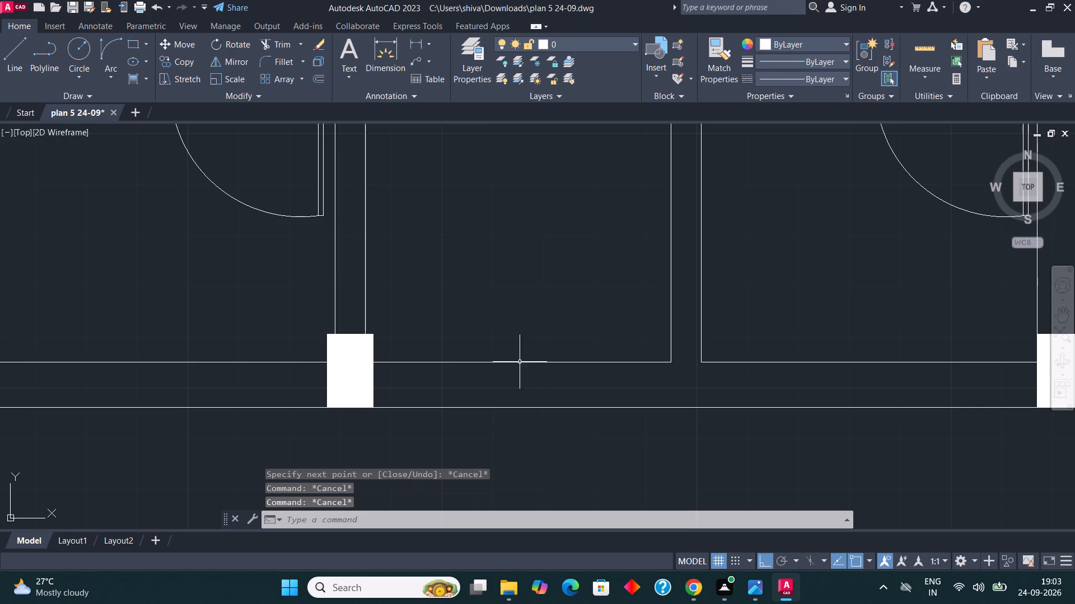
{"action": "key", "text": "l"}
{"action": "key", "text": "Return"}
{"action": "left_click", "coordinate": [667, 360]}
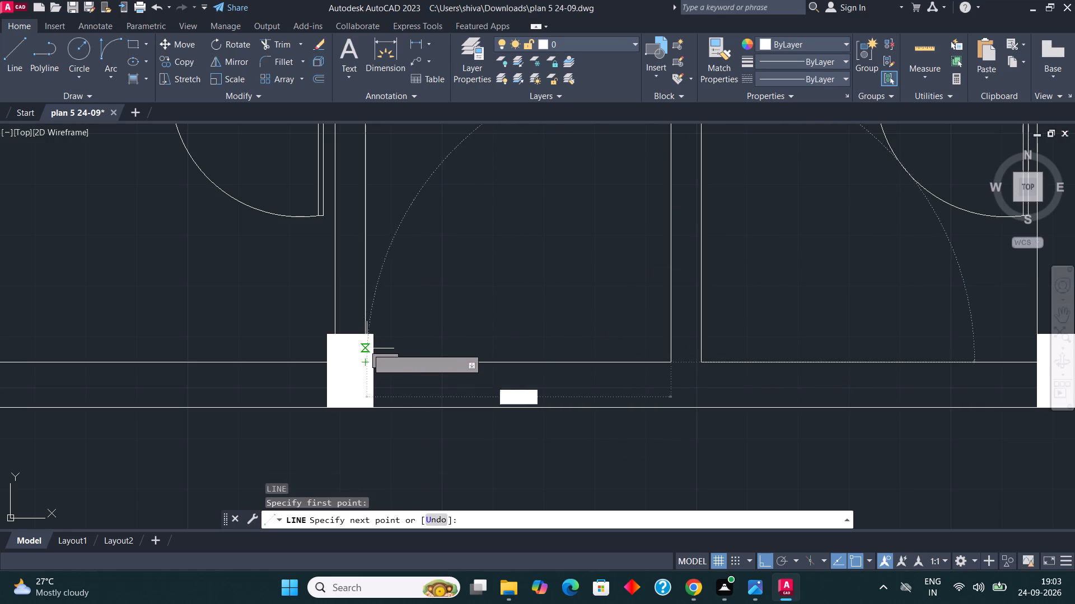
{"action": "scroll", "coordinate": [364, 362], "scroll_direction": "up", "scroll_amount": 2}
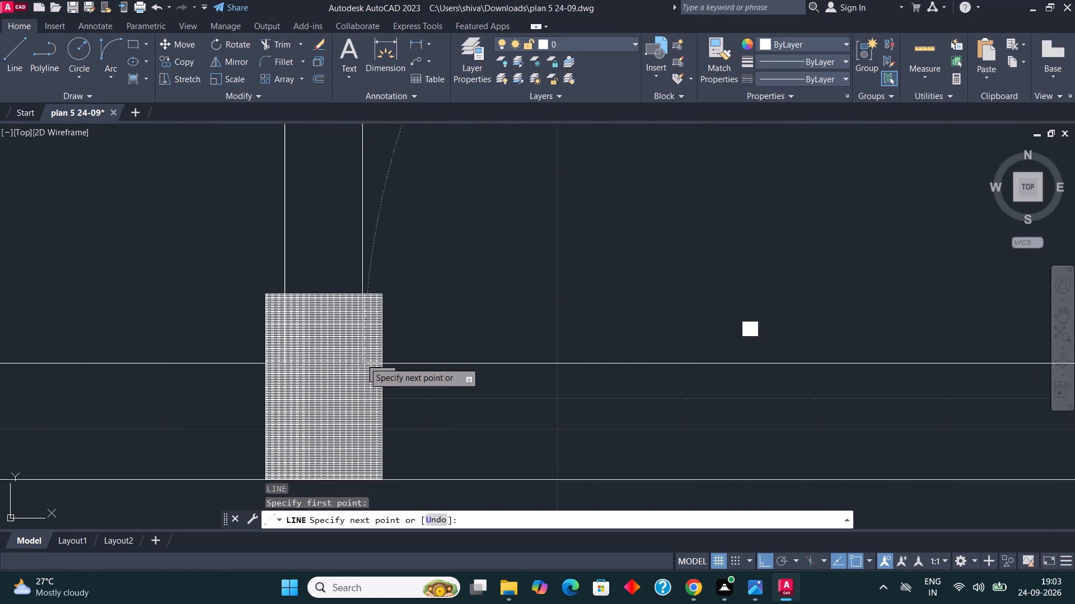
{"action": "scroll", "coordinate": [364, 362], "scroll_direction": "up", "scroll_amount": 2}
{"action": "left_click", "coordinate": [357, 361]}
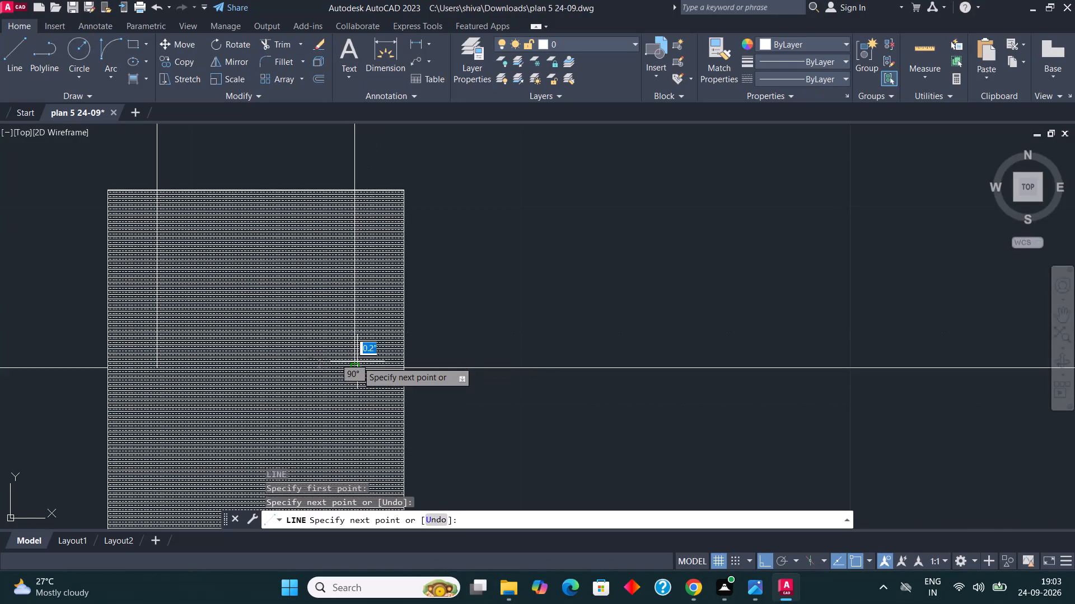
{"action": "key", "text": "Escape"}
Offset the third small room's bottom inner wall line 2" into the wall, and offset the resulting line another 2" outward.
{"action": "left_click", "coordinate": [527, 369]}
{"action": "scroll", "coordinate": [464, 322], "scroll_direction": "down", "scroll_amount": 2}
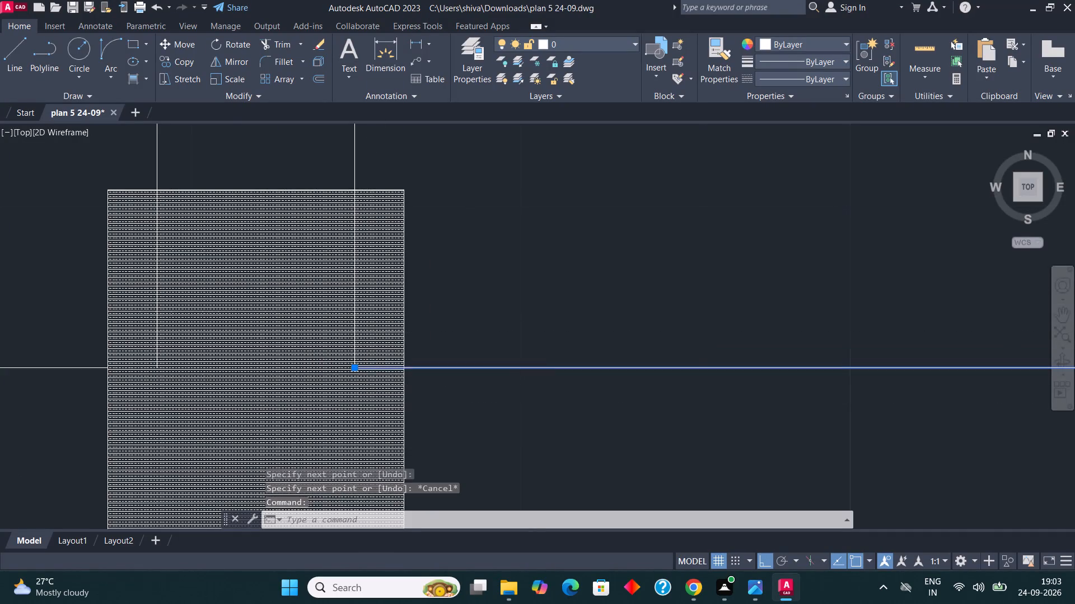
{"action": "scroll", "coordinate": [464, 322], "scroll_direction": "down", "scroll_amount": 2}
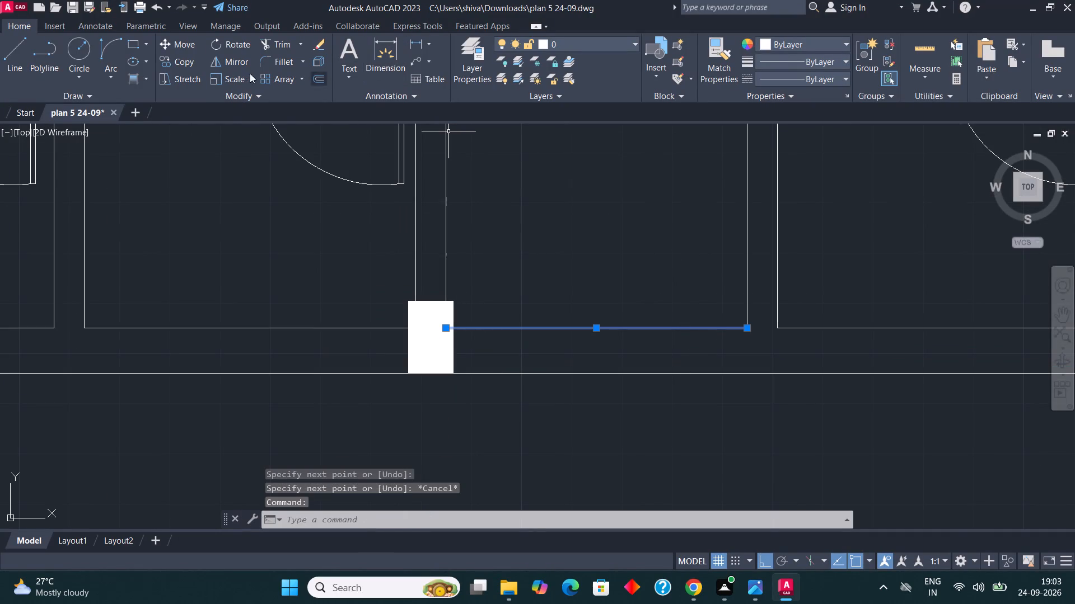
{"action": "left_click", "coordinate": [325, 77]}
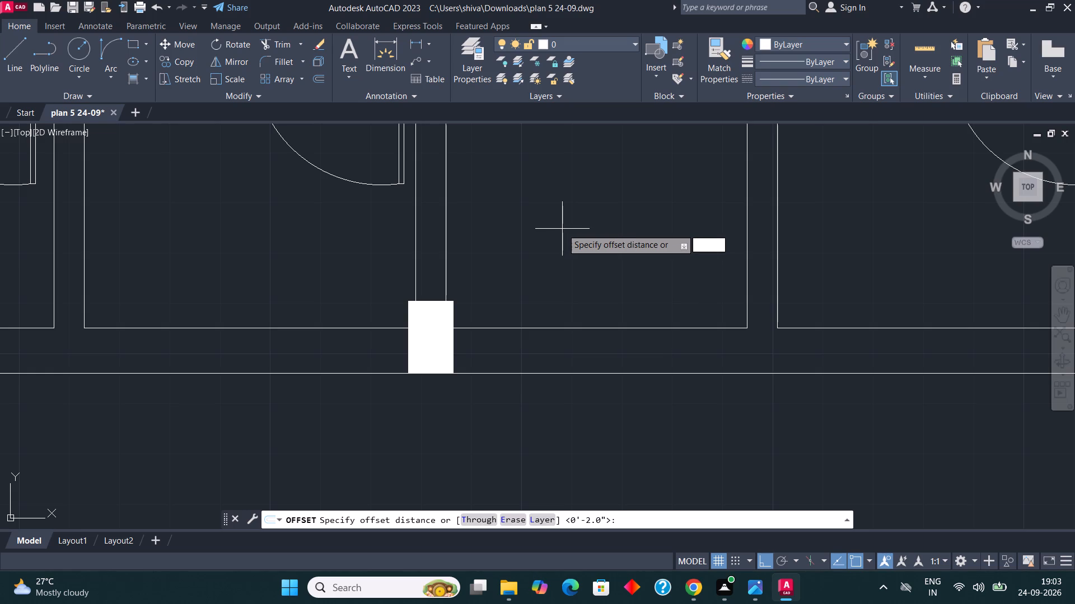
{"action": "key", "text": "2"}
{"action": "key", "text": "shift+quotedbl"}
{"action": "key", "text": "Return"}
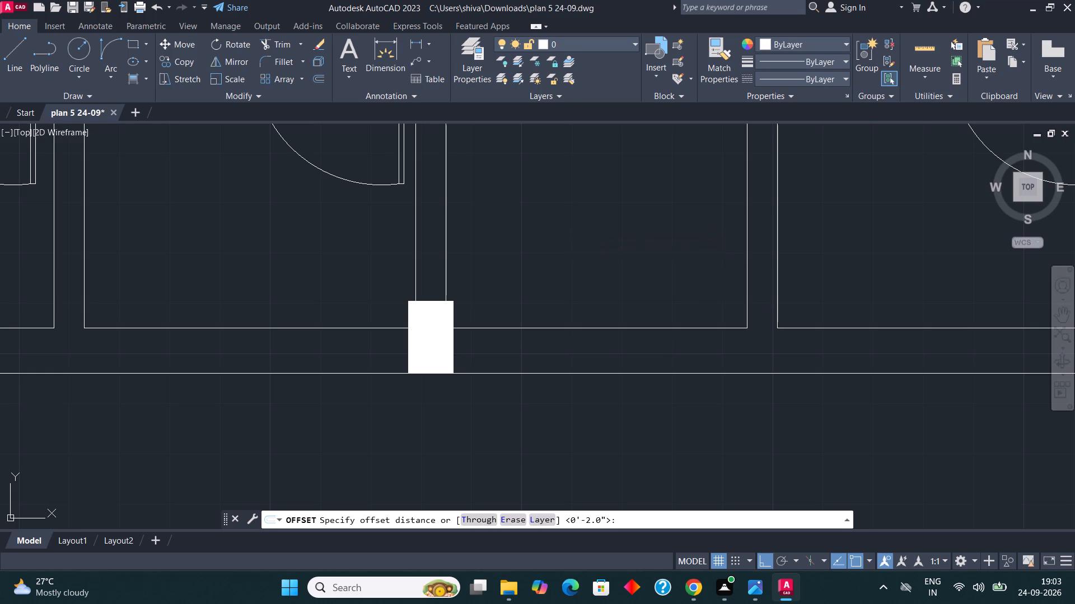
{"action": "left_click", "coordinate": [530, 345]}
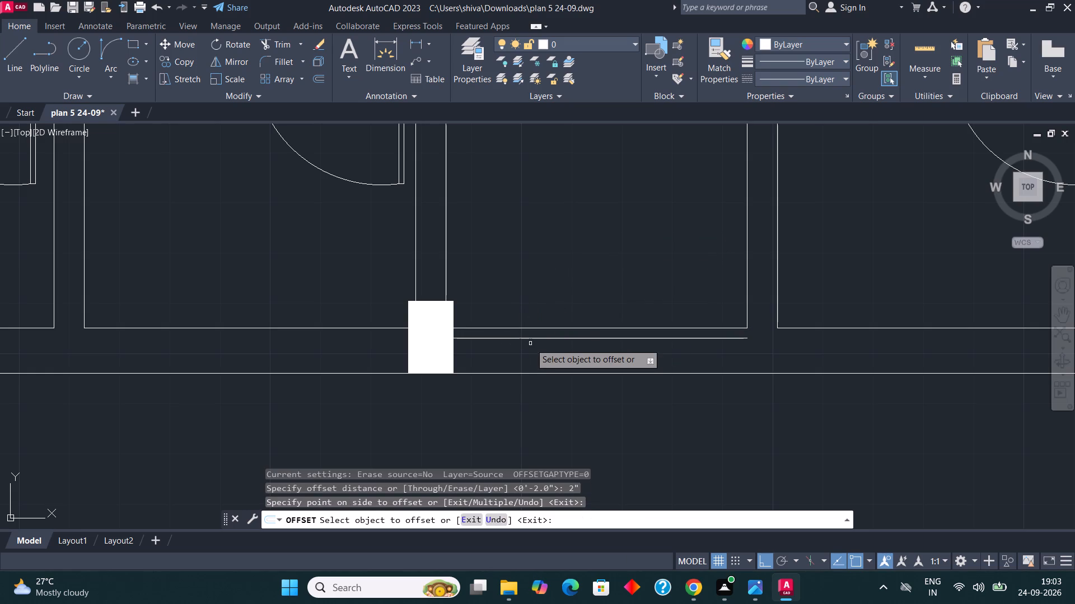
{"action": "left_click", "coordinate": [534, 338]}
{"action": "left_click", "coordinate": [530, 355]}
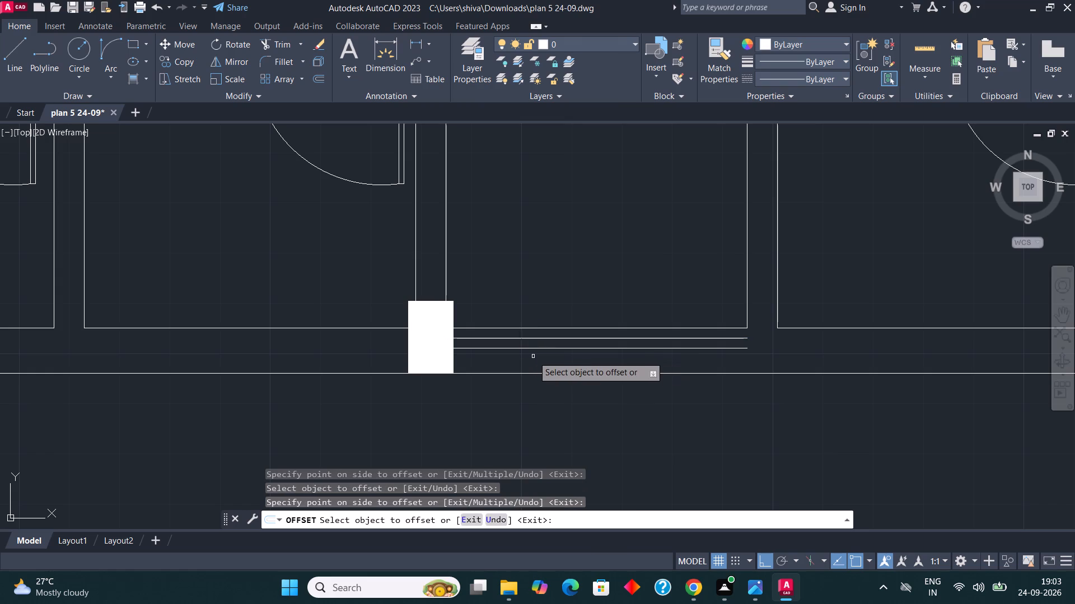
{"action": "key", "text": "Escape"}
{"action": "key", "text": "Escape"}
Draw a vertical line about 12" long from the third small room's lower right corner down past the outer wall face.
{"action": "key", "text": "l"}
{"action": "key", "text": "Return"}
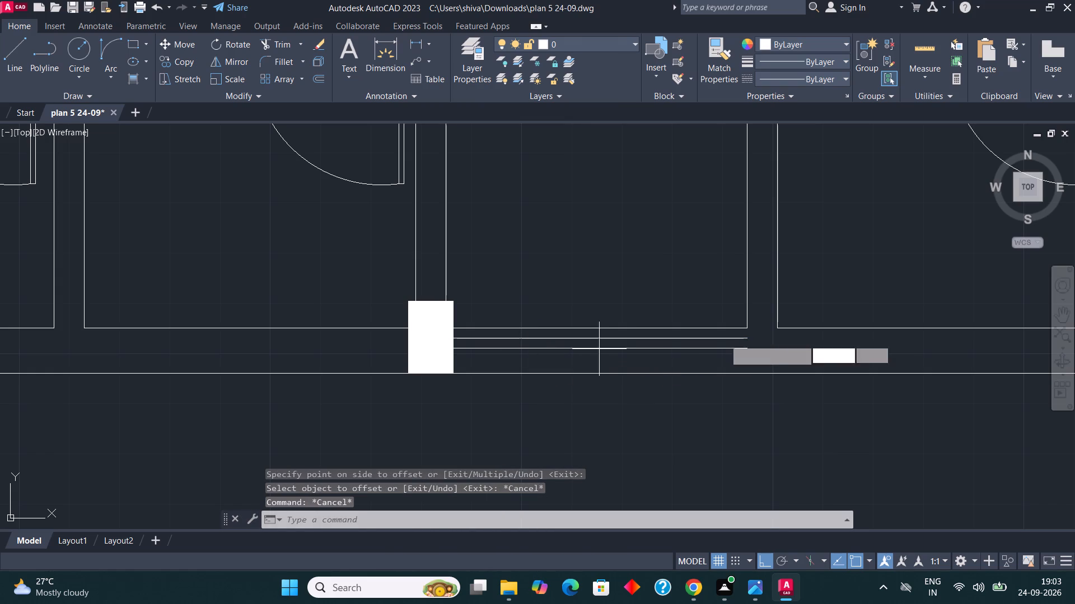
{"action": "left_click_drag", "start_coordinate": [749, 324], "coordinate": [747, 335]}
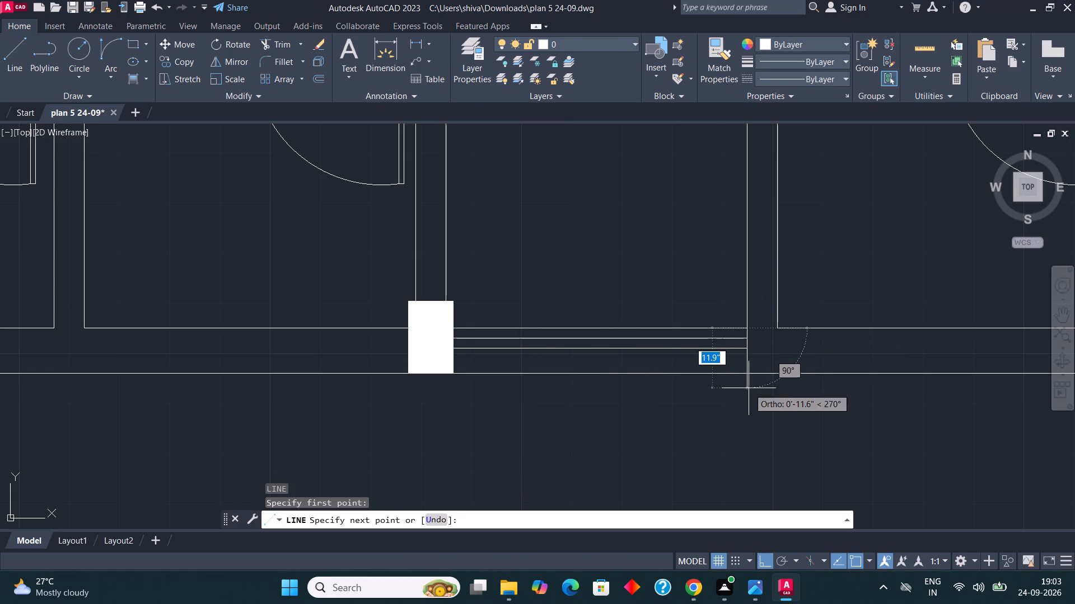
{"action": "left_click", "coordinate": [747, 388]}
{"action": "key", "text": "Escape"}
Trim the third small room's bottom wall to one inner line, removing the two upper lines and the vertical line's excess below it.
{"action": "key", "text": "t"}
{"action": "key", "text": "r"}
{"action": "key", "text": "Return"}
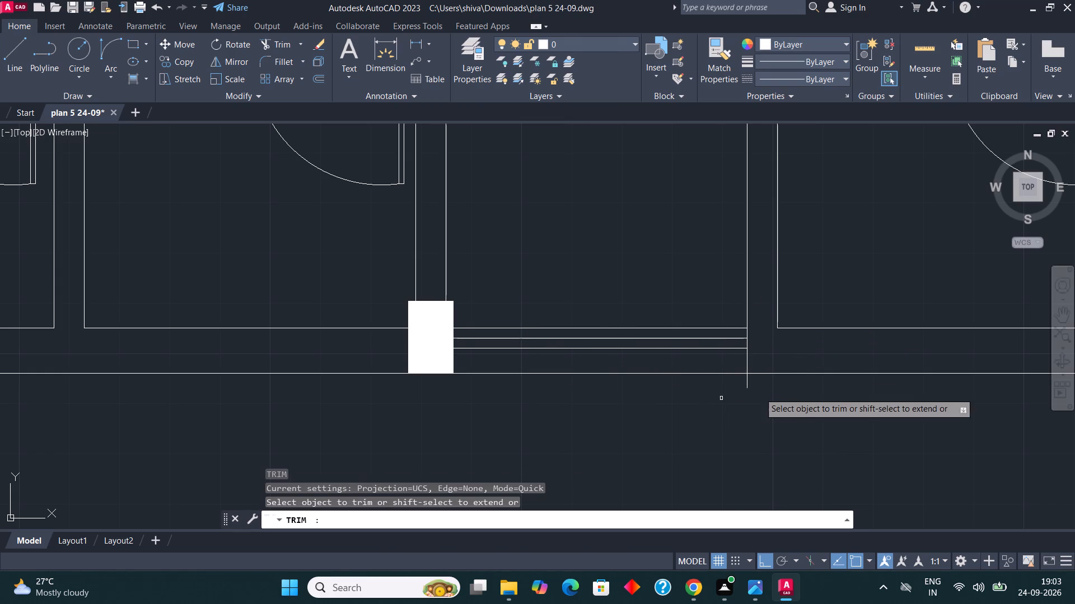
{"action": "left_click", "coordinate": [746, 384]}
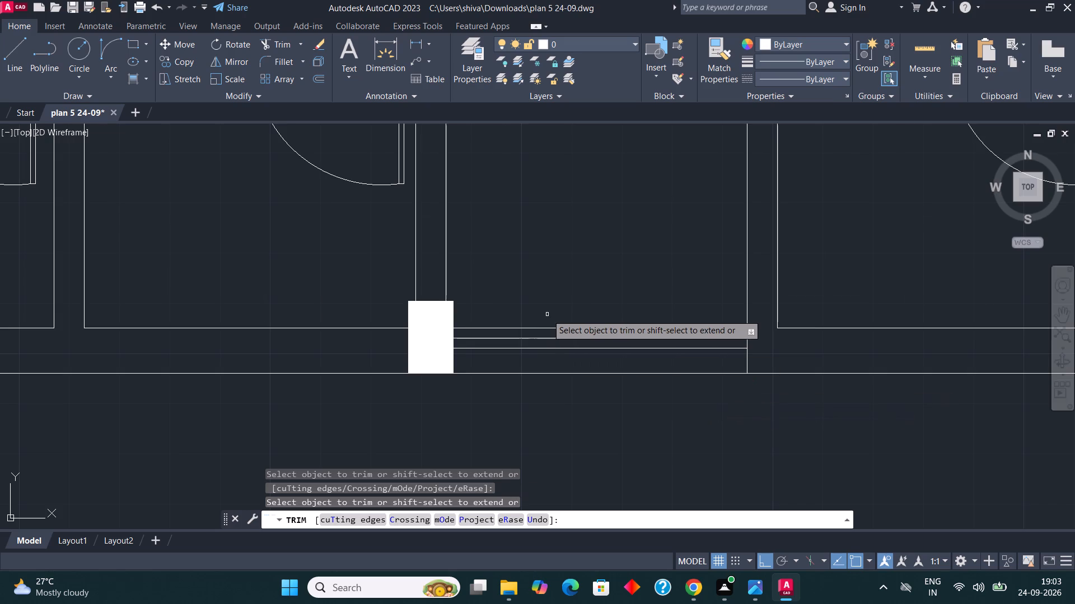
{"action": "scroll", "coordinate": [547, 314], "scroll_direction": "up", "scroll_amount": 2}
{"action": "left_click", "coordinate": [547, 314]}
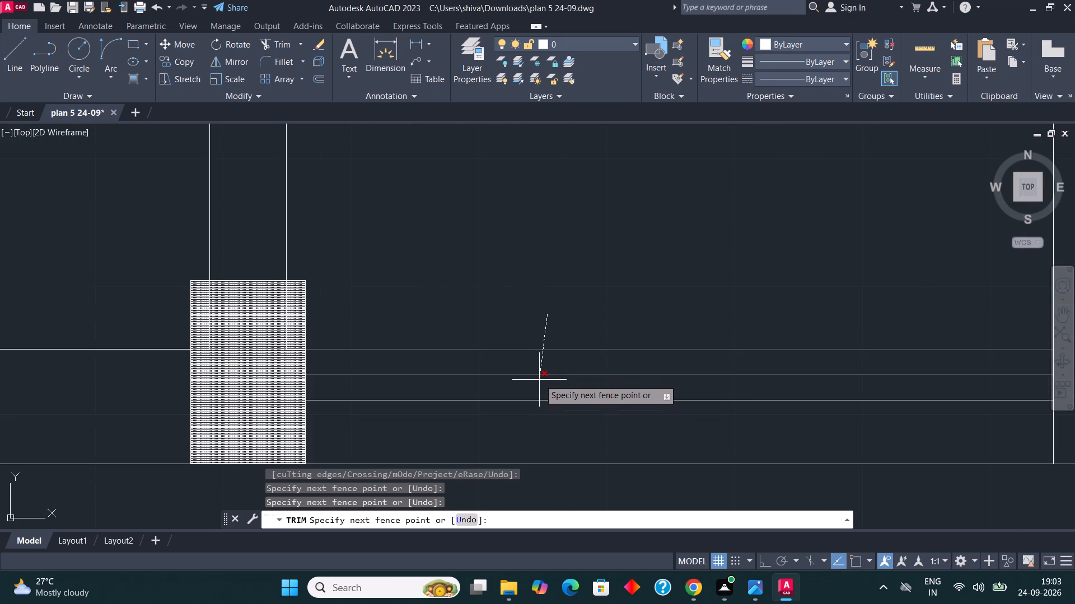
{"action": "left_click", "coordinate": [539, 379]}
{"action": "scroll", "coordinate": [517, 337], "scroll_direction": "down", "scroll_amount": 2}
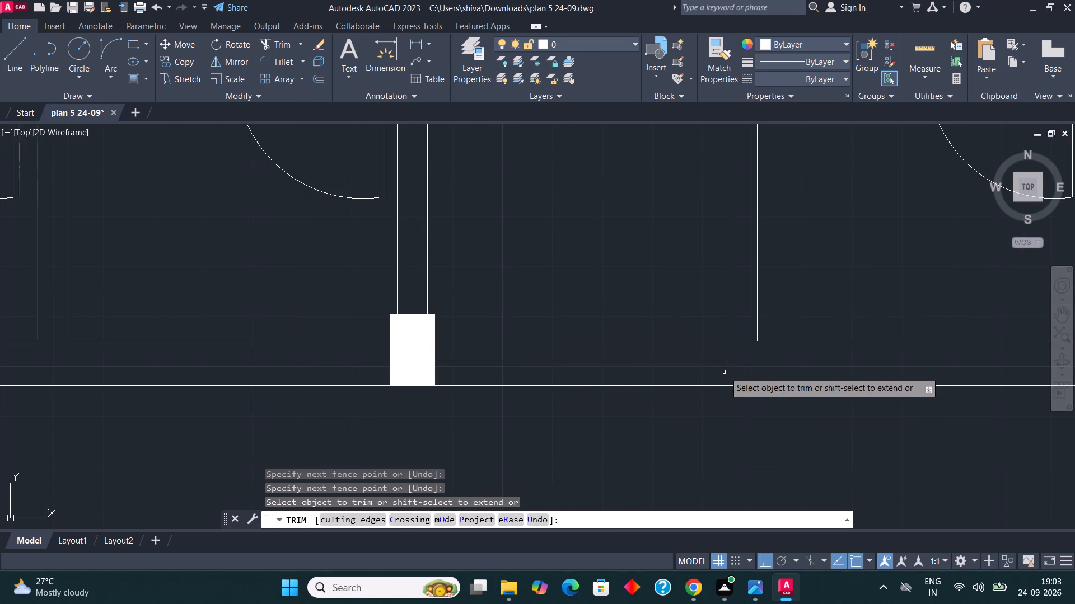
{"action": "left_click", "coordinate": [731, 372]}
{"action": "left_click", "coordinate": [715, 374]}
{"action": "key", "text": "Escape"}
{"action": "key", "text": "Escape"}
{"action": "key", "text": "Escape"}
Copy the BATH 6'0"X4'6" label from the first floor plan into the second plan's first small lower room.
{"action": "scroll", "coordinate": [659, 428], "scroll_direction": "down", "scroll_amount": 1}
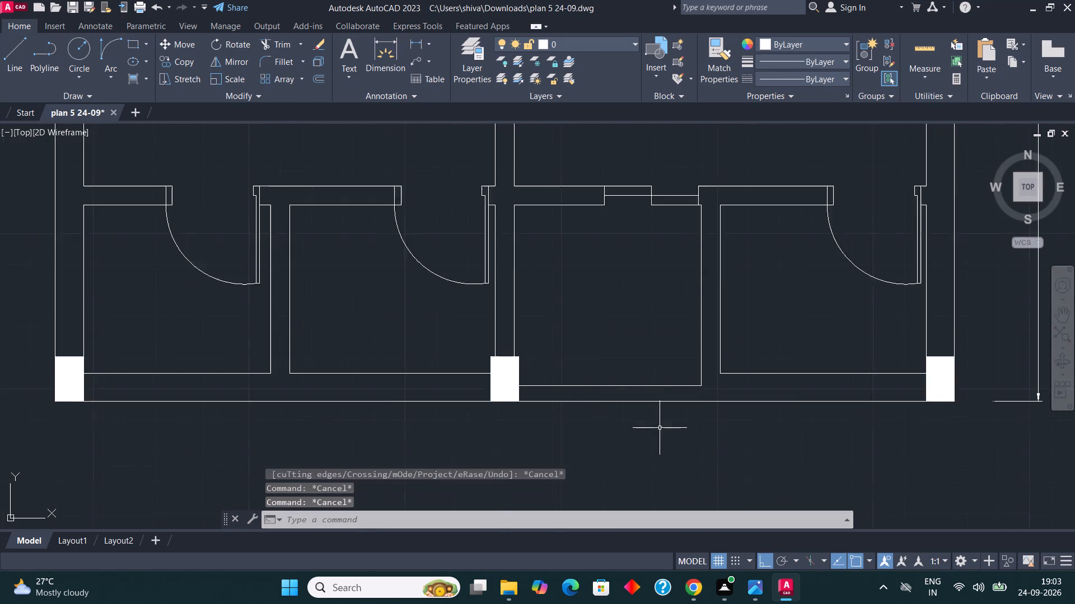
{"action": "scroll", "coordinate": [660, 428], "scroll_direction": "down", "scroll_amount": 1}
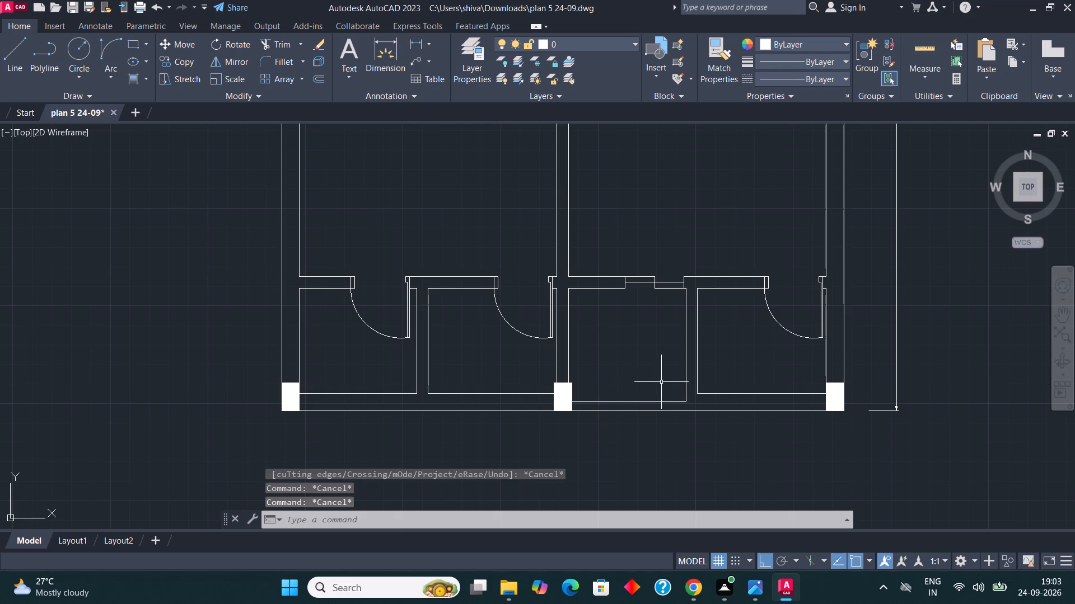
{"action": "scroll", "coordinate": [664, 379], "scroll_direction": "down", "scroll_amount": 1}
{"action": "scroll", "coordinate": [482, 345], "scroll_direction": "up", "scroll_amount": 2}
{"action": "scroll", "coordinate": [590, 381], "scroll_direction": "down", "scroll_amount": 1}
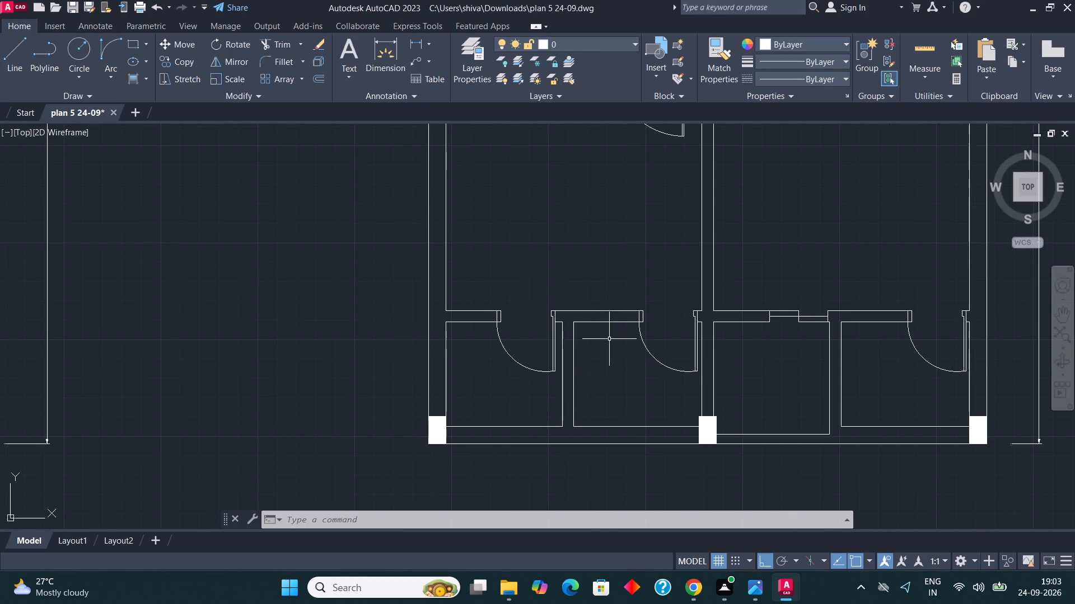
{"action": "scroll", "coordinate": [629, 340], "scroll_direction": "down", "scroll_amount": 2}
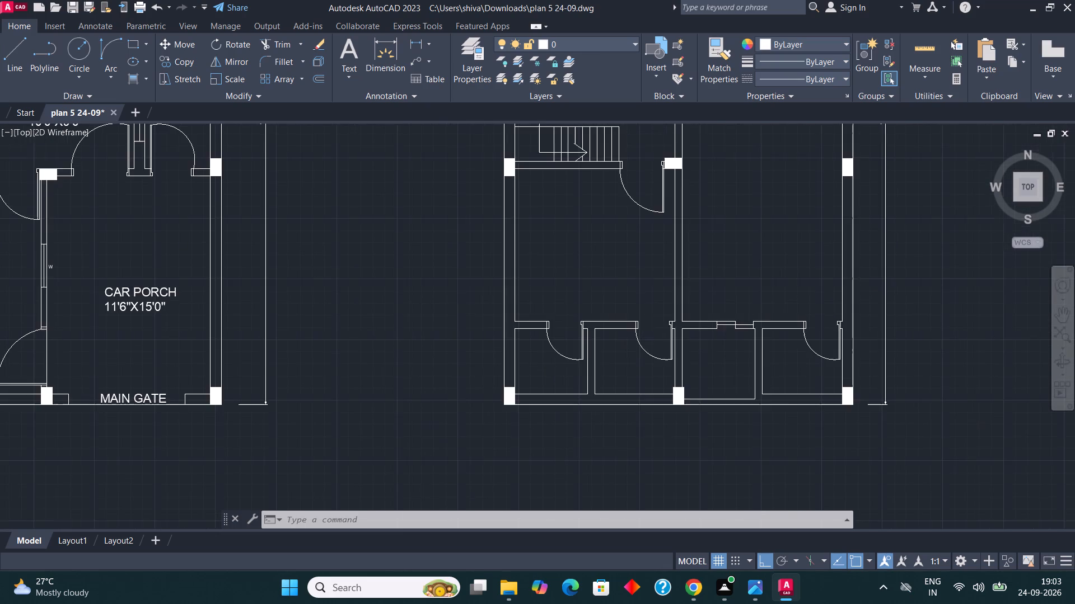
{"action": "scroll", "coordinate": [454, 436], "scroll_direction": "down", "scroll_amount": 1}
{"action": "scroll", "coordinate": [343, 219], "scroll_direction": "up", "scroll_amount": 4}
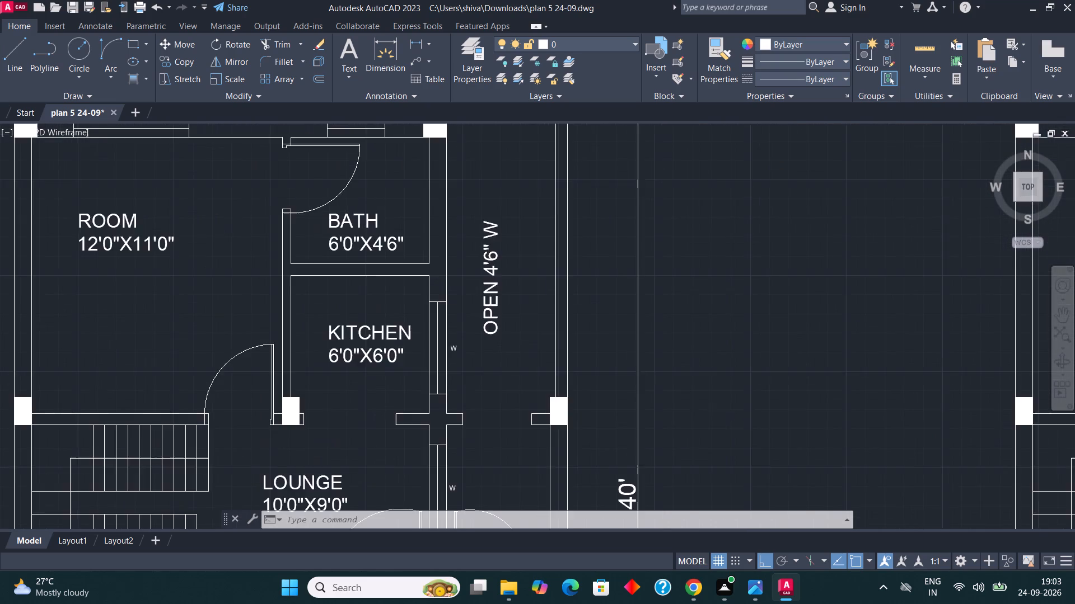
{"action": "left_click", "coordinate": [349, 219]}
{"action": "left_click", "coordinate": [185, 58]}
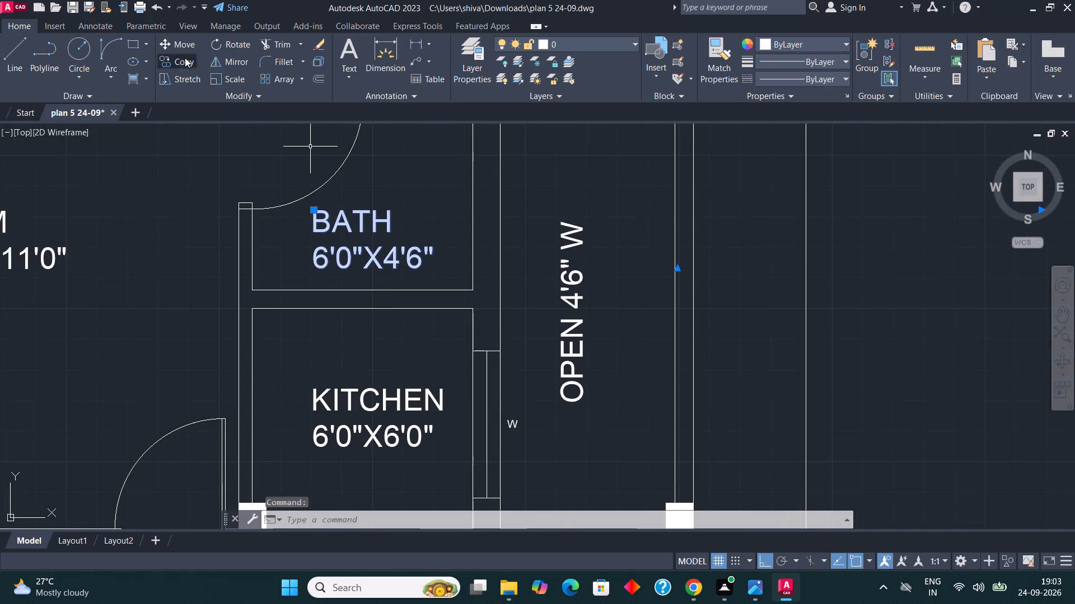
{"action": "left_click", "coordinate": [342, 241]}
{"action": "scroll", "coordinate": [342, 220], "scroll_direction": "down", "scroll_amount": 4}
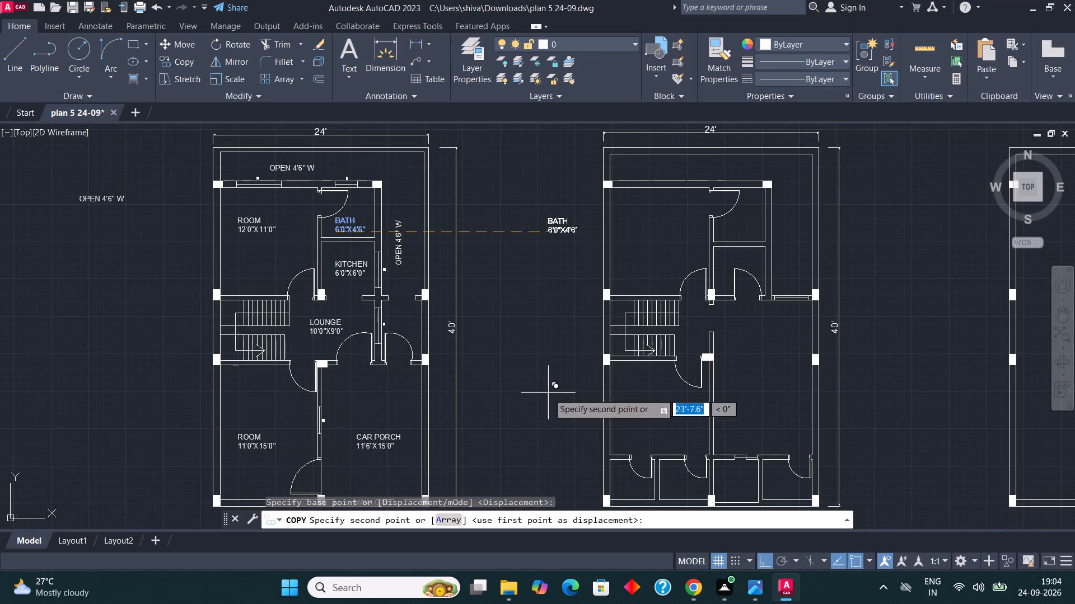
{"action": "key", "text": "F8"}
{"action": "scroll", "coordinate": [592, 342], "scroll_direction": "down", "scroll_amount": 1}
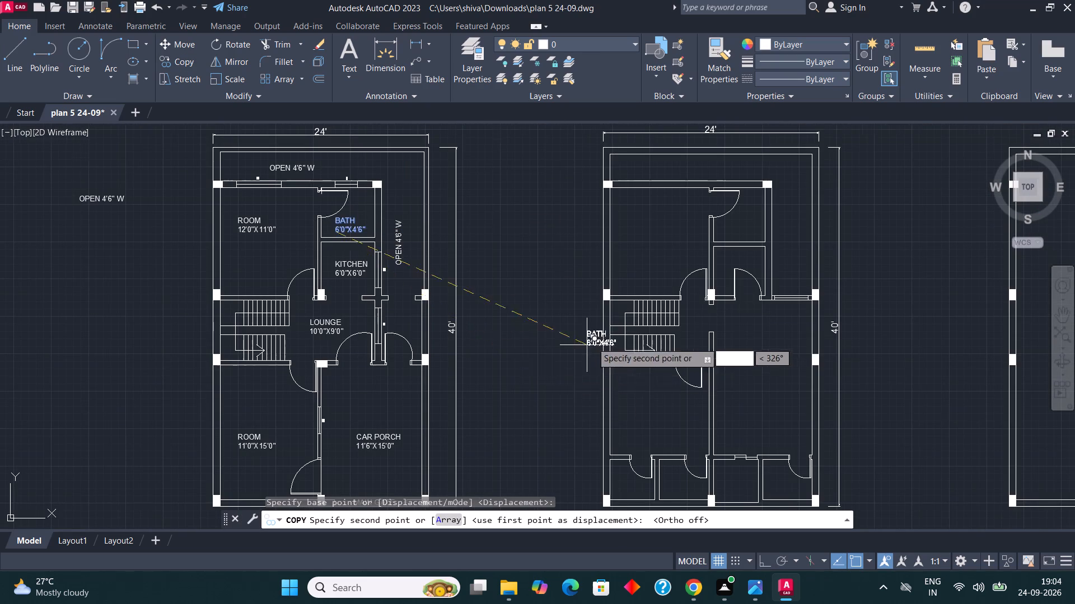
{"action": "scroll", "coordinate": [617, 438], "scroll_direction": "up", "scroll_amount": 5}
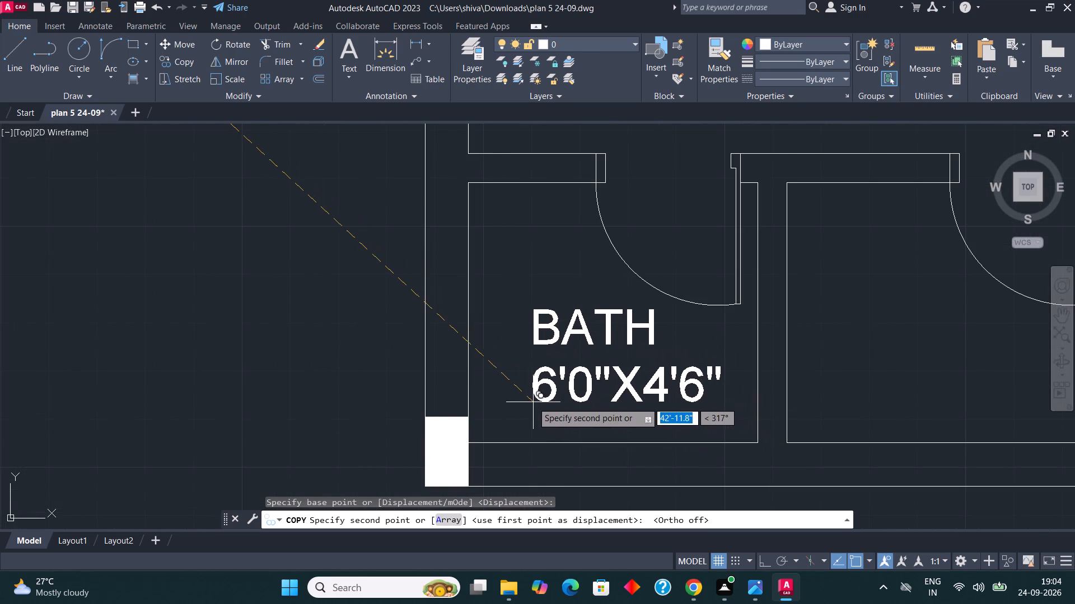
{"action": "left_click", "coordinate": [532, 402]}
{"action": "key", "text": "Escape"}
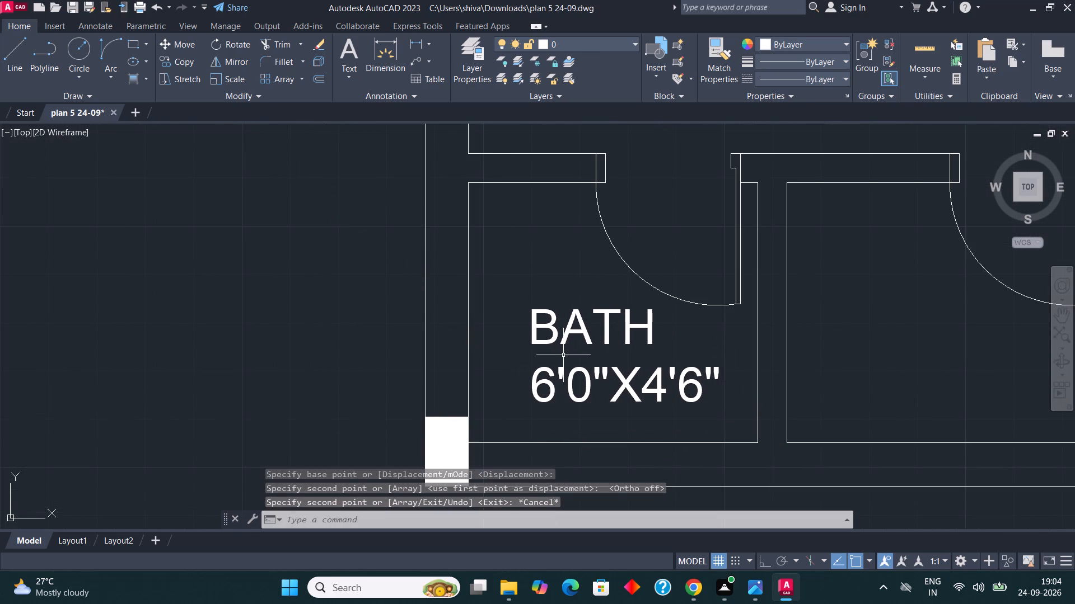
Copy the first small room's BATH label into the second and fourth small lower rooms.
{"action": "scroll", "coordinate": [572, 325], "scroll_direction": "down", "scroll_amount": 1}
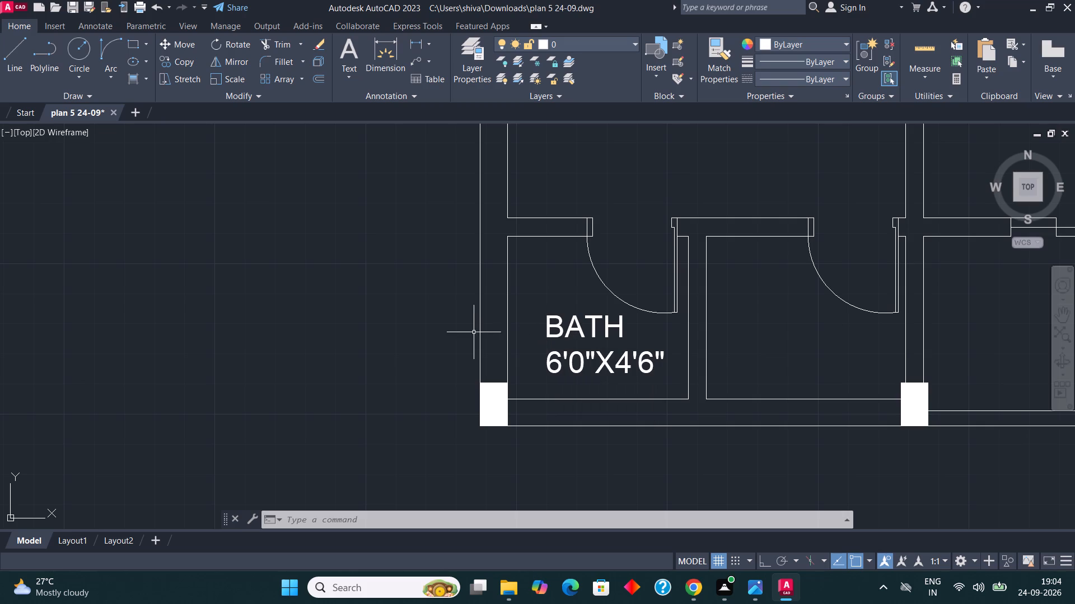
{"action": "scroll", "coordinate": [474, 332], "scroll_direction": "down", "scroll_amount": 1}
{"action": "scroll", "coordinate": [614, 358], "scroll_direction": "up", "scroll_amount": 1}
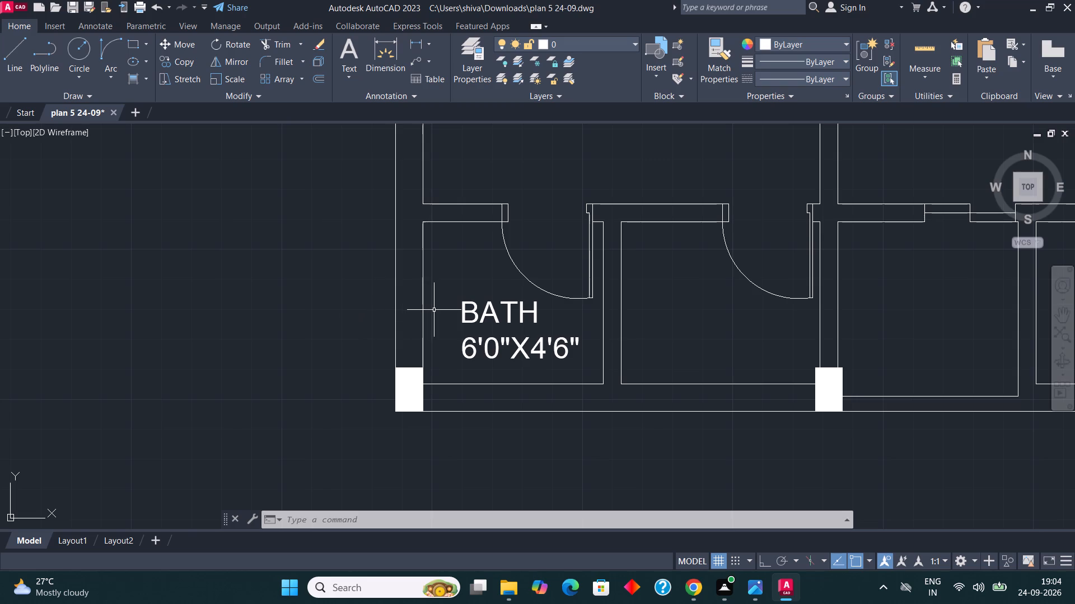
{"action": "left_click", "coordinate": [473, 318]}
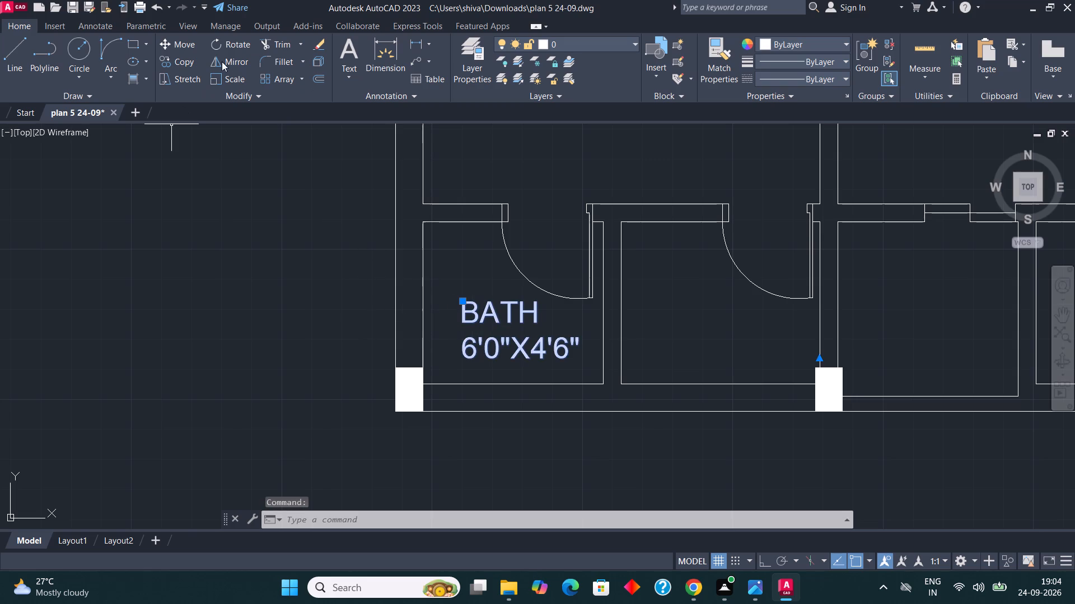
{"action": "left_click", "coordinate": [178, 67]}
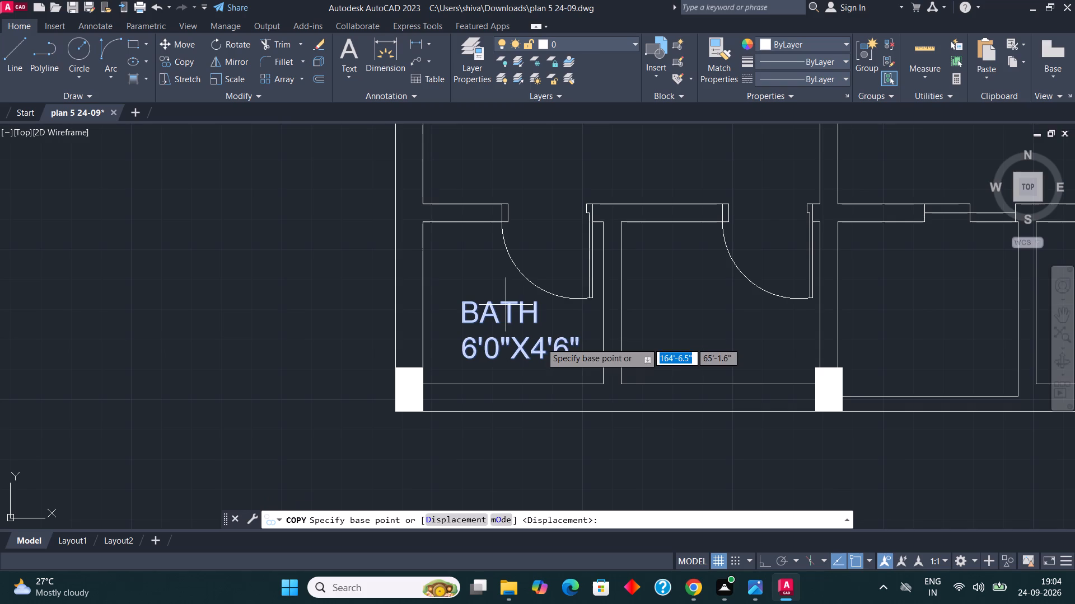
{"action": "left_click", "coordinate": [541, 342]}
{"action": "scroll", "coordinate": [739, 349], "scroll_direction": "up", "scroll_amount": 1}
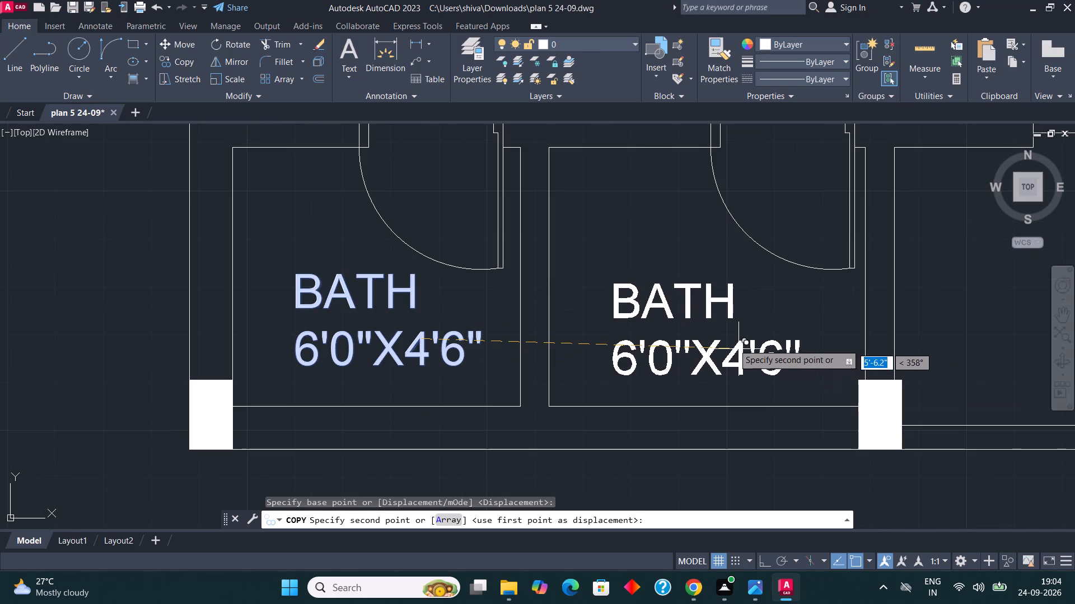
{"action": "left_click", "coordinate": [732, 344]}
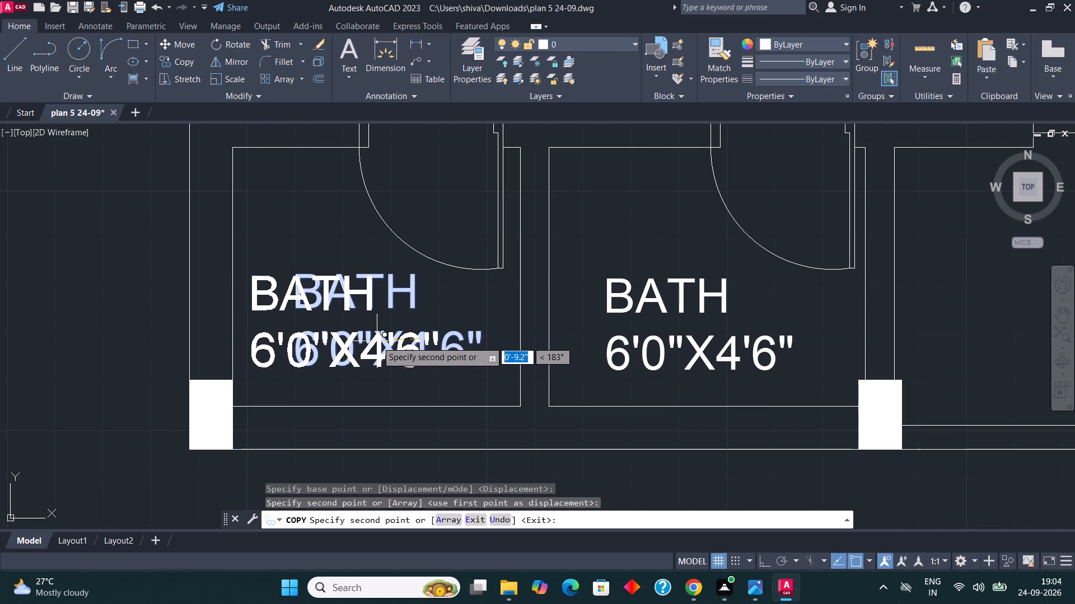
{"action": "scroll", "coordinate": [367, 310], "scroll_direction": "down", "scroll_amount": 3}
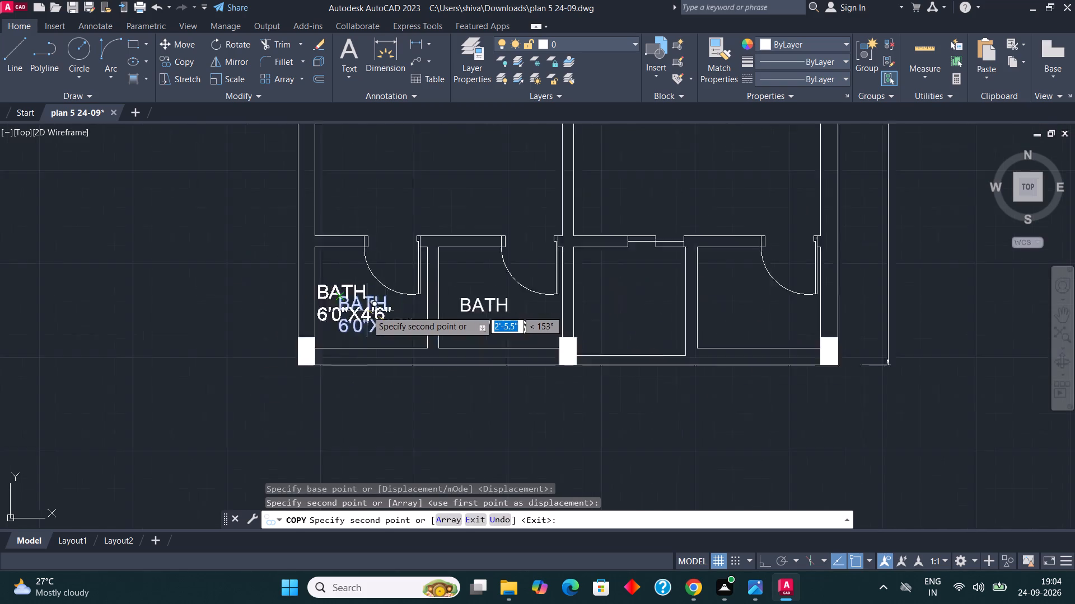
{"action": "scroll", "coordinate": [569, 320], "scroll_direction": "up", "scroll_amount": 2}
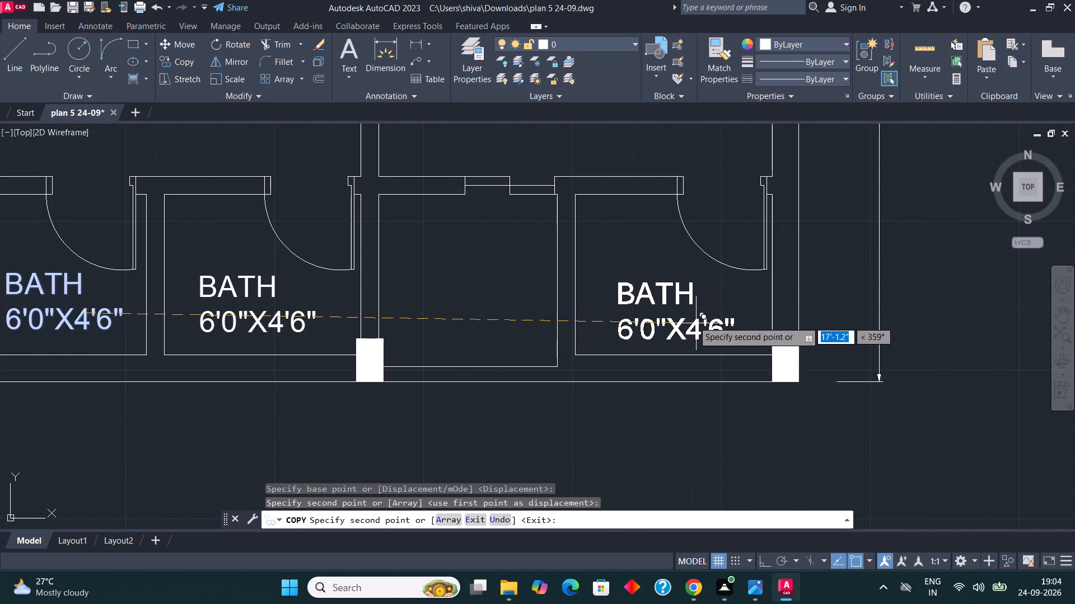
{"action": "left_click", "coordinate": [689, 310]}
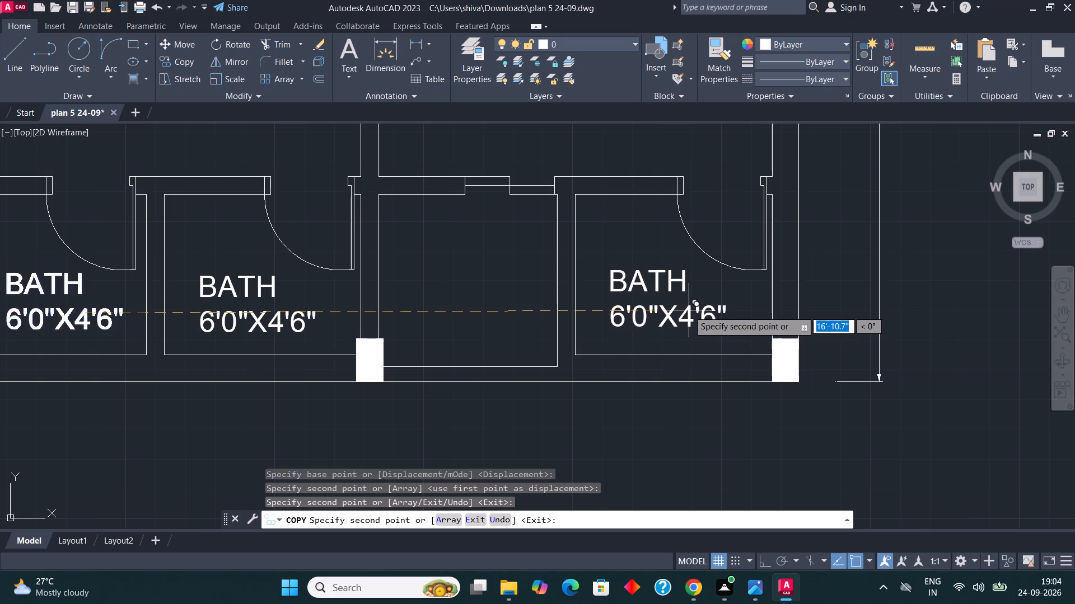
{"action": "scroll", "coordinate": [718, 329], "scroll_direction": "down", "scroll_amount": 1}
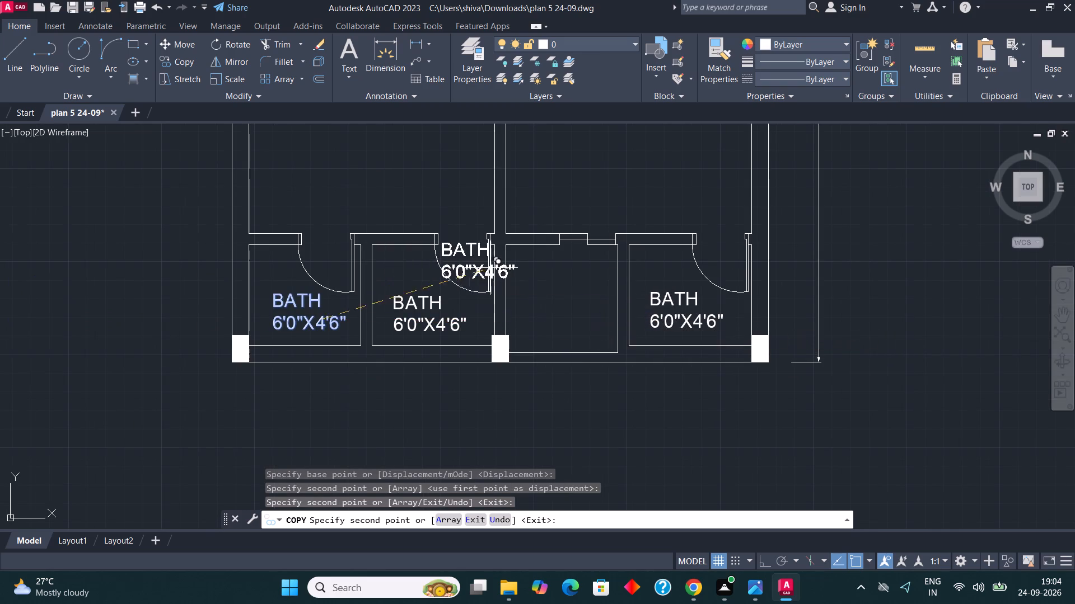
{"action": "scroll", "coordinate": [600, 330], "scroll_direction": "up", "scroll_amount": 1}
{"action": "key", "text": "Escape"}
{"action": "key", "text": "Escape"}
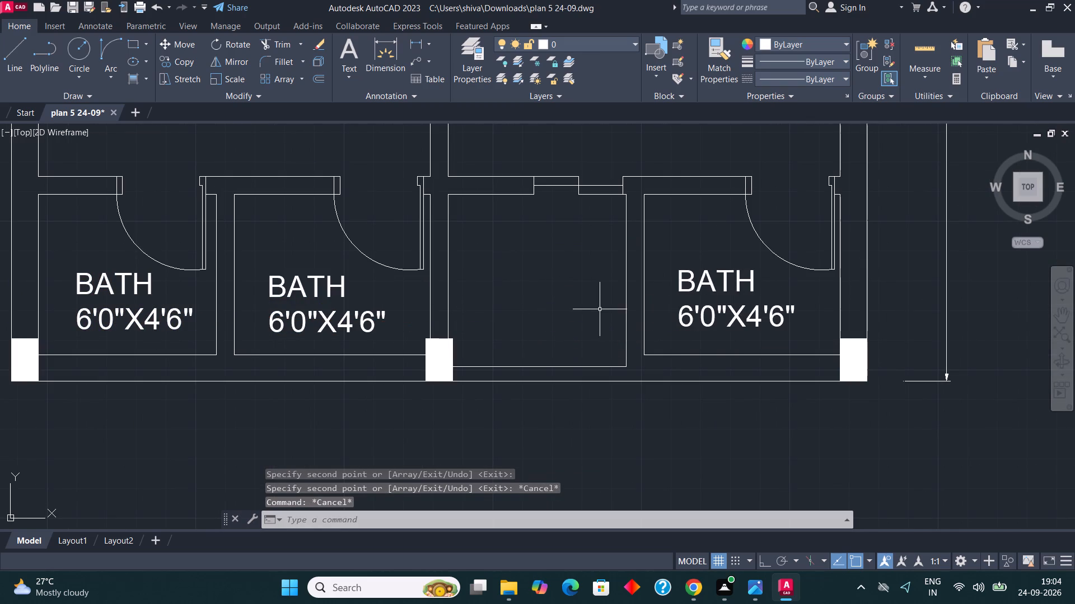
Change the first small lower room's label to BALI 5'0"X4'6".
{"action": "scroll", "coordinate": [634, 307], "scroll_direction": "down", "scroll_amount": 1}
{"action": "scroll", "coordinate": [352, 300], "scroll_direction": "up", "scroll_amount": 1}
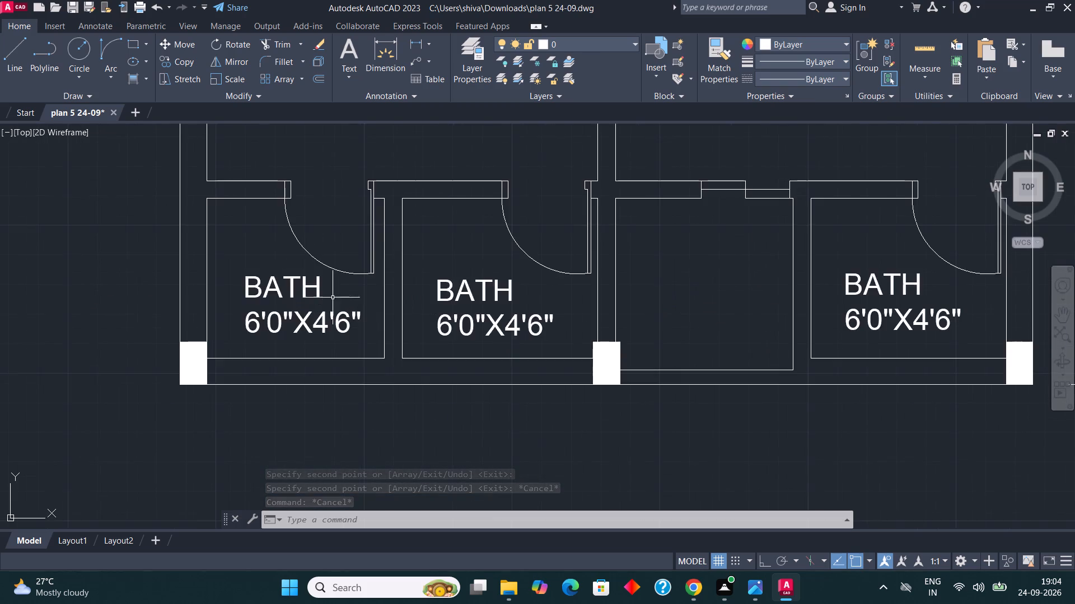
{"action": "scroll", "coordinate": [286, 295], "scroll_direction": "up", "scroll_amount": 2}
{"action": "double_click", "coordinate": [300, 274]}
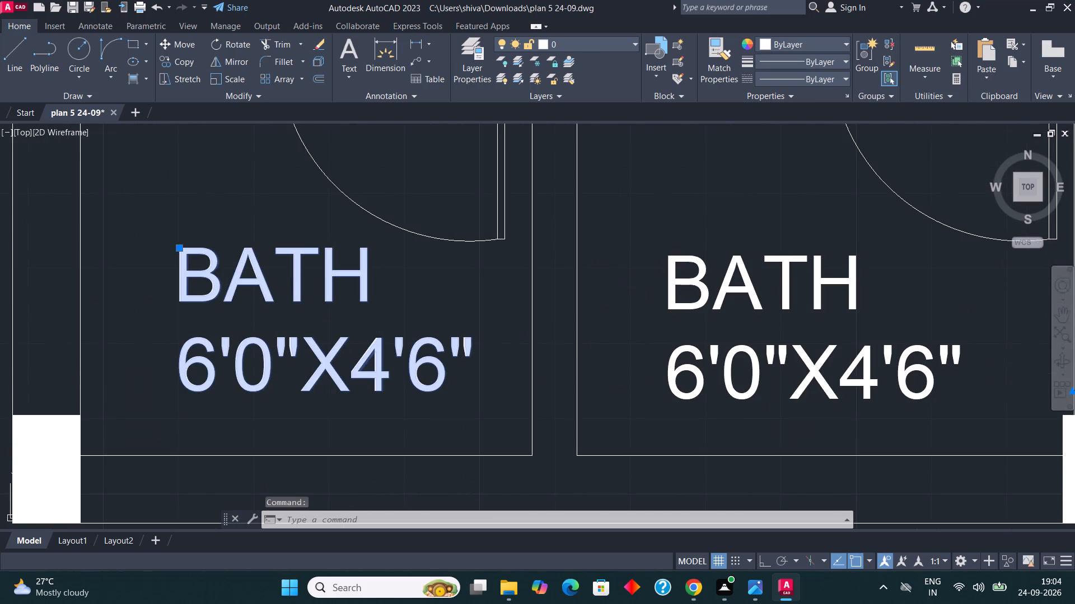
{"action": "left_click", "coordinate": [391, 282]}
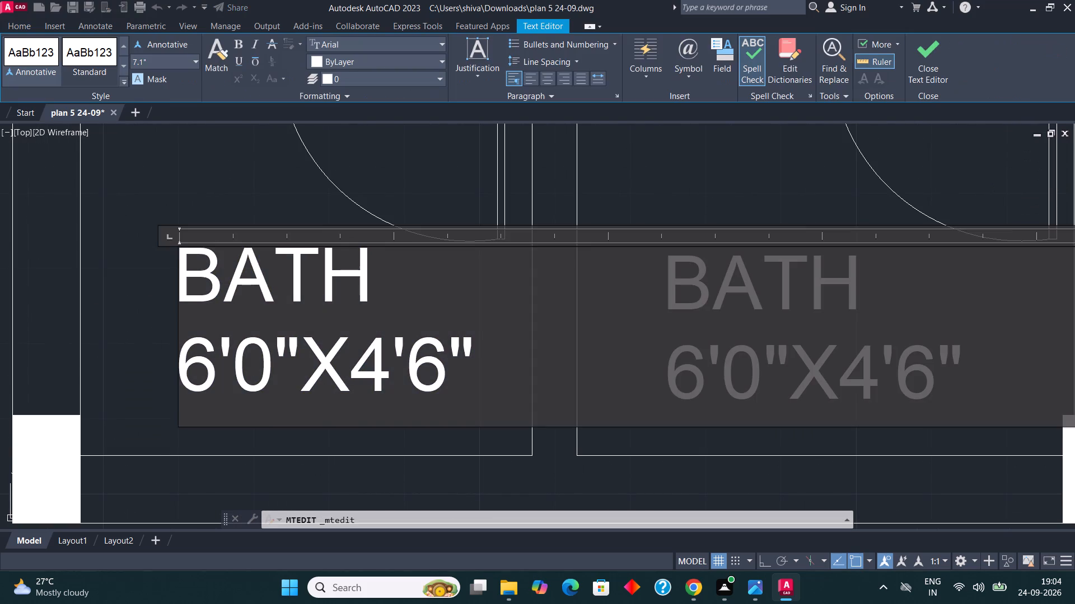
{"action": "key", "text": "BackSpace"}
{"action": "key", "text": "BackSpace"}
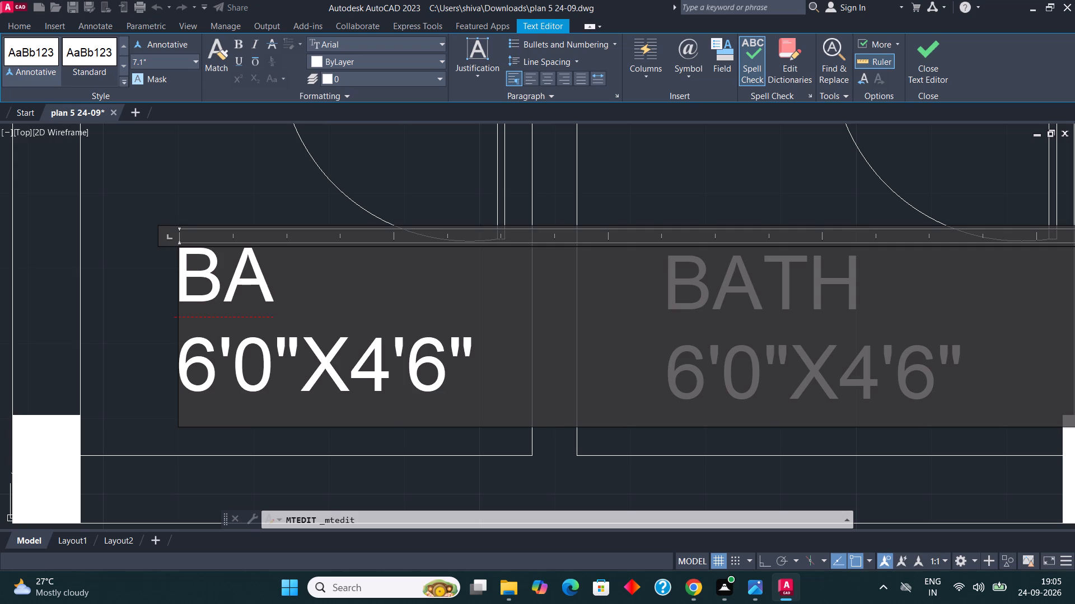
{"action": "type", "text": "LI"}
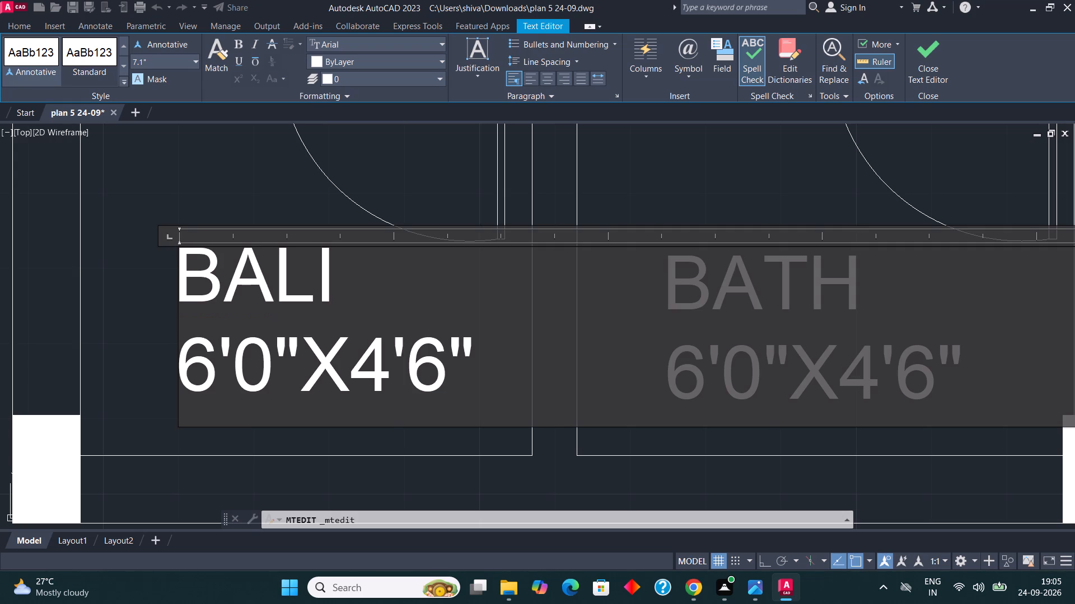
{"action": "left_click", "coordinate": [210, 387]}
{"action": "key", "text": "BackSpace"}
{"action": "key", "text": "5"}
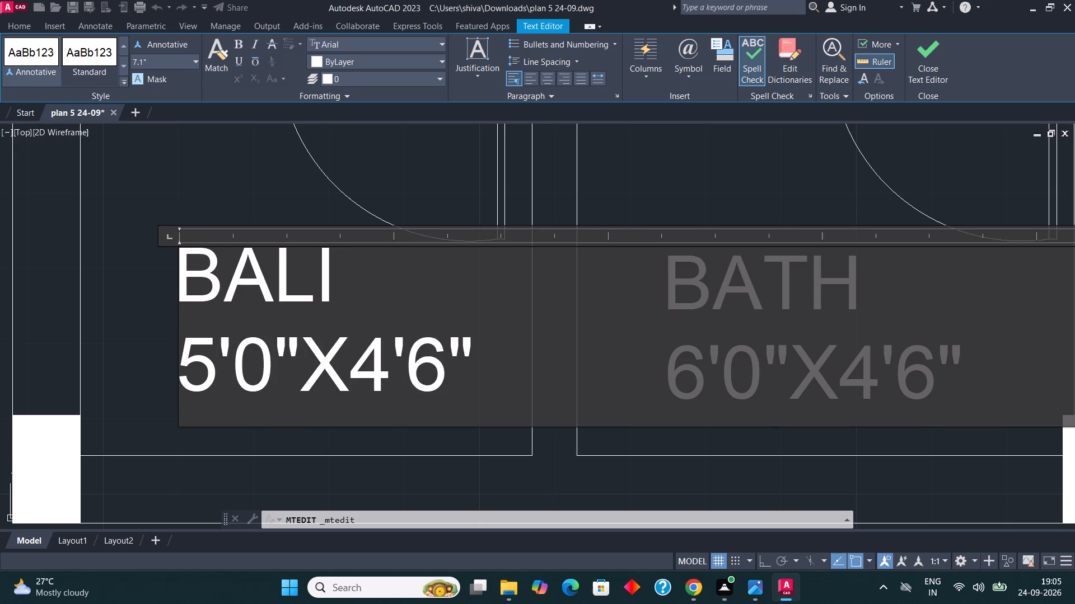
{"action": "left_click", "coordinate": [133, 297]}
{"action": "scroll", "coordinate": [193, 360], "scroll_direction": "down", "scroll_amount": 1}
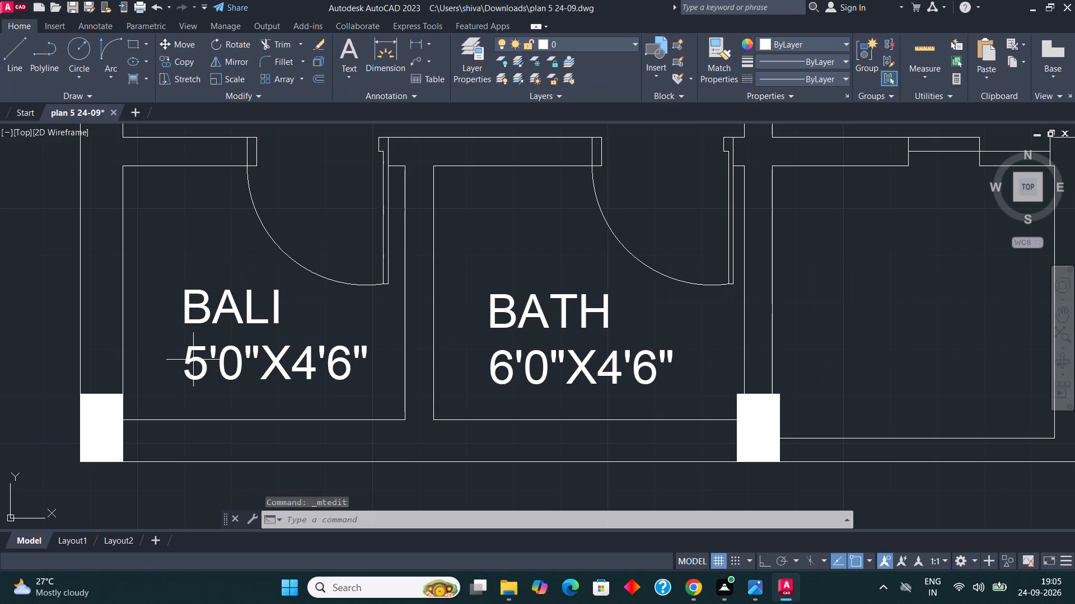
Copy the first small lower room's BALI 5'0"X4'6" label into the third small lower room.
{"action": "left_click", "coordinate": [341, 381]}
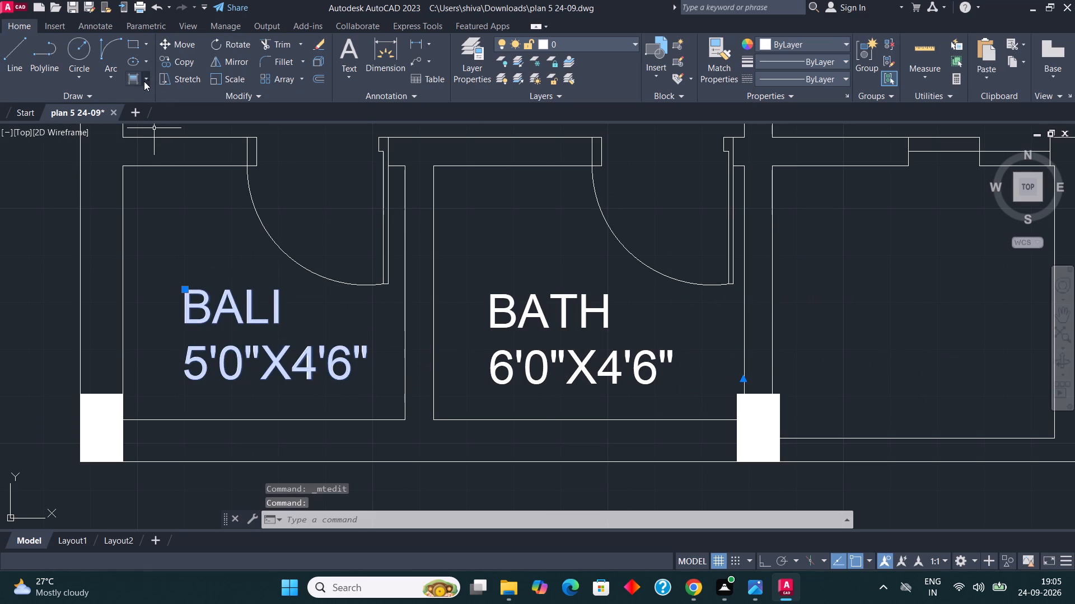
{"action": "left_click", "coordinate": [182, 59]}
{"action": "left_click", "coordinate": [221, 328]}
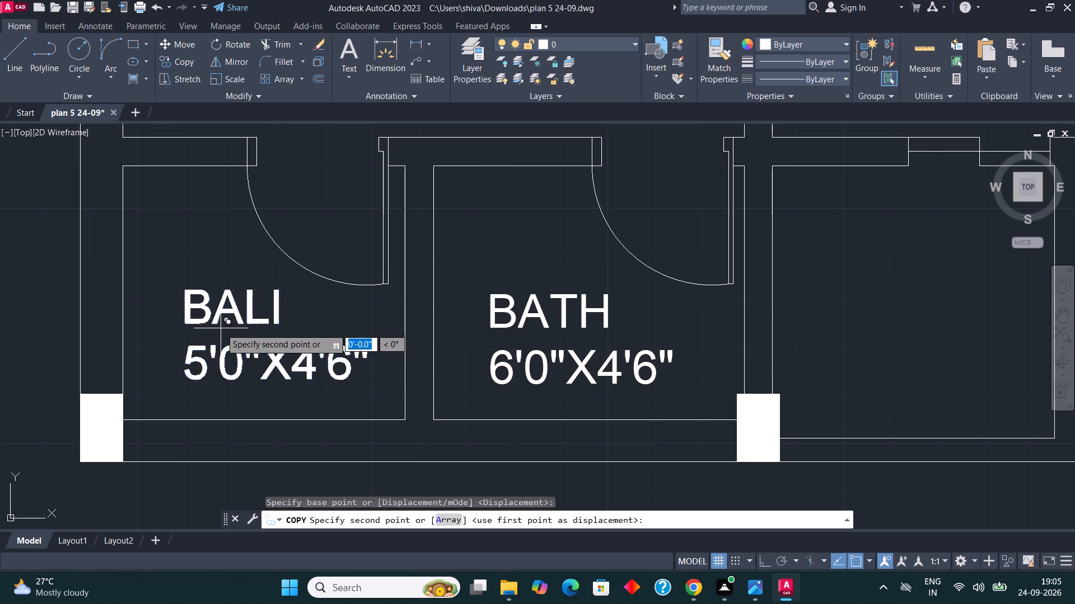
{"action": "scroll", "coordinate": [221, 328], "scroll_direction": "down", "scroll_amount": 2}
{"action": "scroll", "coordinate": [473, 317], "scroll_direction": "up", "scroll_amount": 1}
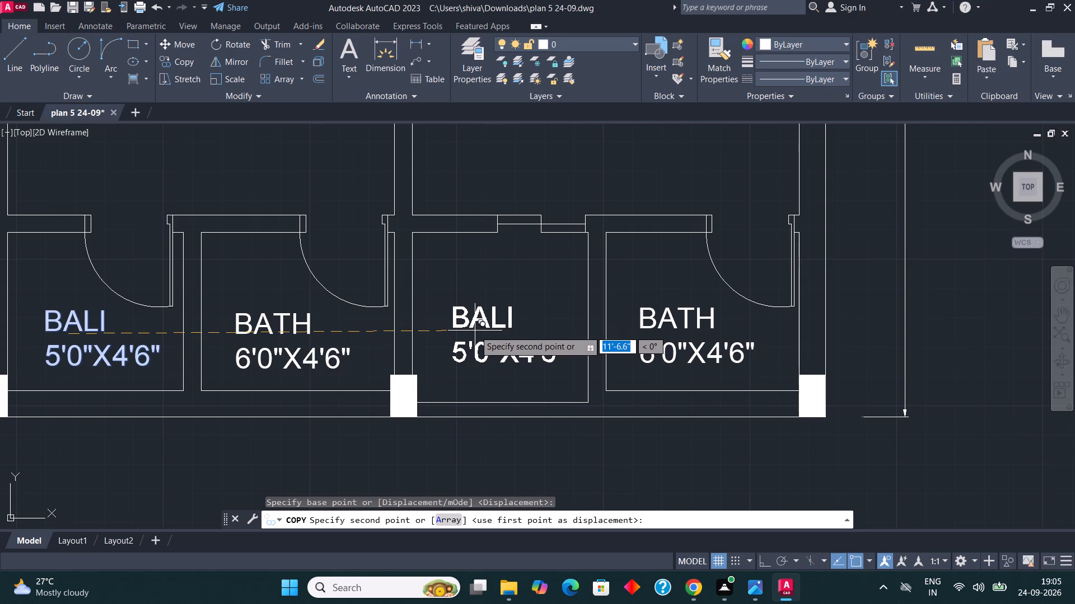
{"action": "left_click", "coordinate": [475, 331]}
{"action": "key", "text": "Escape"}
Draw a vertical line across the second small lower room's bottom wall, below the BATH label, for a window edge.
{"action": "scroll", "coordinate": [554, 362], "scroll_direction": "down", "scroll_amount": 1}
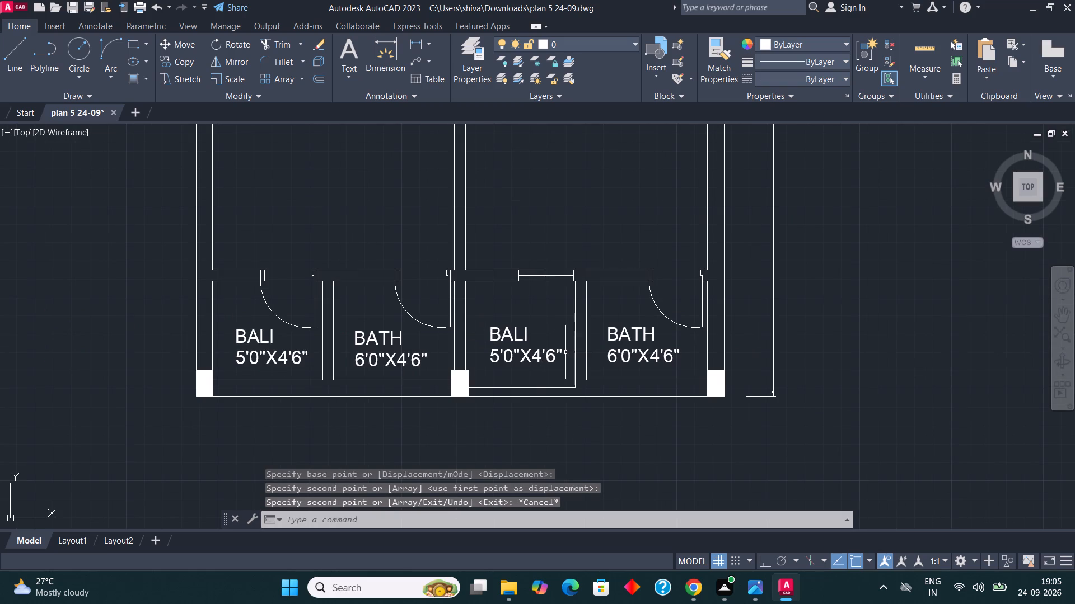
{"action": "scroll", "coordinate": [503, 355], "scroll_direction": "down", "scroll_amount": 1}
{"action": "scroll", "coordinate": [428, 369], "scroll_direction": "up", "scroll_amount": 3}
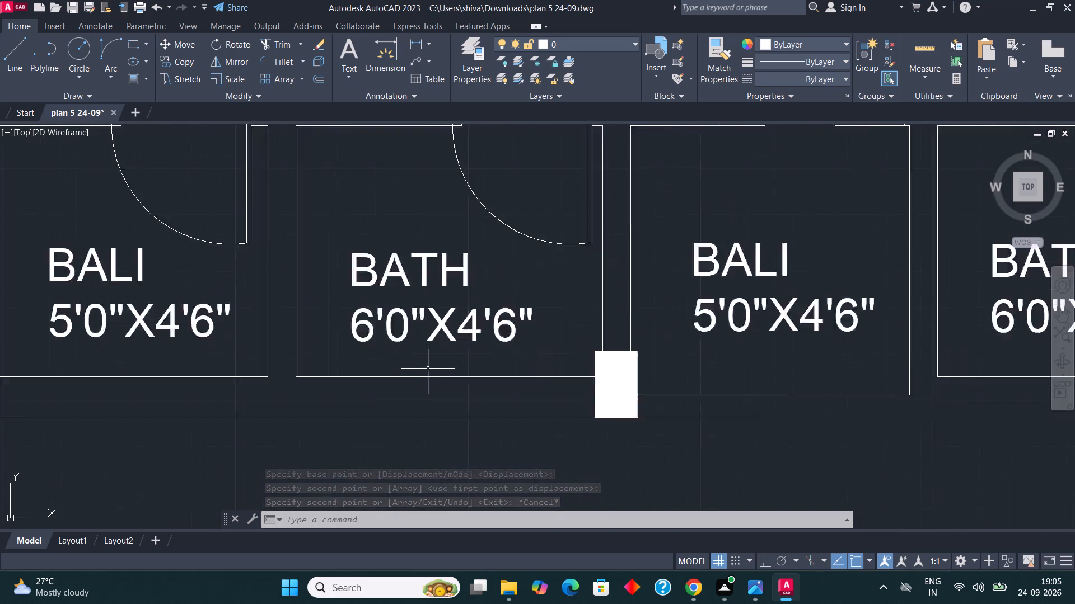
{"action": "scroll", "coordinate": [428, 369], "scroll_direction": "up", "scroll_amount": 1}
{"action": "scroll", "coordinate": [540, 385], "scroll_direction": "down", "scroll_amount": 2}
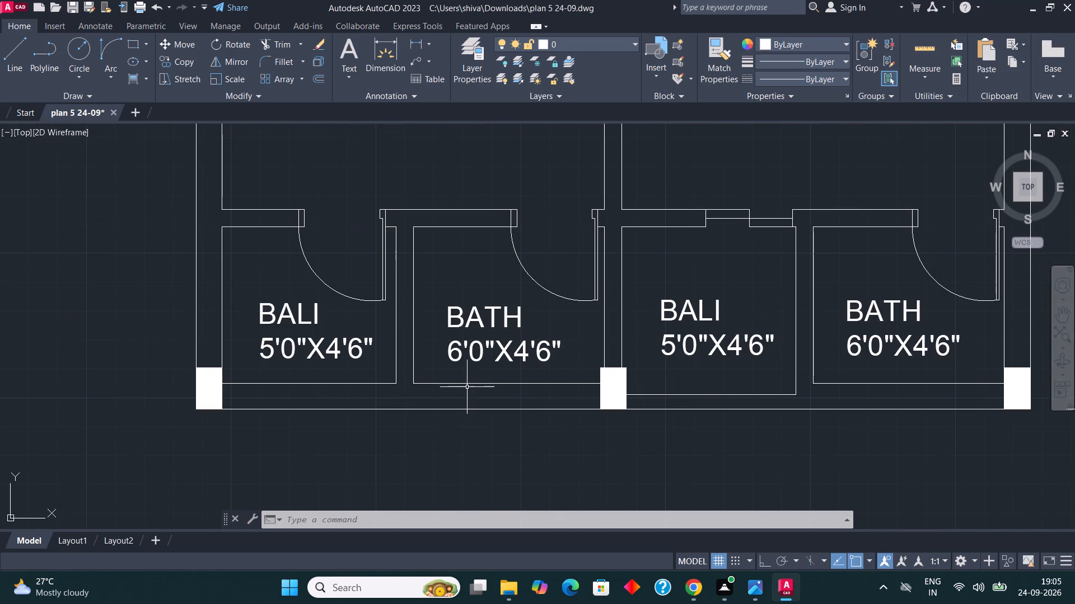
{"action": "scroll", "coordinate": [502, 385], "scroll_direction": "up", "scroll_amount": 1}
{"action": "scroll", "coordinate": [475, 385], "scroll_direction": "down", "scroll_amount": 1}
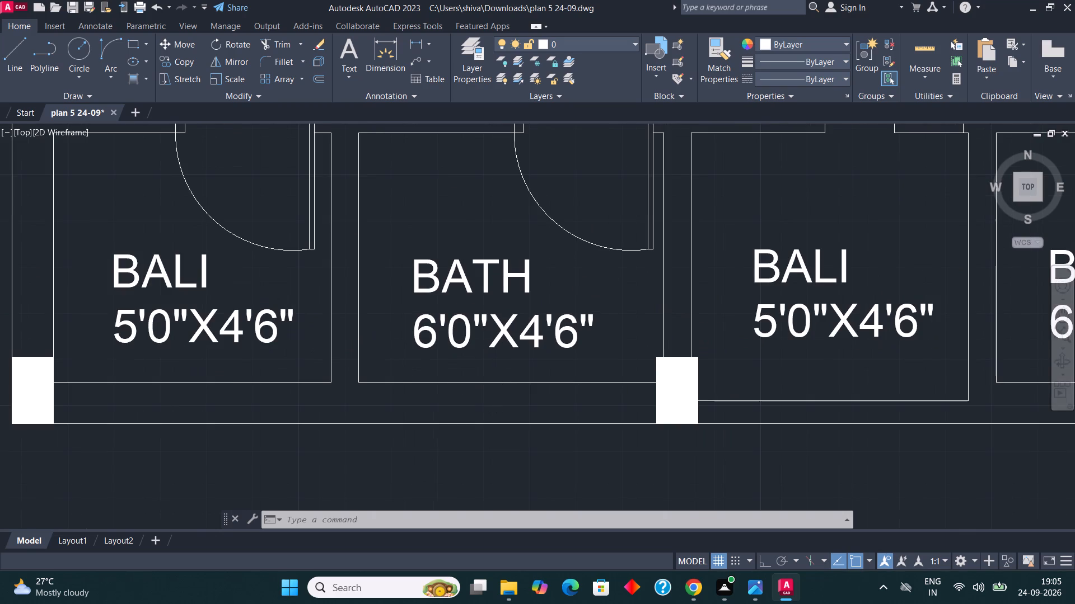
{"action": "key", "text": "Escape"}
{"action": "key", "text": "Escape"}
{"action": "scroll", "coordinate": [475, 385], "scroll_direction": "up", "scroll_amount": 1}
{"action": "key", "text": "l"}
{"action": "key", "text": "Return"}
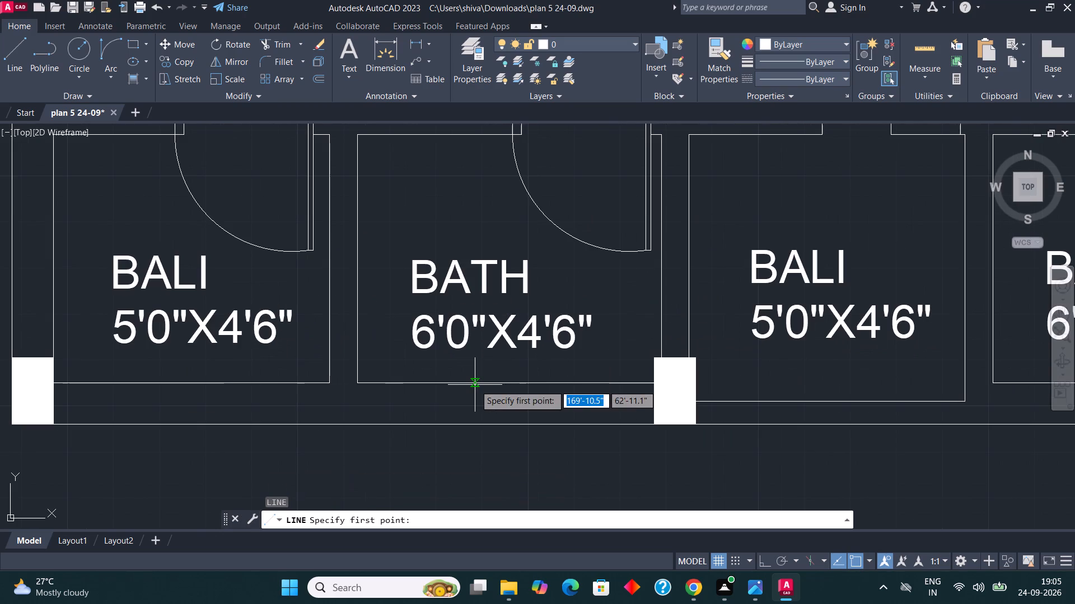
{"action": "scroll", "coordinate": [447, 385], "scroll_direction": "up", "scroll_amount": 3}
{"action": "left_click", "coordinate": [406, 352]}
{"action": "scroll", "coordinate": [406, 352], "scroll_direction": "down", "scroll_amount": 2}
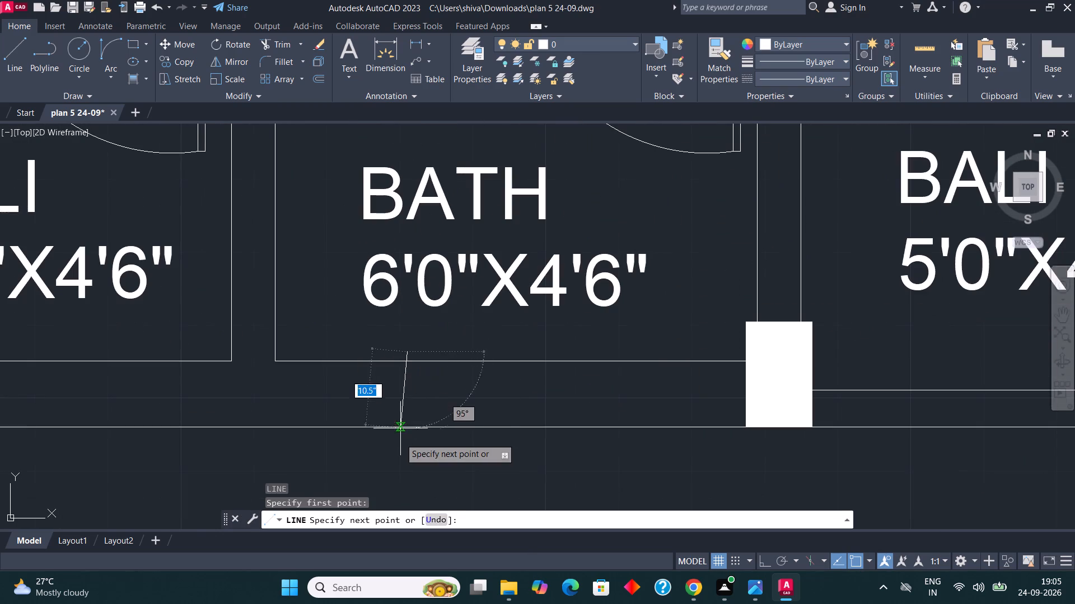
{"action": "key", "text": "F8"}
{"action": "left_click", "coordinate": [405, 452]}
{"action": "key", "text": "Escape"}
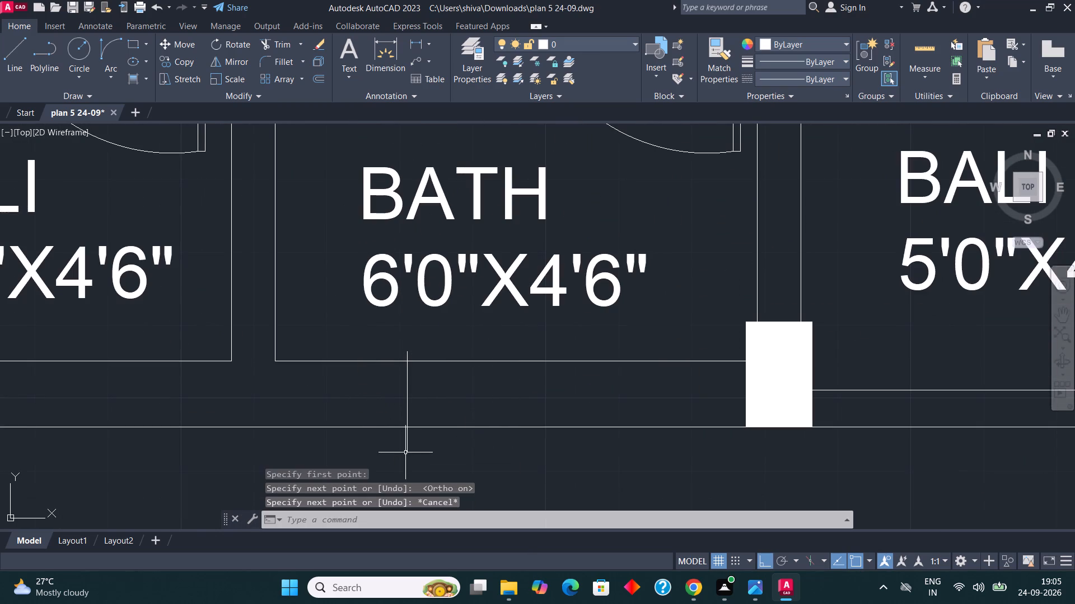
Trim the vertical line's ends that extend above and below the second small room's bottom wall.
{"action": "key", "text": "Escape"}
{"action": "type", "text": "TR"}
{"action": "key", "text": "Return"}
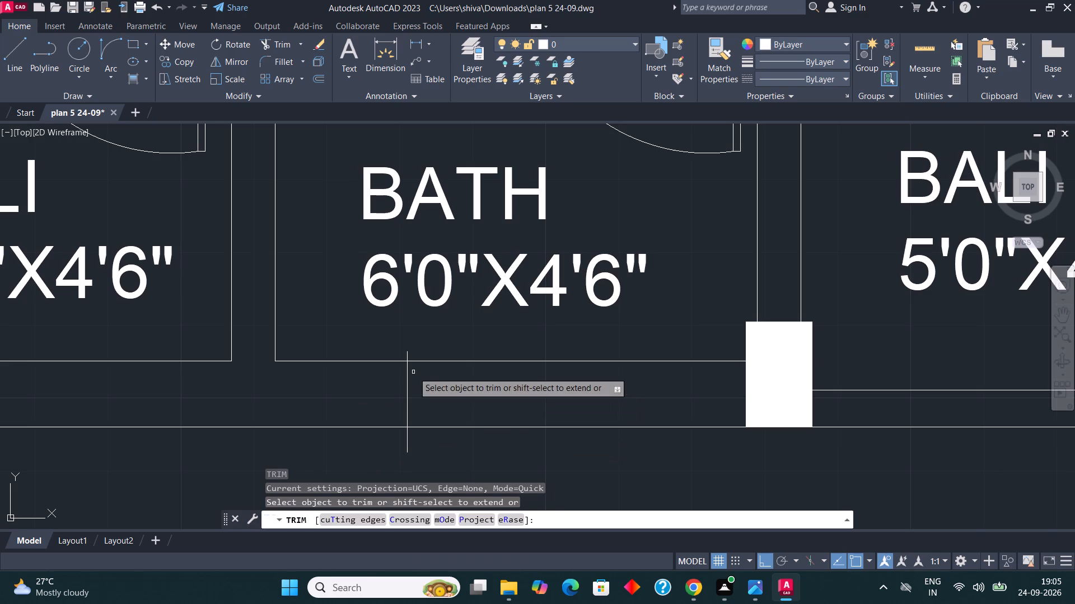
{"action": "left_click", "coordinate": [407, 355]}
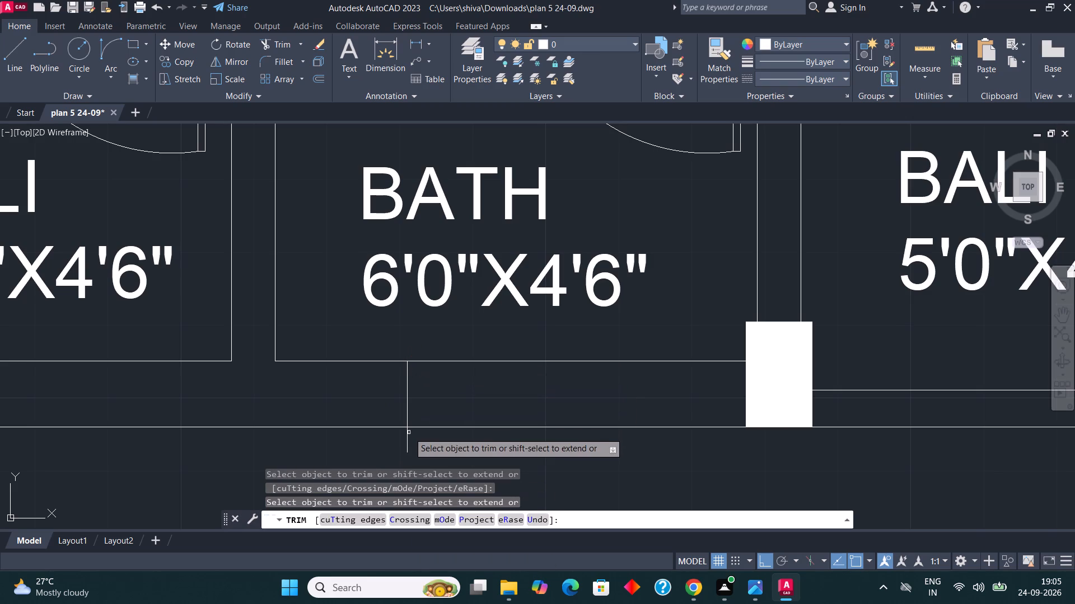
{"action": "left_click", "coordinate": [408, 446]}
{"action": "key", "text": "Escape"}
{"action": "key", "text": "Escape"}
Offset the vertical window edge line 2' to the right within the second small room's bottom wall.
{"action": "left_click", "coordinate": [419, 401]}
{"action": "left_click", "coordinate": [381, 407]}
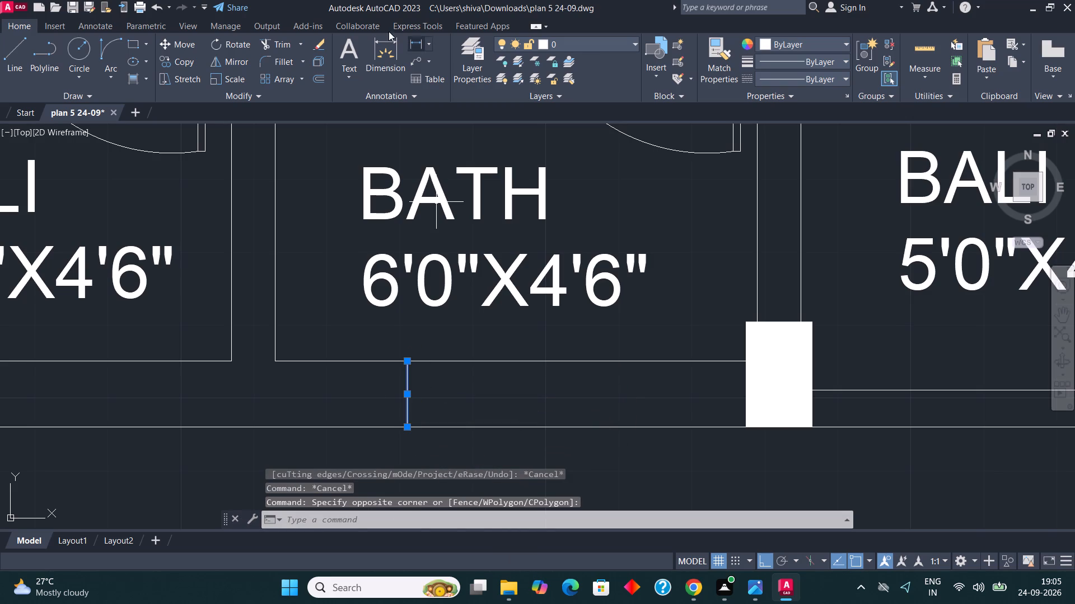
{"action": "left_click", "coordinate": [317, 79]}
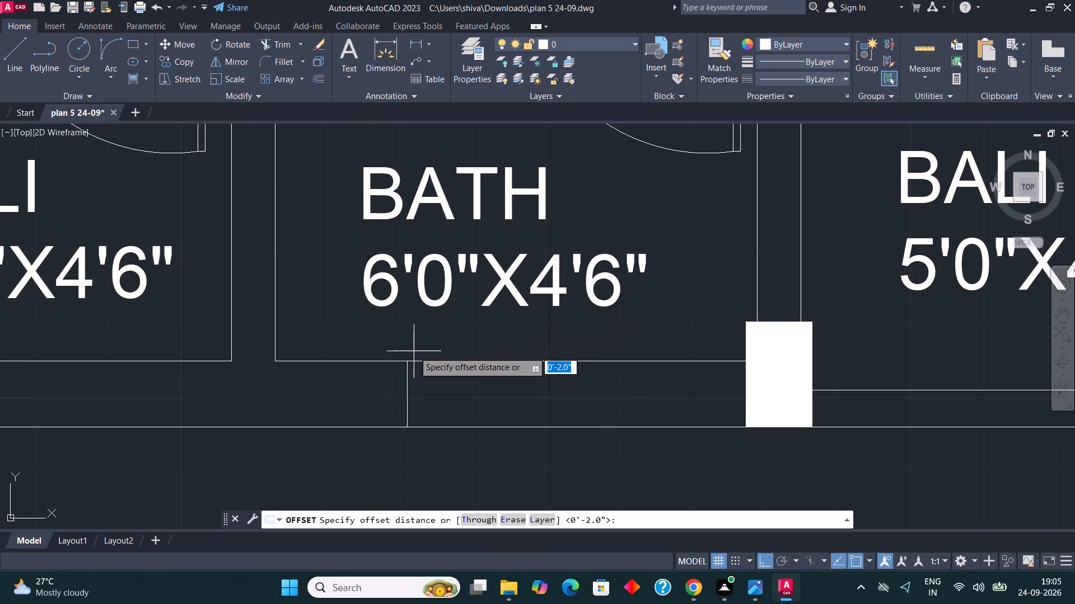
{"action": "type", "text": "2'"}
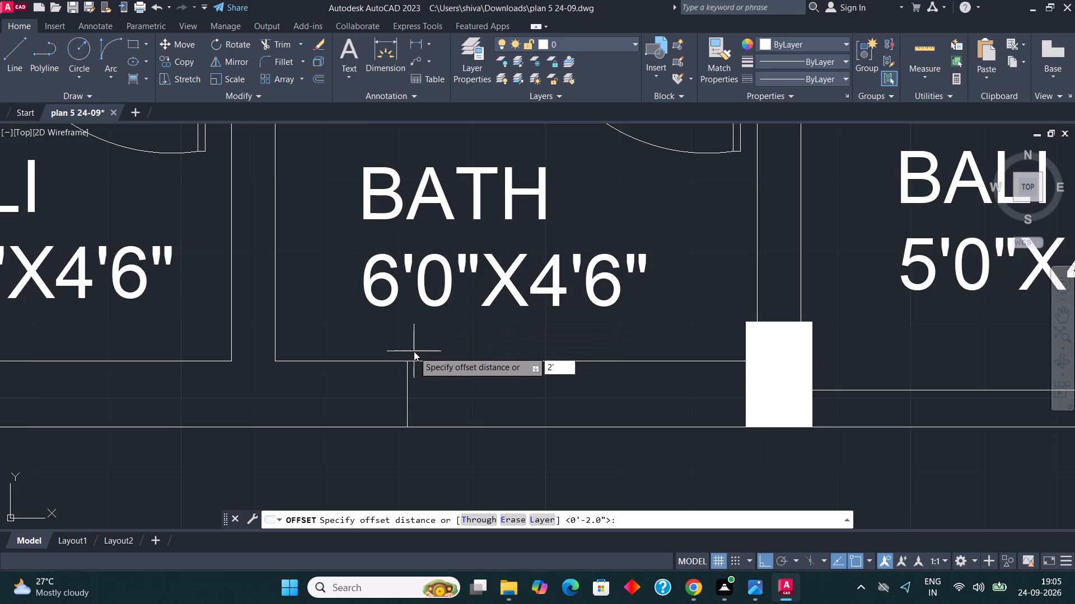
{"action": "key", "text": "Return"}
{"action": "left_click", "coordinate": [410, 355]}
{"action": "key", "text": "Escape"}
{"action": "key", "text": "Escape"}
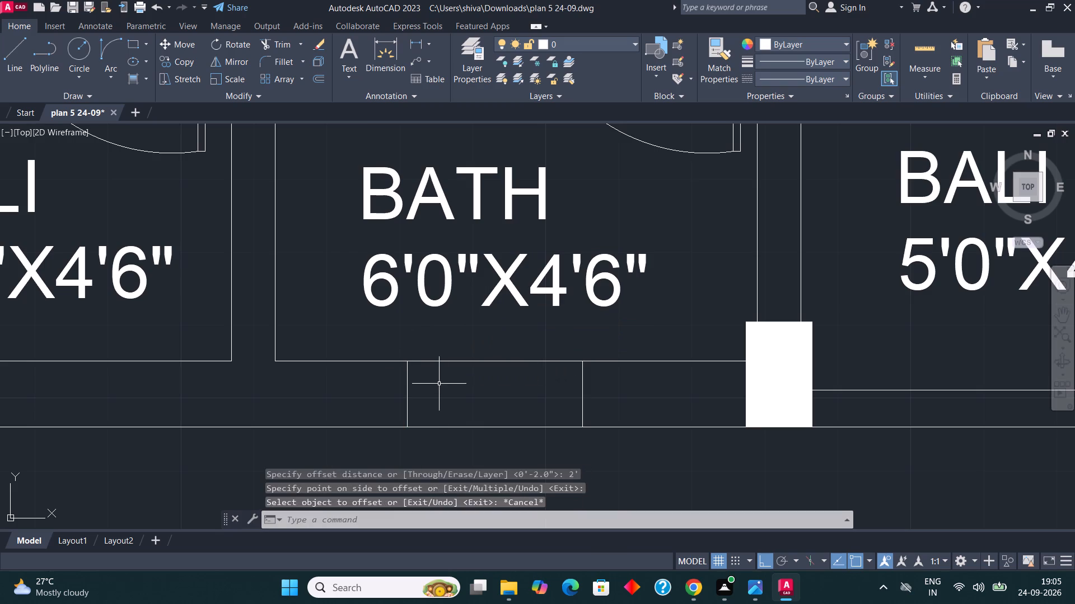
Draw a horizontal line joining the midpoints of the two window edge lines in the bottom wall.
{"action": "key", "text": "l"}
{"action": "key", "text": "Return"}
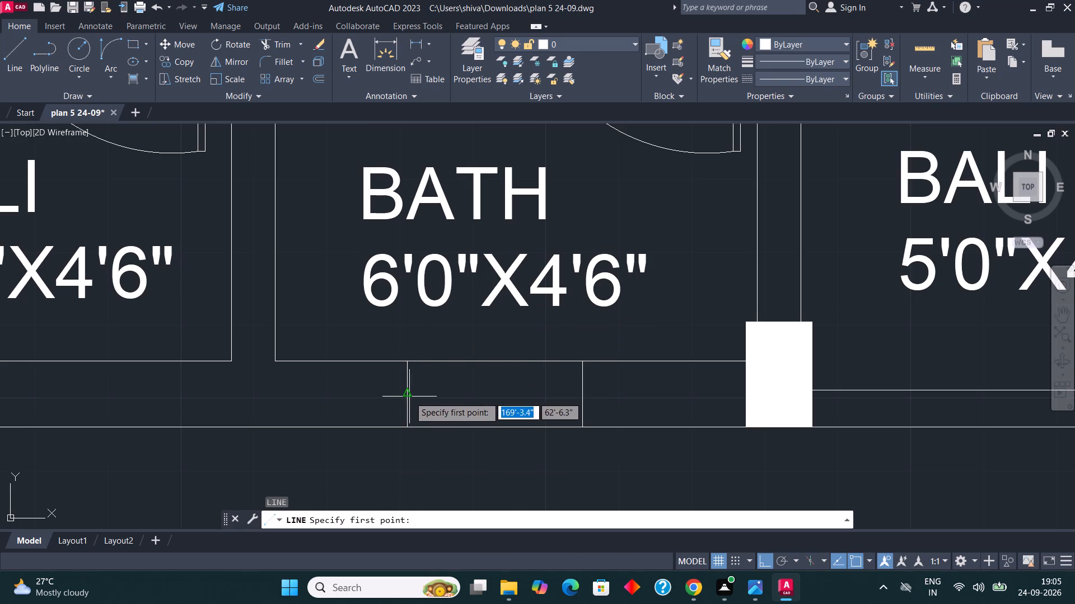
{"action": "left_click", "coordinate": [407, 397]}
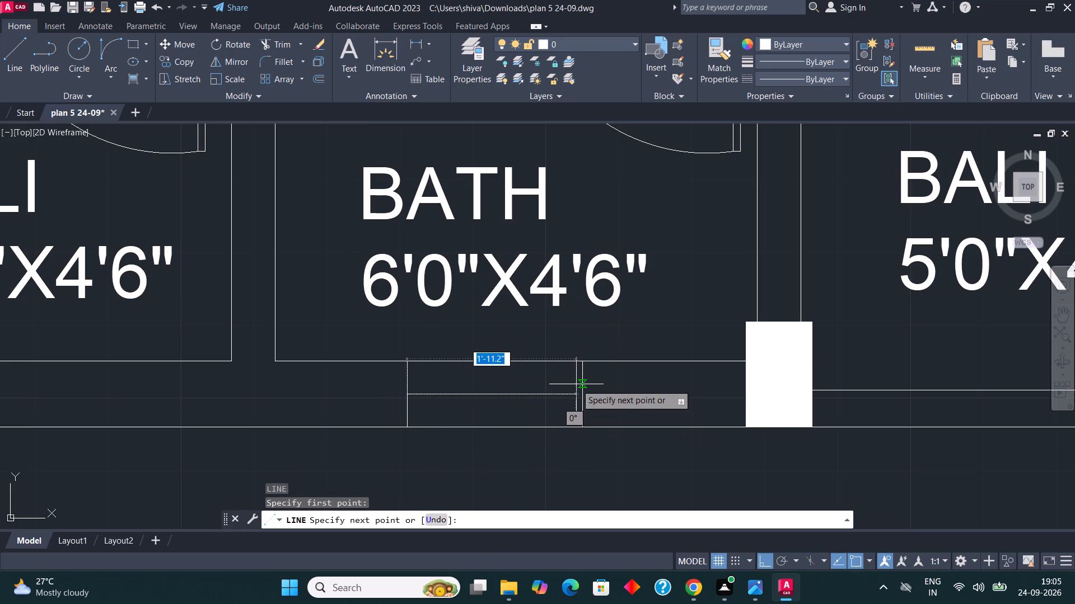
{"action": "left_click", "coordinate": [580, 397]}
{"action": "key", "text": "Escape"}
{"action": "key", "text": "Escape"}
{"action": "key", "text": "Escape"}
Copy the three-line window from the second small room's bottom wall into the fourth small room's bottom wall.
{"action": "scroll", "coordinate": [647, 196], "scroll_direction": "down", "scroll_amount": 2}
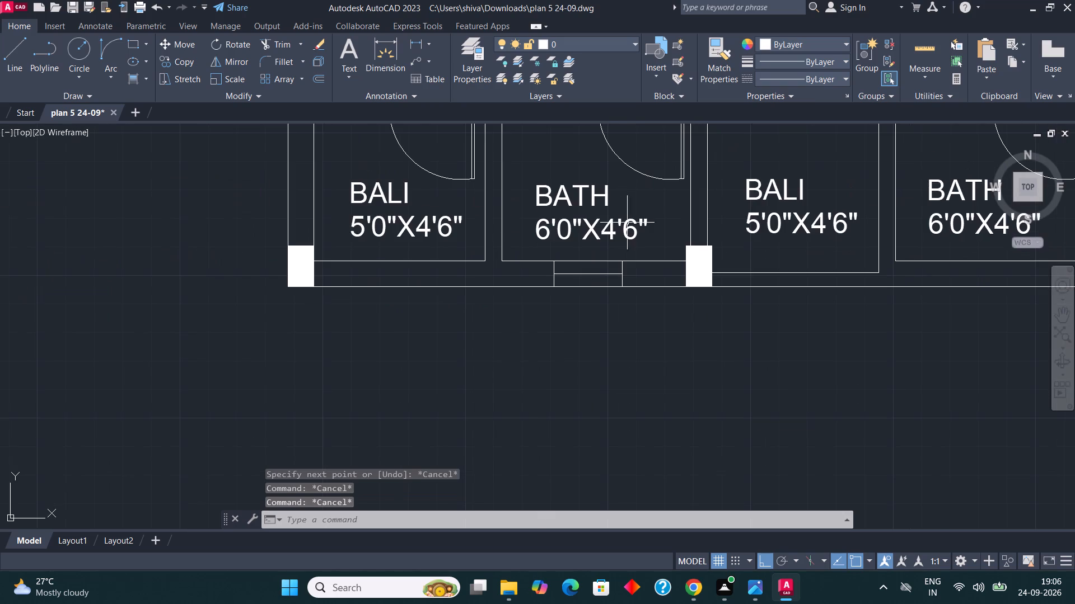
{"action": "scroll", "coordinate": [490, 449], "scroll_direction": "down", "scroll_amount": 1}
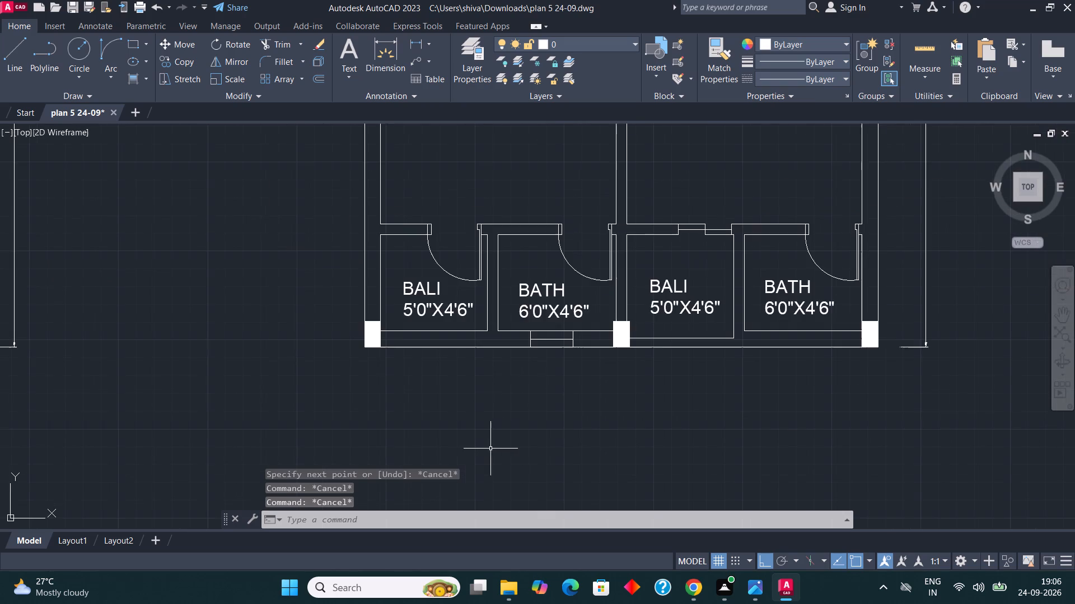
{"action": "scroll", "coordinate": [558, 371], "scroll_direction": "up", "scroll_amount": 1}
{"action": "scroll", "coordinate": [583, 305], "scroll_direction": "up", "scroll_amount": 2}
{"action": "left_click", "coordinate": [595, 350]}
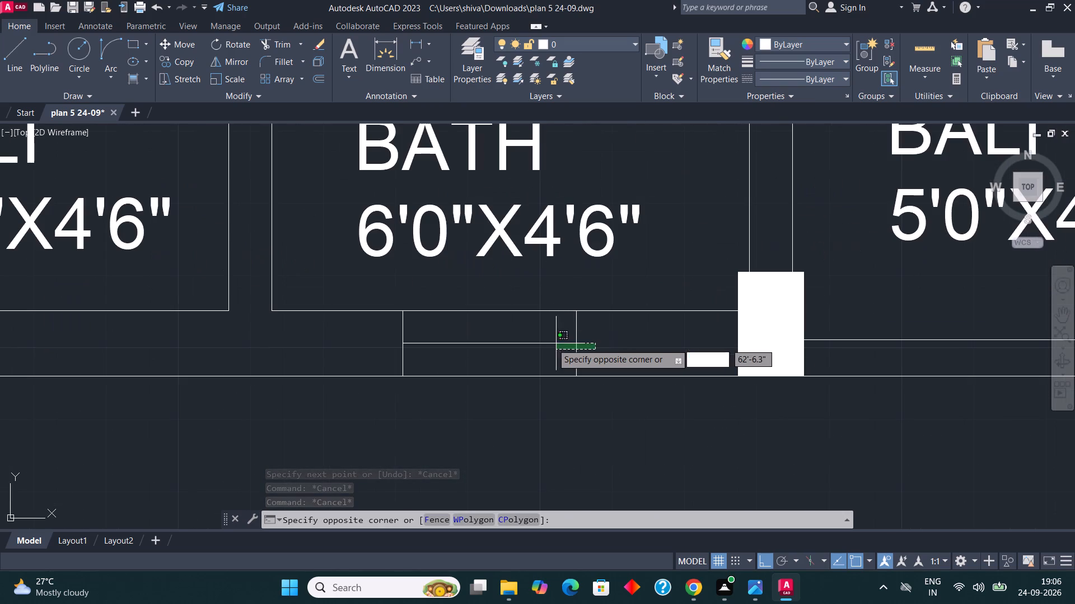
{"action": "left_click", "coordinate": [343, 330]}
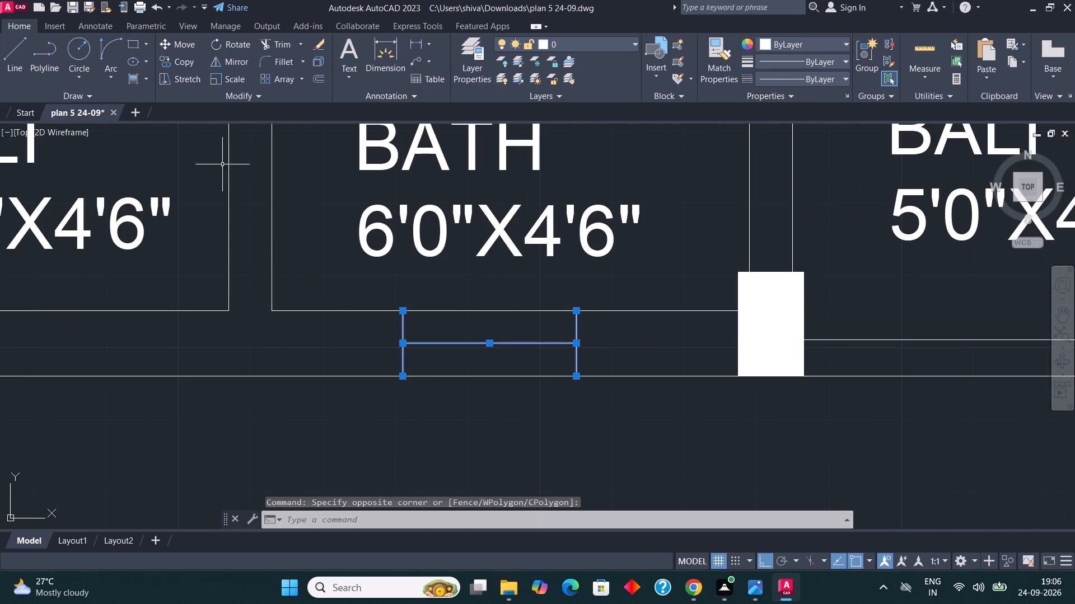
{"action": "left_click", "coordinate": [182, 67]}
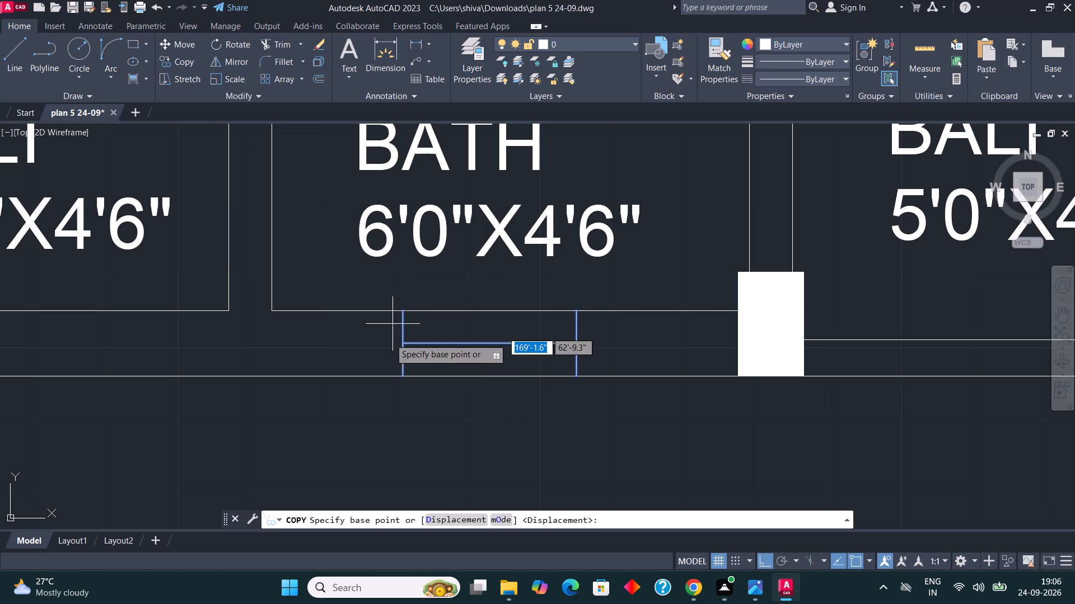
{"action": "scroll", "coordinate": [234, 354], "scroll_direction": "down", "scroll_amount": 1}
{"action": "scroll", "coordinate": [509, 365], "scroll_direction": "up", "scroll_amount": 1}
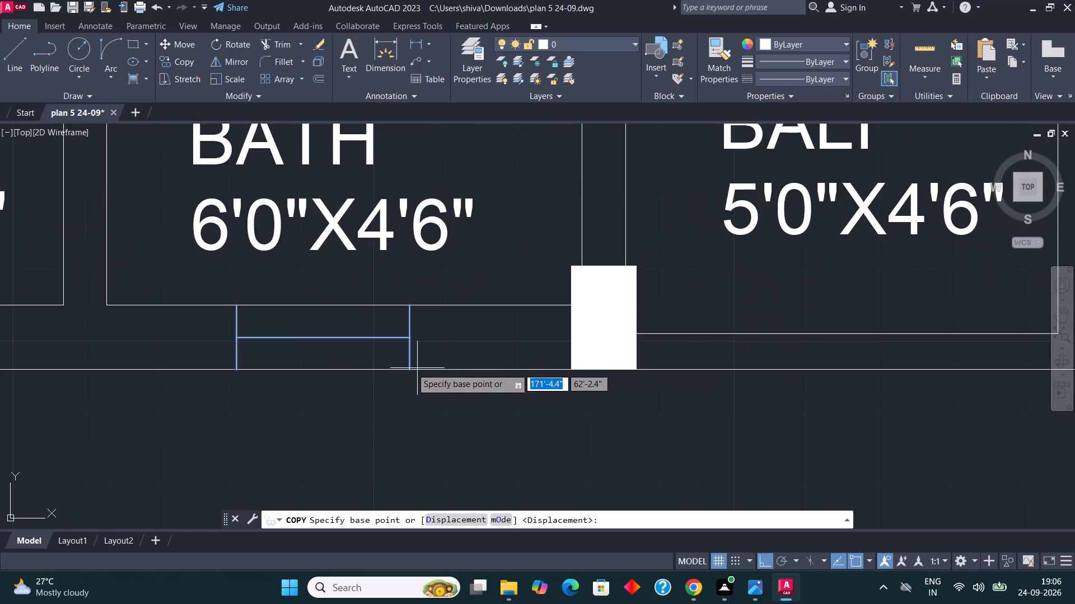
{"action": "left_click", "coordinate": [406, 369]}
{"action": "scroll", "coordinate": [156, 371], "scroll_direction": "down", "scroll_amount": 3}
{"action": "scroll", "coordinate": [494, 365], "scroll_direction": "up", "scroll_amount": 2}
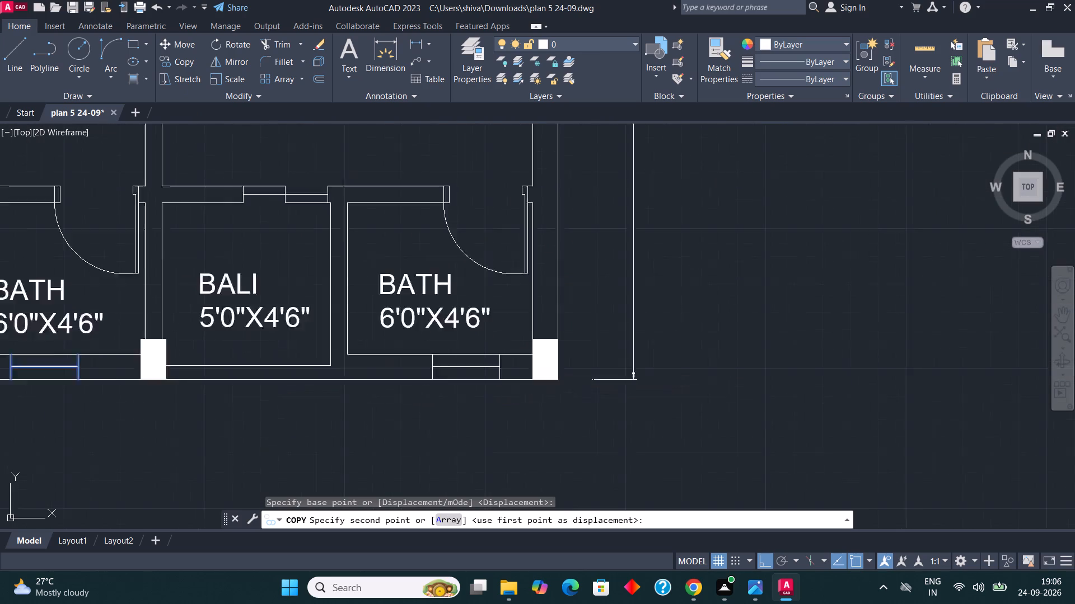
{"action": "left_click", "coordinate": [465, 372]}
{"action": "scroll", "coordinate": [618, 419], "scroll_direction": "down", "scroll_amount": 1}
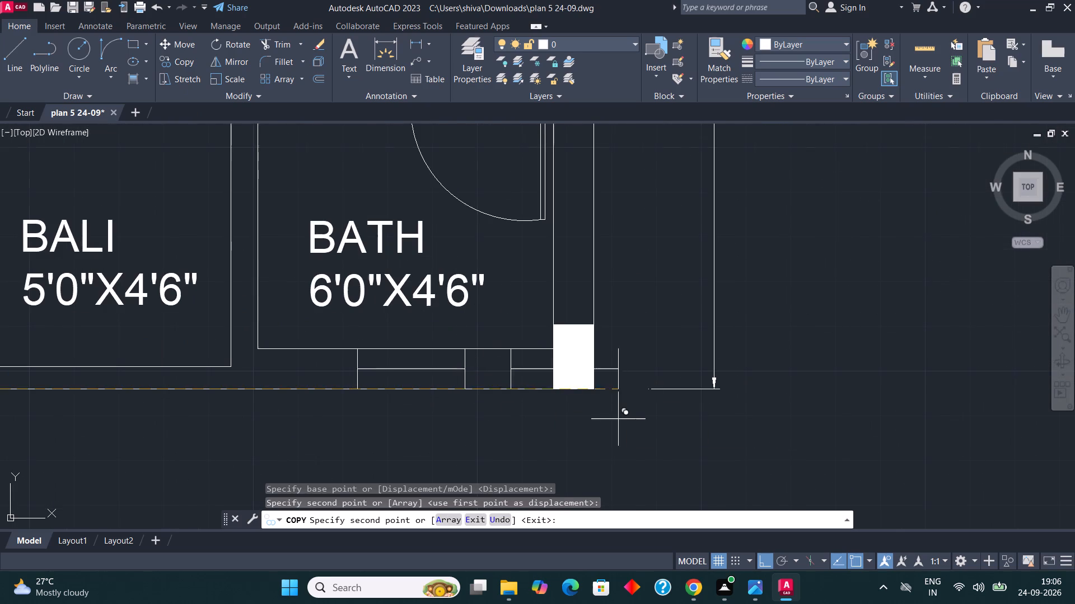
{"action": "scroll", "coordinate": [618, 419], "scroll_direction": "down", "scroll_amount": 1}
{"action": "key", "text": "Escape"}
{"action": "key", "text": "Escape"}
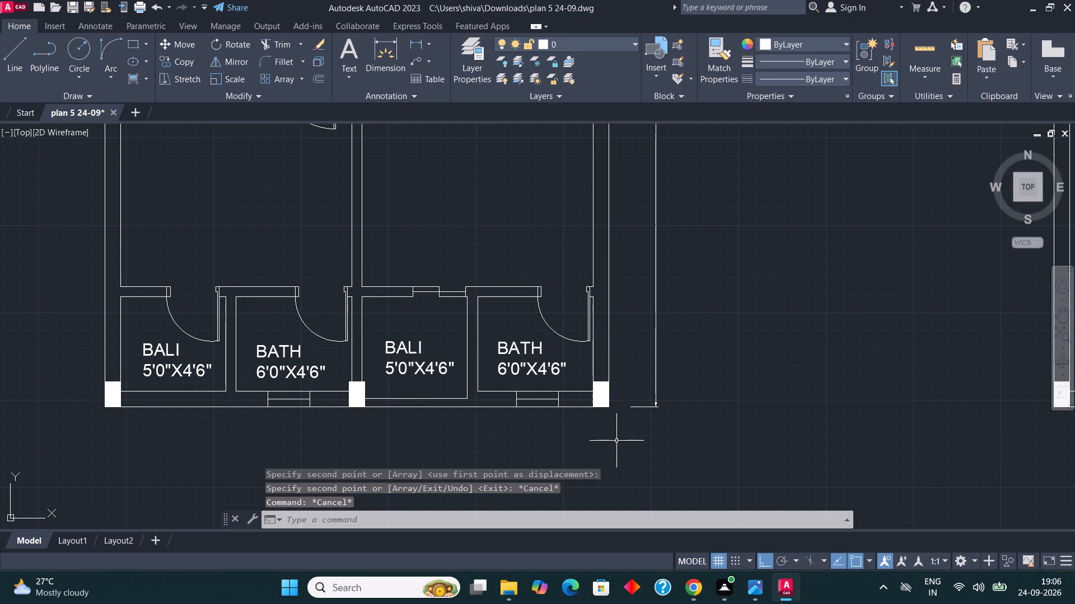
Copy the first BALI 5'0"X4'6" label up into the large room below the staircase in the second plan, with Ortho off.
{"action": "scroll", "coordinate": [603, 454], "scroll_direction": "down", "scroll_amount": 1}
{"action": "scroll", "coordinate": [516, 389], "scroll_direction": "up", "scroll_amount": 2}
{"action": "scroll", "coordinate": [540, 449], "scroll_direction": "down", "scroll_amount": 1}
{"action": "scroll", "coordinate": [585, 412], "scroll_direction": "down", "scroll_amount": 2}
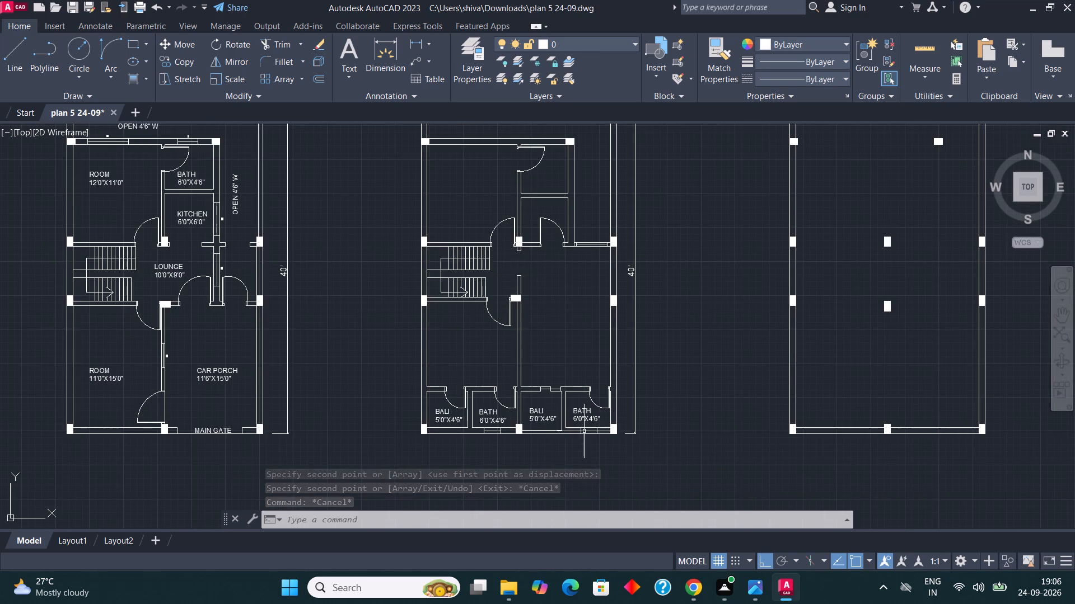
{"action": "scroll", "coordinate": [582, 433], "scroll_direction": "down", "scroll_amount": 1}
{"action": "scroll", "coordinate": [550, 310], "scroll_direction": "up", "scroll_amount": 2}
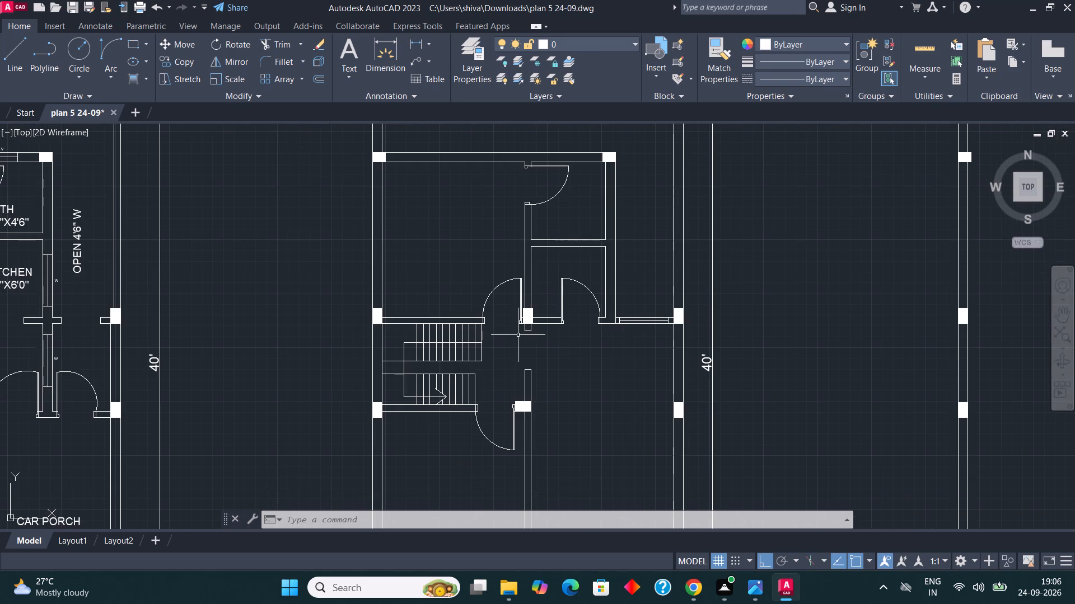
{"action": "scroll", "coordinate": [518, 338], "scroll_direction": "down", "scroll_amount": 2}
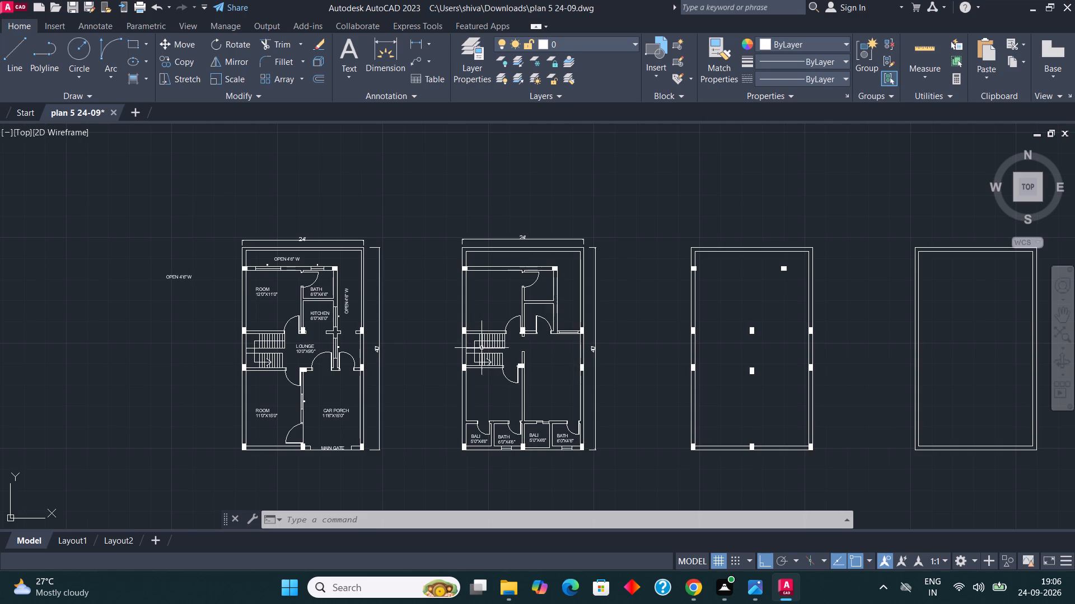
{"action": "scroll", "coordinate": [485, 422], "scroll_direction": "up", "scroll_amount": 1}
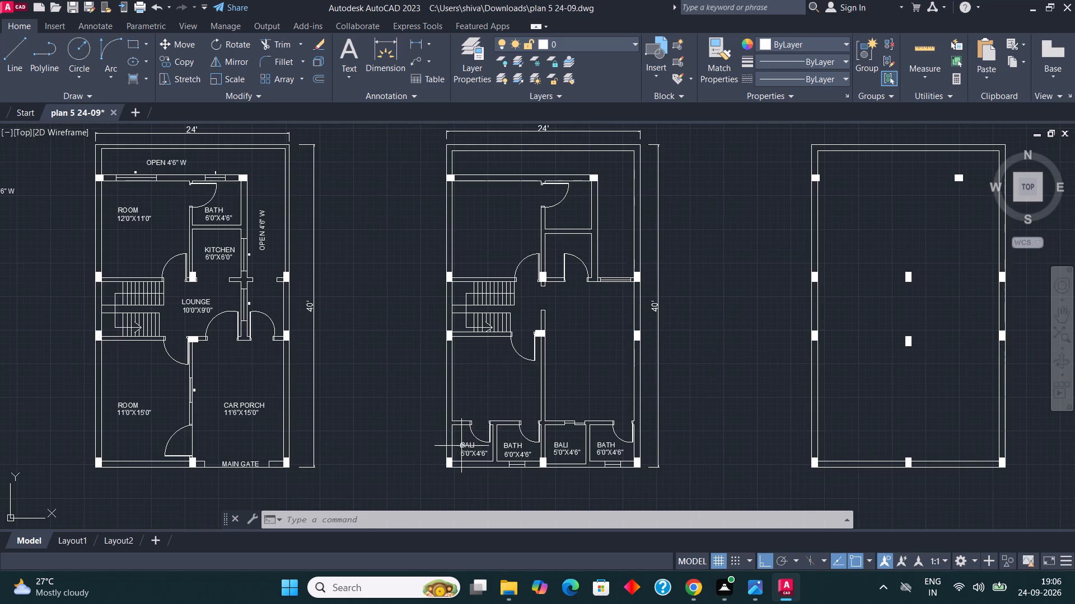
{"action": "left_click", "coordinate": [462, 446]}
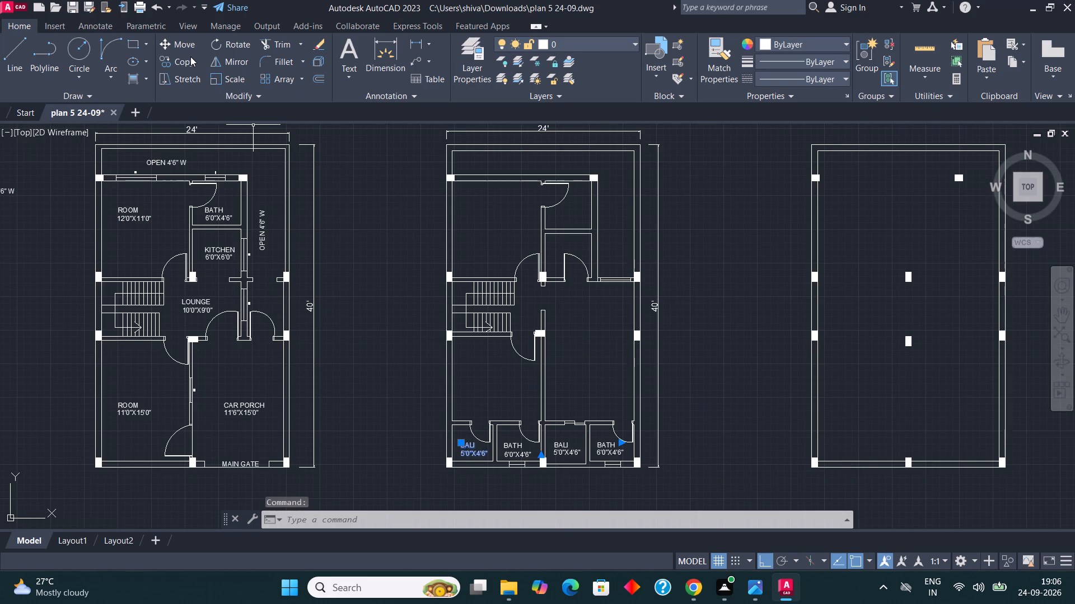
{"action": "left_click", "coordinate": [190, 56]}
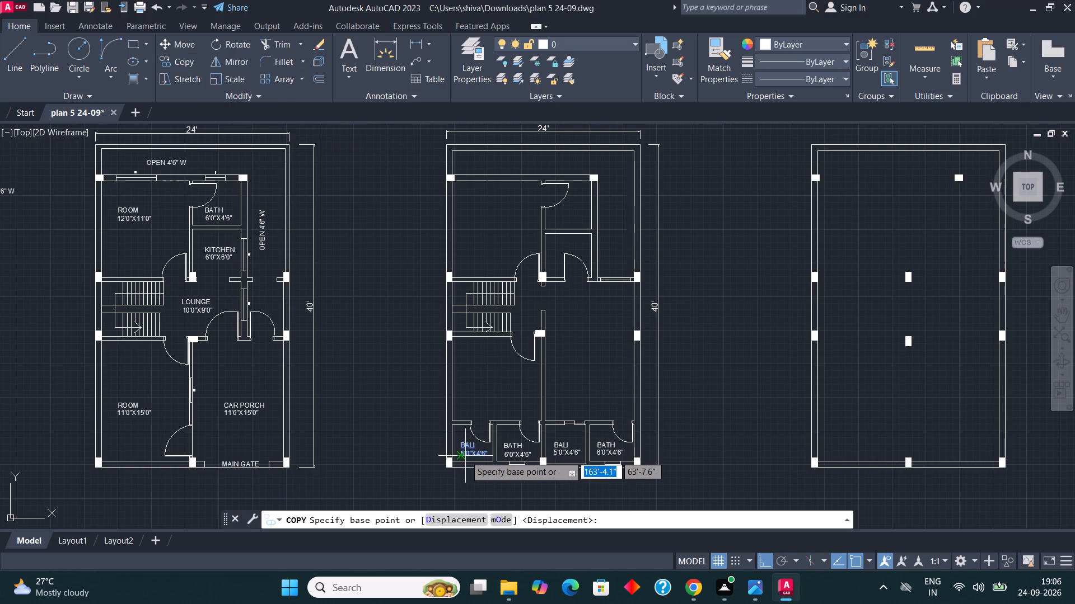
{"action": "left_click", "coordinate": [465, 456]}
{"action": "scroll", "coordinate": [498, 380], "scroll_direction": "up", "scroll_amount": 3}
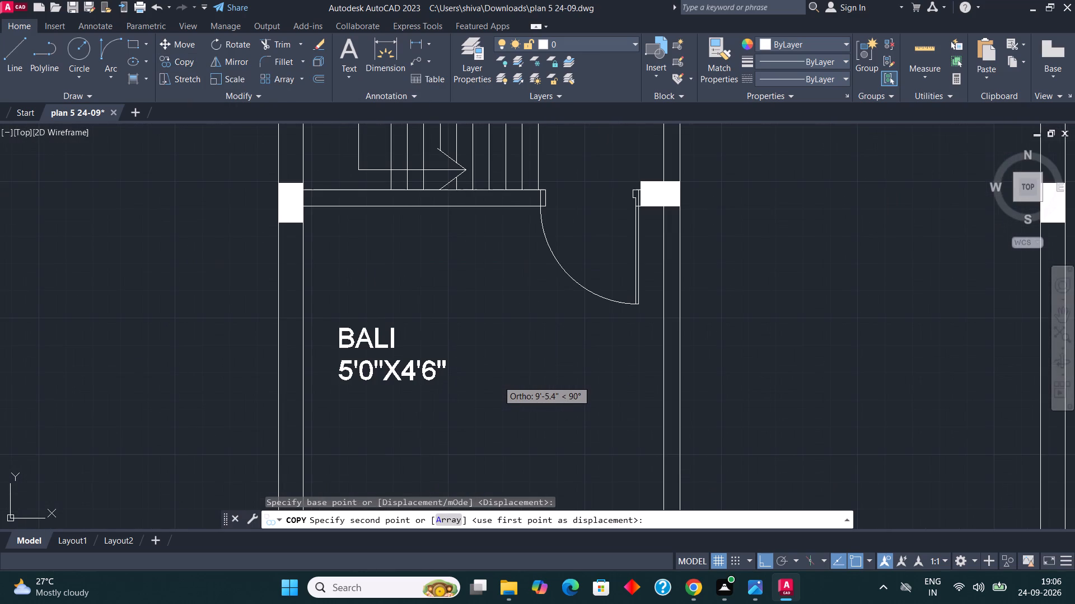
{"action": "key", "text": "F8"}
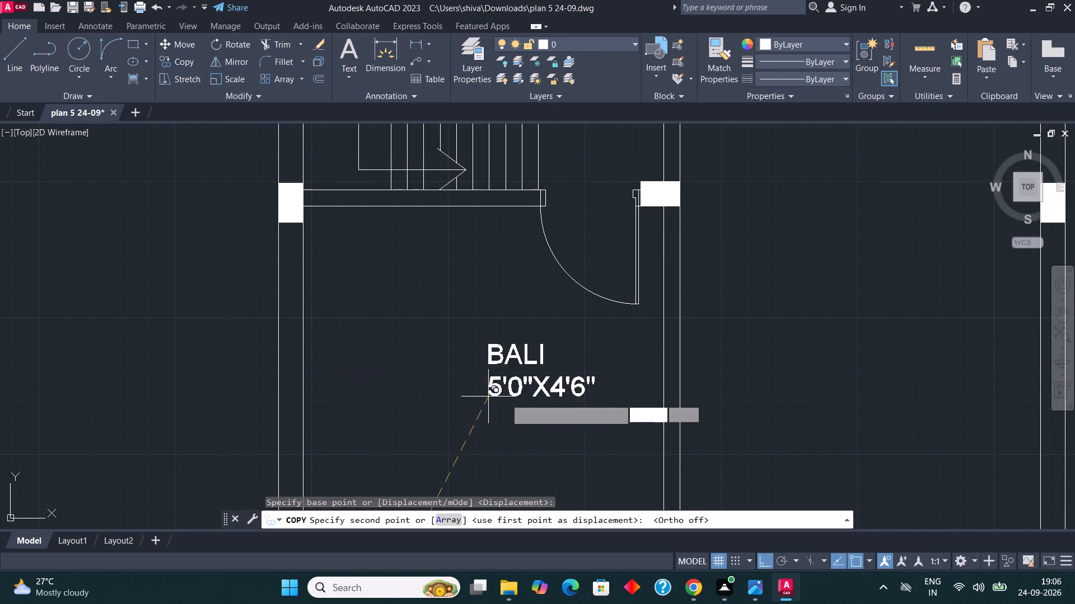
{"action": "scroll", "coordinate": [498, 389], "scroll_direction": "down", "scroll_amount": 2}
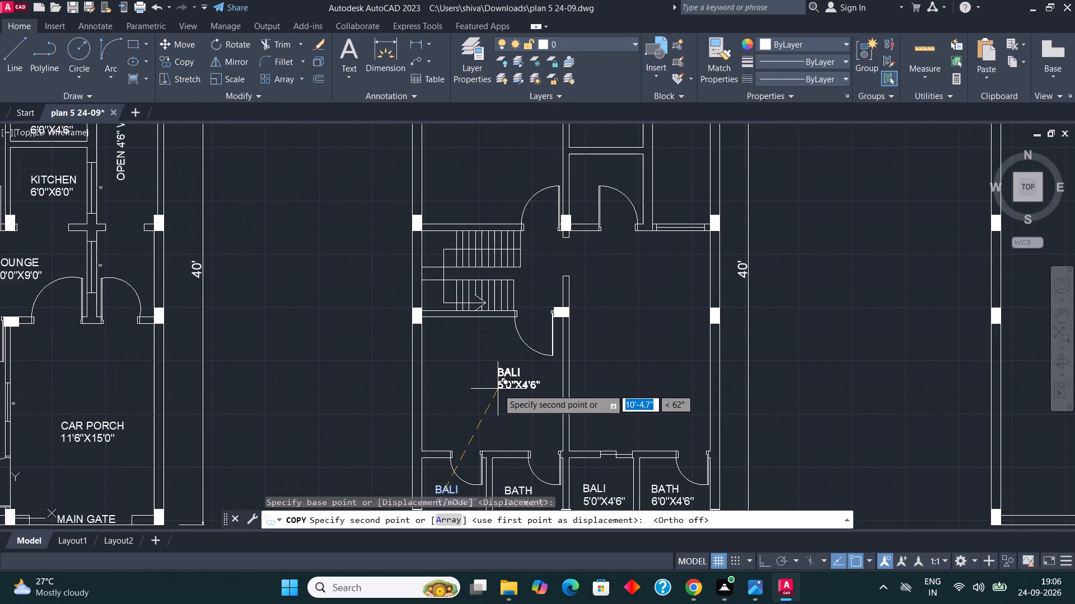
{"action": "left_click", "coordinate": [462, 391]}
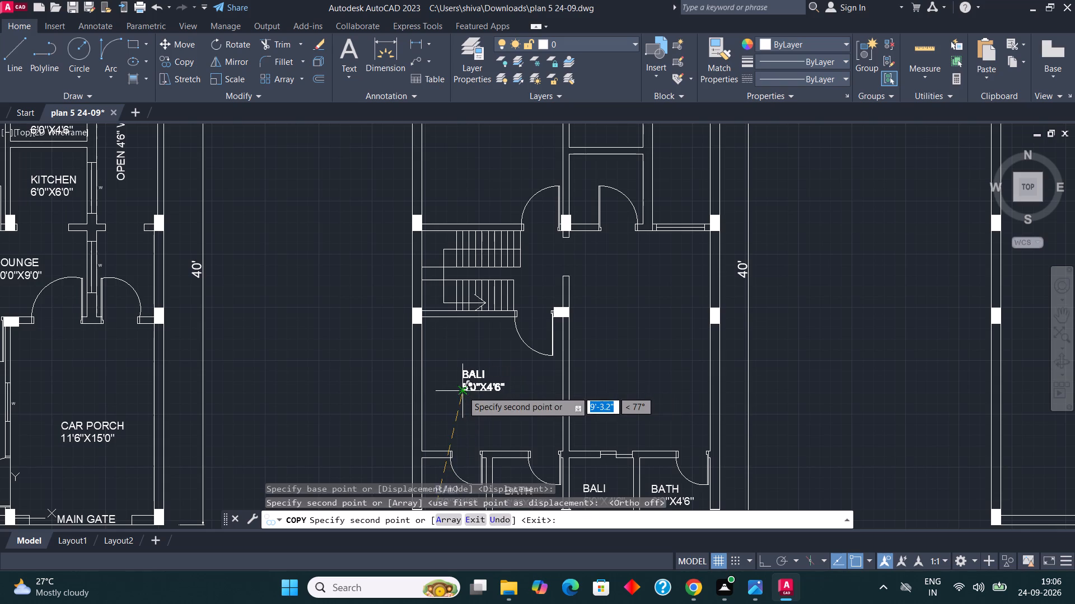
{"action": "scroll", "coordinate": [474, 388], "scroll_direction": "up", "scroll_amount": 2}
{"action": "scroll", "coordinate": [474, 417], "scroll_direction": "down", "scroll_amount": 1}
{"action": "key", "text": "Escape"}
Change the name in the copied label below the staircase to ROOM.
{"action": "double_click", "coordinate": [461, 377]}
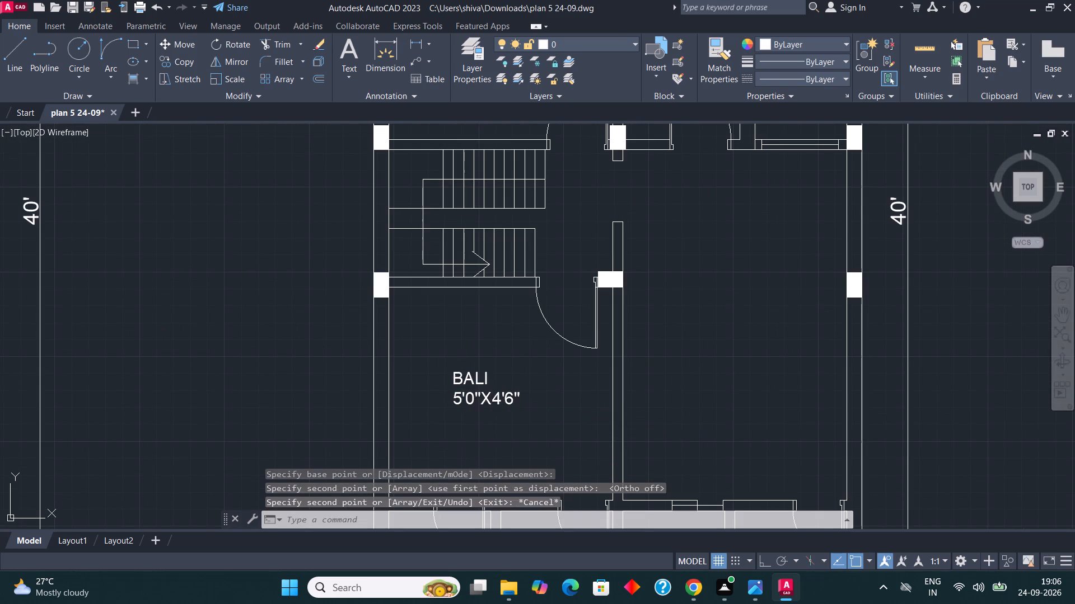
{"action": "left_click", "coordinate": [495, 379]}
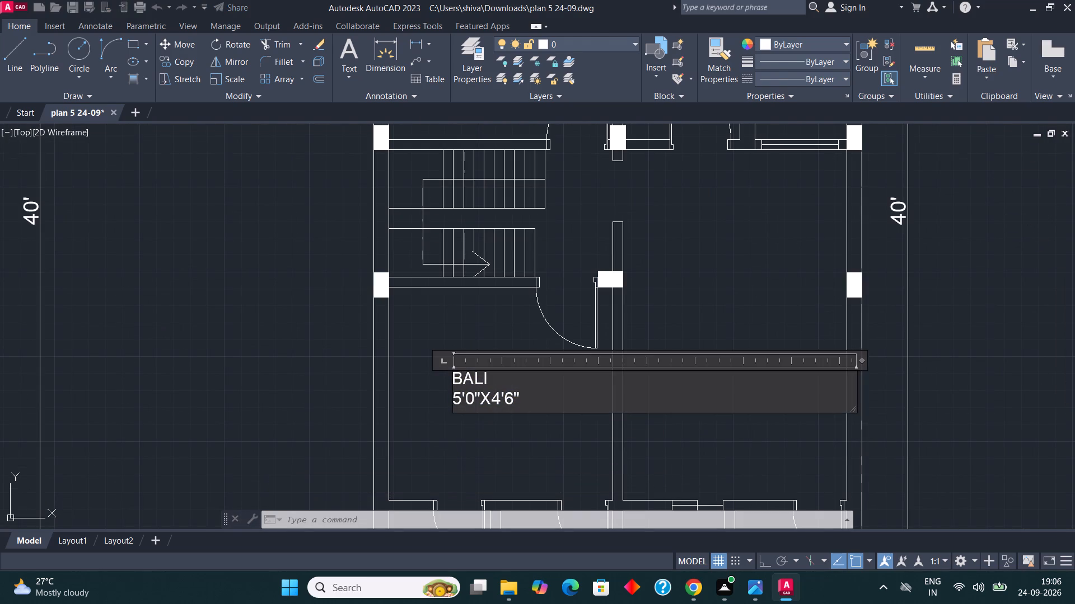
{"action": "key", "text": "BackSpace"}
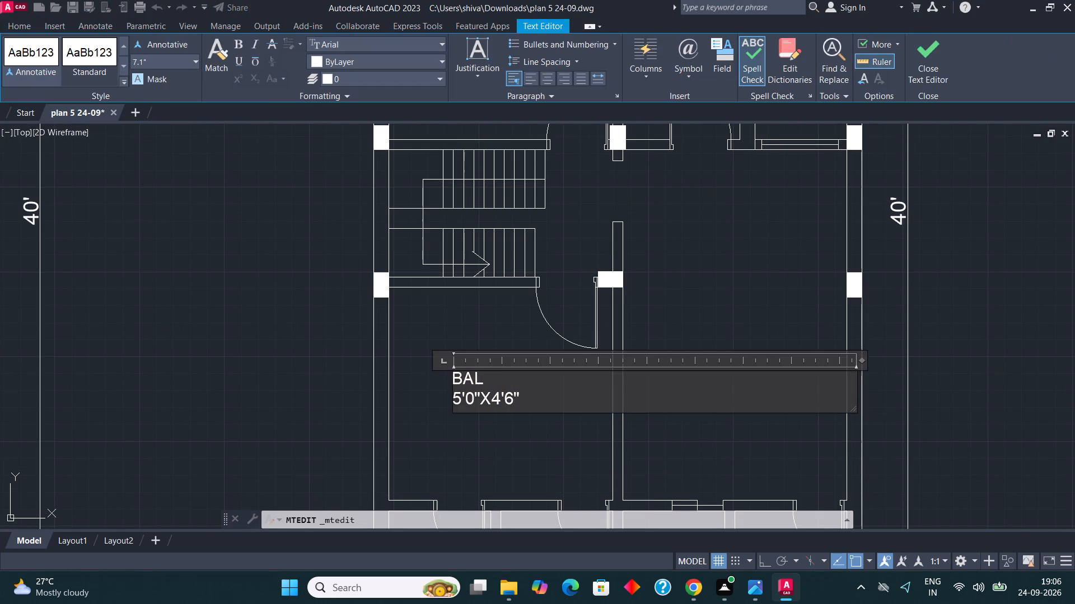
{"action": "key", "text": "BackSpace"}
{"action": "key", "text": "BackSpace"}
{"action": "key", "text": "BackSpace"}
{"action": "type", "text": "ROOM"}
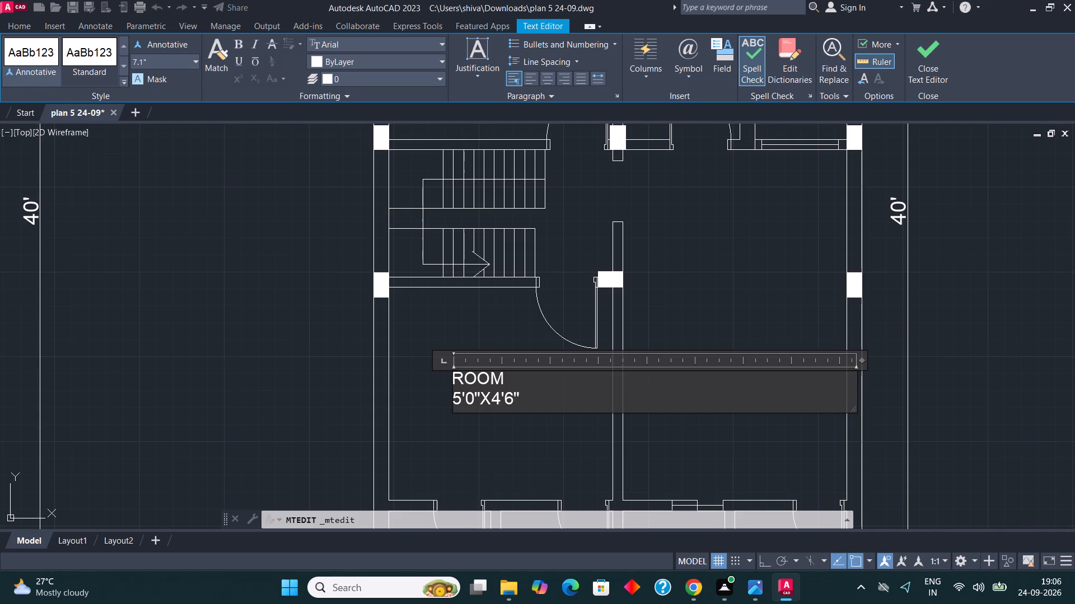
Replace the size line of the ROOM label below the staircase with 11'0"X12'0".
{"action": "left_click", "coordinate": [521, 400]}
{"action": "key", "text": "BackSpace"}
{"action": "key", "text": "BackSpace"}
{"action": "key", "text": "BackSpace"}
{"action": "key", "text": "BackSpace"}
{"action": "key", "text": "BackSpace"}
{"action": "key", "text": "BackSpace"}
{"action": "key", "text": "BackSpace"}
{"action": "key", "text": "BackSpace"}
{"action": "key", "text": "BackSpace"}
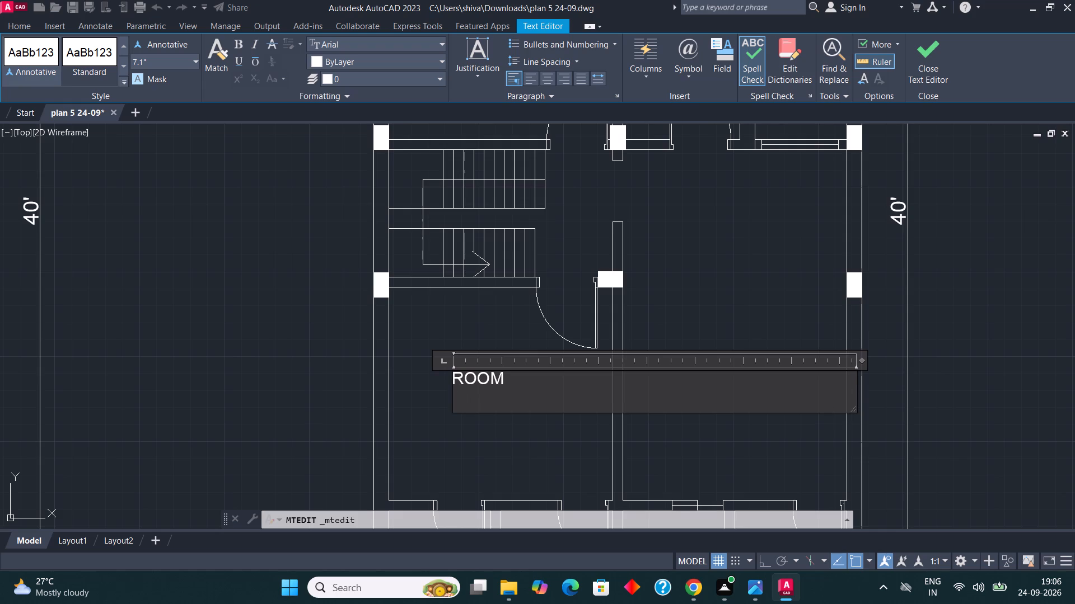
{"action": "type", "text": "11"}
{"action": "key", "text": "apostrophe"}
{"action": "key", "text": "0"}
{"action": "key", "text": "shift+quotedbl"}
{"action": "key", "text": "x"}
{"action": "type", "text": "12'"}
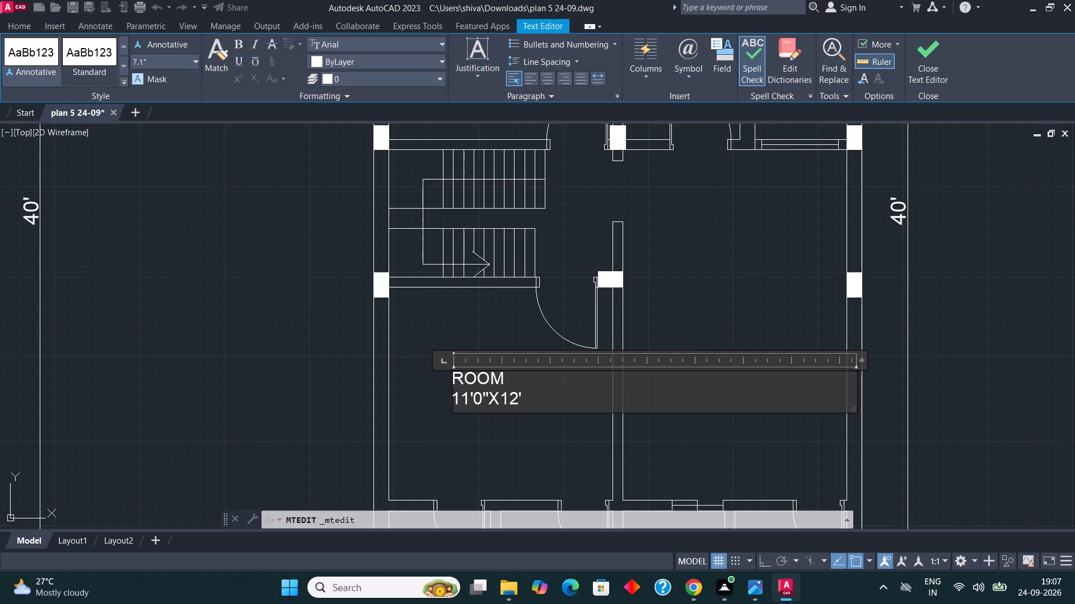
{"action": "type", "text": "0\""}
{"action": "left_click", "coordinate": [519, 425]}
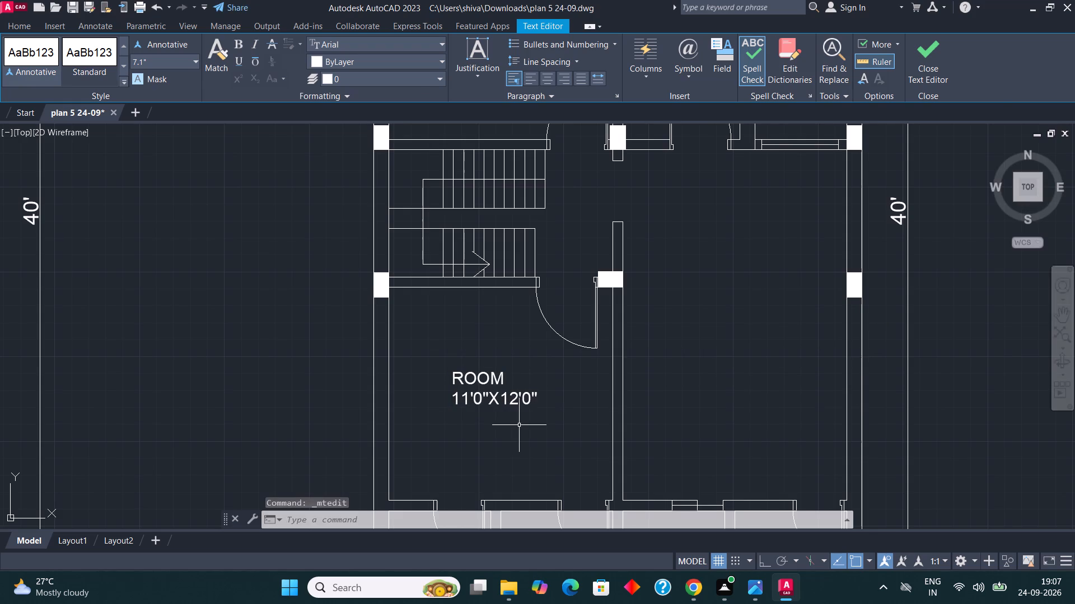
Copy the ROOM 11'0"X12'0" label straight up into the large room above the staircase in the second plan.
{"action": "scroll", "coordinate": [476, 432], "scroll_direction": "down", "scroll_amount": 2}
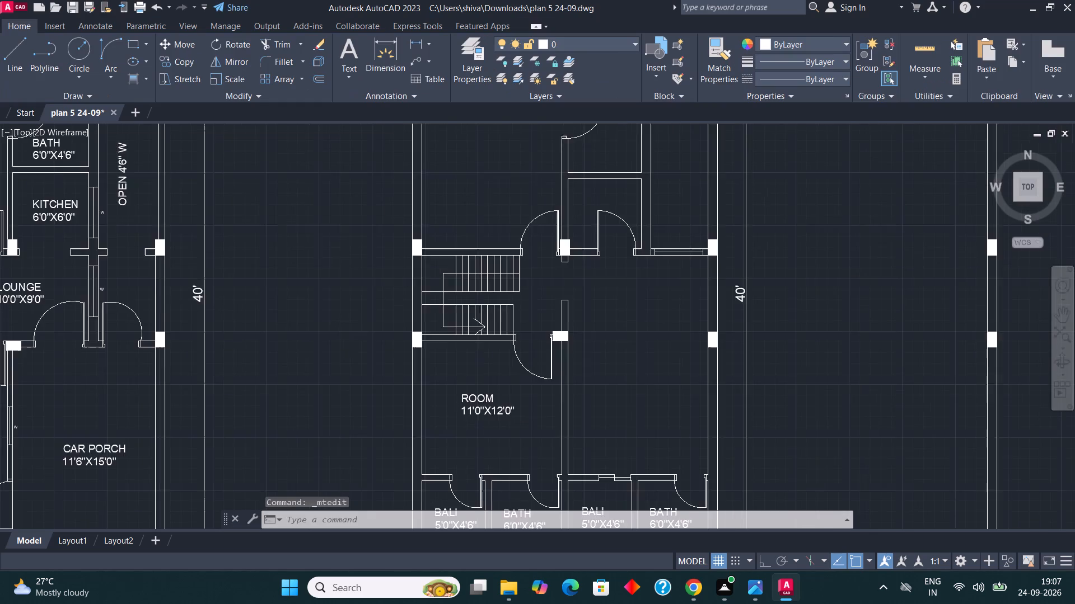
{"action": "scroll", "coordinate": [506, 430], "scroll_direction": "up", "scroll_amount": 2}
{"action": "left_click", "coordinate": [506, 430]}
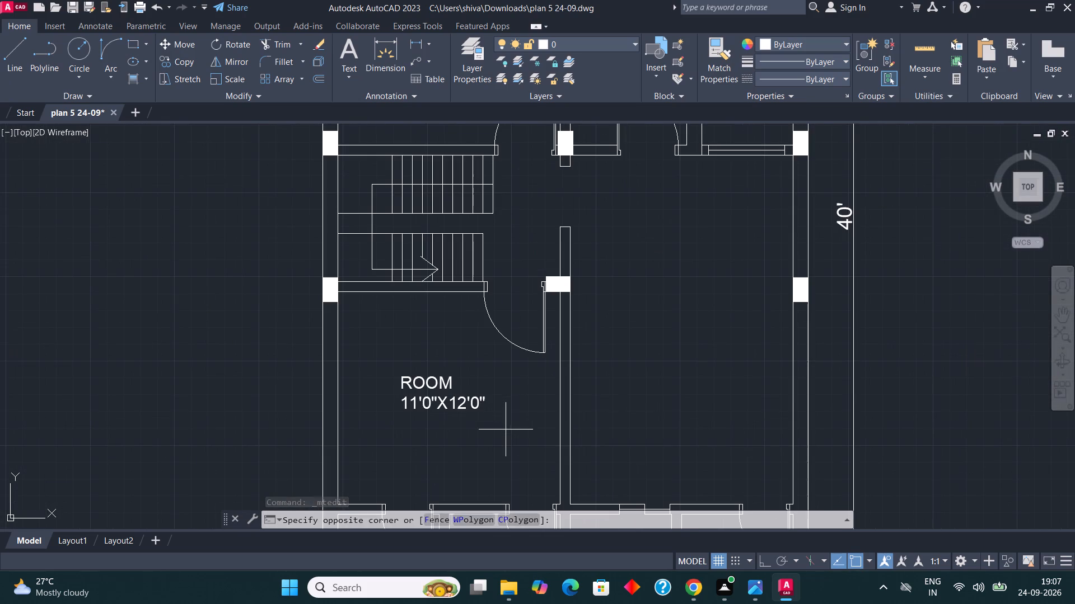
{"action": "left_click", "coordinate": [470, 399]}
{"action": "left_click", "coordinate": [163, 57]}
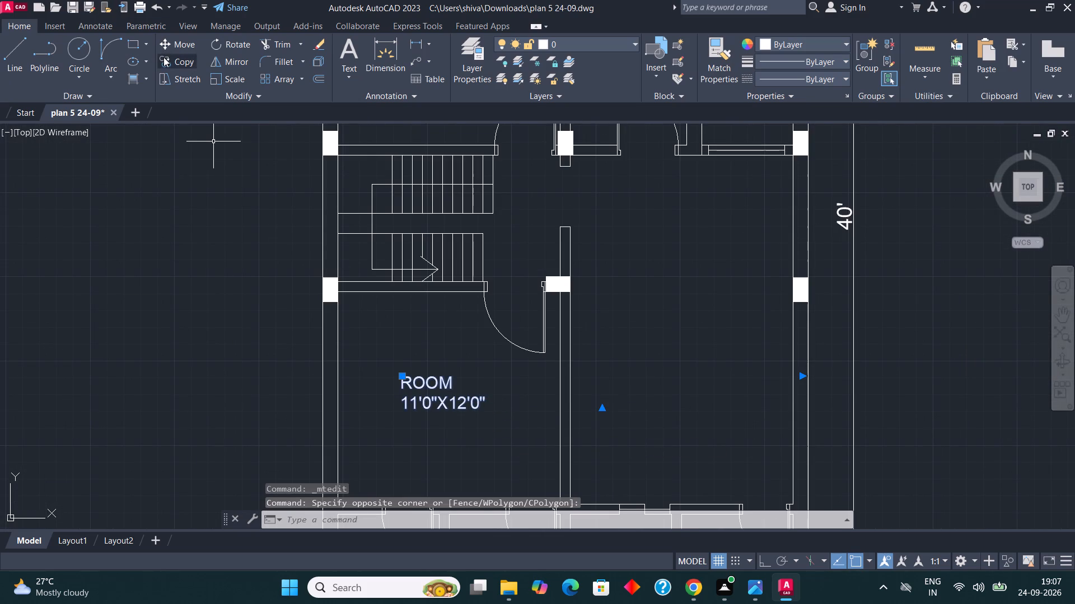
{"action": "left_click", "coordinate": [405, 400]}
{"action": "scroll", "coordinate": [419, 461], "scroll_direction": "down", "scroll_amount": 3}
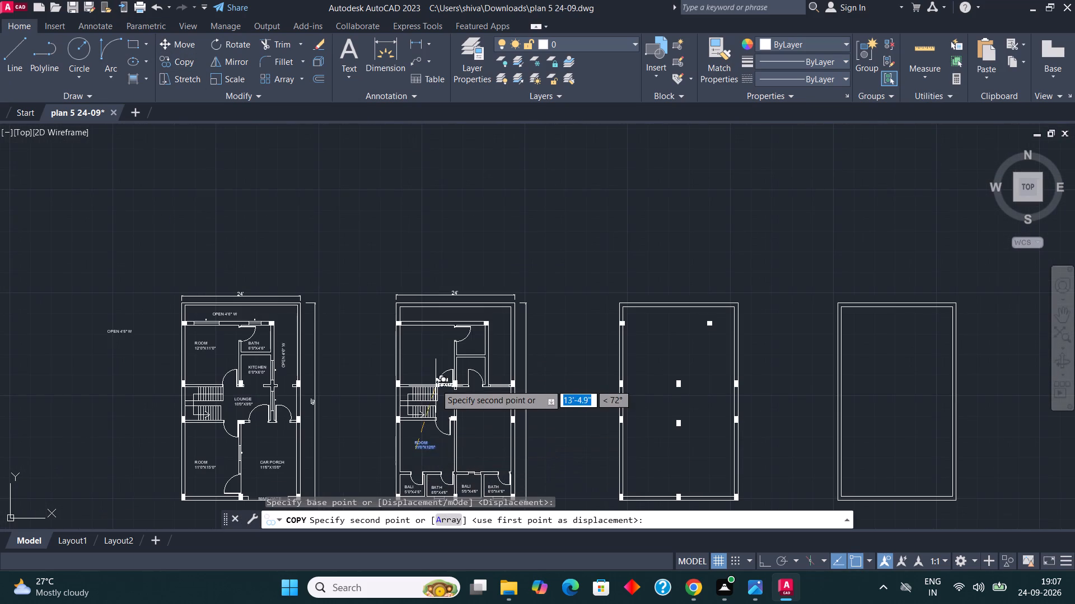
{"action": "scroll", "coordinate": [429, 372], "scroll_direction": "up", "scroll_amount": 2}
{"action": "left_click", "coordinate": [391, 332]}
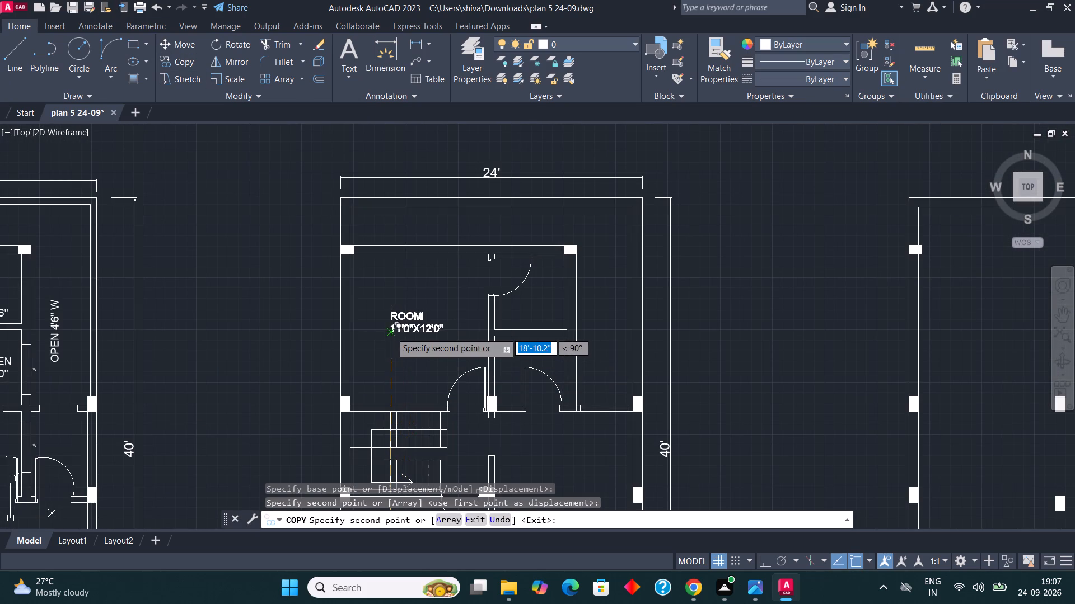
{"action": "key", "text": "Escape"}
Set the size in the ROOM label above the staircase to 12'0"X11'0".
{"action": "scroll", "coordinate": [401, 325], "scroll_direction": "up", "scroll_amount": 2}
{"action": "double_click", "coordinate": [401, 333]}
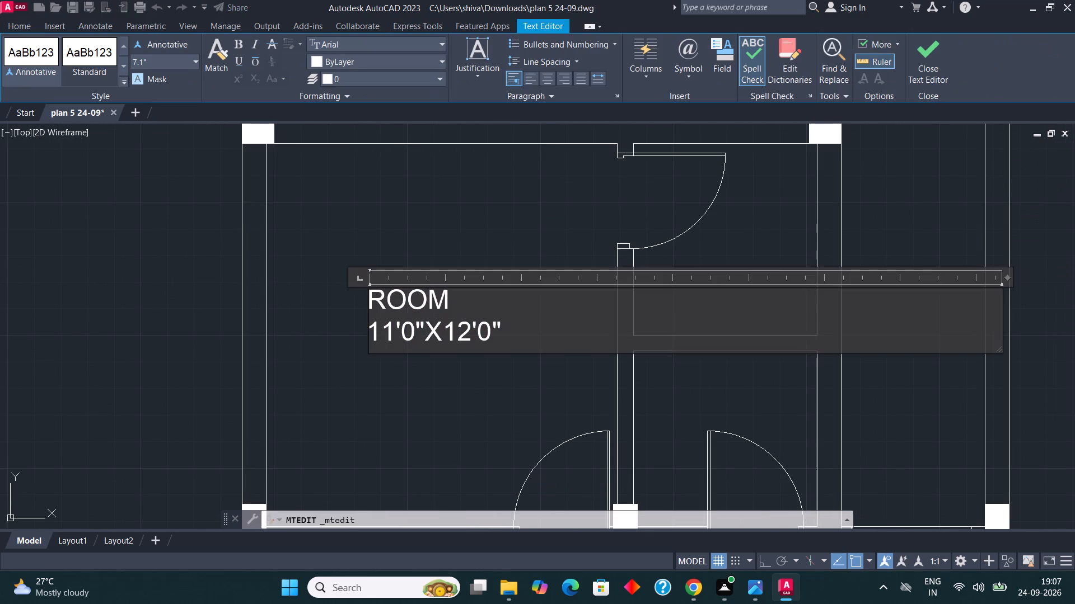
{"action": "left_click", "coordinate": [393, 331]}
{"action": "key", "text": "BackSpace"}
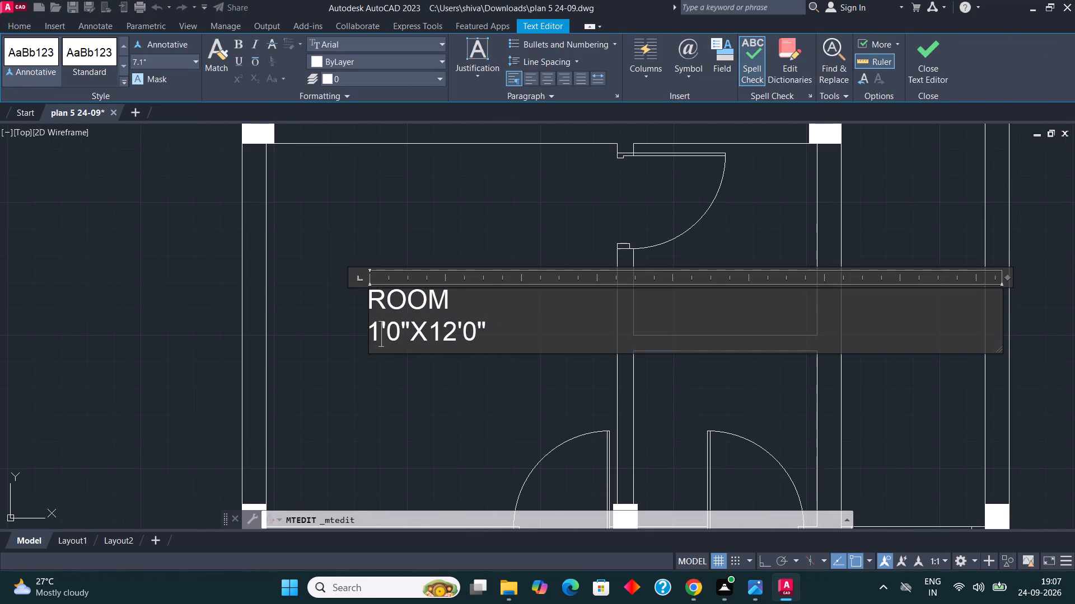
{"action": "key", "text": "2"}
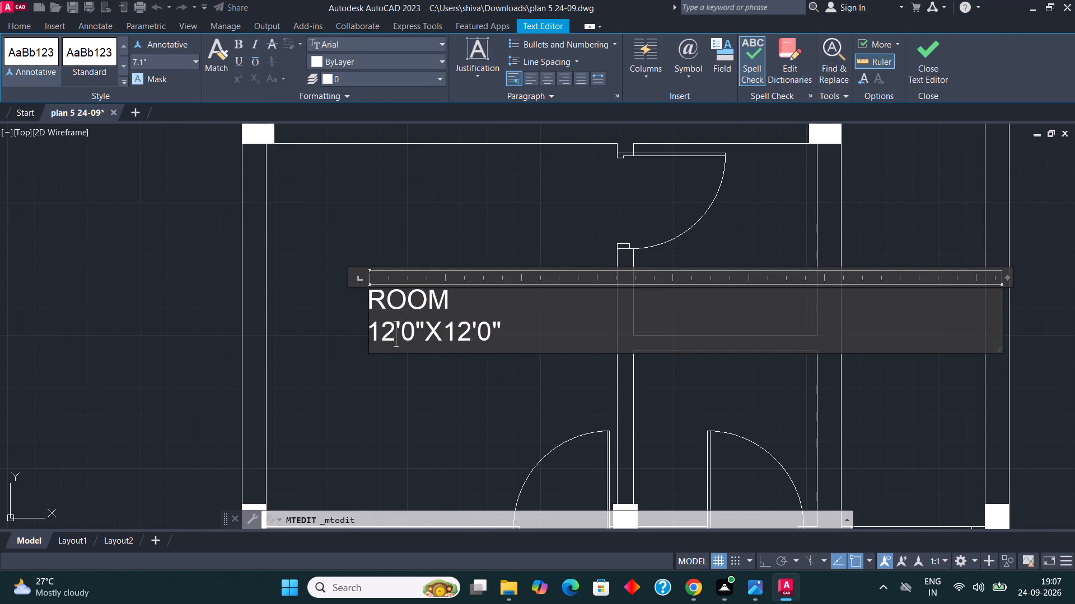
{"action": "left_click", "coordinate": [468, 340]}
{"action": "key", "text": "BackSpace"}
{"action": "key", "text": "1"}
{"action": "left_click", "coordinate": [433, 376]}
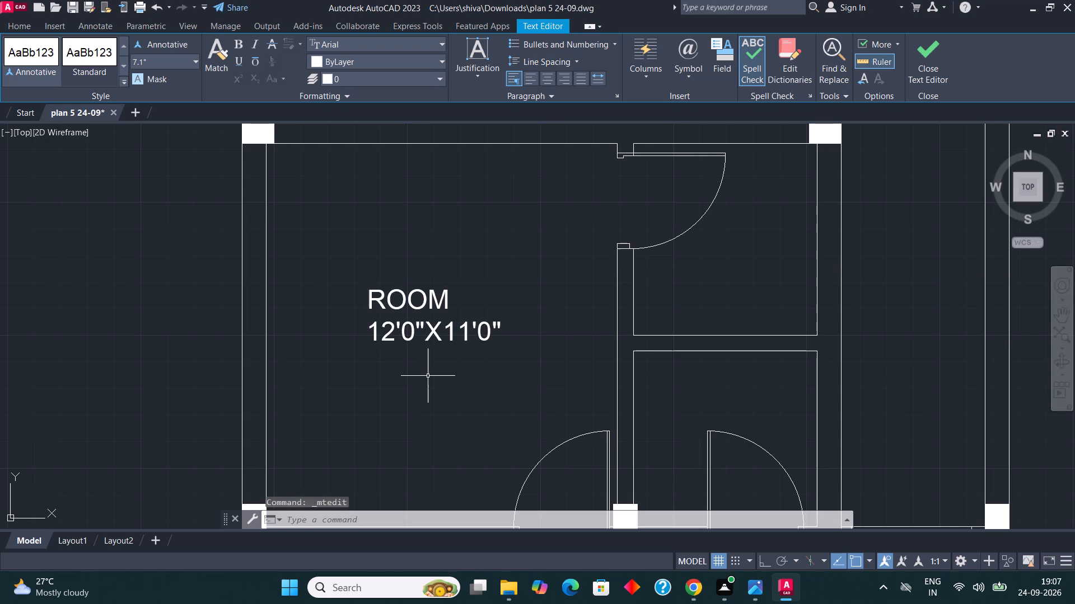
{"action": "scroll", "coordinate": [356, 309], "scroll_direction": "down", "scroll_amount": 3}
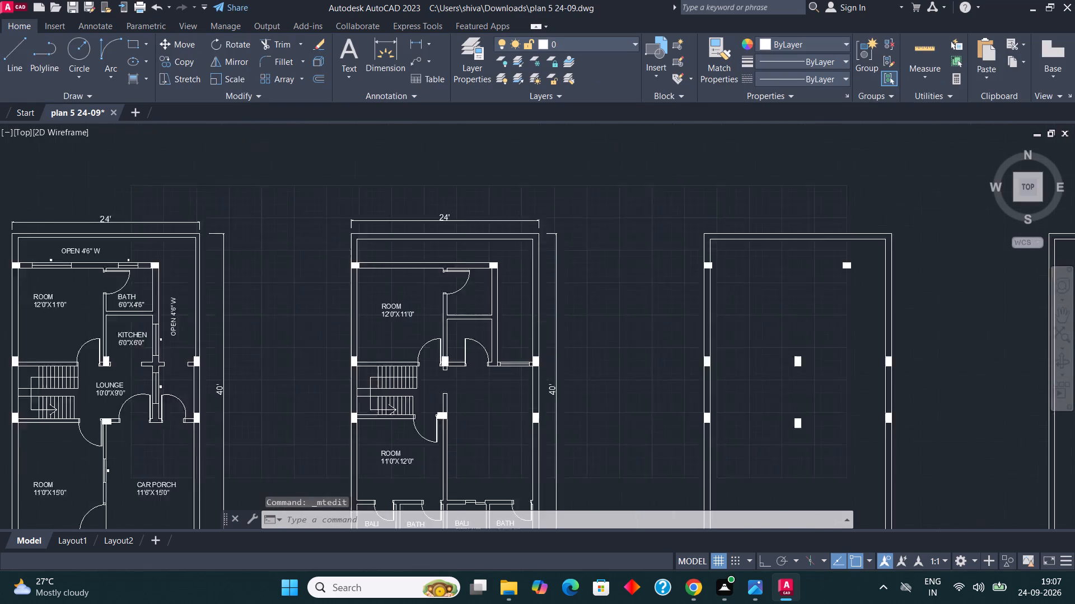
Copy the BATH 6'0"X4'6" label from the first plan into the matching bathroom beside the 12'0"X11'0" room in the second plan.
{"action": "scroll", "coordinate": [393, 308], "scroll_direction": "down", "scroll_amount": 1}
{"action": "scroll", "coordinate": [199, 308], "scroll_direction": "up", "scroll_amount": 4}
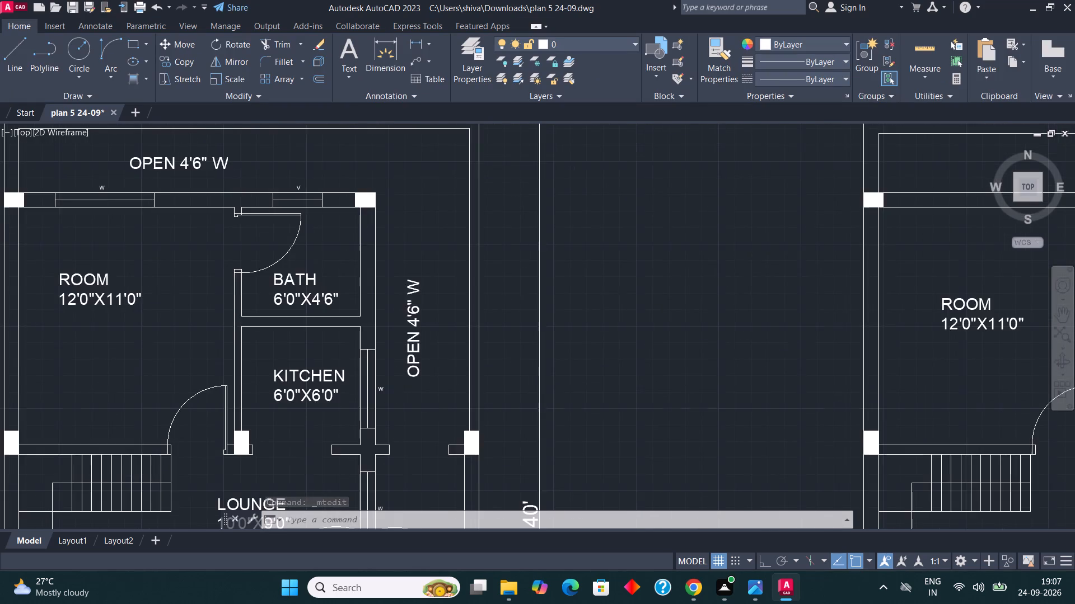
{"action": "left_click", "coordinate": [329, 303]}
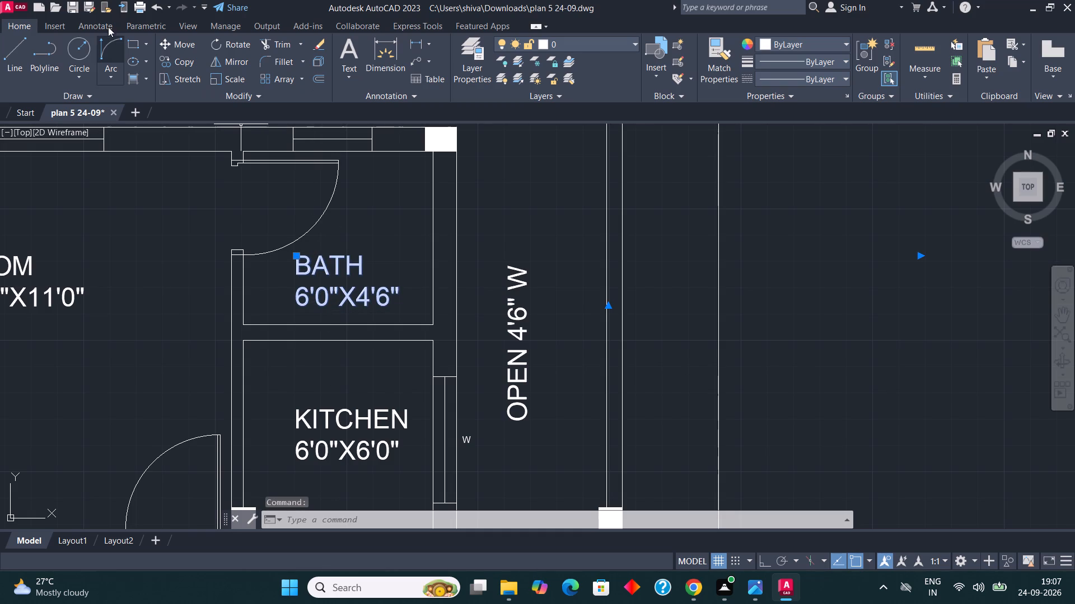
{"action": "left_click", "coordinate": [179, 60]}
{"action": "left_click", "coordinate": [334, 279]}
{"action": "scroll", "coordinate": [212, 320], "scroll_direction": "down", "scroll_amount": 2}
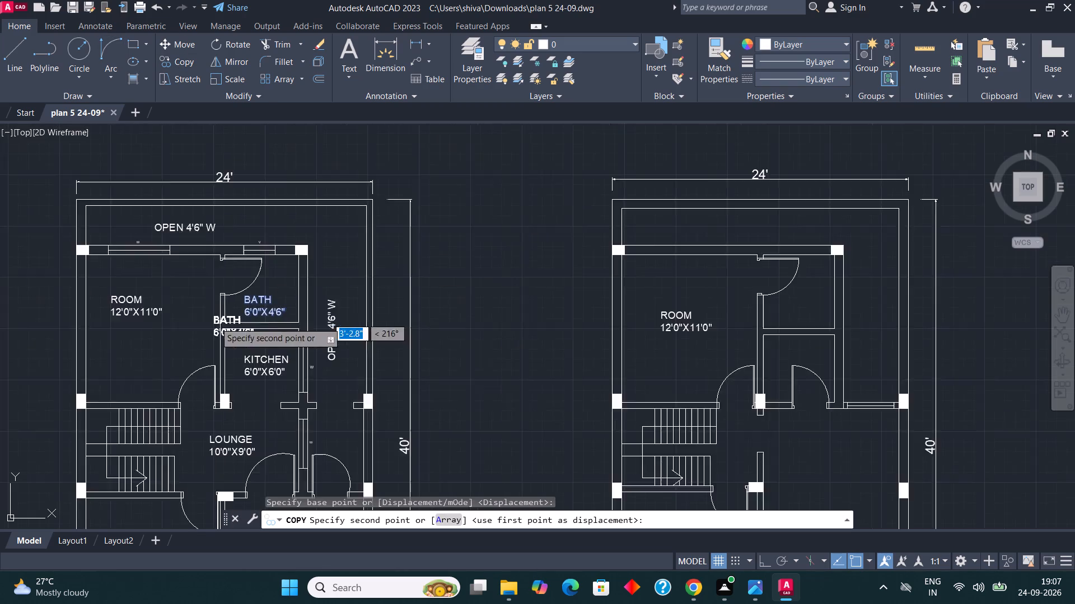
{"action": "scroll", "coordinate": [223, 320], "scroll_direction": "down", "scroll_amount": 2}
{"action": "scroll", "coordinate": [461, 305], "scroll_direction": "up", "scroll_amount": 4}
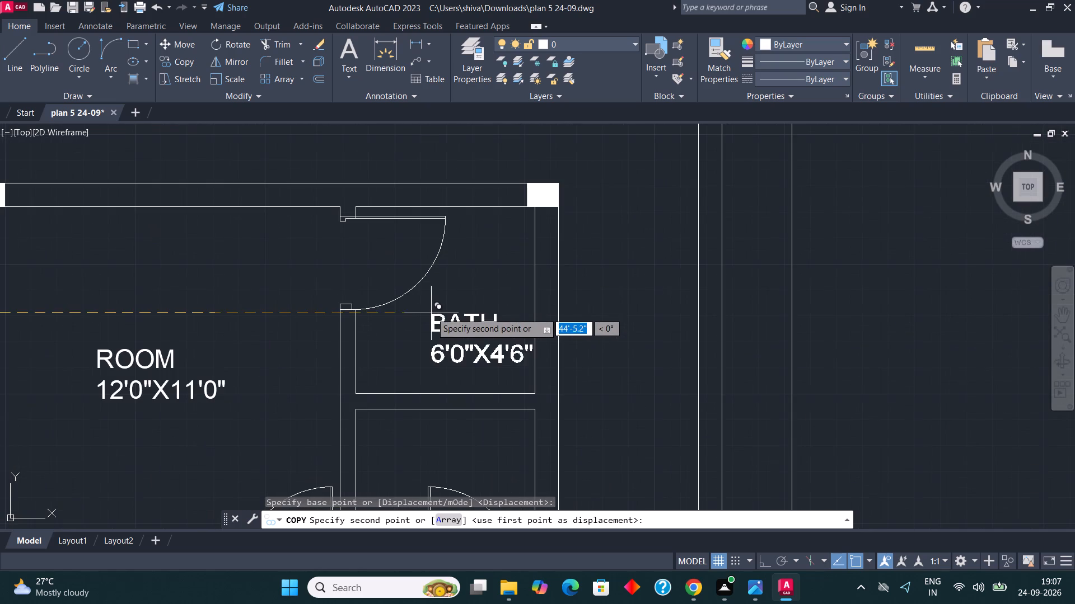
{"action": "left_click", "coordinate": [406, 314]}
{"action": "key", "text": "Escape"}
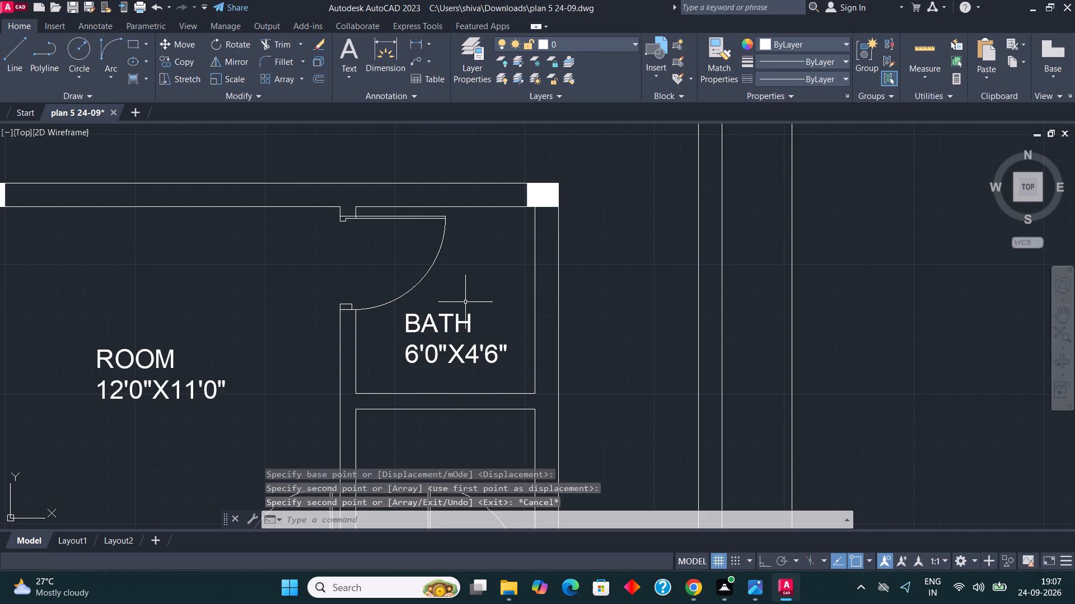
{"action": "key", "text": "Escape"}
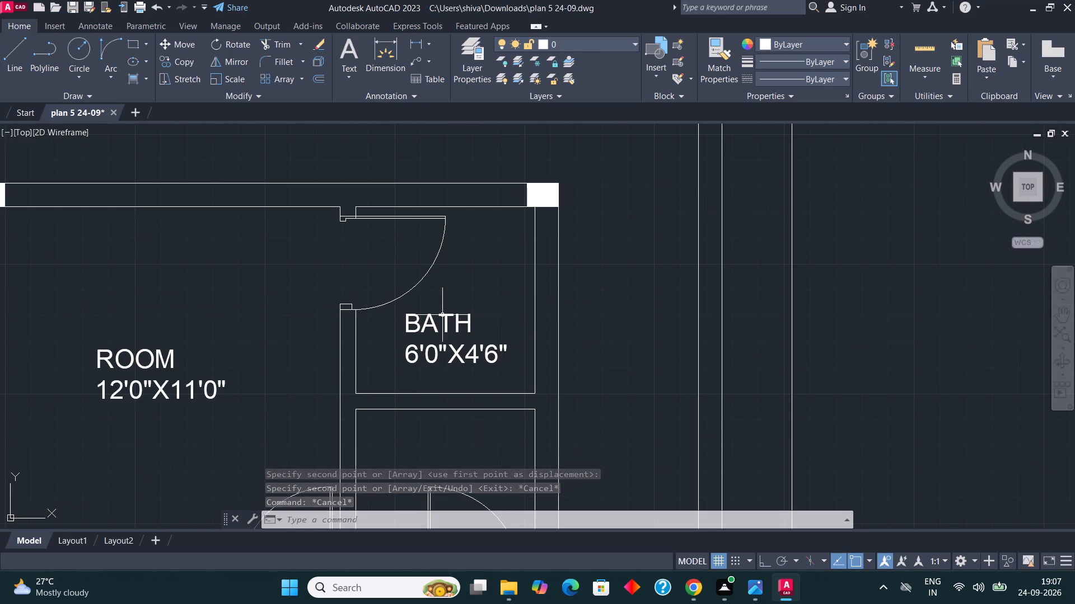
Set the size in the second plan's copied BATH label to 6'0"X5'3".
{"action": "scroll", "coordinate": [422, 328], "scroll_direction": "up", "scroll_amount": 2}
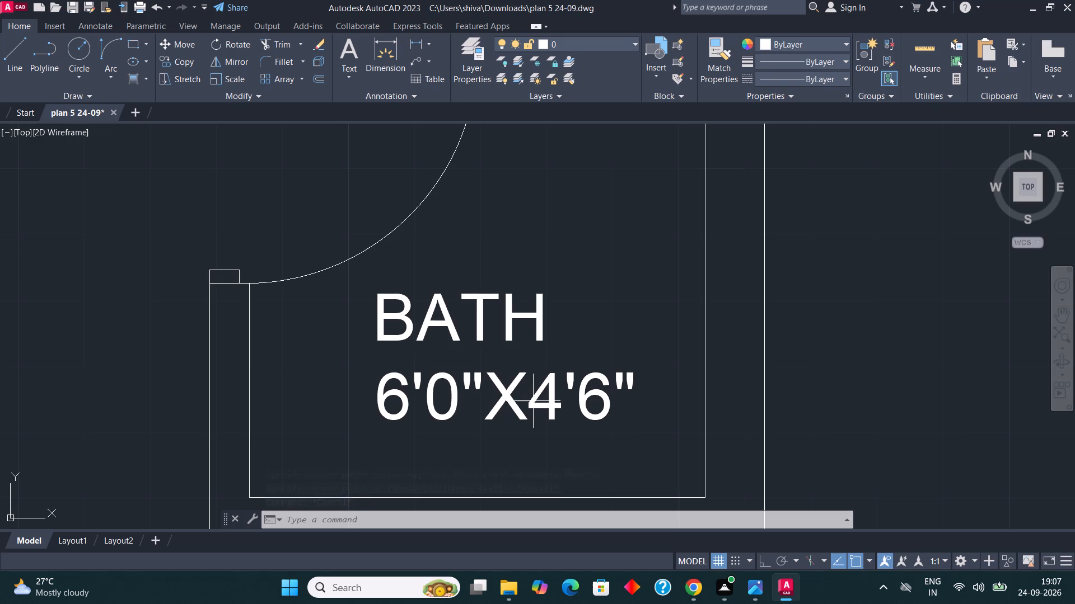
{"action": "double_click", "coordinate": [537, 401]}
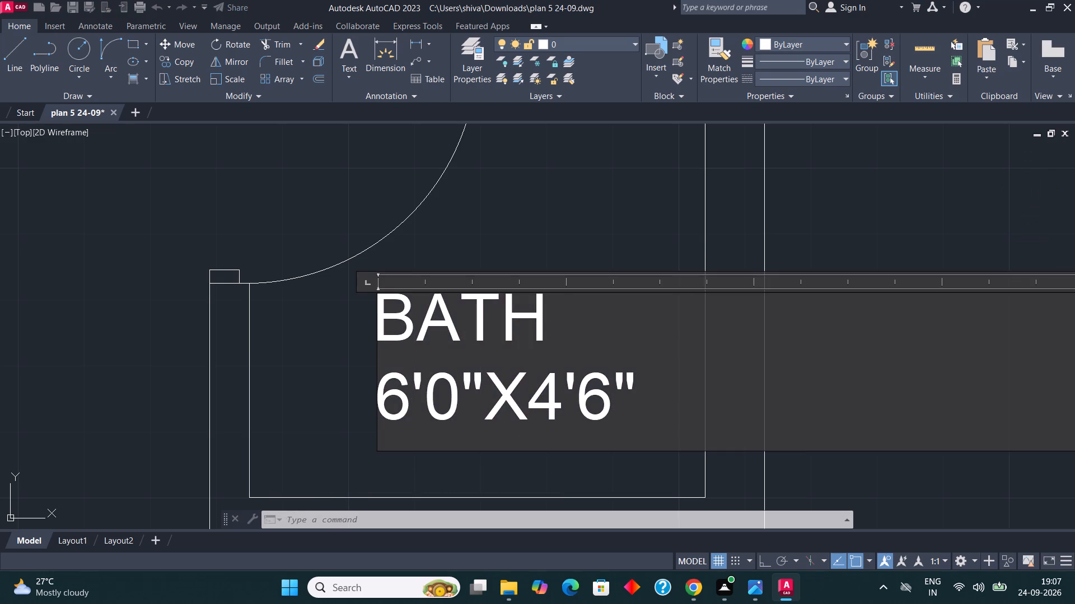
{"action": "left_click", "coordinate": [557, 398]}
{"action": "key", "text": "BackSpace"}
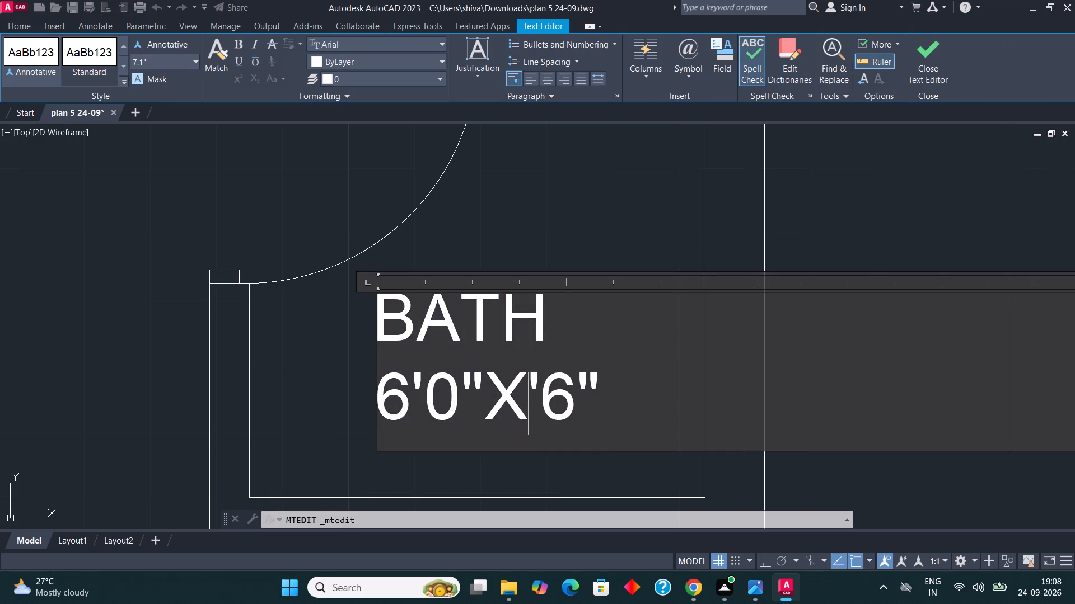
{"action": "key", "text": "5"}
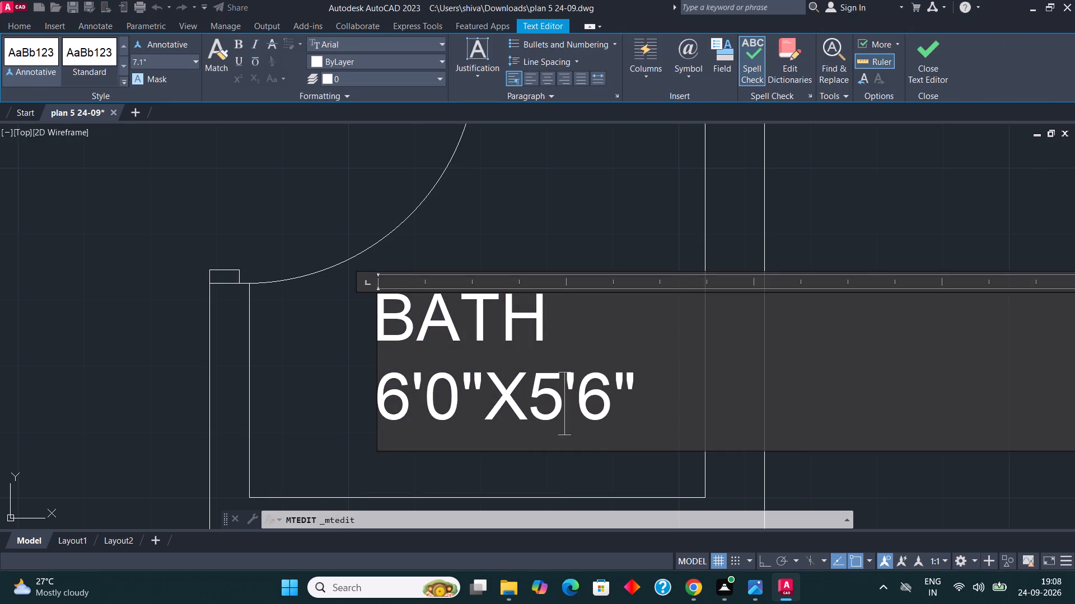
{"action": "left_click", "coordinate": [618, 408]}
{"action": "key", "text": "BackSpace"}
{"action": "key", "text": "3"}
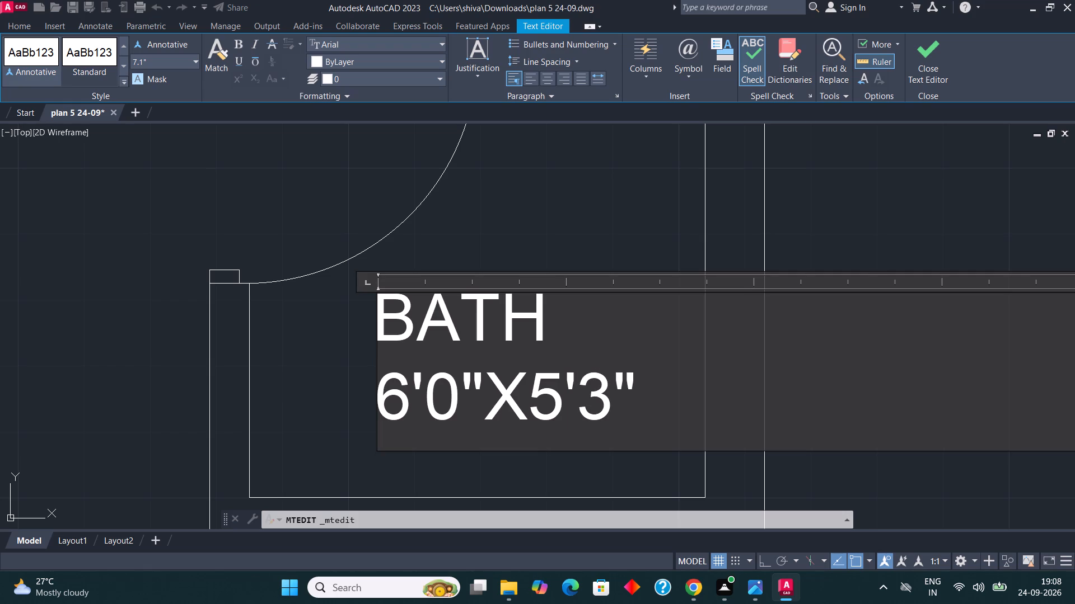
{"action": "left_click", "coordinate": [568, 230]}
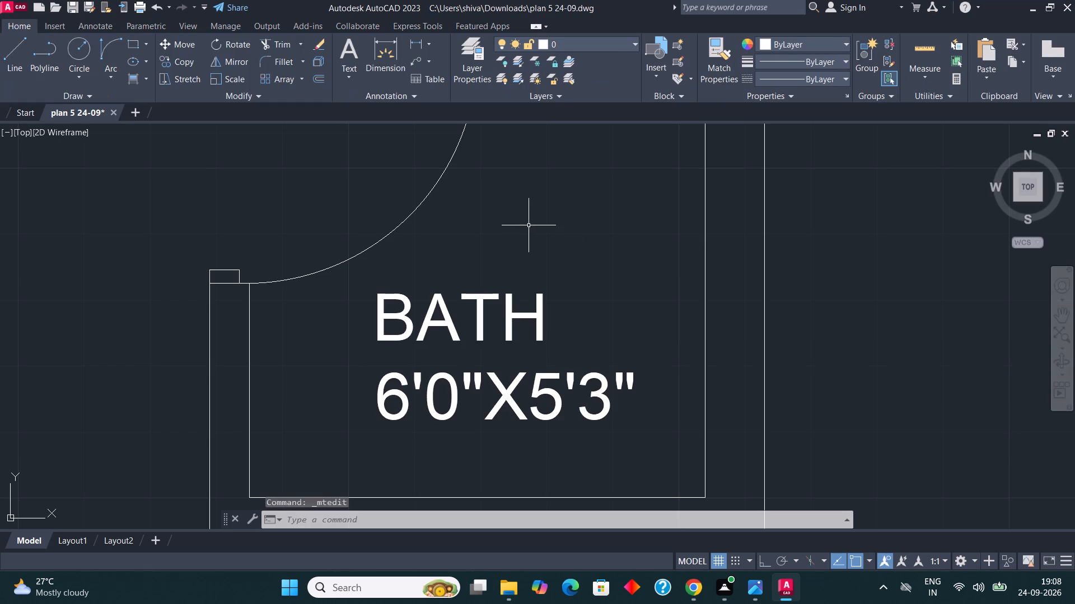
Copy the BATH 6'0"X5'3" label into the small room directly below that bathroom in the second plan.
{"action": "scroll", "coordinate": [529, 221], "scroll_direction": "down", "scroll_amount": 1}
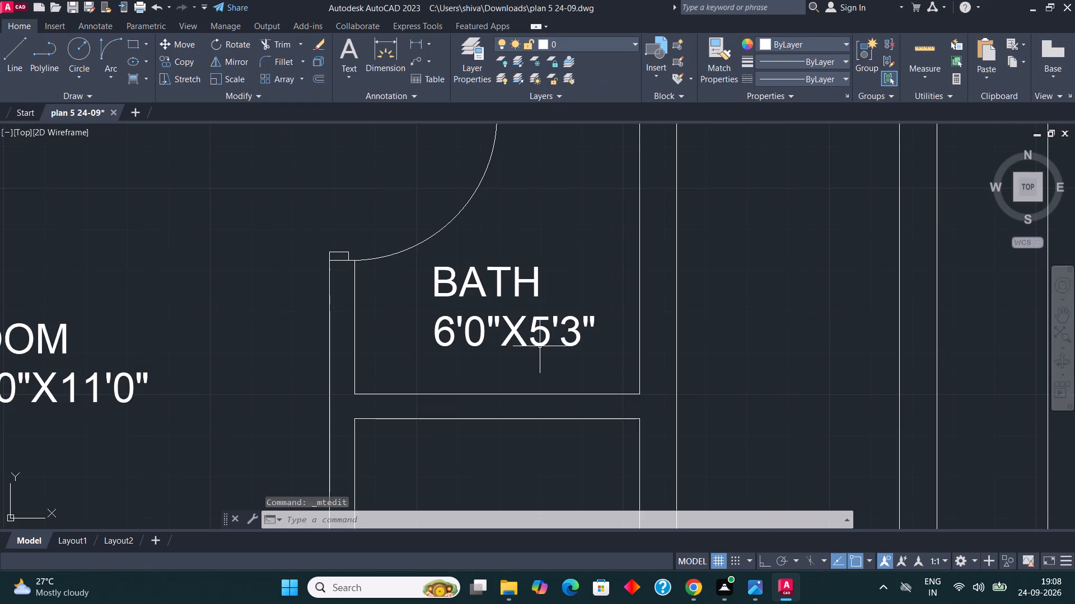
{"action": "left_click", "coordinate": [548, 368]}
{"action": "left_click", "coordinate": [532, 313]}
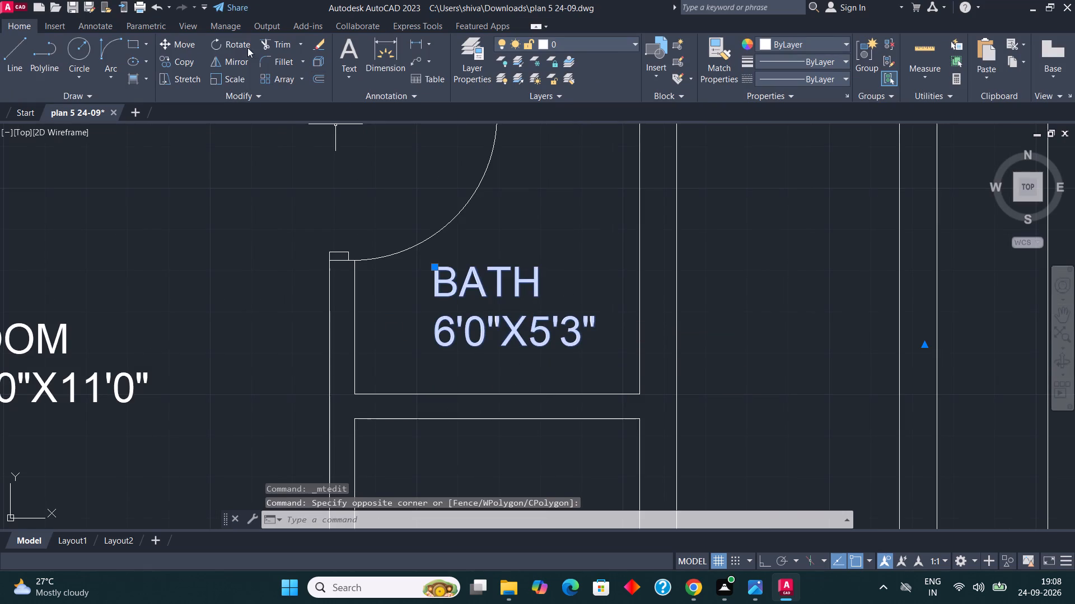
{"action": "left_click", "coordinate": [188, 59]}
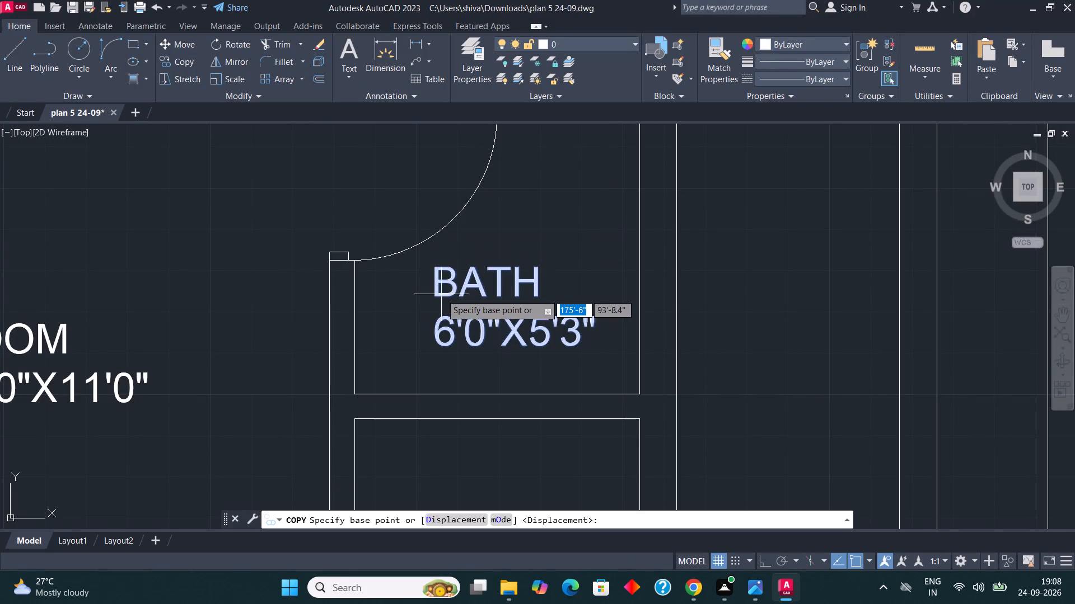
{"action": "left_click", "coordinate": [441, 294]}
{"action": "scroll", "coordinate": [524, 216], "scroll_direction": "down", "scroll_amount": 1}
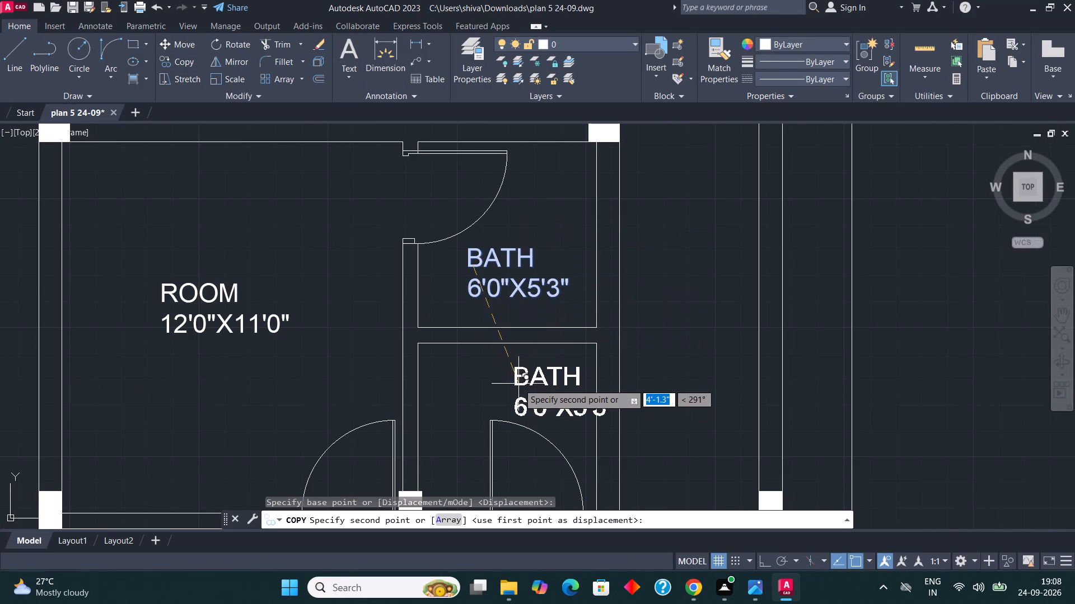
{"action": "scroll", "coordinate": [518, 384], "scroll_direction": "up", "scroll_amount": 1}
{"action": "left_click", "coordinate": [488, 372]}
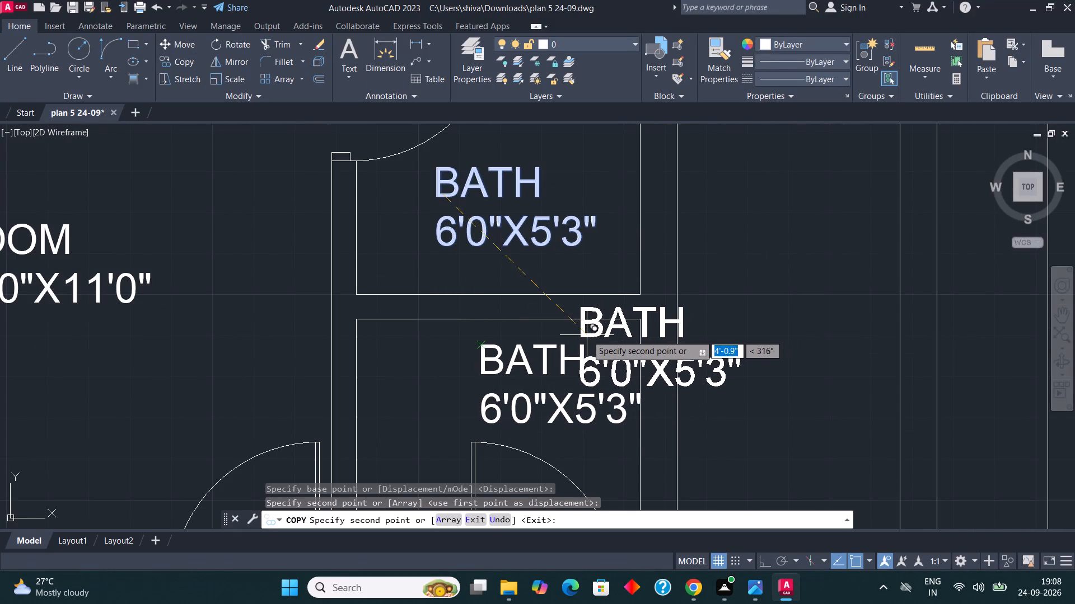
{"action": "key", "text": "Escape"}
{"action": "key", "text": "Escape"}
Copy the vertical OPEN 4'6" W label from the first plan into the open strip beside the second plan's two bathrooms.
{"action": "scroll", "coordinate": [585, 337], "scroll_direction": "down", "scroll_amount": 1}
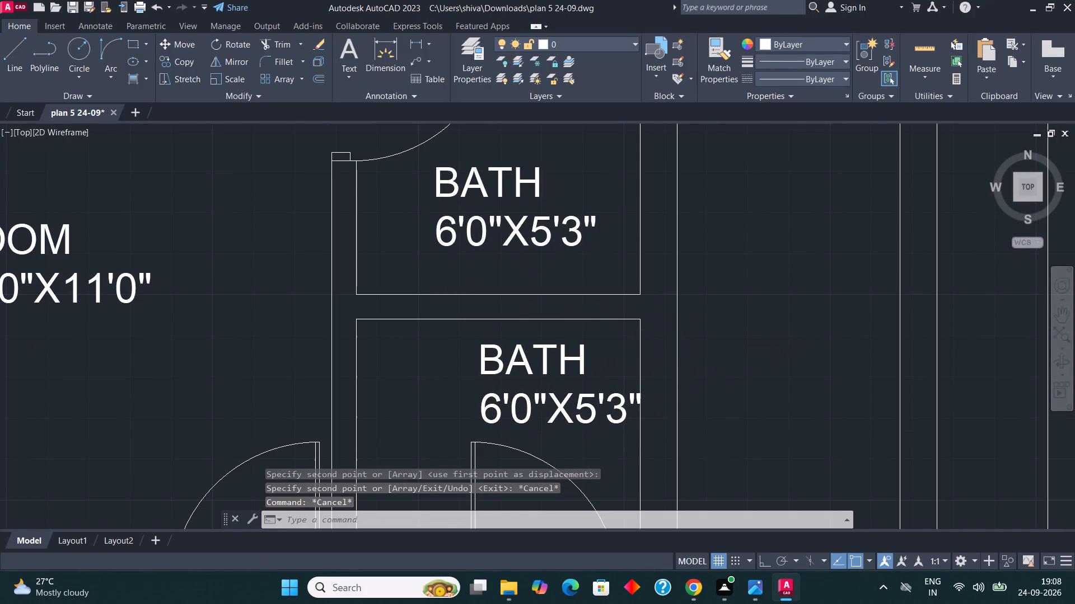
{"action": "scroll", "coordinate": [585, 337], "scroll_direction": "down", "scroll_amount": 3}
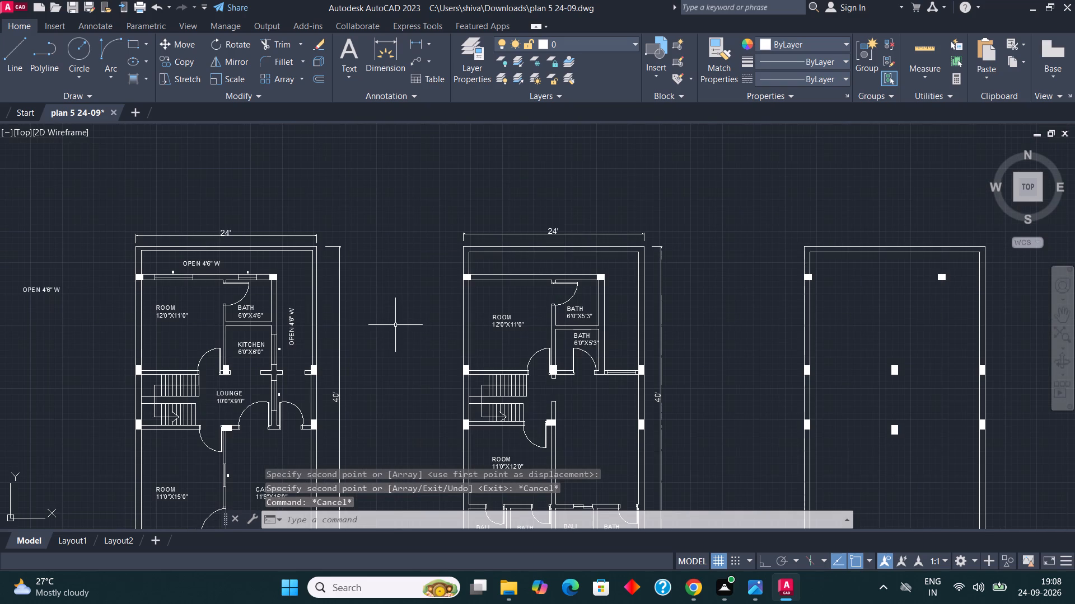
{"action": "left_click", "coordinate": [291, 329]}
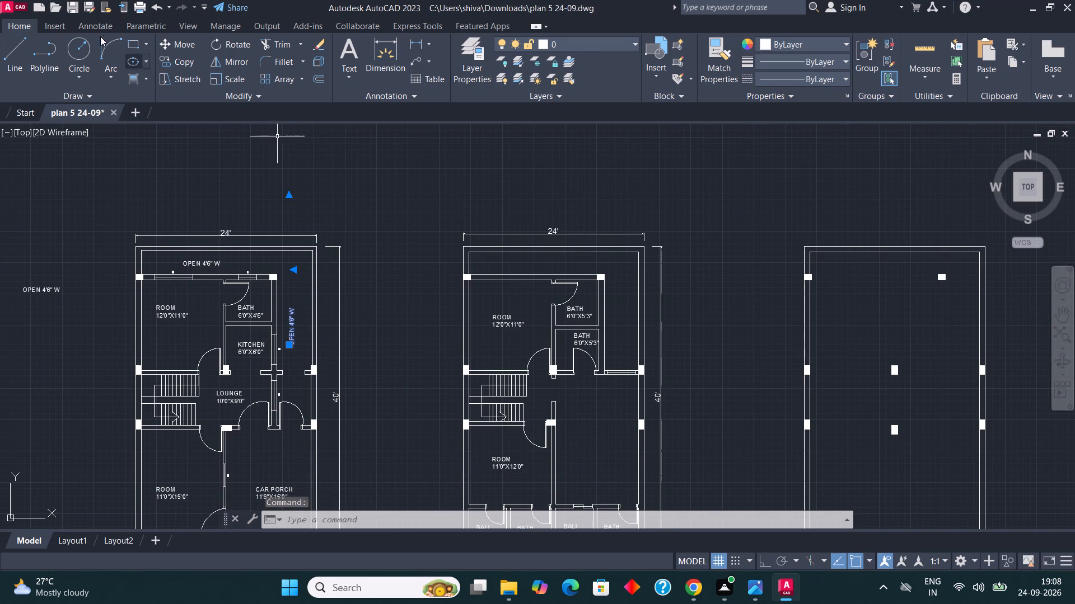
{"action": "left_click", "coordinate": [185, 60]}
{"action": "left_click", "coordinate": [292, 342]}
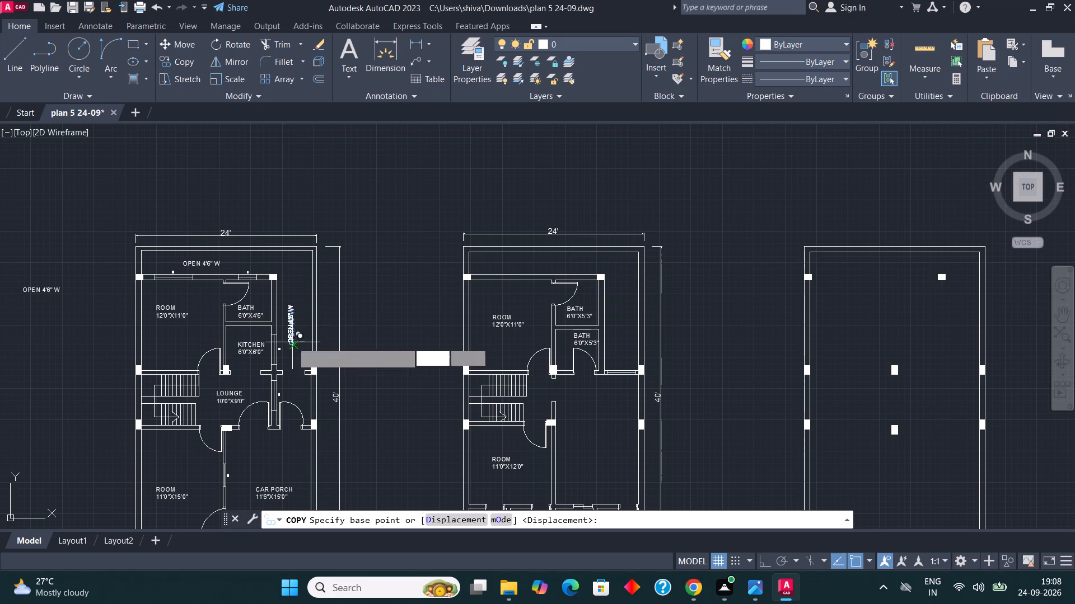
{"action": "scroll", "coordinate": [597, 329], "scroll_direction": "up", "scroll_amount": 2}
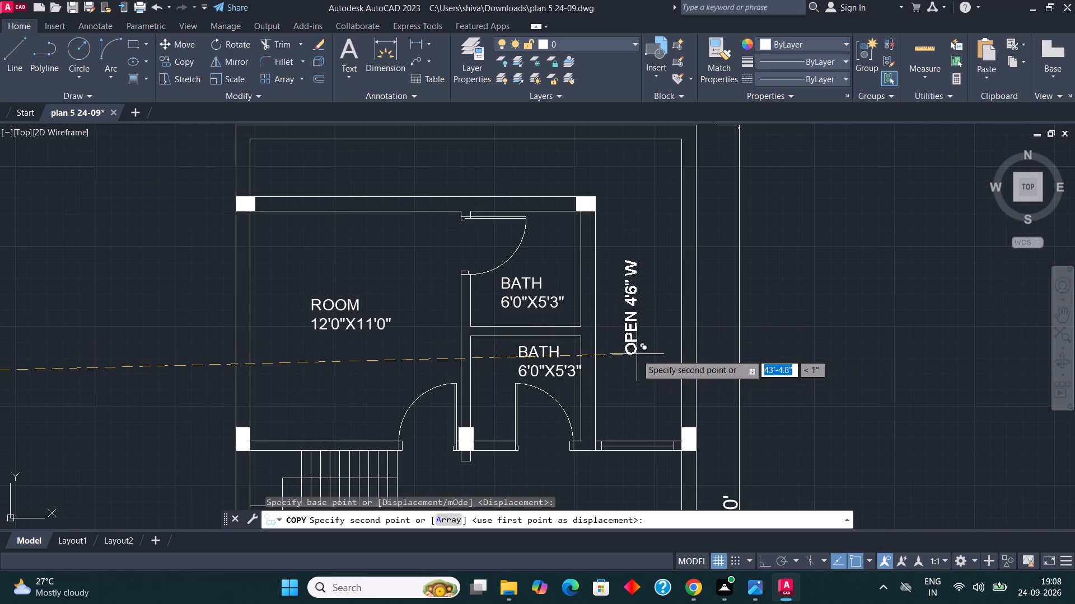
{"action": "scroll", "coordinate": [637, 354], "scroll_direction": "up", "scroll_amount": 2}
{"action": "left_click", "coordinate": [637, 354]}
{"action": "key", "text": "Escape"}
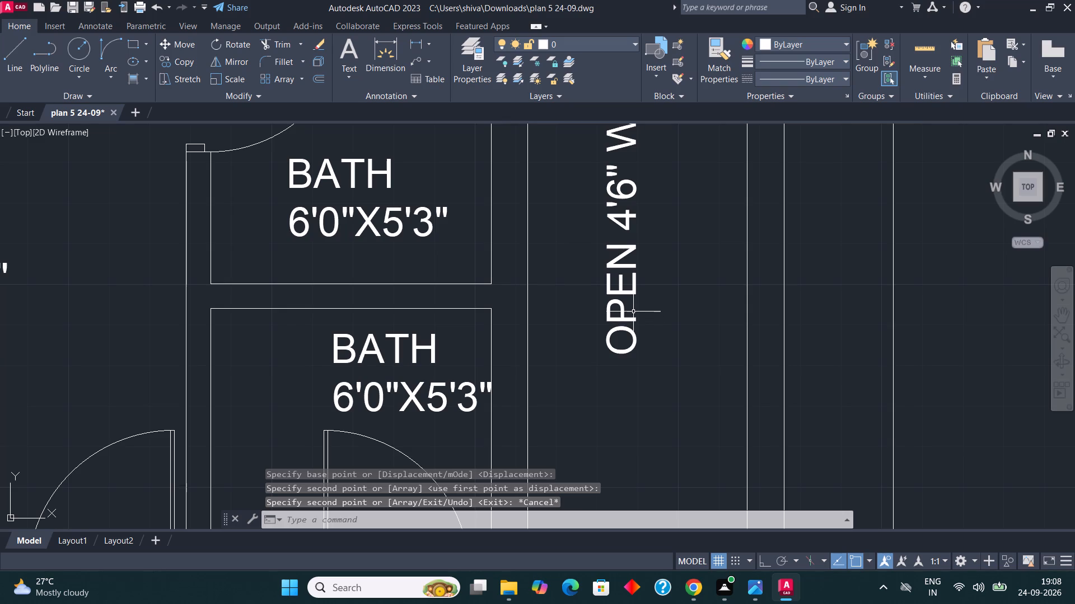
Change the copied vertical label beside the second plan's bathrooms to read OPEN TO SKY.
{"action": "double_click", "coordinate": [621, 258]}
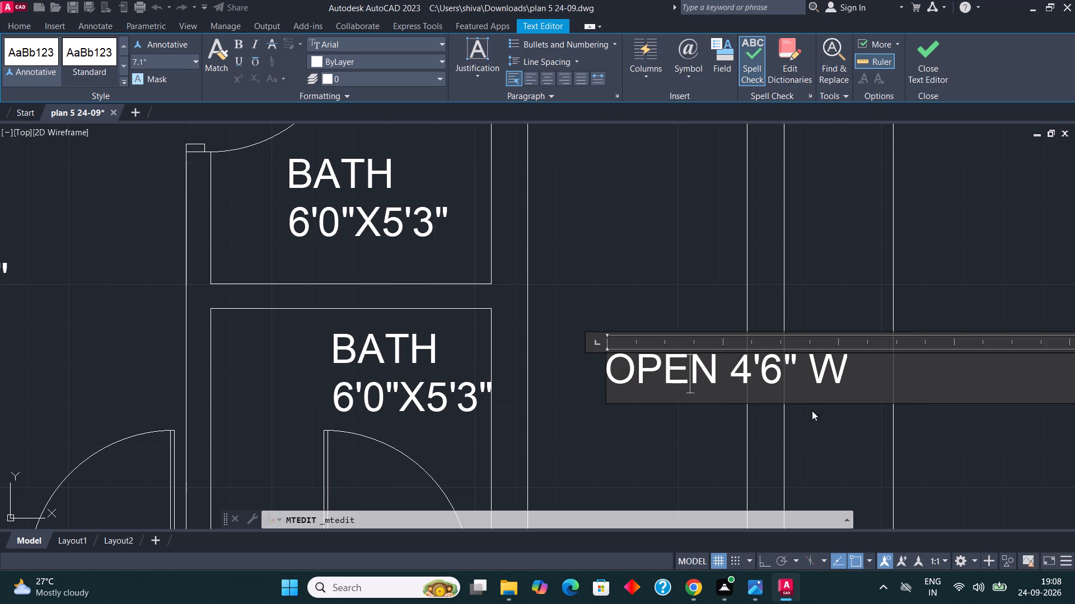
{"action": "left_click", "coordinate": [851, 376]}
{"action": "key", "text": "BackSpace"}
{"action": "key", "text": "BackSpace"}
{"action": "key", "text": "BackSpace"}
{"action": "key", "text": "BackSpace"}
{"action": "key", "text": "BackSpace"}
{"action": "key", "text": "BackSpace"}
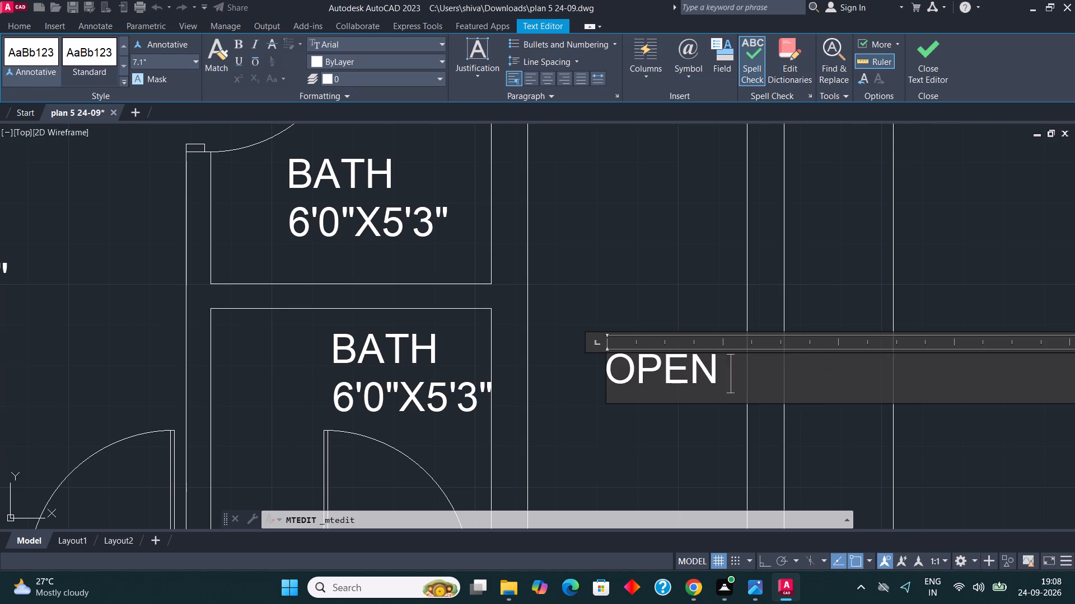
{"action": "type", "text": "TO S"}
{"action": "type", "text": "KY"}
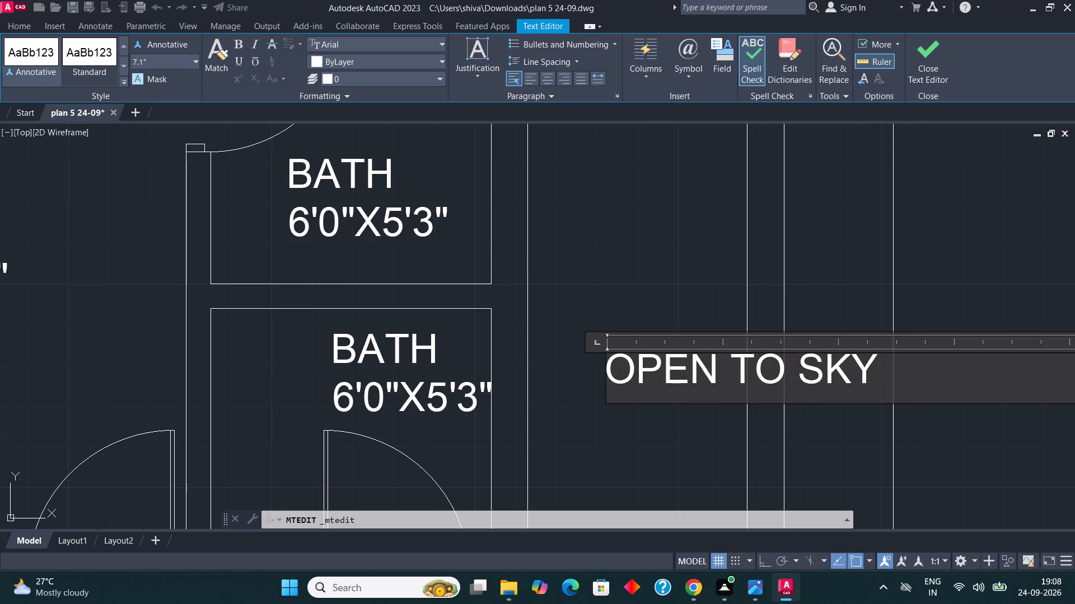
{"action": "left_click", "coordinate": [659, 432]}
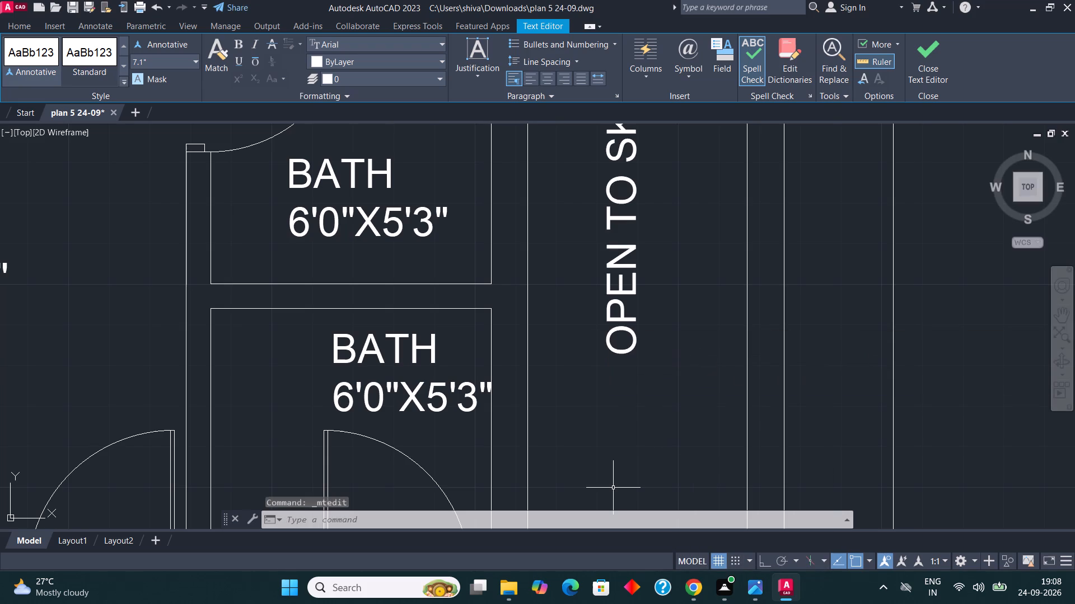
Copy the vertical OPEN TO SKY label into the empty space above the second plan.
{"action": "scroll", "coordinate": [615, 432], "scroll_direction": "down", "scroll_amount": 2}
{"action": "scroll", "coordinate": [714, 336], "scroll_direction": "down", "scroll_amount": 1}
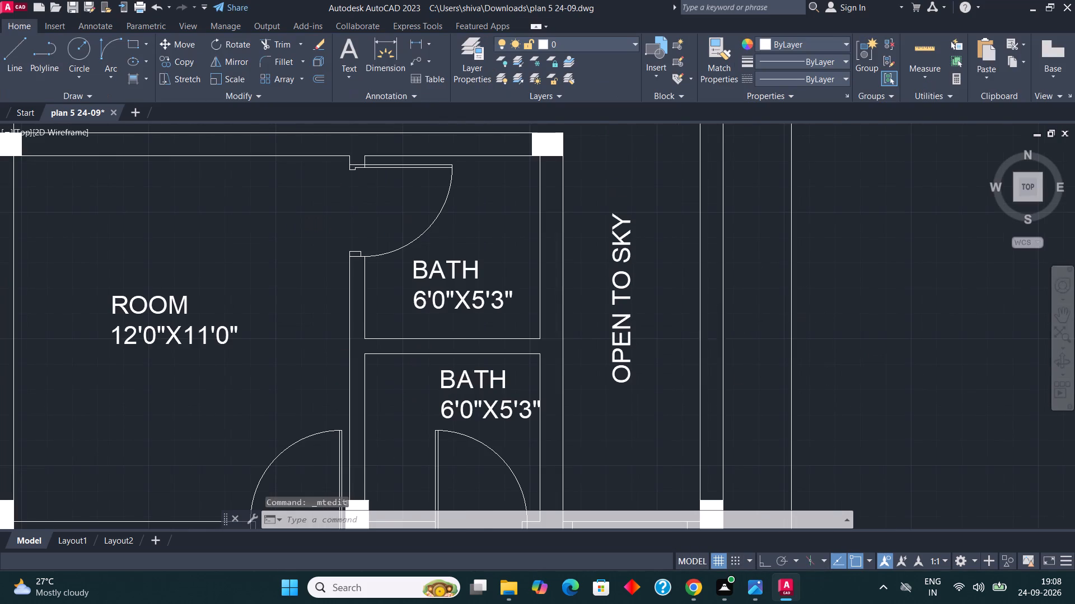
{"action": "scroll", "coordinate": [714, 336], "scroll_direction": "down", "scroll_amount": 3}
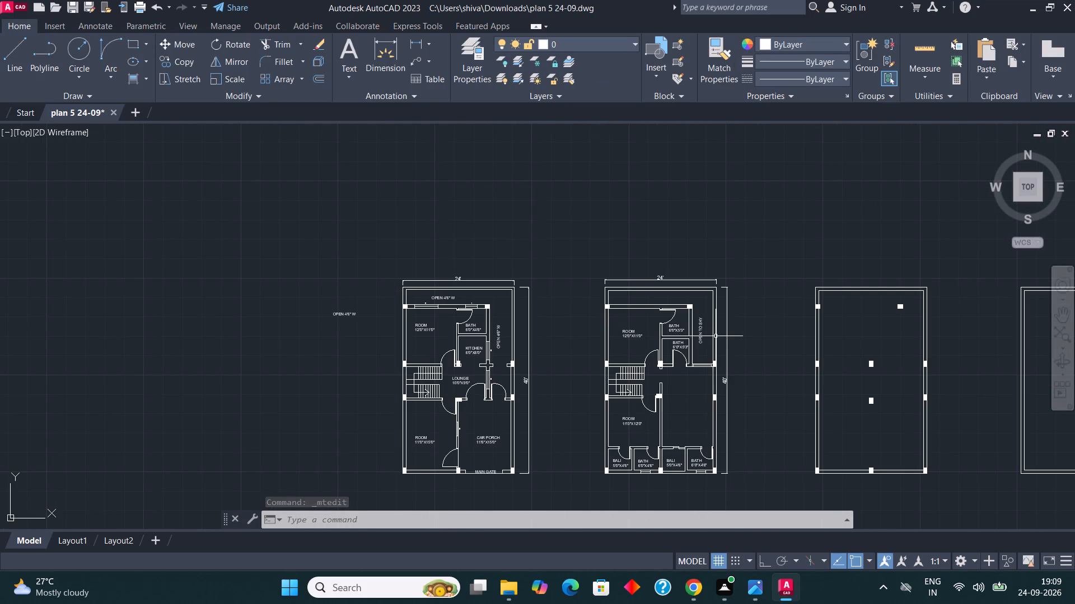
{"action": "scroll", "coordinate": [689, 365], "scroll_direction": "up", "scroll_amount": 2}
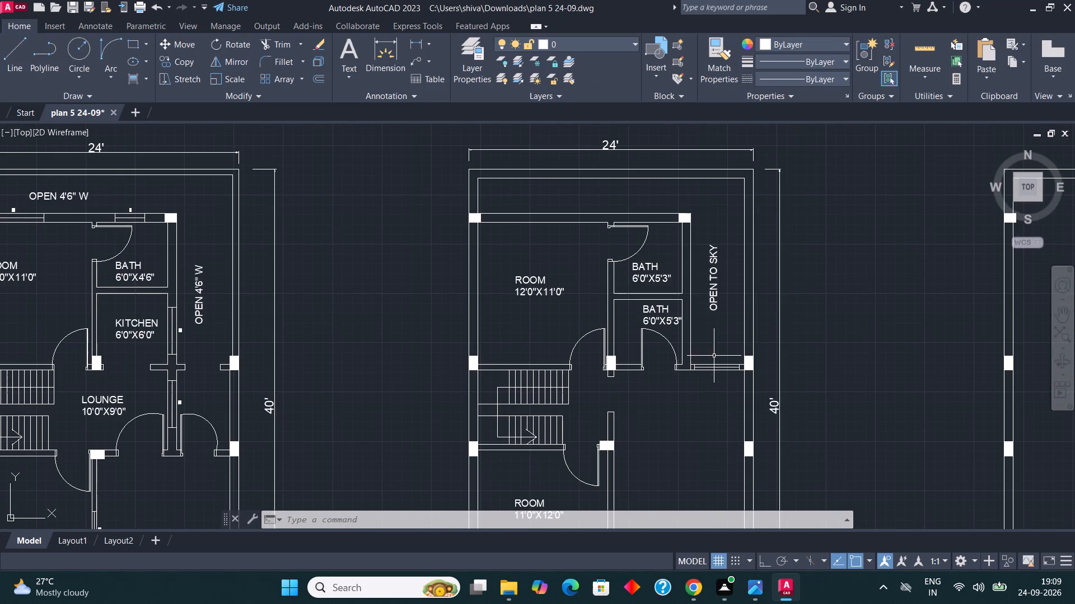
{"action": "left_click", "coordinate": [716, 307]}
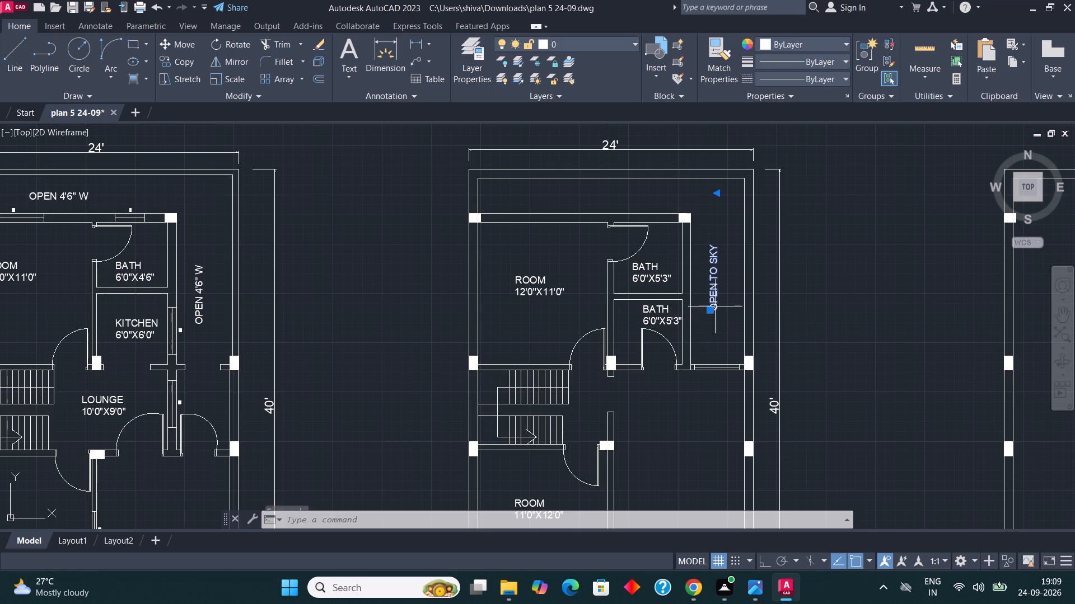
{"action": "left_click", "coordinate": [174, 64]}
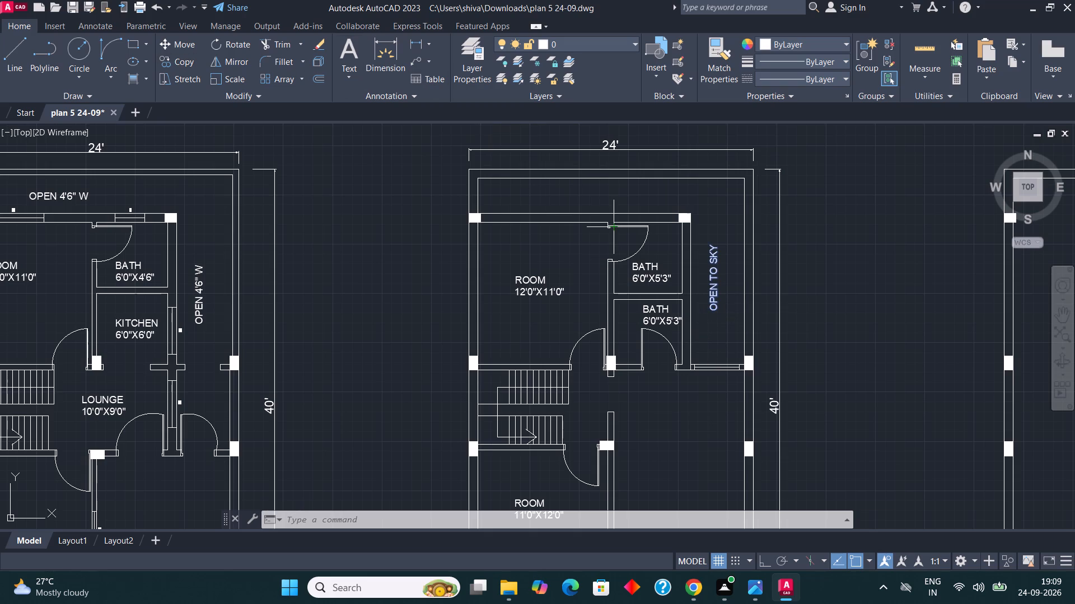
{"action": "left_click", "coordinate": [714, 305]}
{"action": "scroll", "coordinate": [681, 411], "scroll_direction": "down", "scroll_amount": 2}
{"action": "scroll", "coordinate": [670, 269], "scroll_direction": "up", "scroll_amount": 2}
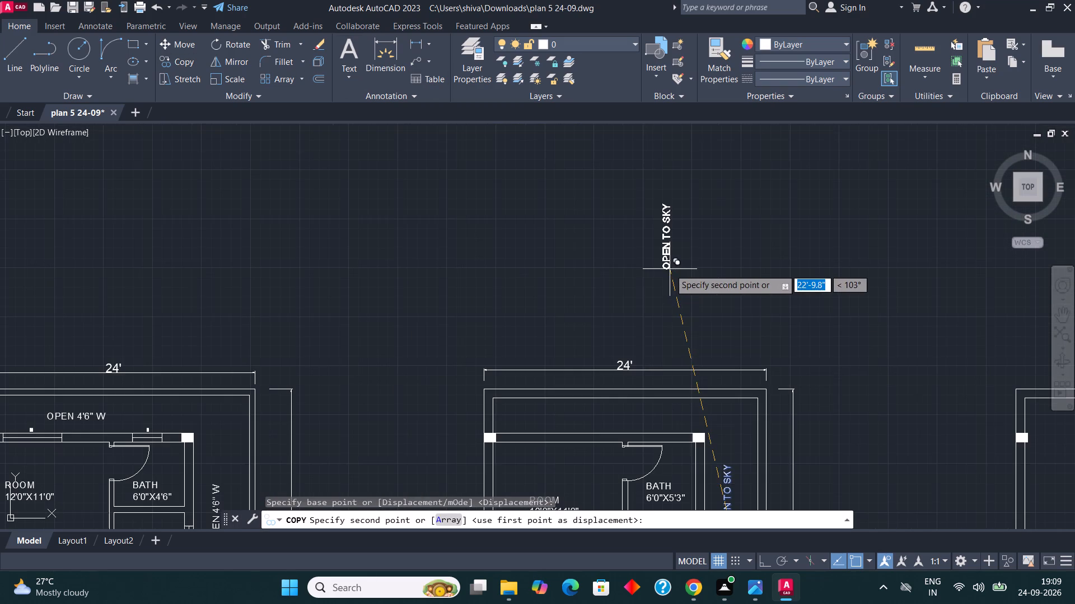
{"action": "left_click", "coordinate": [670, 269]}
{"action": "key", "text": "Escape"}
Rotate the vertical OPEN TO SKY copy above the second plan so that it reads horizontally.
{"action": "left_click", "coordinate": [680, 278]}
{"action": "left_click", "coordinate": [679, 234]}
{"action": "left_click", "coordinate": [660, 240]}
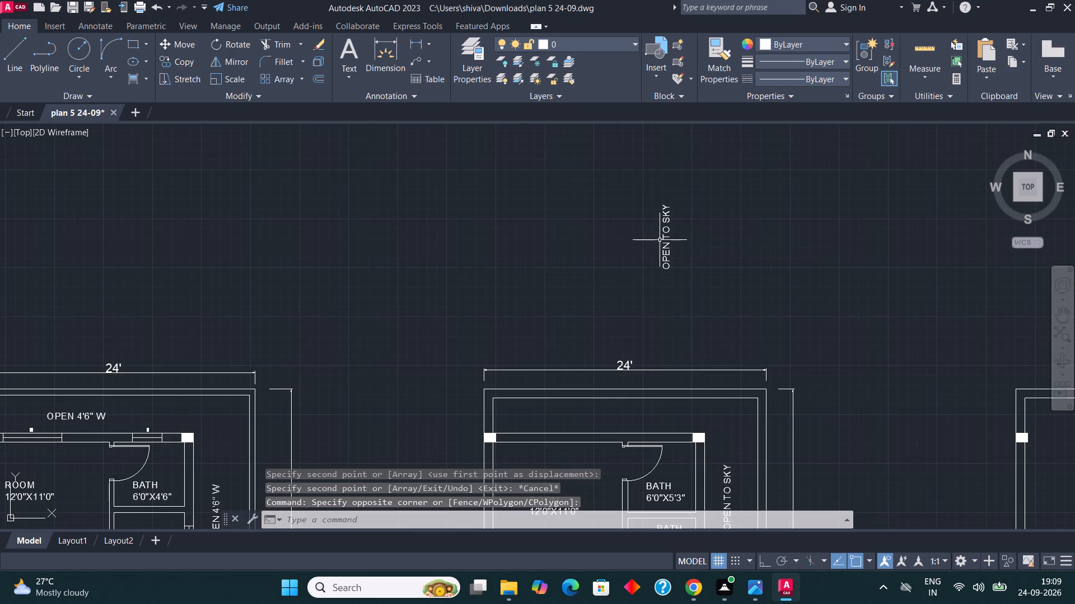
{"action": "left_click", "coordinate": [677, 246]}
{"action": "left_click_drag", "start_coordinate": [687, 260], "coordinate": [672, 257]}
{"action": "left_click", "coordinate": [655, 249]}
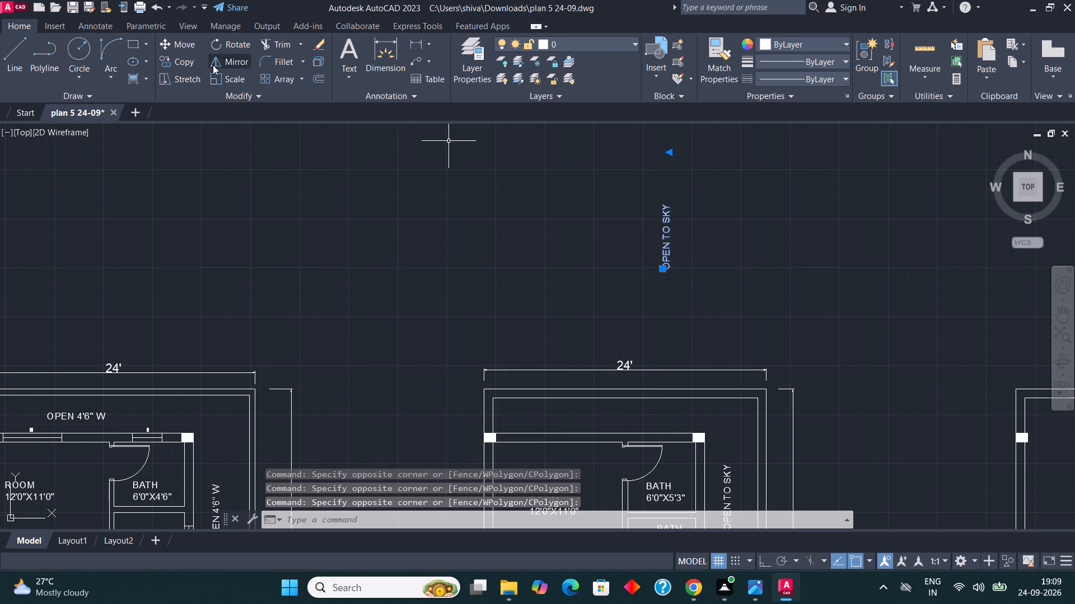
{"action": "left_click", "coordinate": [217, 45]}
{"action": "left_click", "coordinate": [504, 178]}
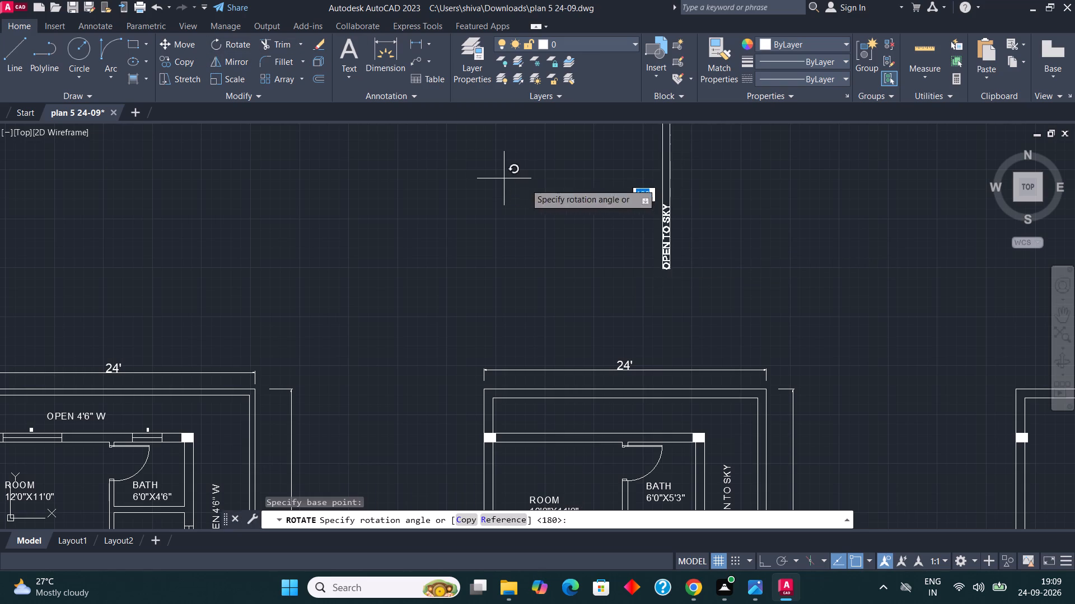
{"action": "key", "text": "F8"}
{"action": "left_click", "coordinate": [505, 331]}
Copy the horizontal OPEN TO SKY label into the open strip along the second plan's top edge.
{"action": "scroll", "coordinate": [472, 357], "scroll_direction": "up", "scroll_amount": 3}
{"action": "left_click_drag", "start_coordinate": [467, 343], "coordinate": [442, 301]}
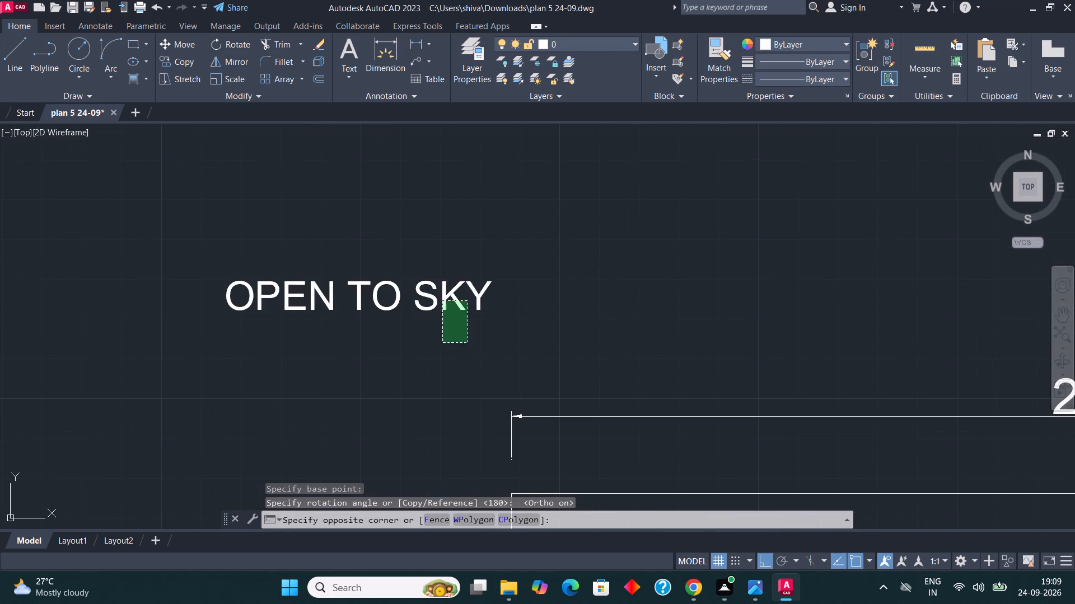
{"action": "left_click_drag", "start_coordinate": [422, 200], "coordinate": [420, 206]}
{"action": "left_click", "coordinate": [194, 67]}
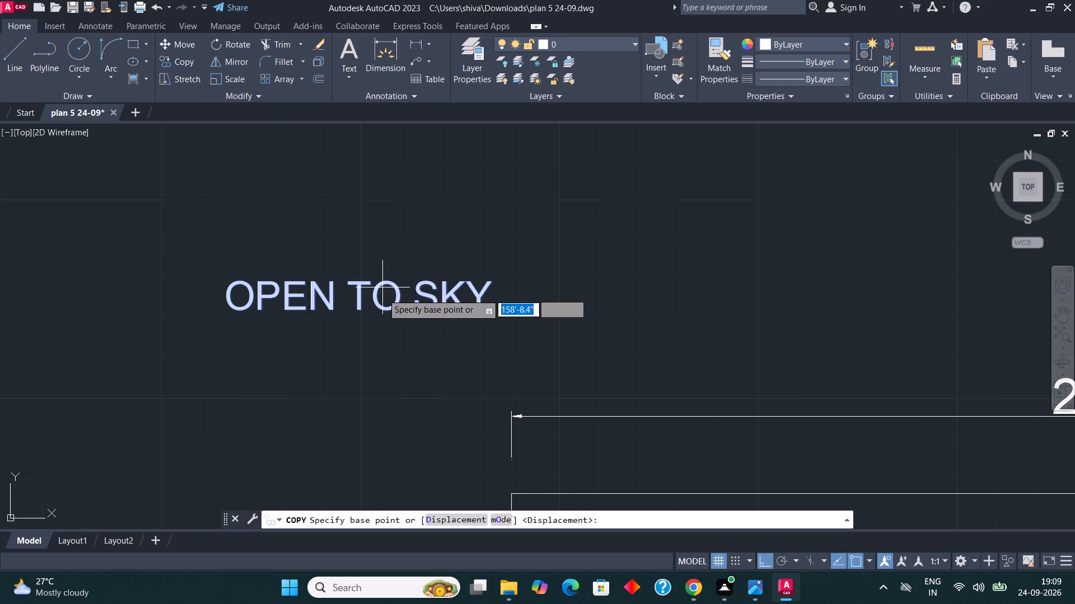
{"action": "left_click", "coordinate": [382, 291]}
{"action": "scroll", "coordinate": [389, 239], "scroll_direction": "down", "scroll_amount": 2}
{"action": "key", "text": "F8"}
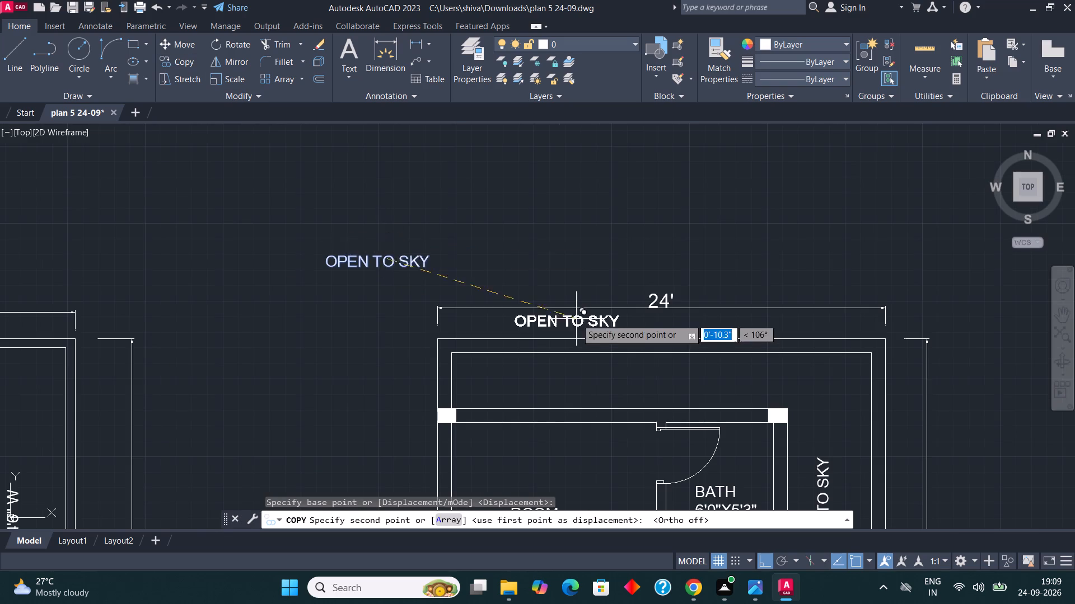
{"action": "scroll", "coordinate": [576, 319], "scroll_direction": "down", "scroll_amount": 2}
{"action": "scroll", "coordinate": [583, 349], "scroll_direction": "up", "scroll_amount": 3}
{"action": "left_click", "coordinate": [582, 338]}
{"action": "key", "text": "Escape"}
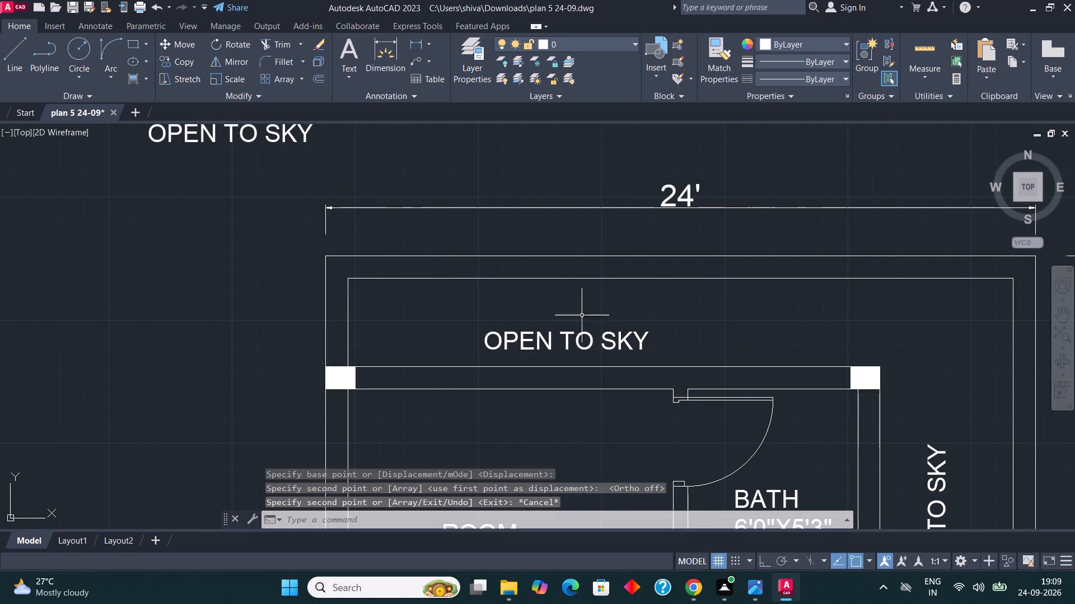
Delete the spare horizontal OPEN TO SKY label outside the second plan.
{"action": "scroll", "coordinate": [549, 233], "scroll_direction": "down", "scroll_amount": 3}
{"action": "scroll", "coordinate": [493, 210], "scroll_direction": "up", "scroll_amount": 3}
{"action": "left_click_drag", "start_coordinate": [490, 221], "coordinate": [470, 209]}
{"action": "left_click", "coordinate": [419, 175]}
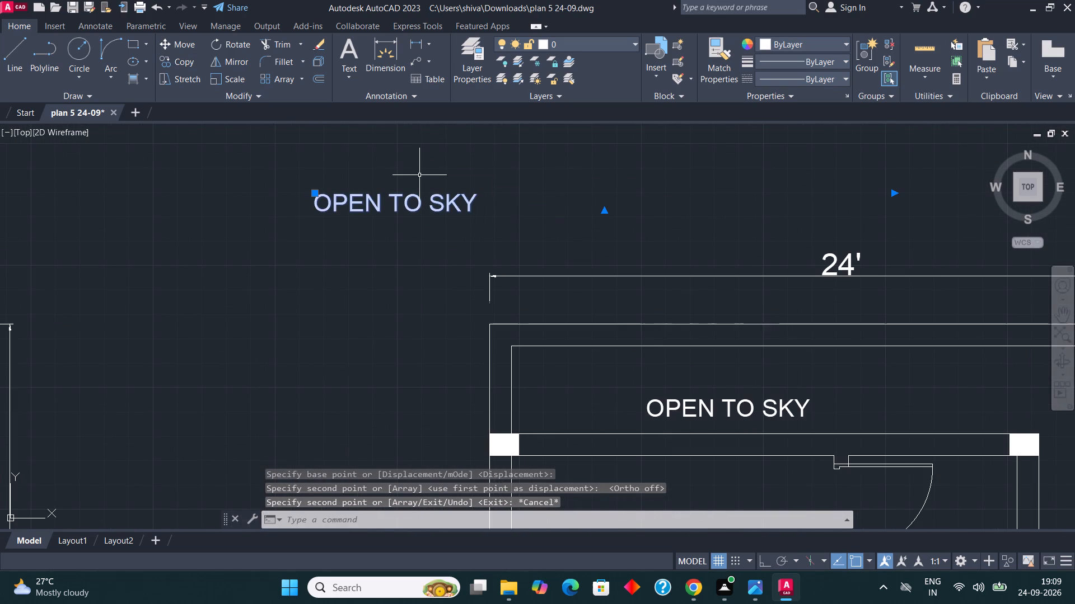
{"action": "key", "text": "Delete"}
Copy the ROOM 12'0"X11'0" label into the second plan's large unlabelled room above the lower BALI and BATH.
{"action": "scroll", "coordinate": [419, 175], "scroll_direction": "down", "scroll_amount": 3}
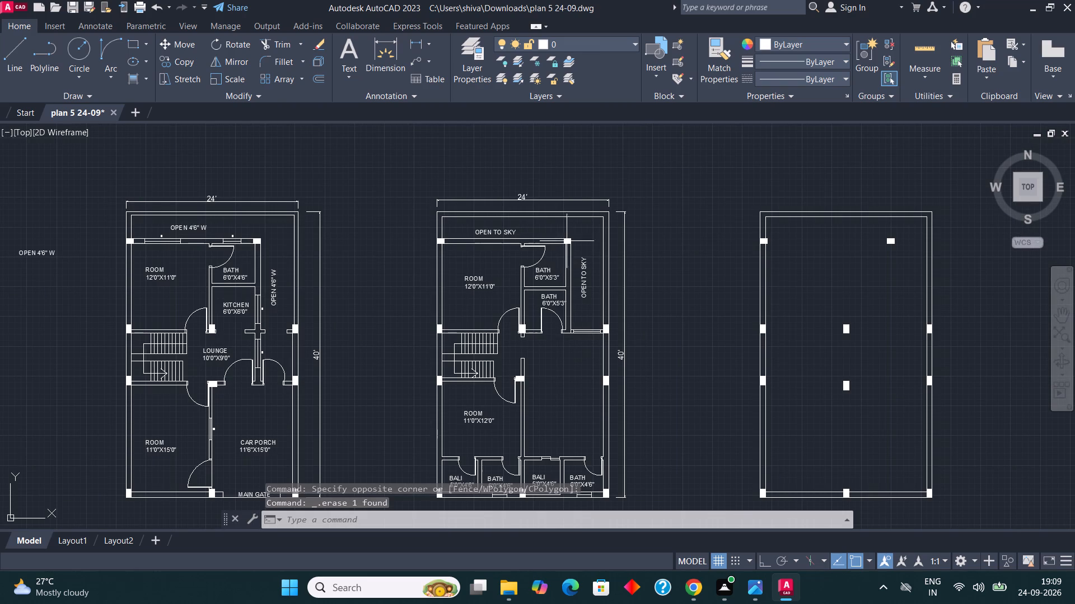
{"action": "scroll", "coordinate": [567, 240], "scroll_direction": "down", "scroll_amount": 1}
{"action": "scroll", "coordinate": [544, 282], "scroll_direction": "up", "scroll_amount": 4}
{"action": "left_click", "coordinate": [510, 268]}
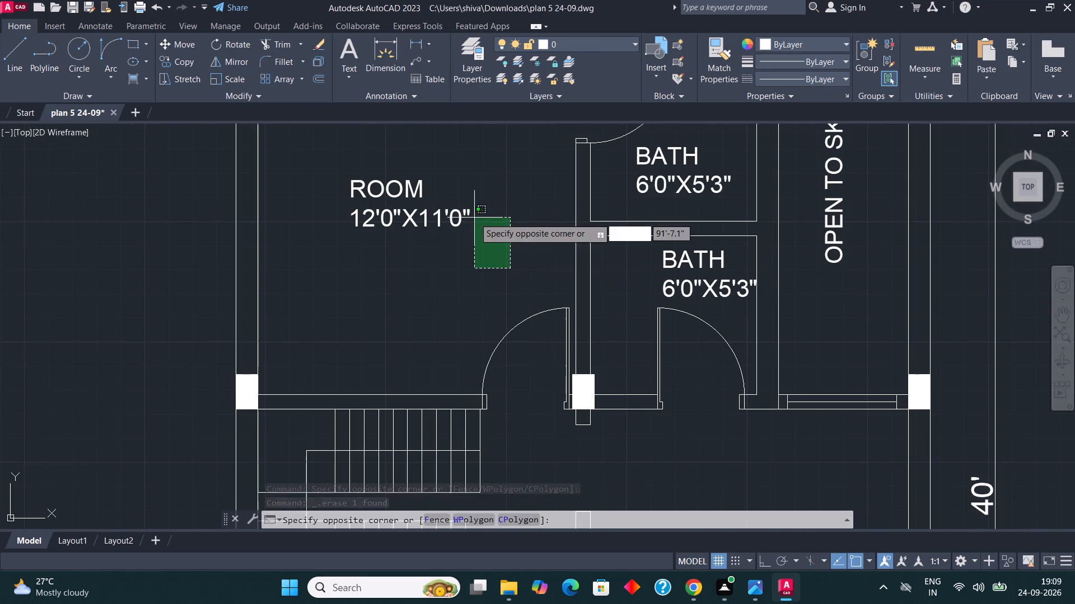
{"action": "left_click", "coordinate": [454, 207]}
{"action": "left_click", "coordinate": [190, 63]}
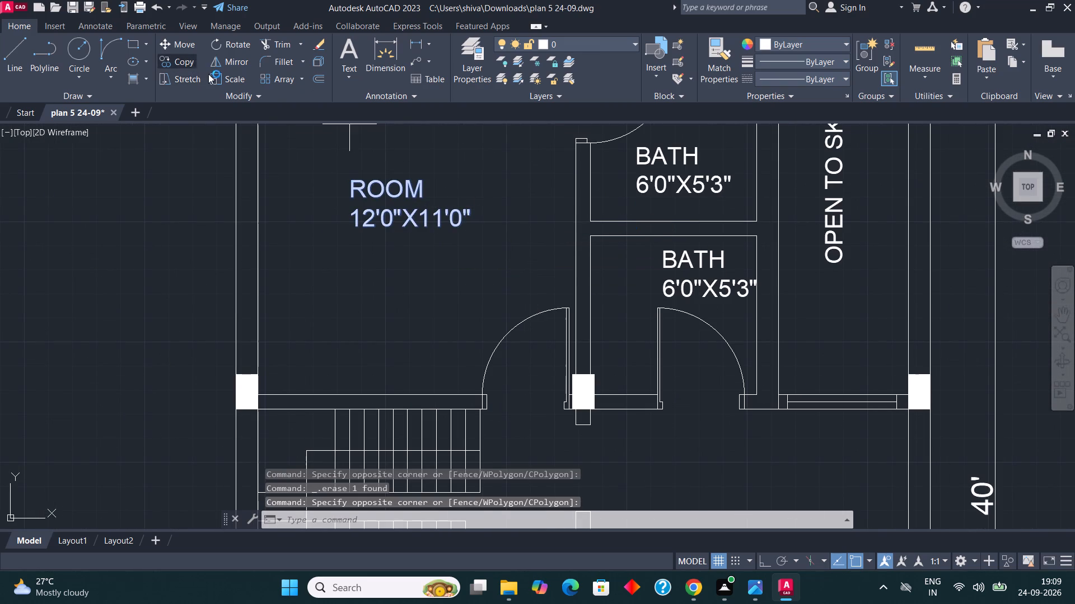
{"action": "left_click", "coordinate": [420, 222]}
{"action": "scroll", "coordinate": [409, 178], "scroll_direction": "down", "scroll_amount": 3}
{"action": "scroll", "coordinate": [551, 343], "scroll_direction": "up", "scroll_amount": 1}
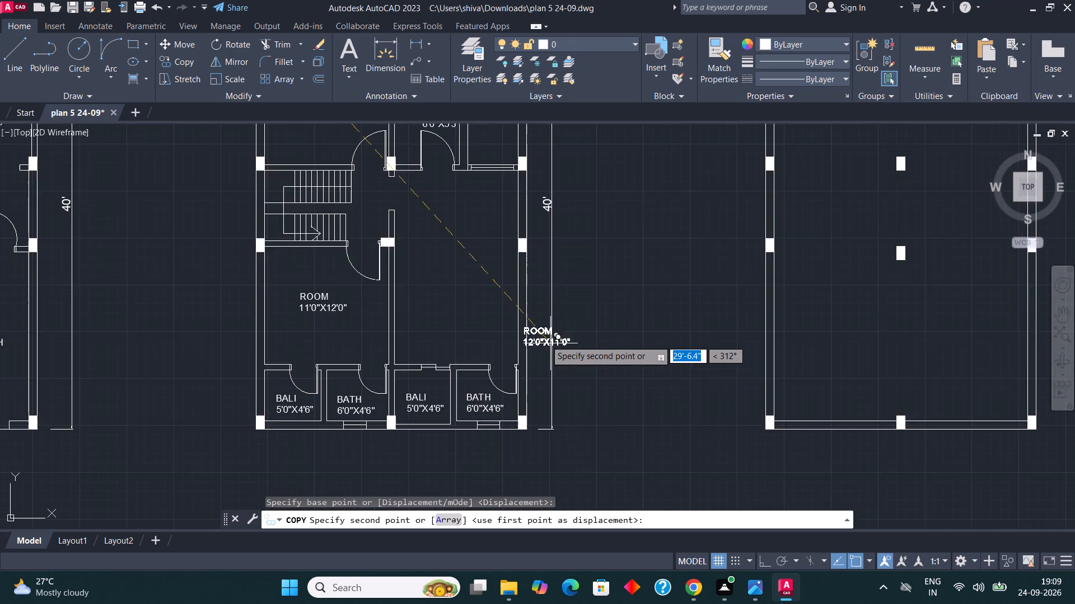
{"action": "scroll", "coordinate": [544, 338], "scroll_direction": "up", "scroll_amount": 2}
{"action": "scroll", "coordinate": [641, 499], "scroll_direction": "down", "scroll_amount": 1}
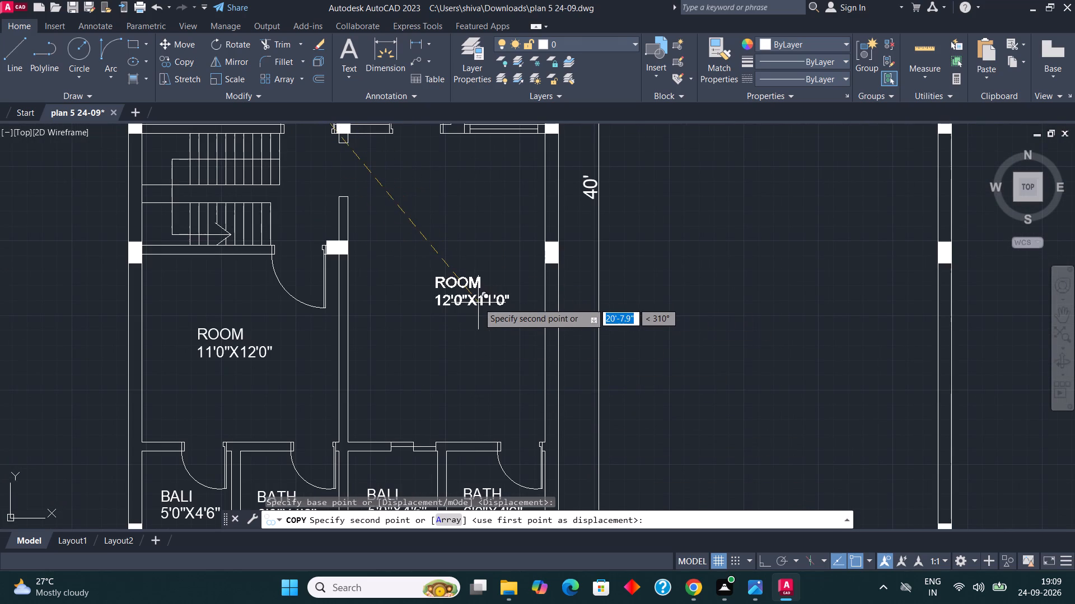
{"action": "left_click", "coordinate": [471, 311]}
{"action": "key", "text": "Escape"}
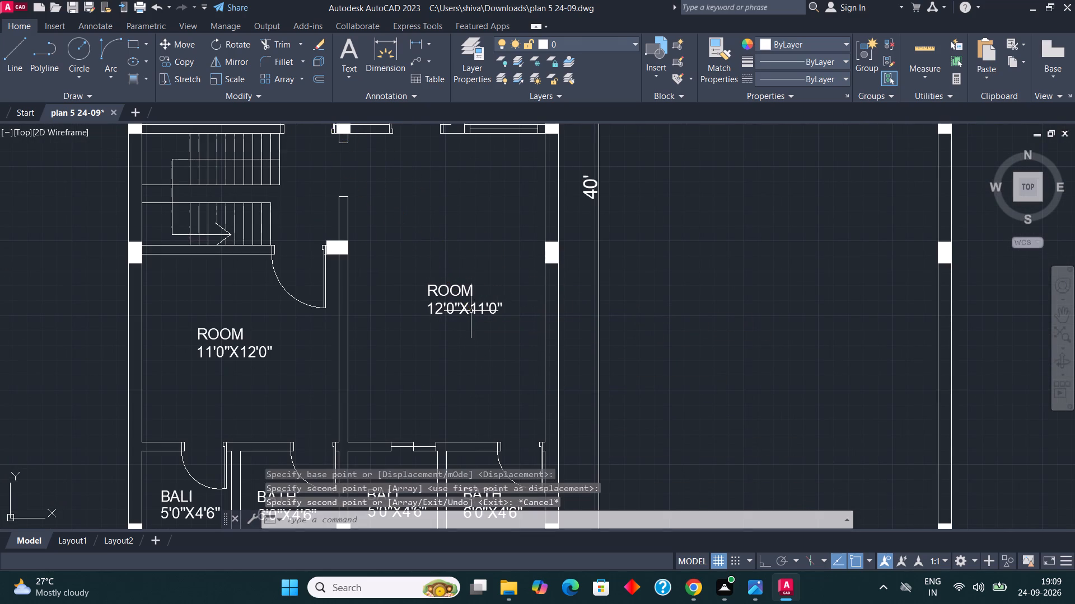
Change the size in the large room's copied ROOM label to 11'6"X21'6".
{"action": "key", "text": "Escape"}
{"action": "scroll", "coordinate": [468, 303], "scroll_direction": "up", "scroll_amount": 3}
{"action": "double_click", "coordinate": [463, 316]}
{"action": "double_click", "coordinate": [438, 317]}
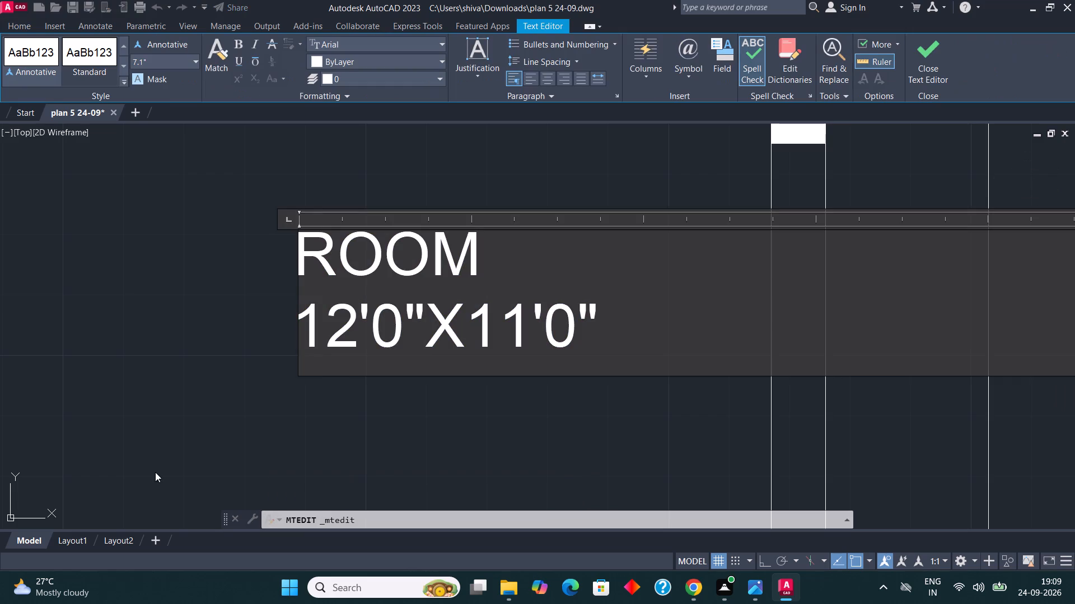
{"action": "left_click", "coordinate": [355, 332]}
{"action": "key", "text": "BackSpace"}
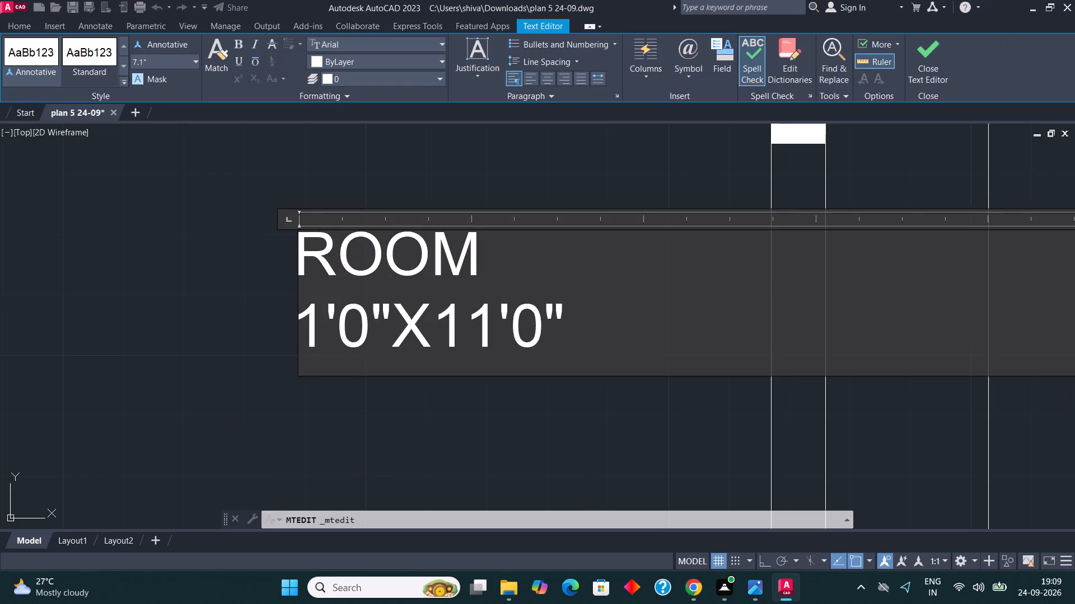
{"action": "key", "text": "1"}
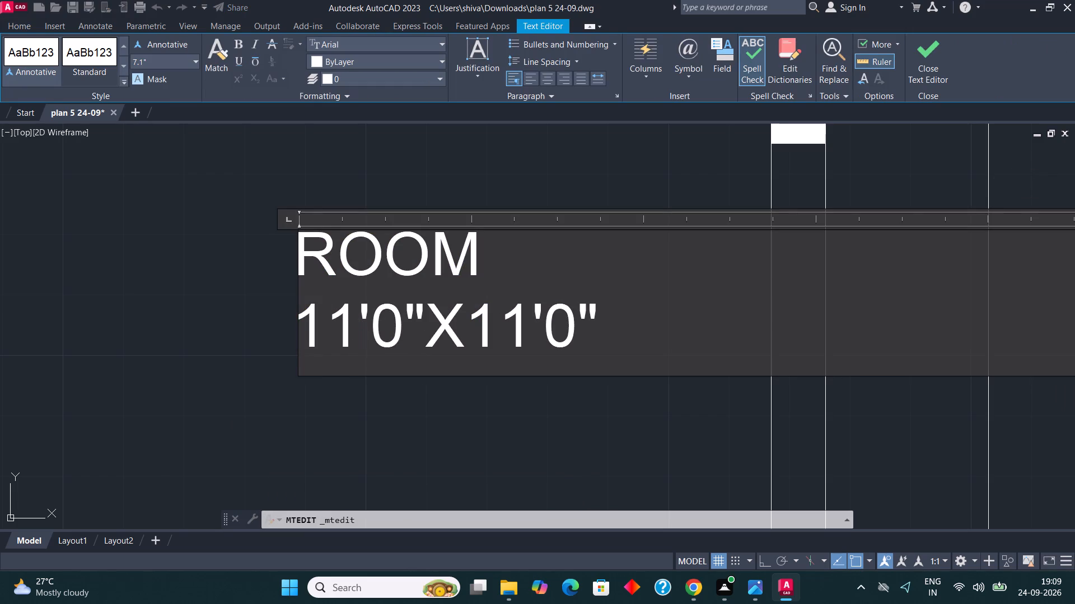
{"action": "left_click", "coordinate": [410, 336]}
{"action": "key", "text": "BackSpace"}
{"action": "key", "text": "6"}
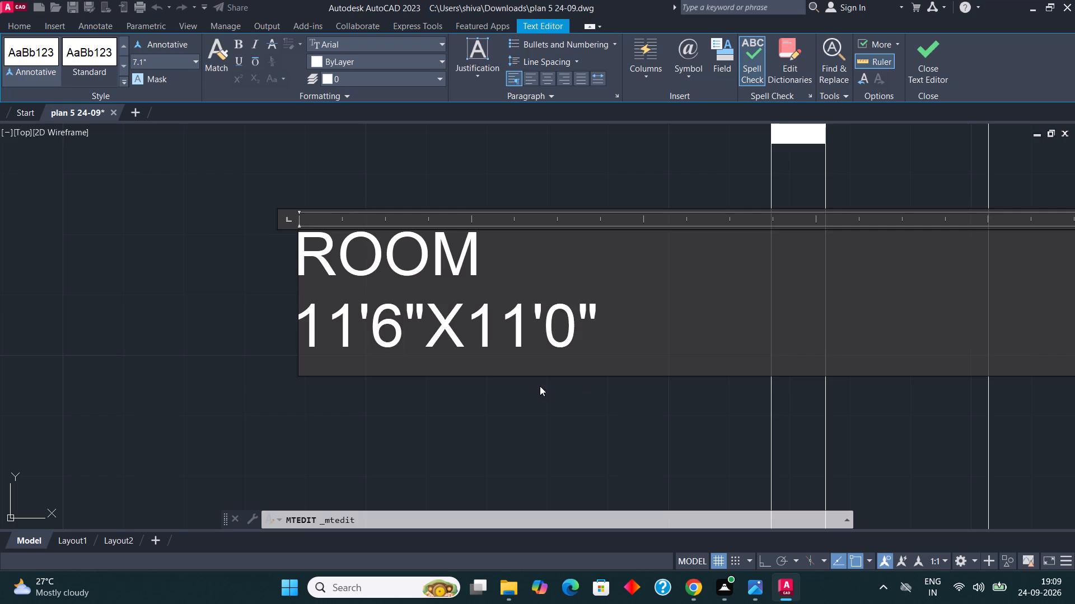
{"action": "left_click", "coordinate": [492, 332]}
{"action": "key", "text": "BackSpace"}
{"action": "key", "text": "2"}
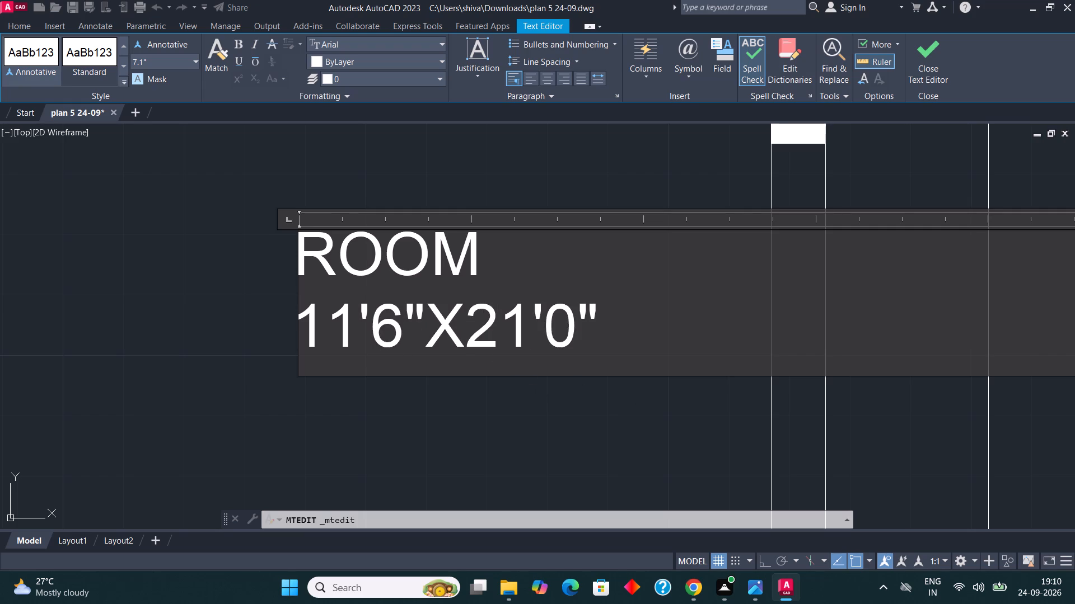
{"action": "left_click_drag", "start_coordinate": [574, 332], "coordinate": [572, 337]}
{"action": "key", "text": "BackSpace"}
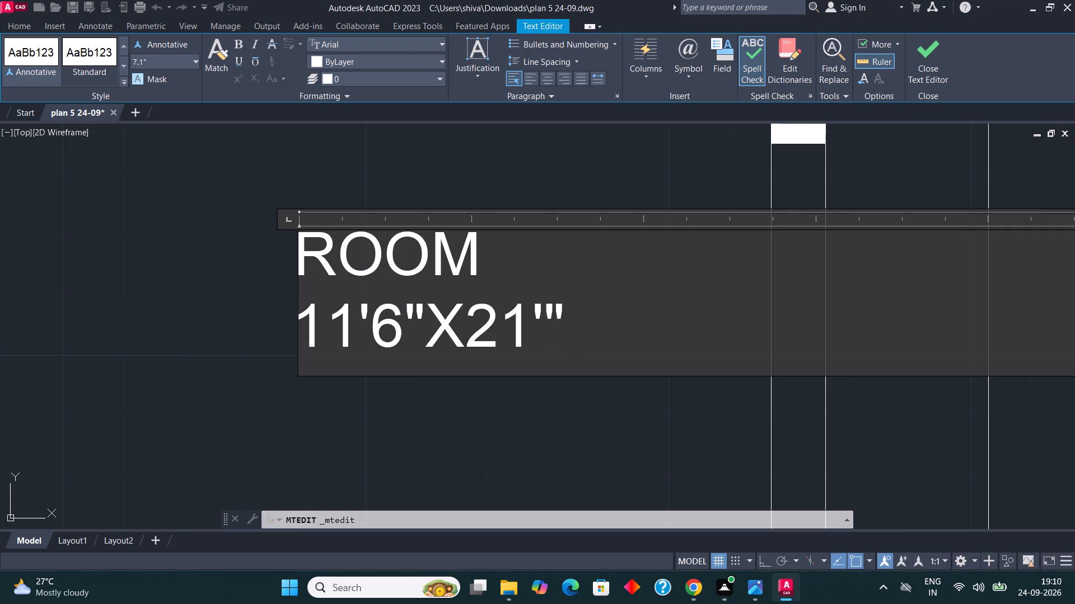
{"action": "key", "text": "6"}
{"action": "left_click", "coordinate": [579, 407]}
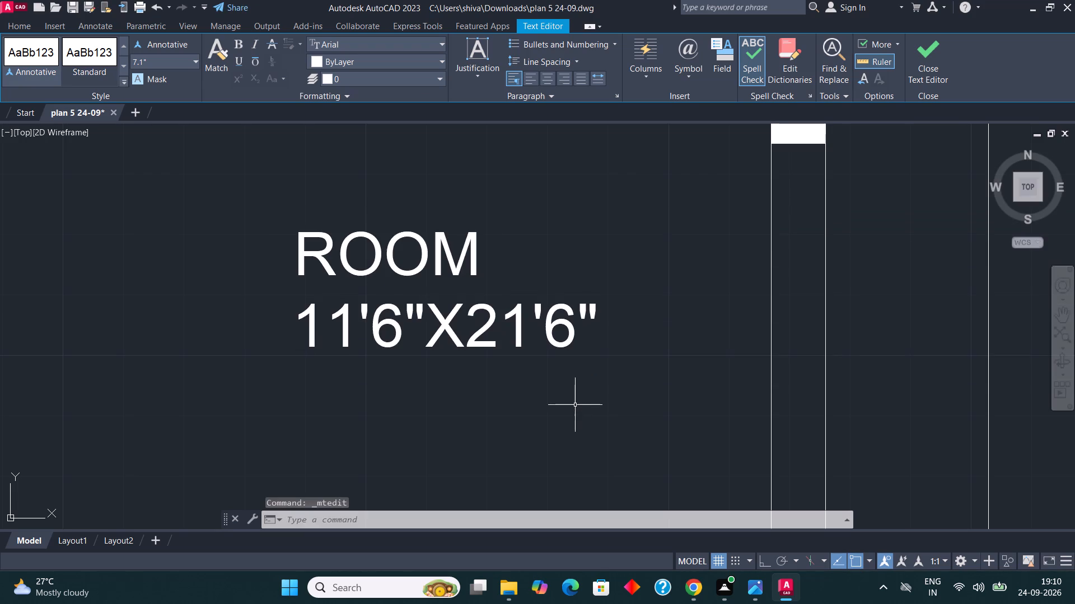
Examine the second plan's labels and the walls around its two upper bathrooms.
{"action": "scroll", "coordinate": [390, 241], "scroll_direction": "down", "scroll_amount": 2}
{"action": "scroll", "coordinate": [431, 301], "scroll_direction": "down", "scroll_amount": 2}
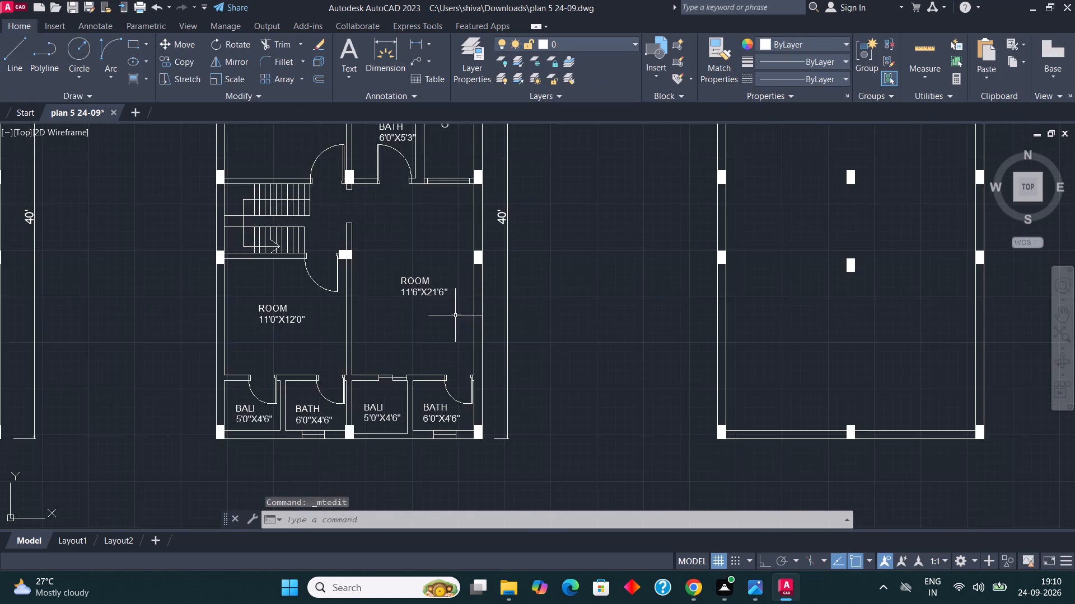
{"action": "scroll", "coordinate": [532, 359], "scroll_direction": "down", "scroll_amount": 1}
{"action": "scroll", "coordinate": [452, 243], "scroll_direction": "up", "scroll_amount": 1}
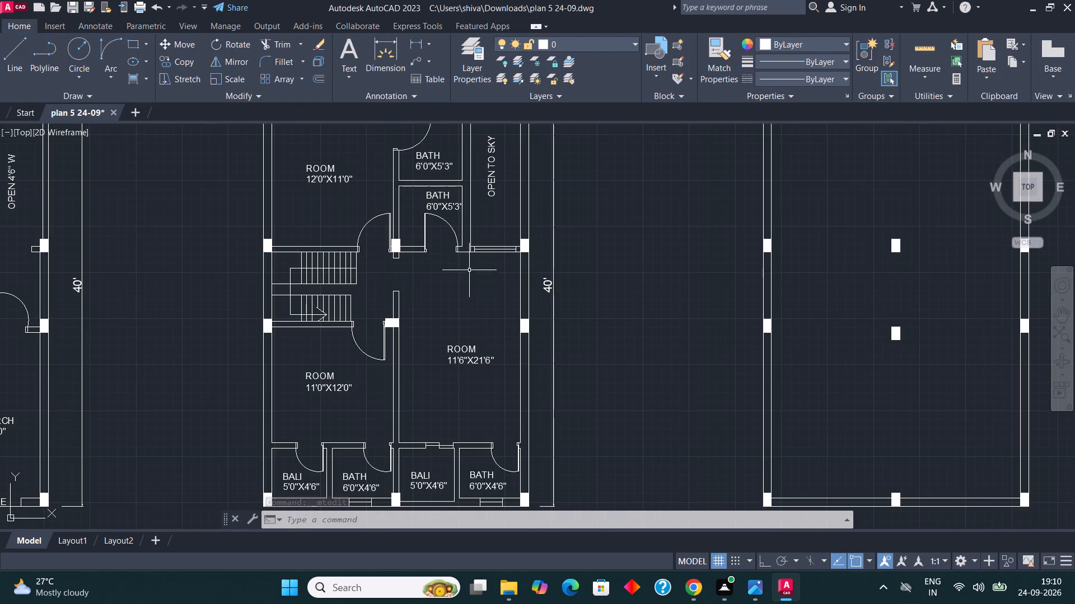
{"action": "scroll", "coordinate": [472, 257], "scroll_direction": "up", "scroll_amount": 1}
{"action": "scroll", "coordinate": [492, 322], "scroll_direction": "down", "scroll_amount": 1}
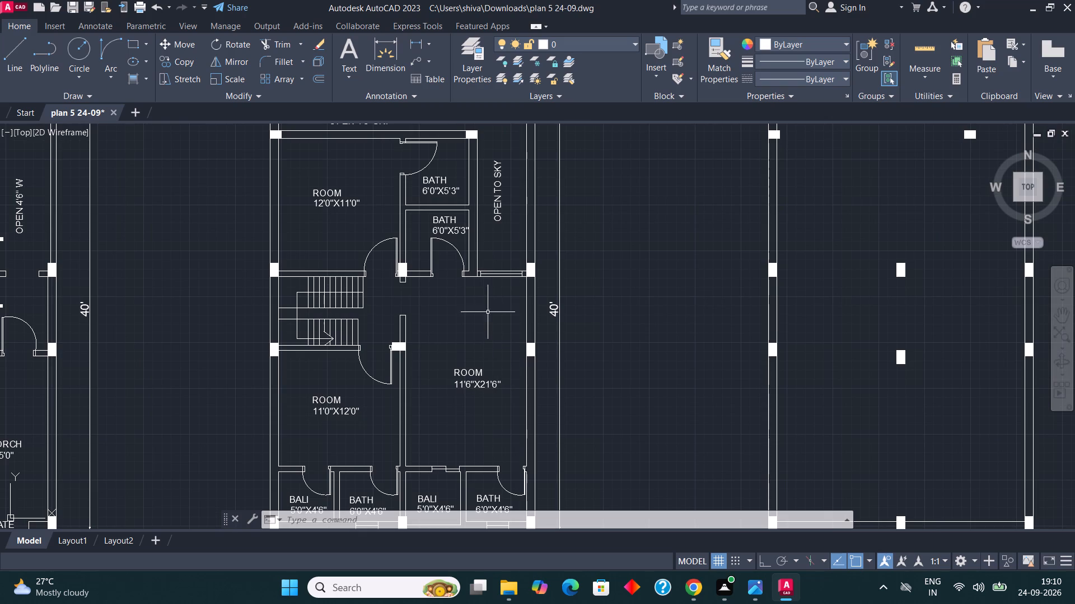
{"action": "scroll", "coordinate": [520, 271], "scroll_direction": "up", "scroll_amount": 1}
{"action": "scroll", "coordinate": [526, 367], "scroll_direction": "down", "scroll_amount": 1}
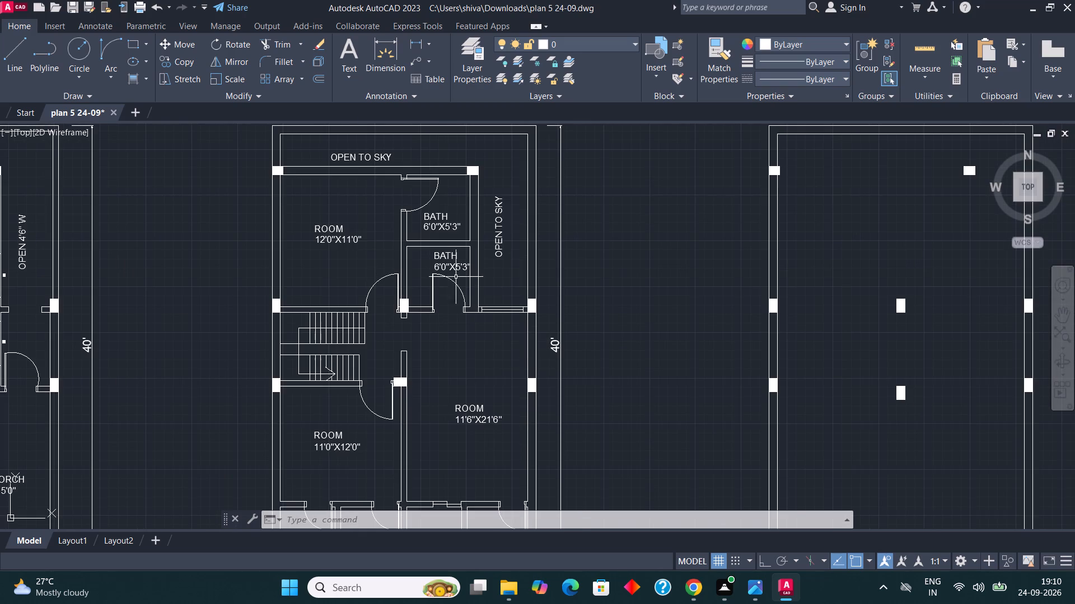
{"action": "scroll", "coordinate": [479, 244], "scroll_direction": "up", "scroll_amount": 2}
{"action": "scroll", "coordinate": [459, 294], "scroll_direction": "up", "scroll_amount": 2}
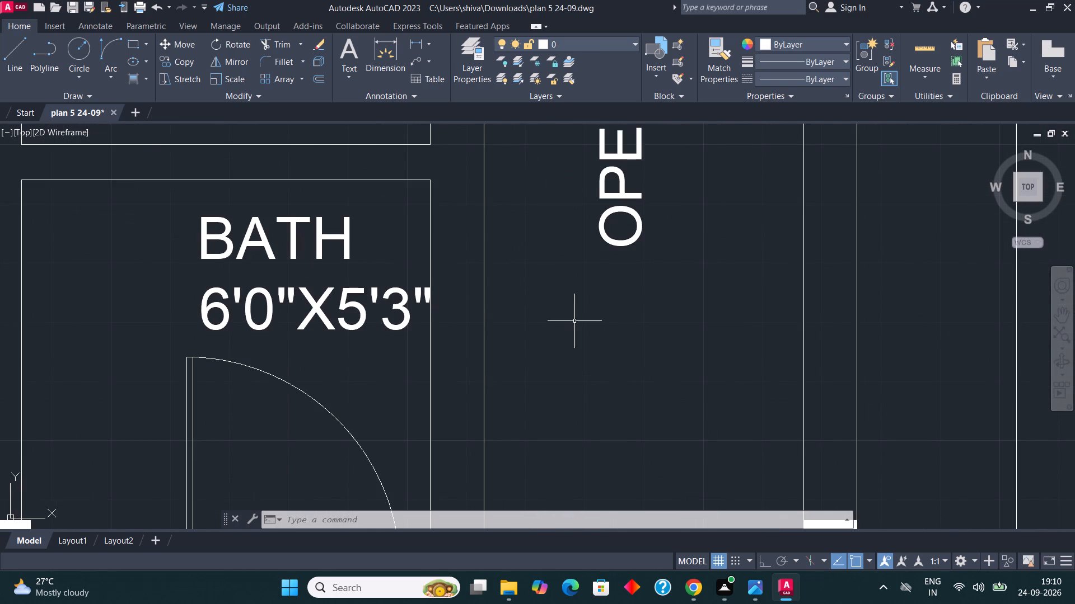
Draw a short horizontal line across the wall between the second plan's lower 6'0"X5'3" bath and the open-to-sky strip.
{"action": "scroll", "coordinate": [574, 321], "scroll_direction": "down", "scroll_amount": 1}
{"action": "key", "text": "Escape"}
{"action": "key", "text": "Escape"}
{"action": "key", "text": "l"}
{"action": "key", "text": "Return"}
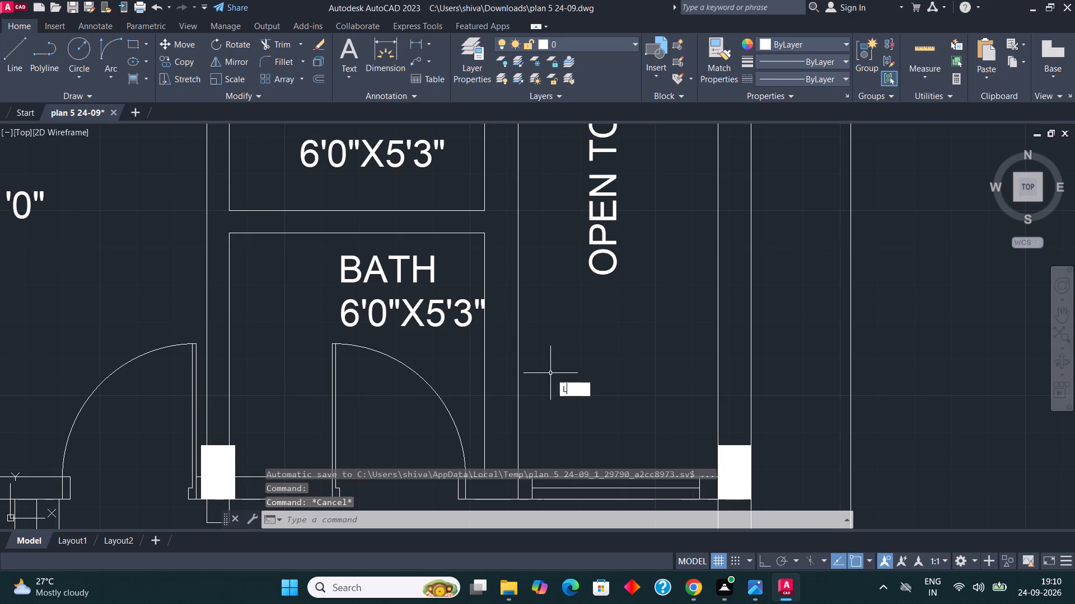
{"action": "scroll", "coordinate": [541, 403], "scroll_direction": "up", "scroll_amount": 1}
{"action": "left_click", "coordinate": [540, 404]}
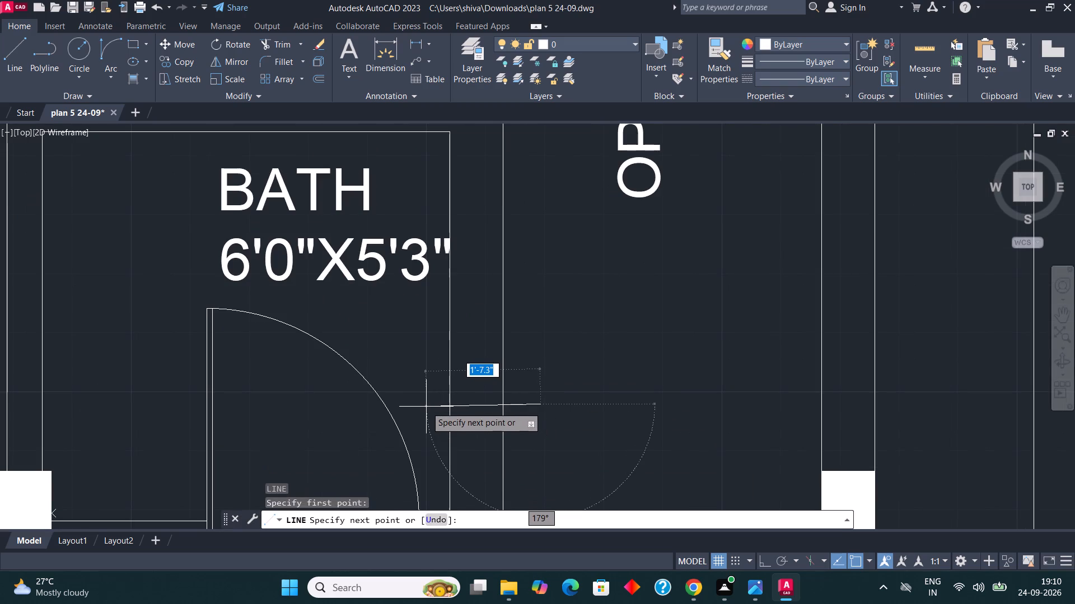
{"action": "key", "text": "F8"}
{"action": "left_click", "coordinate": [419, 402]}
{"action": "key", "text": "Escape"}
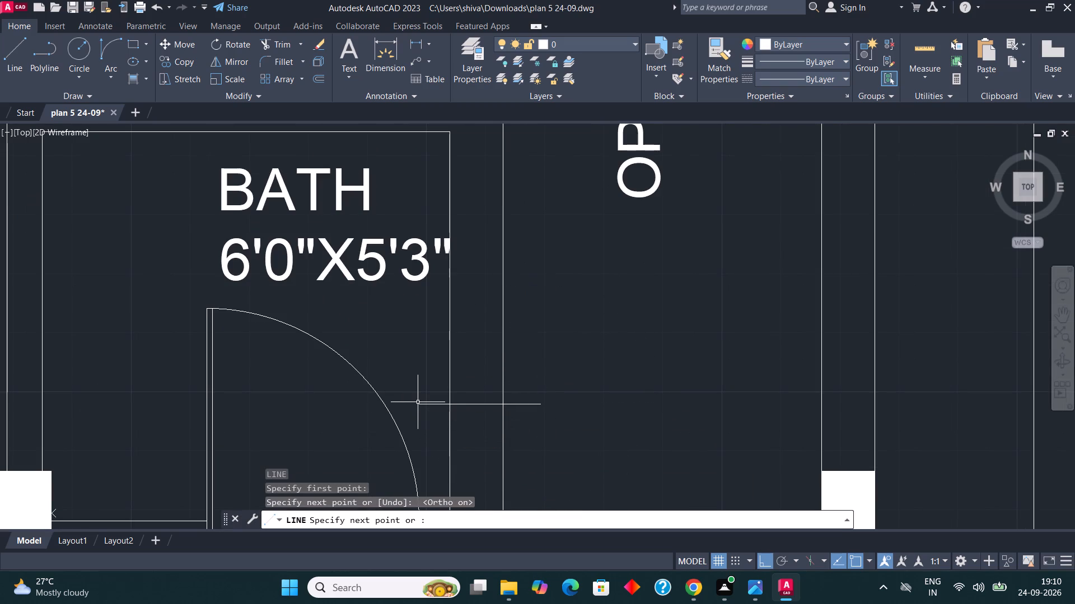
Trim both overhanging ends of the short line back to the bathroom wall's two faces.
{"action": "type", "text": "TR"}
{"action": "key", "text": "Return"}
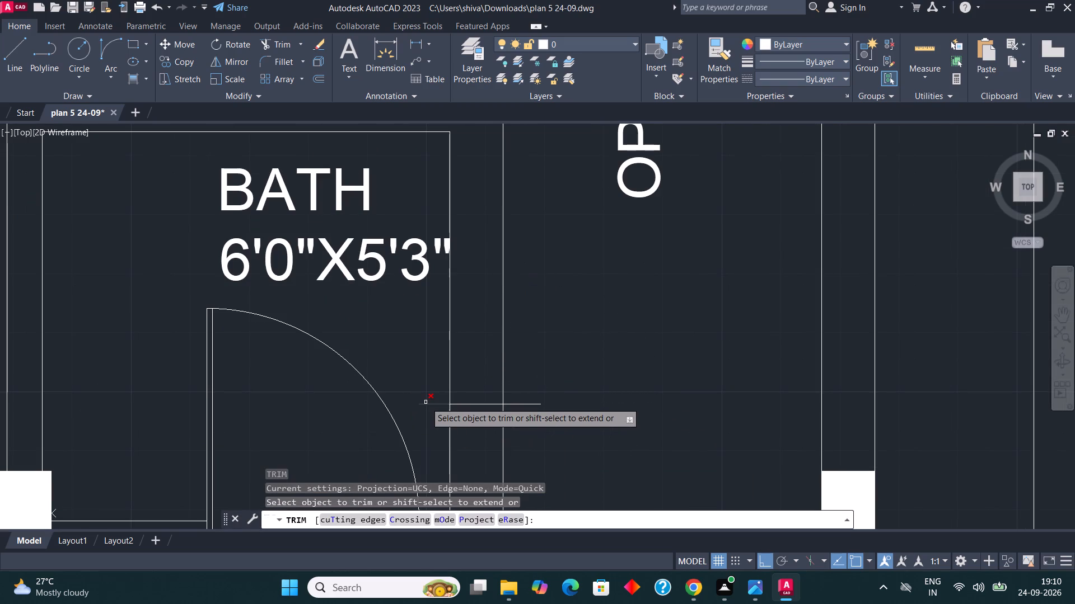
{"action": "left_click_drag", "start_coordinate": [426, 402], "coordinate": [429, 411]}
{"action": "left_click", "coordinate": [429, 416]}
{"action": "left_click", "coordinate": [510, 393]}
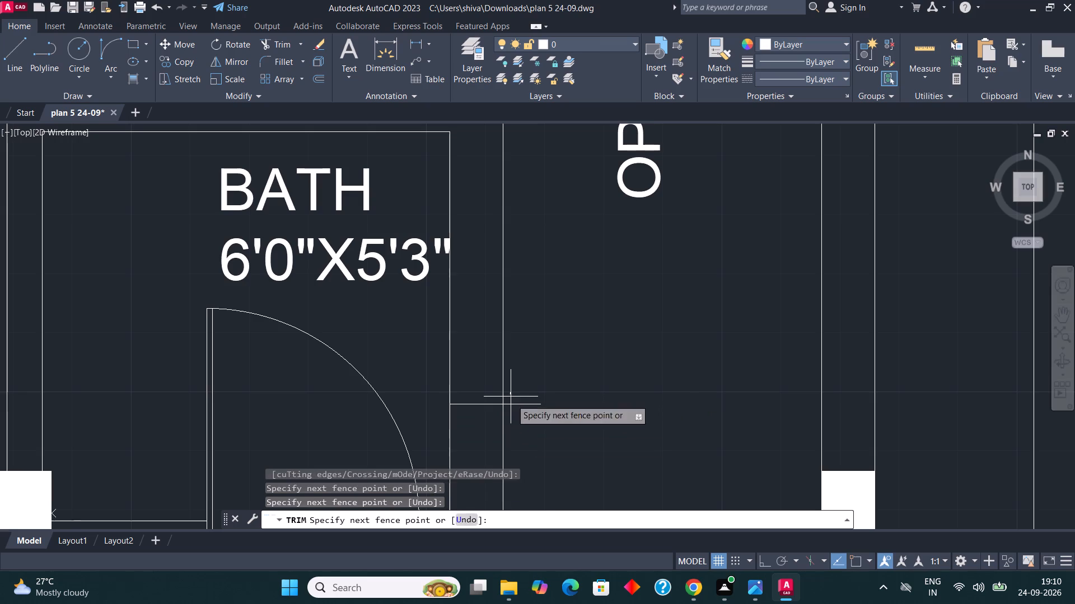
{"action": "left_click", "coordinate": [527, 430]}
{"action": "key", "text": "Escape"}
{"action": "key", "text": "Escape"}
Offset the short line across the lower 6'0"X5'3" bath's wall upward by 2' to form the window's other end.
{"action": "left_click", "coordinate": [471, 416]}
{"action": "left_click", "coordinate": [471, 380]}
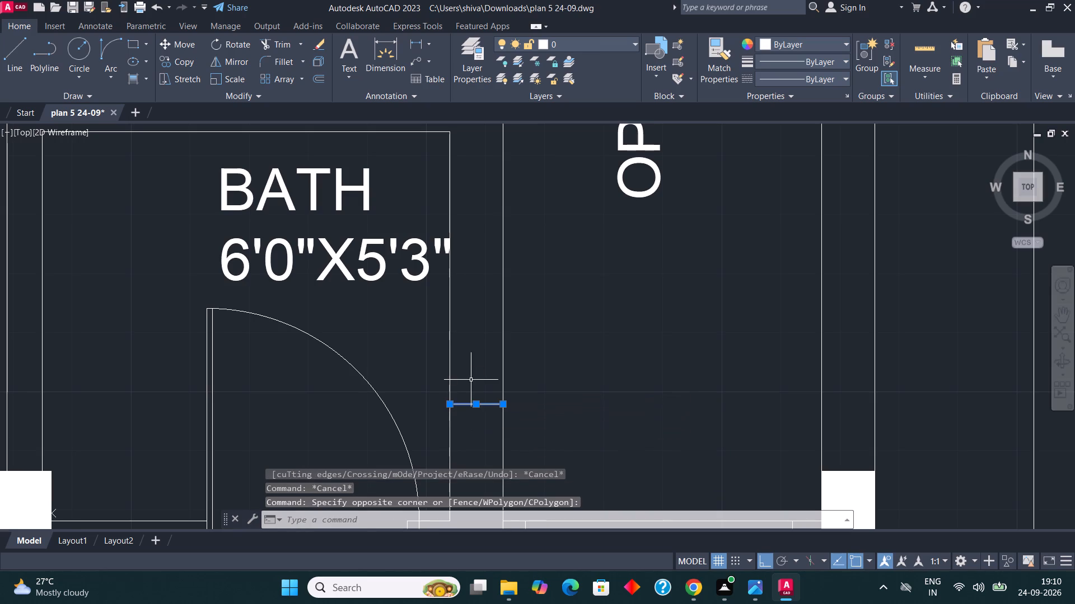
{"action": "left_click", "coordinate": [319, 77]}
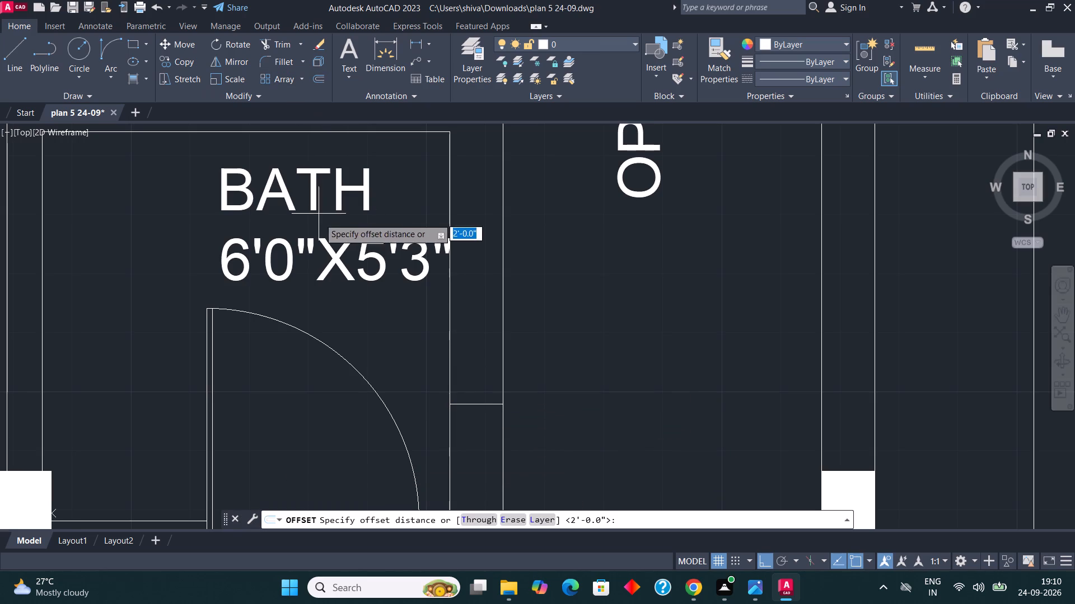
{"action": "key", "text": "2"}
{"action": "key", "text": "apostrophe"}
{"action": "key", "text": "Return"}
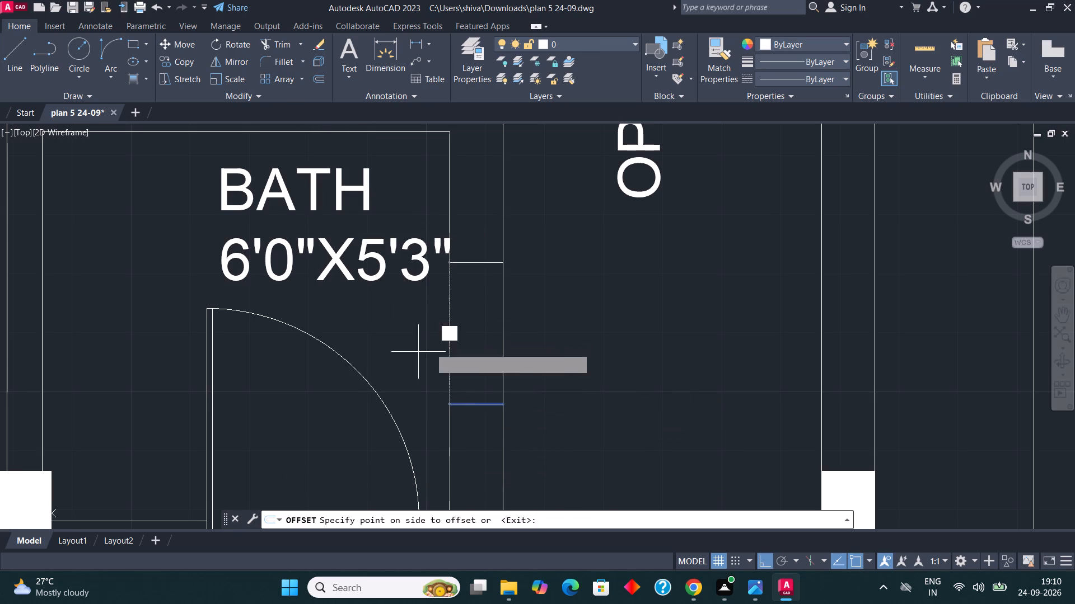
{"action": "left_click", "coordinate": [474, 287]}
{"action": "key", "text": "Escape"}
{"action": "key", "text": "Escape"}
Draw a vertical centre line joining the midpoints of the two short lines in the lower bath's wall.
{"action": "key", "text": "l"}
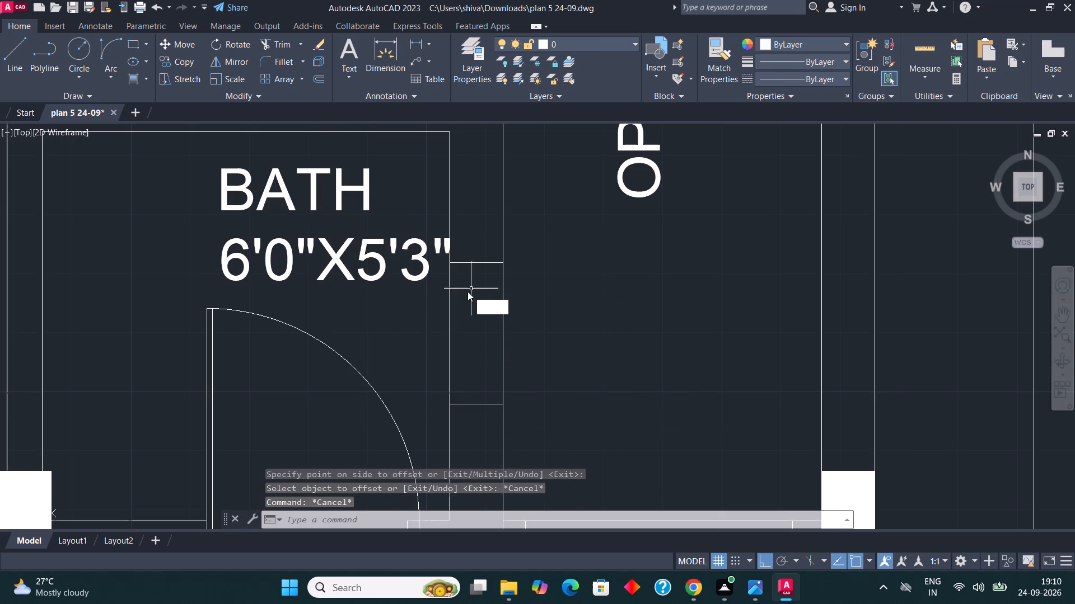
{"action": "key", "text": "Return"}
{"action": "left_click", "coordinate": [475, 268]}
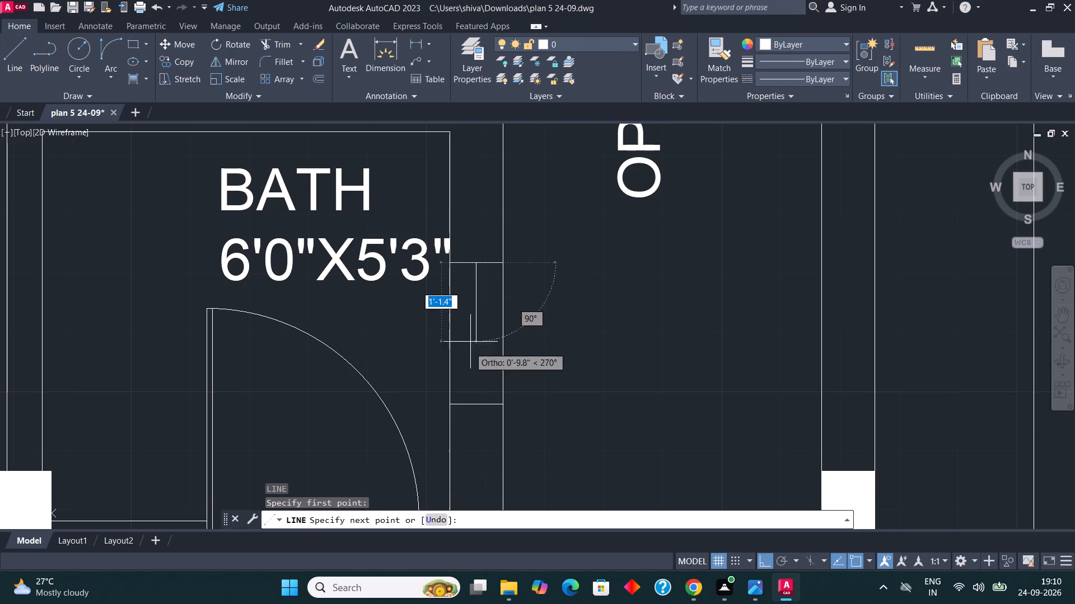
{"action": "left_click", "coordinate": [474, 399]}
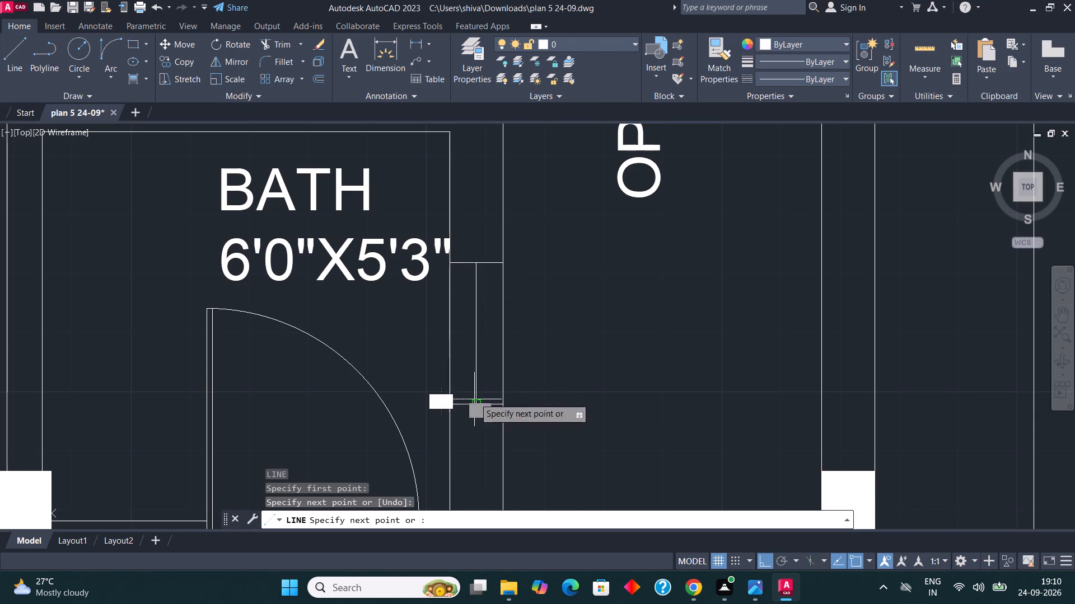
{"action": "key", "text": "Escape"}
Copy the lower bath's three-line window straight up into the upper bath's wall along the open-to-sky strip.
{"action": "left_click_drag", "start_coordinate": [479, 422], "coordinate": [476, 406]}
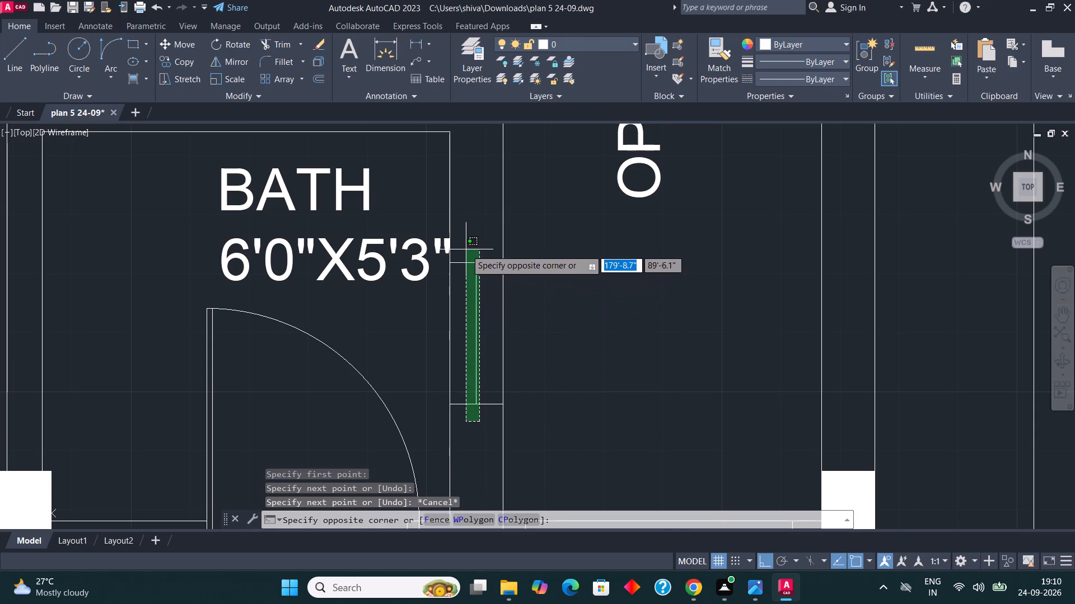
{"action": "left_click", "coordinate": [466, 249]}
{"action": "scroll", "coordinate": [460, 384], "scroll_direction": "down", "scroll_amount": 4}
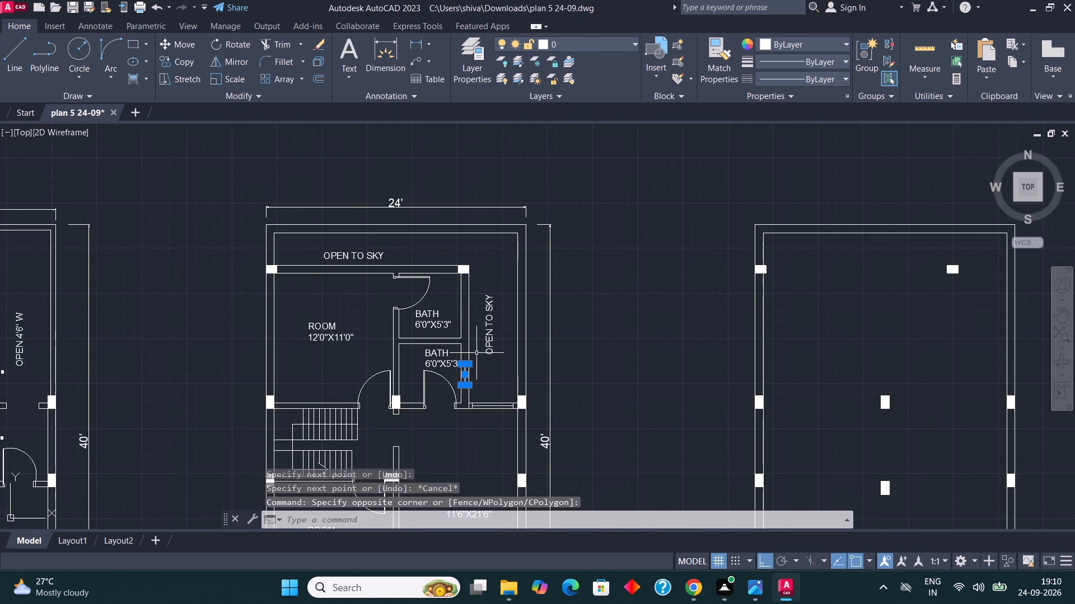
{"action": "left_click", "coordinate": [197, 68]}
{"action": "scroll", "coordinate": [459, 376], "scroll_direction": "up", "scroll_amount": 2}
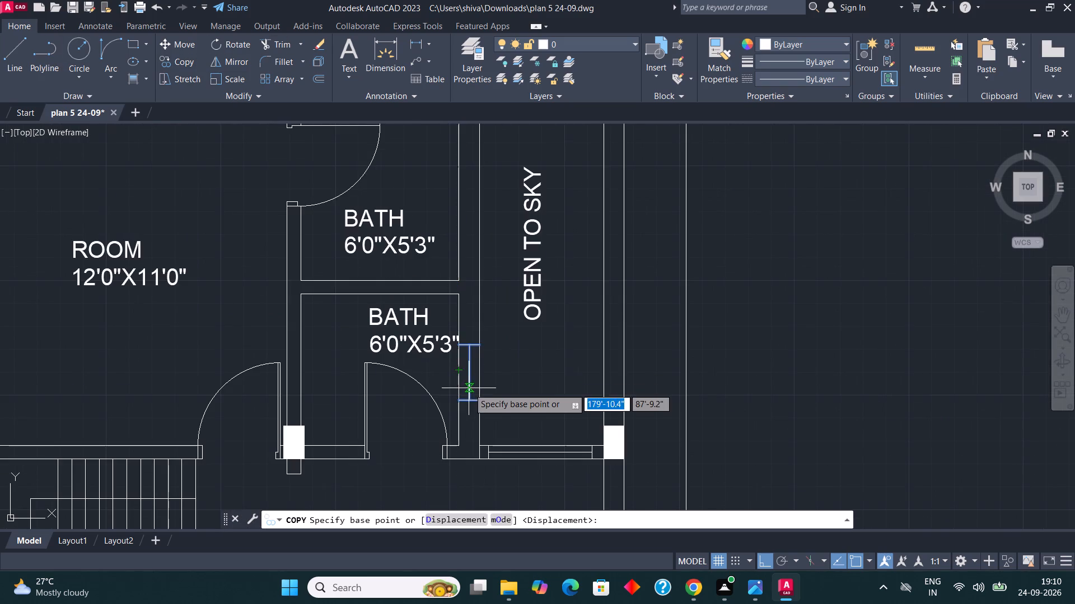
{"action": "scroll", "coordinate": [471, 388], "scroll_direction": "up", "scroll_amount": 3}
{"action": "left_click", "coordinate": [471, 388]}
{"action": "scroll", "coordinate": [475, 429], "scroll_direction": "down", "scroll_amount": 3}
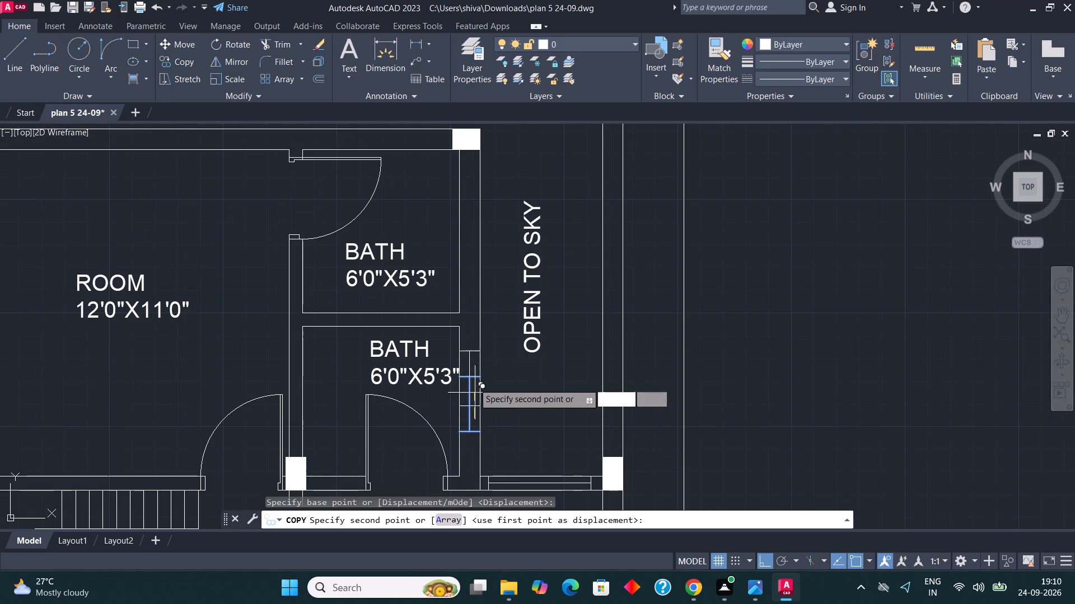
{"action": "scroll", "coordinate": [477, 296], "scroll_direction": "up", "scroll_amount": 2}
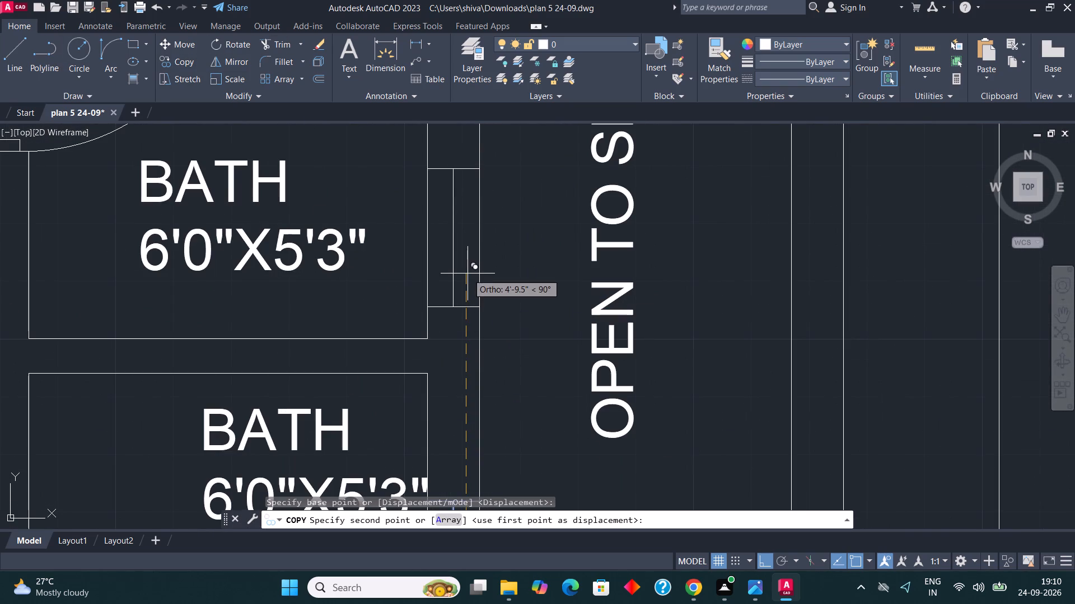
{"action": "left_click", "coordinate": [468, 273]}
{"action": "scroll", "coordinate": [504, 306], "scroll_direction": "down", "scroll_amount": 1}
{"action": "key", "text": "Escape"}
{"action": "scroll", "coordinate": [547, 283], "scroll_direction": "down", "scroll_amount": 2}
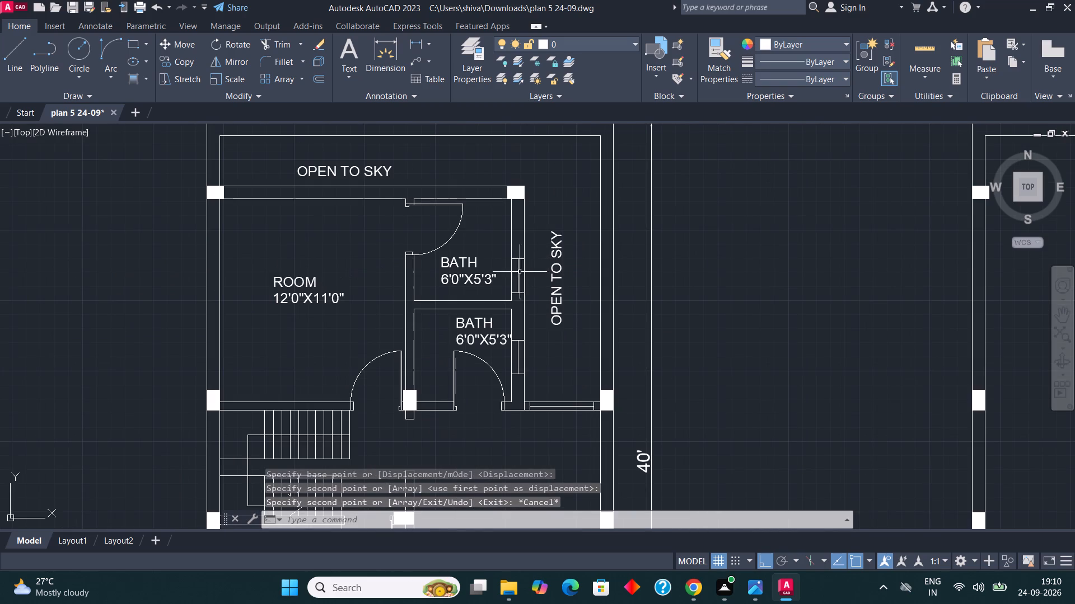
Draw a short vertical line across the upper bath's top wall, just left of the corner column.
{"action": "scroll", "coordinate": [515, 343], "scroll_direction": "down", "scroll_amount": 1}
{"action": "scroll", "coordinate": [495, 246], "scroll_direction": "up", "scroll_amount": 4}
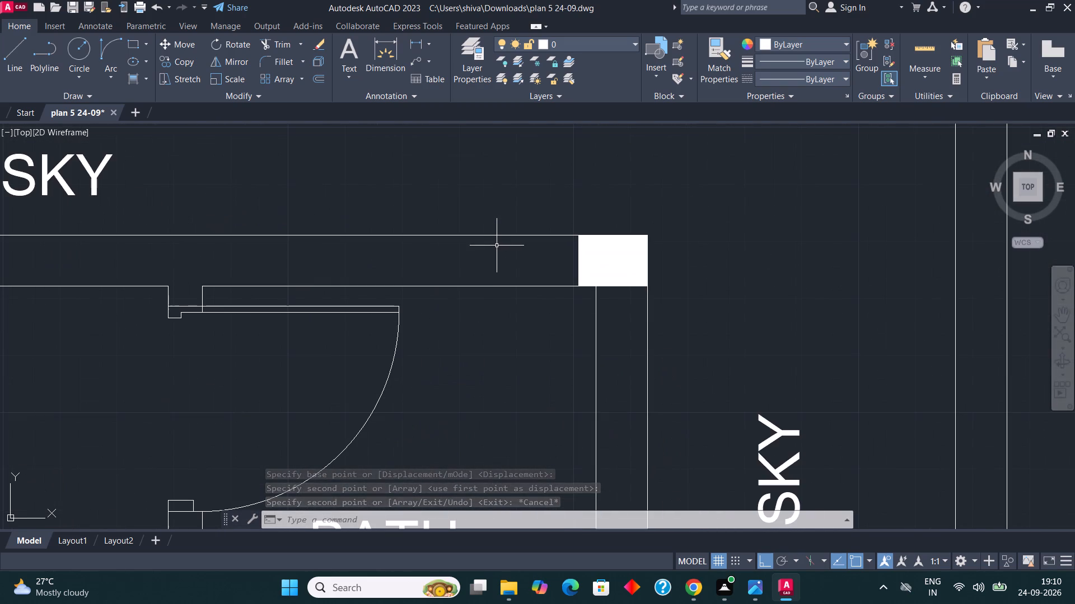
{"action": "key", "text": "Escape"}
{"action": "key", "text": "Escape"}
{"action": "key", "text": "l"}
{"action": "key", "text": "Return"}
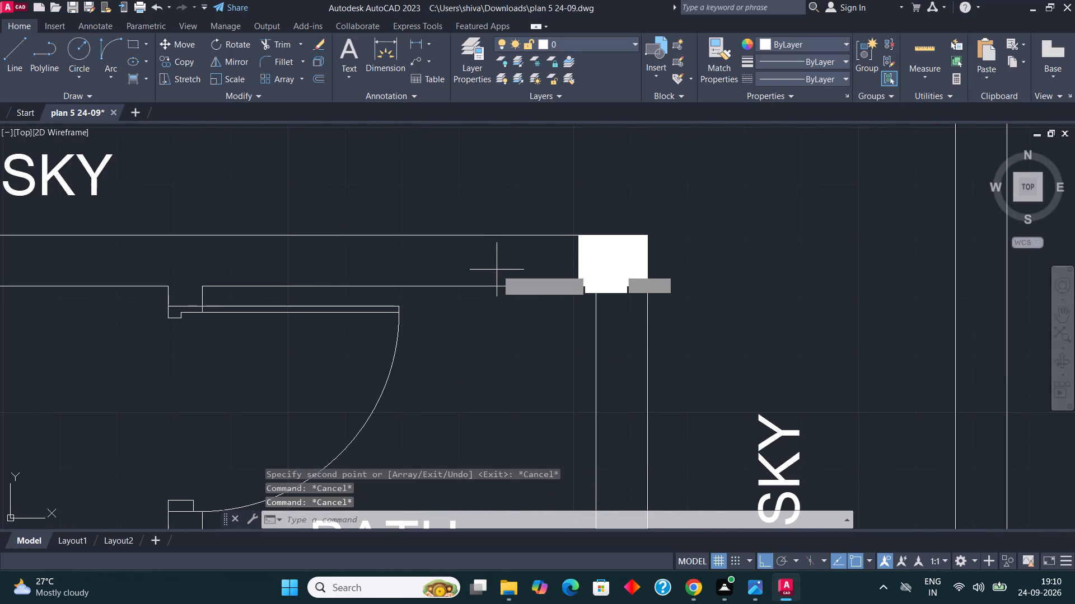
{"action": "left_click", "coordinate": [513, 207]}
{"action": "left_click", "coordinate": [526, 310]}
{"action": "key", "text": "Escape"}
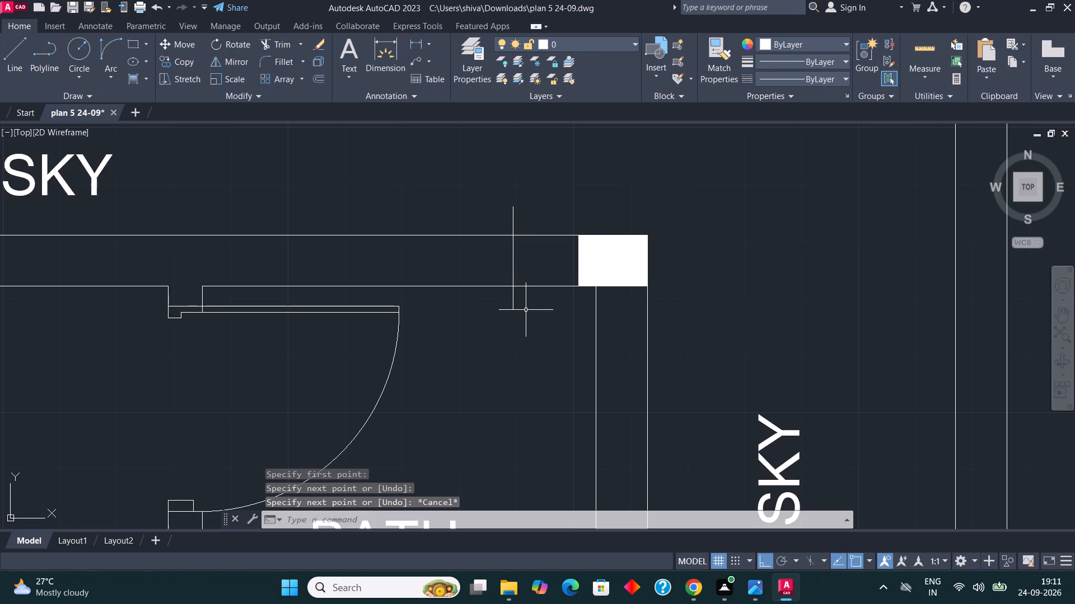
Trim both overhanging ends of the short vertical line back to the faces of the upper bath's top wall.
{"action": "key", "text": "t"}
{"action": "key", "text": "r"}
{"action": "key", "text": "Return"}
{"action": "left_click", "coordinate": [531, 212]}
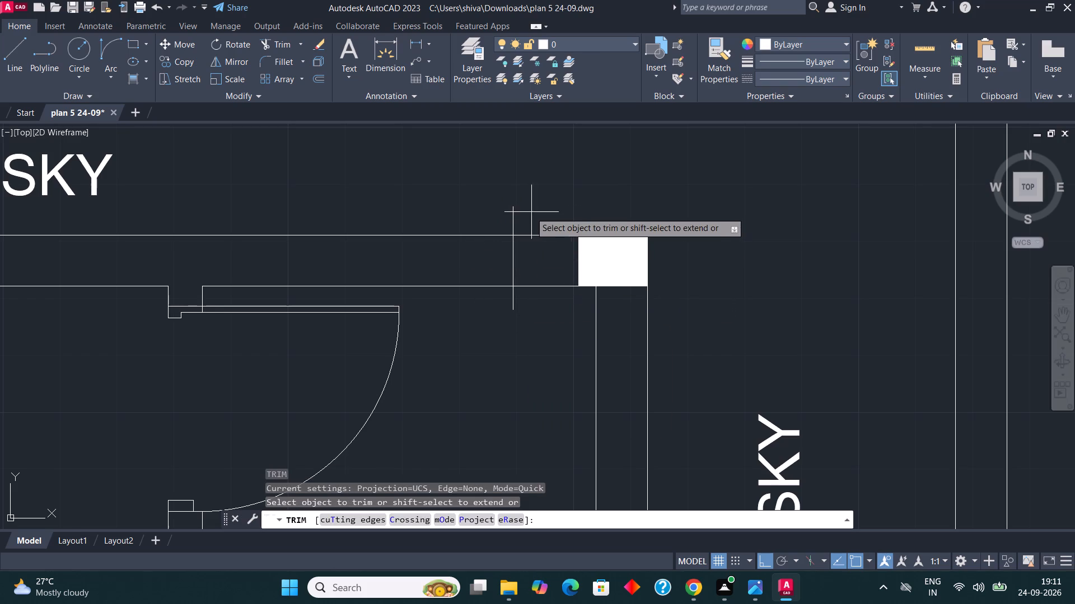
{"action": "left_click", "coordinate": [501, 213]}
{"action": "left_click", "coordinate": [513, 300]}
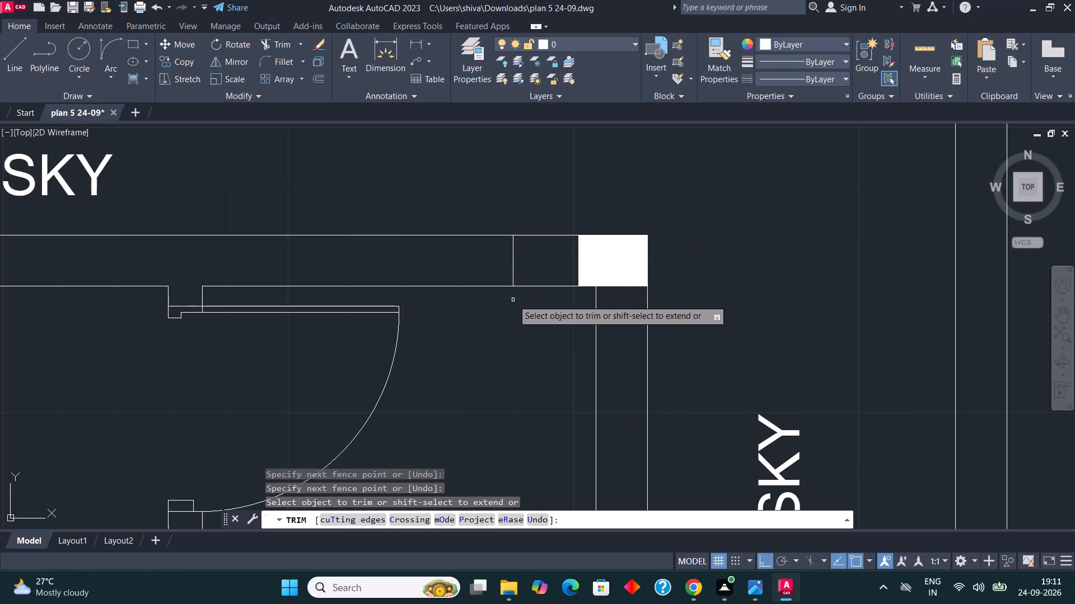
{"action": "key", "text": "Escape"}
{"action": "key", "text": "Escape"}
Offset the trimmed line in the upper bath's top wall 2' to the left, away from the corner column.
{"action": "left_click", "coordinate": [516, 274]}
{"action": "left_click", "coordinate": [497, 266]}
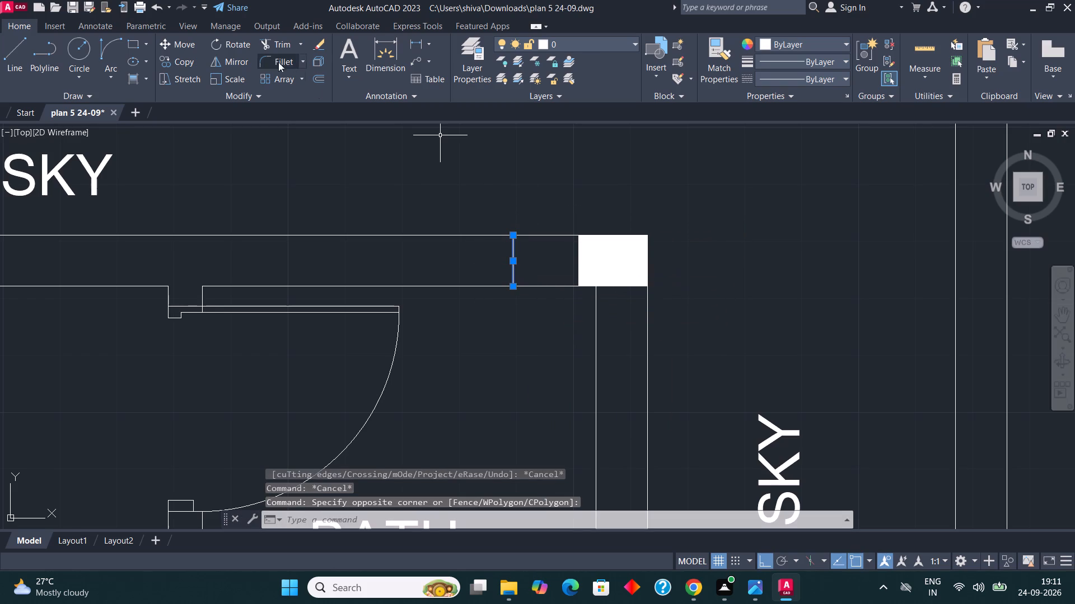
{"action": "left_click", "coordinate": [312, 78]}
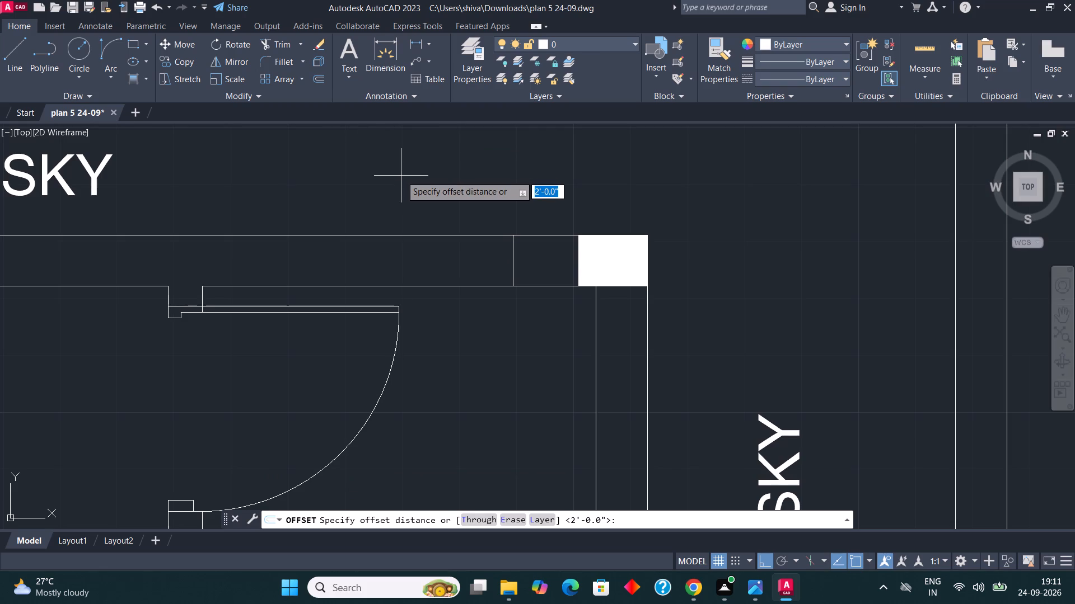
{"action": "key", "text": "2"}
{"action": "key", "text": "apostrophe"}
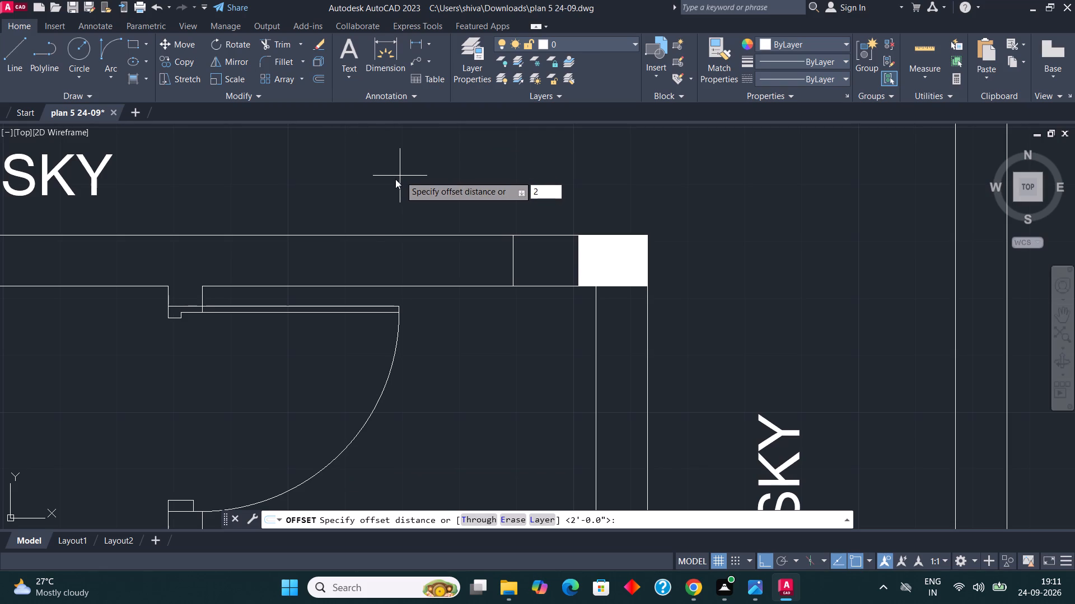
{"action": "key", "text": "Return"}
{"action": "left_click", "coordinate": [396, 180]}
{"action": "key", "text": "Escape"}
{"action": "key", "text": "Escape"}
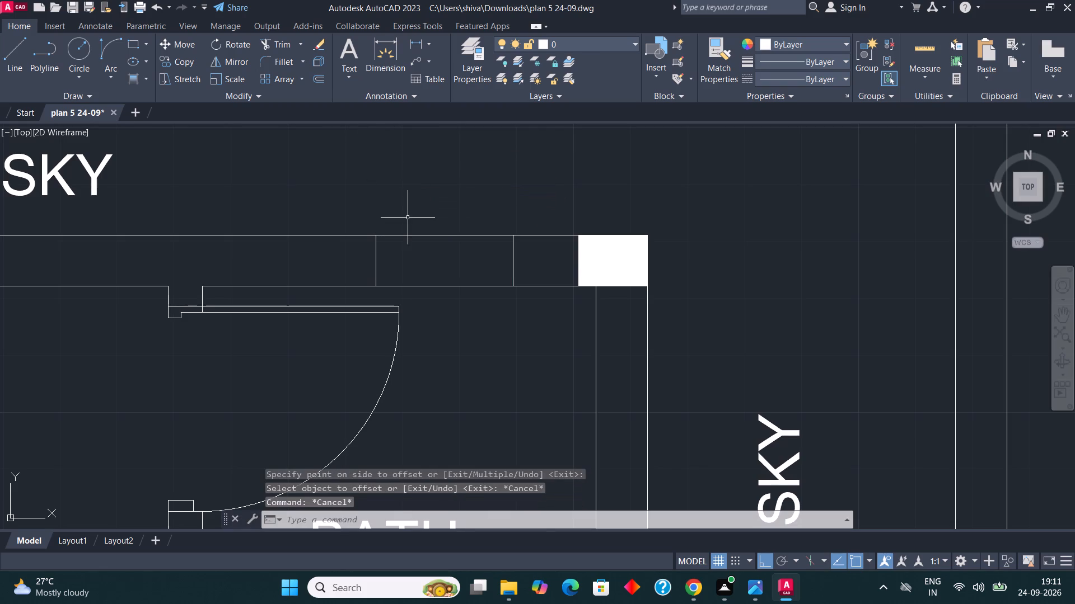
Draw a 2' horizontal centre line joining the midpoints of the two short lines in the upper bath's top wall.
{"action": "key", "text": "l"}
{"action": "key", "text": "Return"}
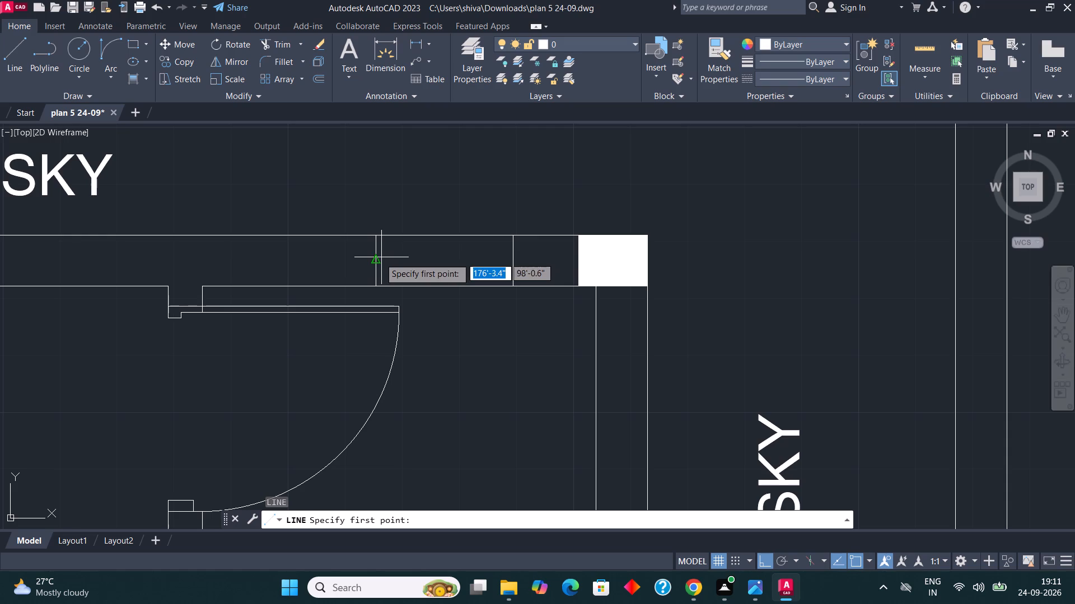
{"action": "left_click", "coordinate": [380, 258]}
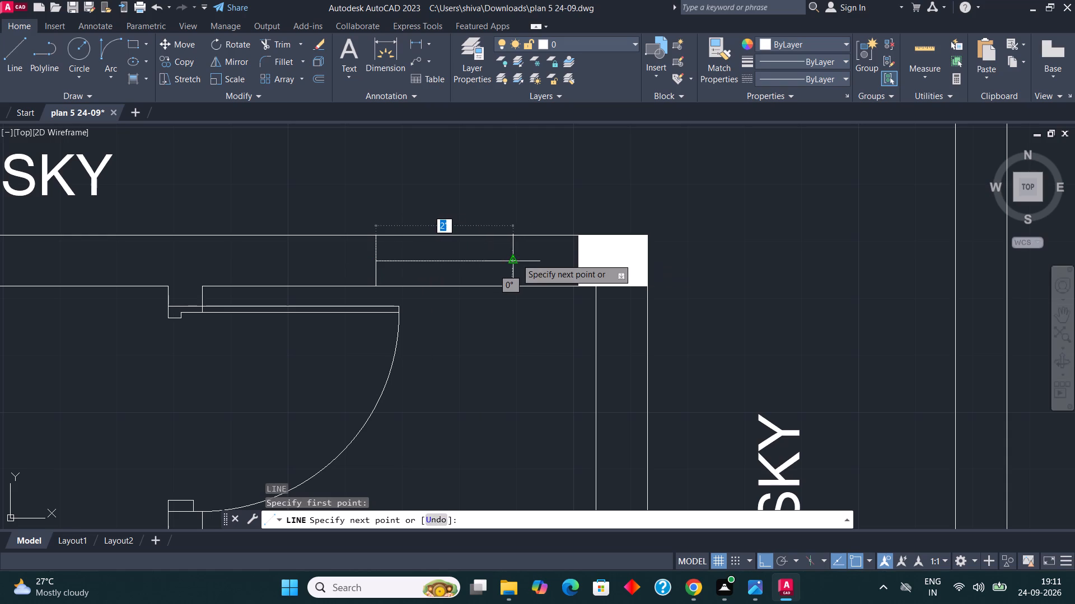
{"action": "left_click", "coordinate": [516, 258]}
{"action": "key", "text": "Escape"}
{"action": "key", "text": "Escape"}
Draw a short vertical line across the 12'0"X11'0" room's top wall, a little right of its upper-left column.
{"action": "scroll", "coordinate": [622, 238], "scroll_direction": "down", "scroll_amount": 3}
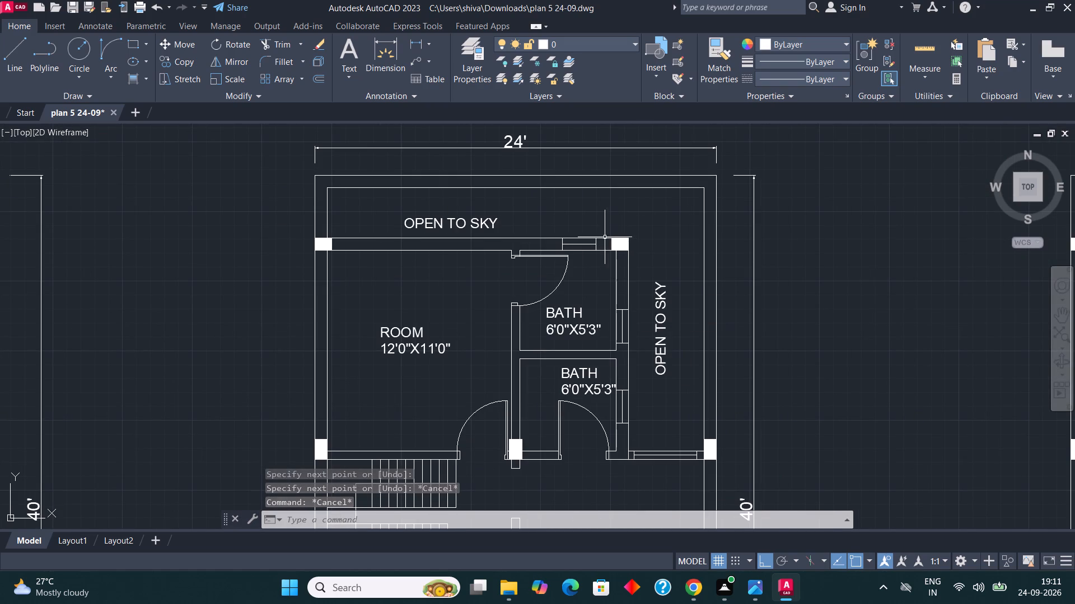
{"action": "scroll", "coordinate": [368, 233], "scroll_direction": "up", "scroll_amount": 1}
{"action": "key", "text": "Escape"}
{"action": "key", "text": "Escape"}
{"action": "key", "text": "l"}
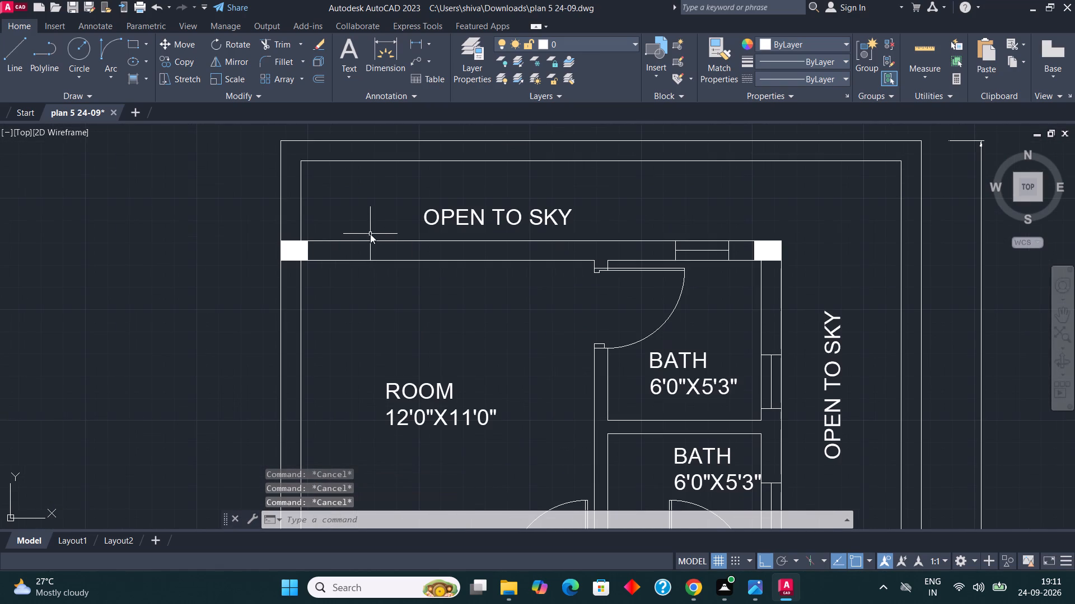
{"action": "key", "text": "Return"}
{"action": "left_click", "coordinate": [368, 234]}
{"action": "left_click", "coordinate": [372, 281]}
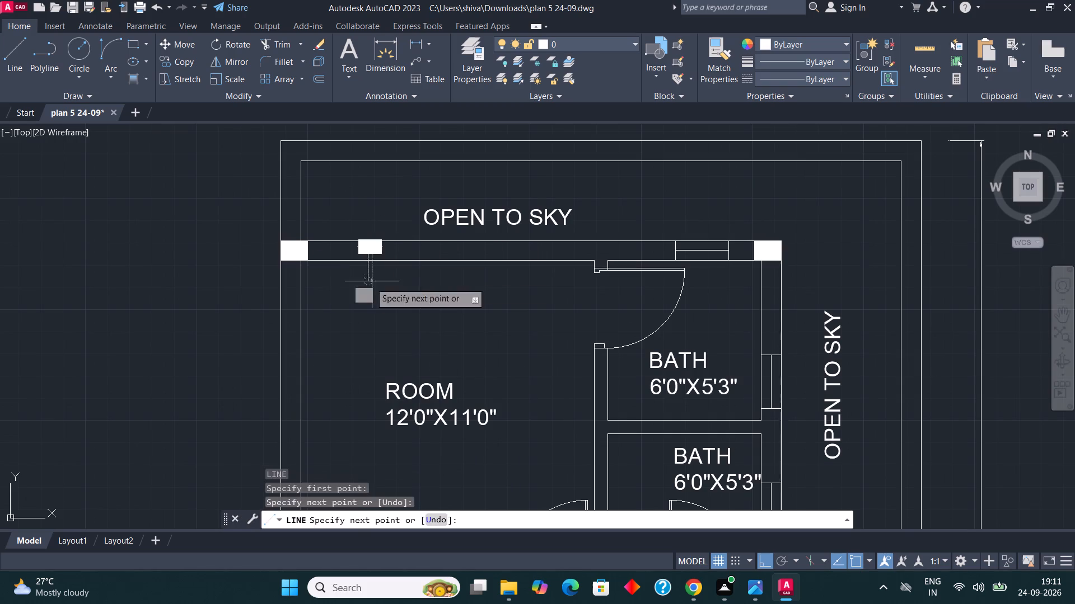
{"action": "key", "text": "Escape"}
Trim the new line's end hanging below the room's top wall back to the wall's inner face.
{"action": "type", "text": "TR"}
{"action": "key", "text": "Return"}
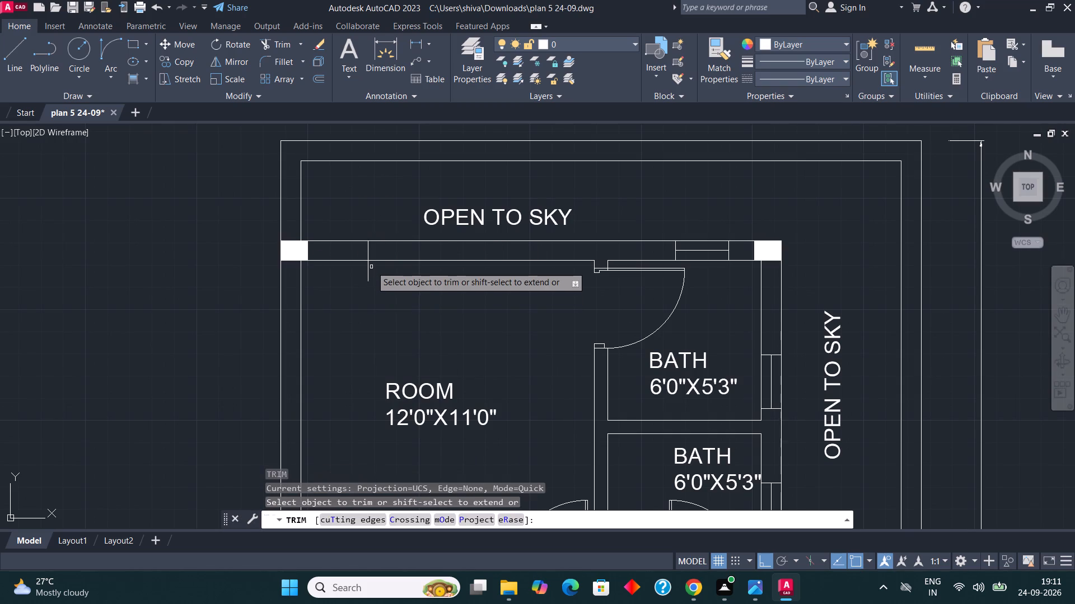
{"action": "scroll", "coordinate": [371, 266], "scroll_direction": "up", "scroll_amount": 2}
{"action": "left_click", "coordinate": [370, 266]}
{"action": "left_click", "coordinate": [353, 275]}
{"action": "key", "text": "Escape"}
{"action": "key", "text": "Escape"}
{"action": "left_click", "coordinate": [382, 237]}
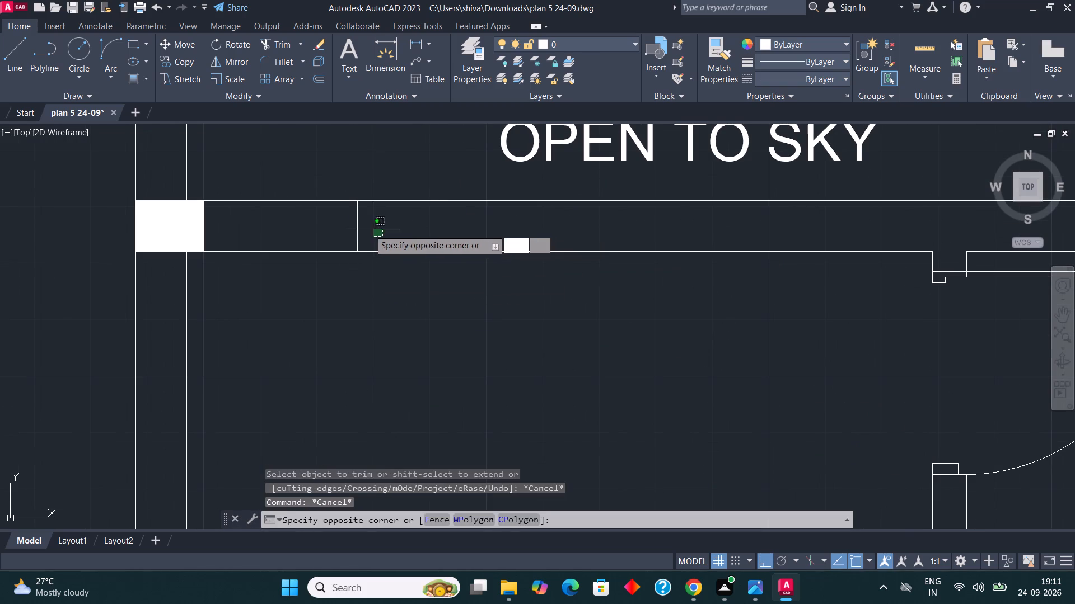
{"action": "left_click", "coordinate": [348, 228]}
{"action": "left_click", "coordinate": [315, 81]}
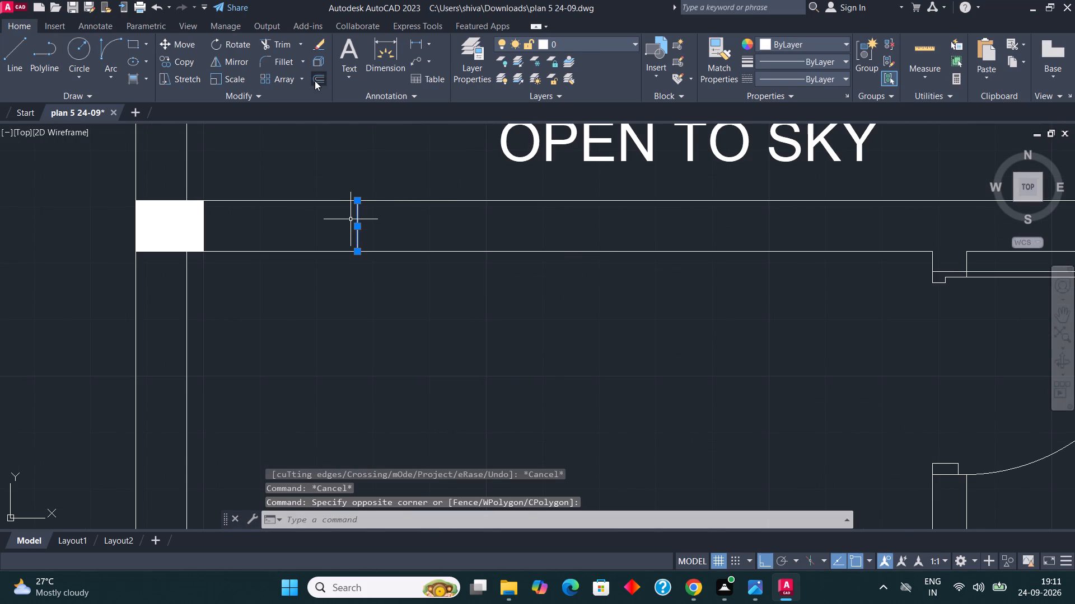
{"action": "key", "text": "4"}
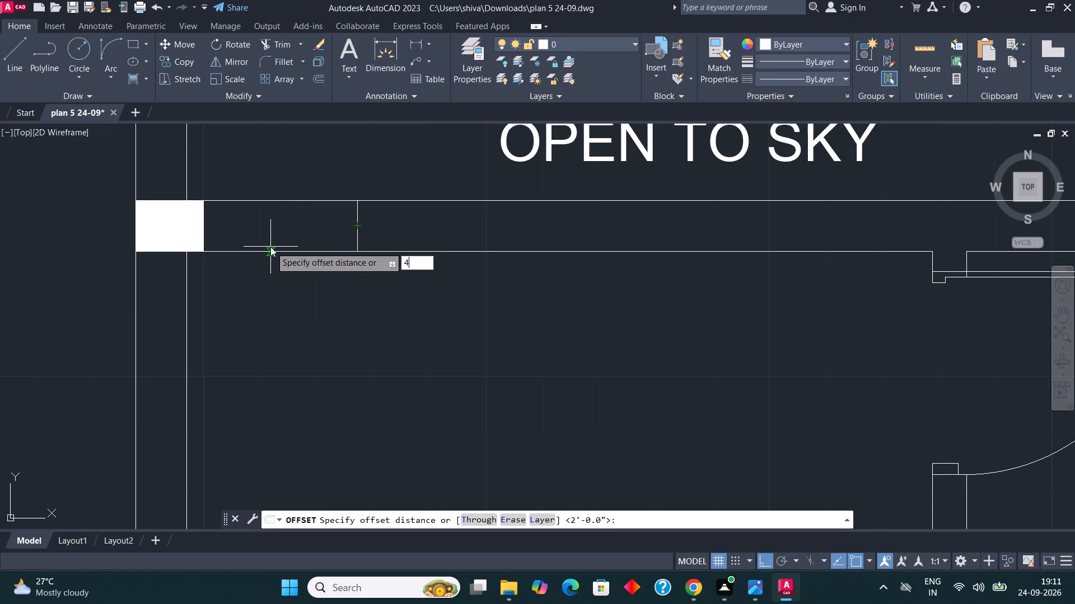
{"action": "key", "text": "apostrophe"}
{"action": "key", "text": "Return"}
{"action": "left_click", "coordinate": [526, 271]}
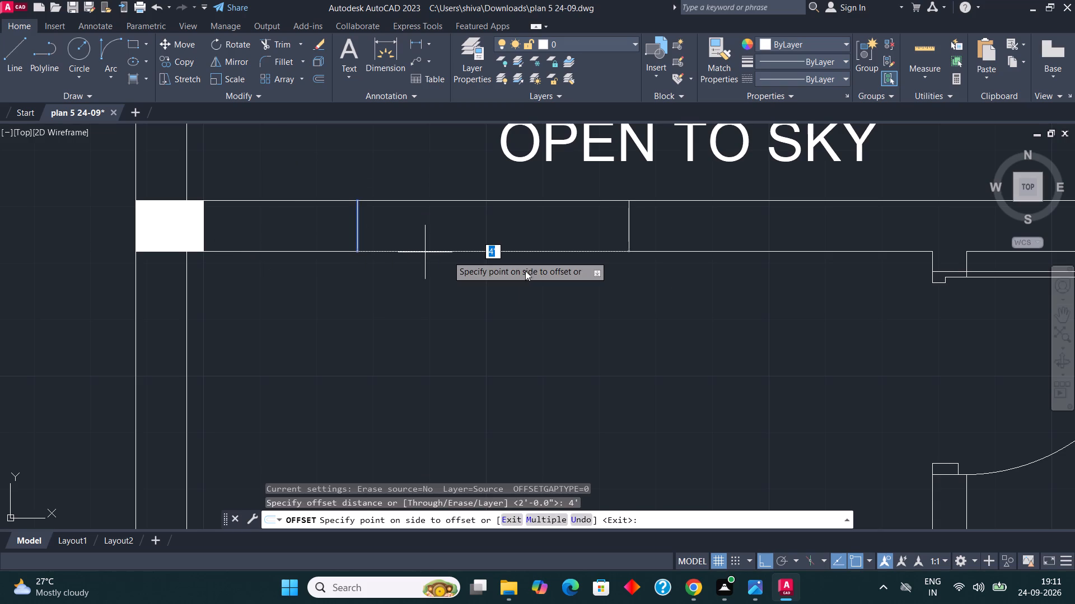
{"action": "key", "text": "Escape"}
Offset the short vertical line in the 12'0"X11'0" room's top wall 4' to the right.
{"action": "left_click", "coordinate": [391, 230]}
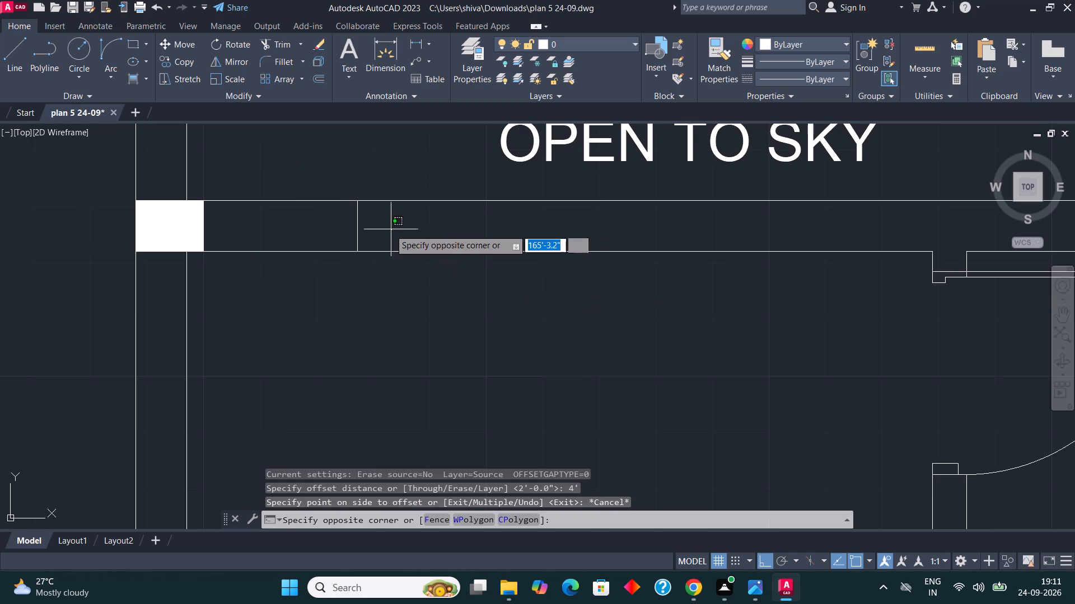
{"action": "left_click", "coordinate": [340, 231]}
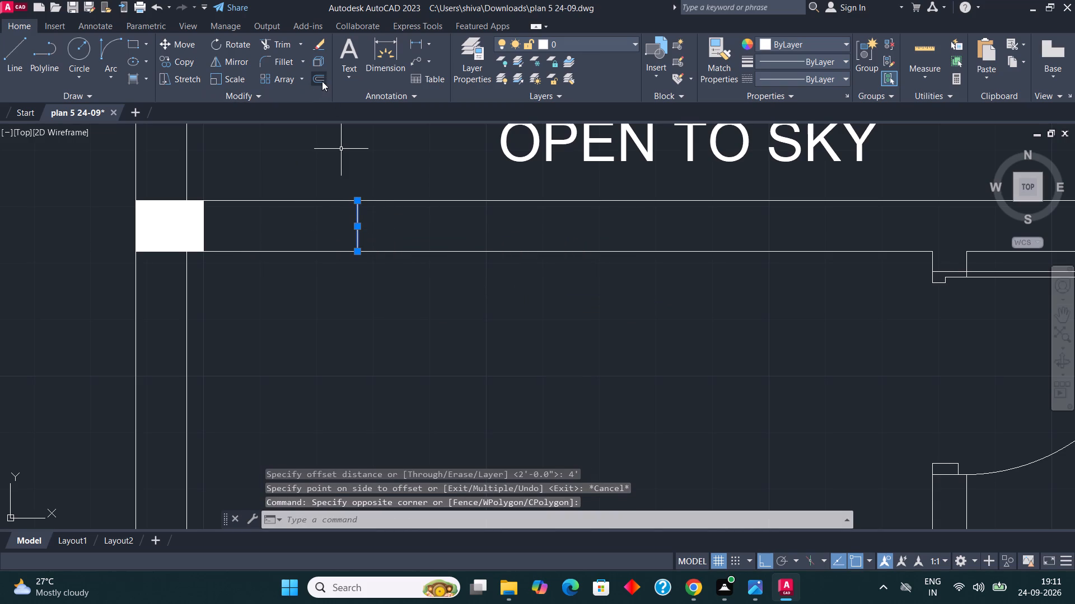
{"action": "left_click", "coordinate": [319, 81]}
{"action": "key", "text": "4"}
{"action": "key", "text": "apostrophe"}
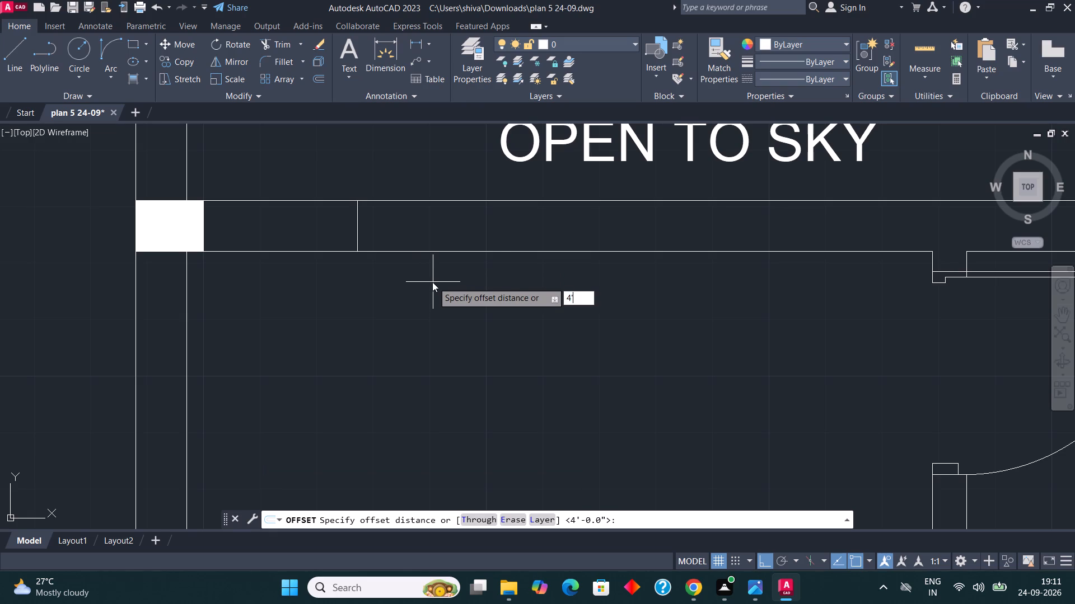
{"action": "key", "text": "Return"}
{"action": "left_click", "coordinate": [483, 262]}
{"action": "key", "text": "Escape"}
{"action": "key", "text": "Escape"}
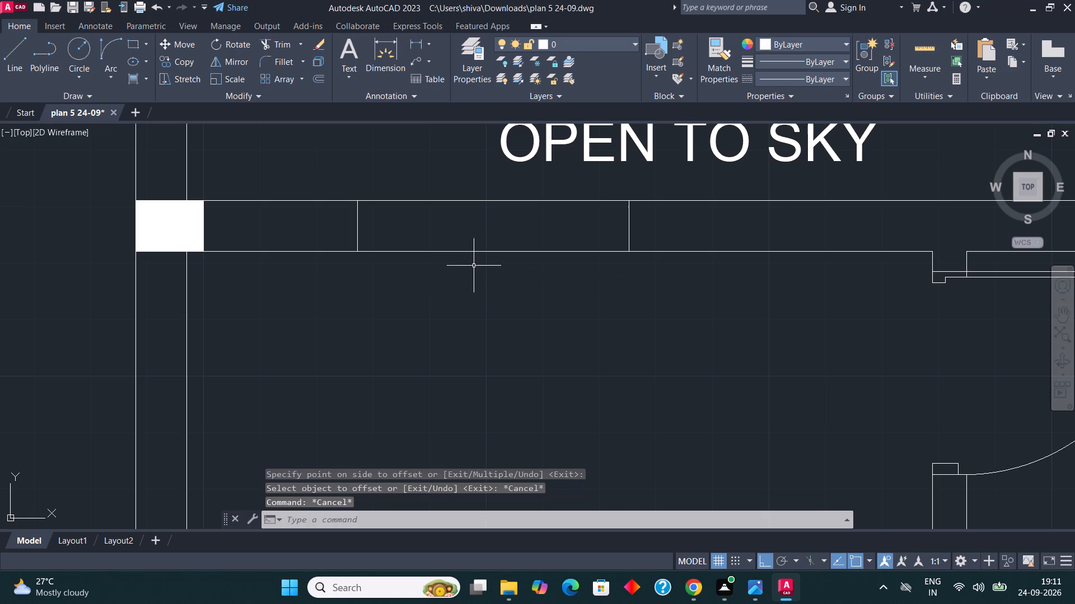
Draw a 4' horizontal centre line joining the midpoints of the two short lines in the 12'0"X11'0" room's top wall.
{"action": "key", "text": "l"}
{"action": "key", "text": "Return"}
{"action": "left_click", "coordinate": [357, 225]}
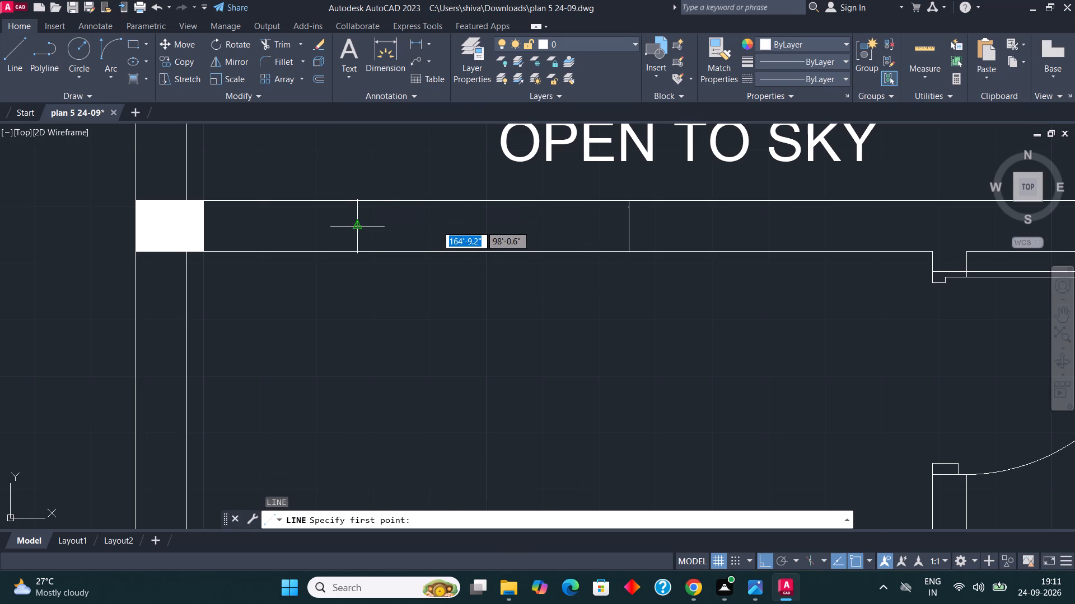
{"action": "left_click", "coordinate": [629, 228]}
{"action": "key", "text": "Escape"}
{"action": "key", "text": "Escape"}
{"action": "key", "text": "Escape"}
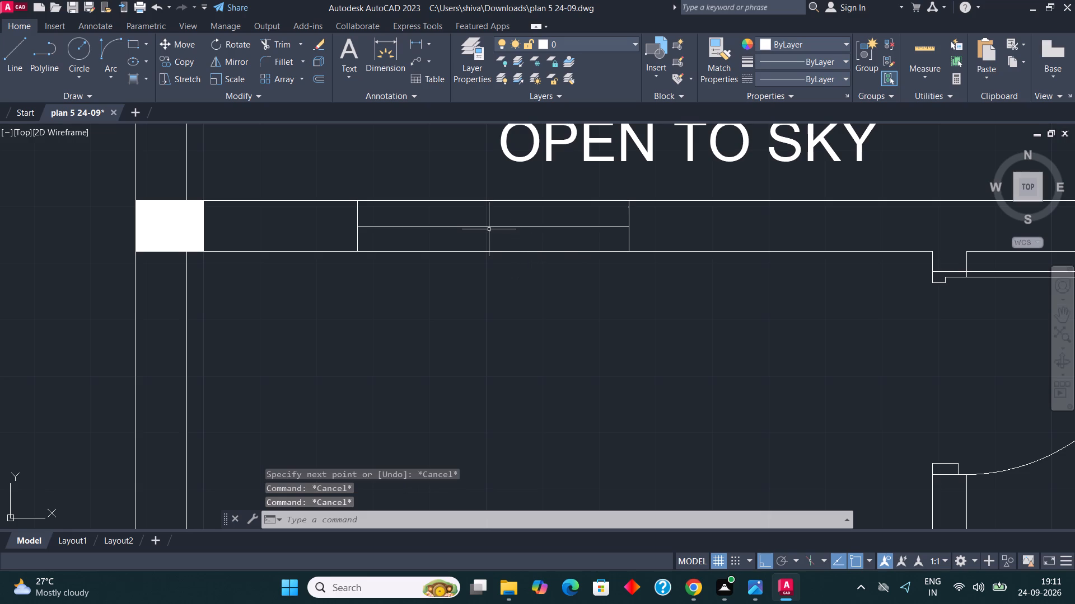
Draw a short horizontal line across the 12'0"X11'0" room's left wall, a little below its upper-left column.
{"action": "scroll", "coordinate": [489, 226], "scroll_direction": "down", "scroll_amount": 2}
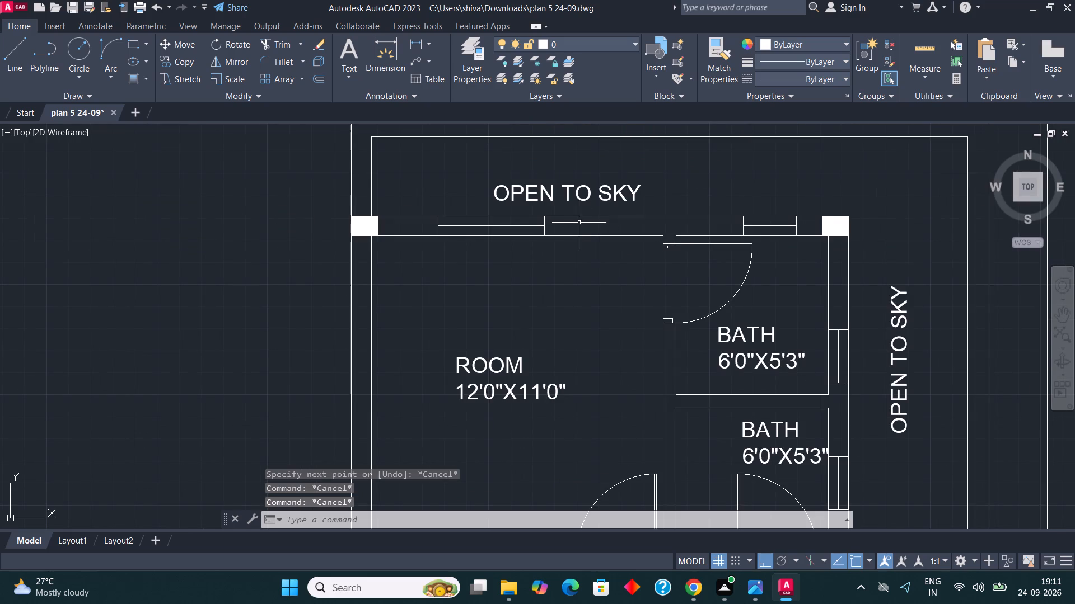
{"action": "scroll", "coordinate": [536, 185], "scroll_direction": "down", "scroll_amount": 1}
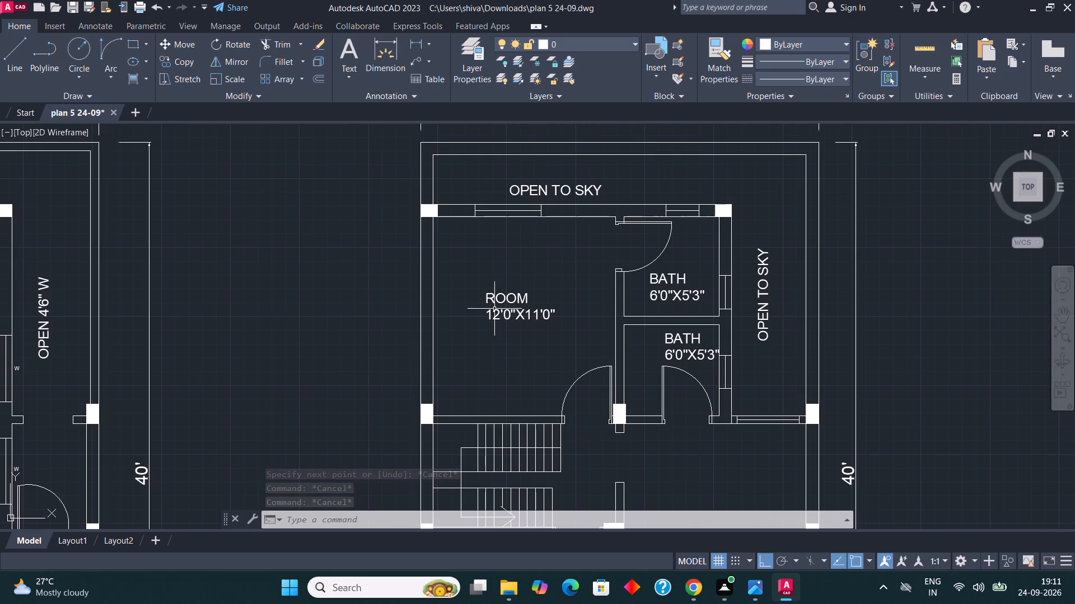
{"action": "scroll", "coordinate": [405, 276], "scroll_direction": "up", "scroll_amount": 1}
{"action": "key", "text": "Escape"}
{"action": "key", "text": "Escape"}
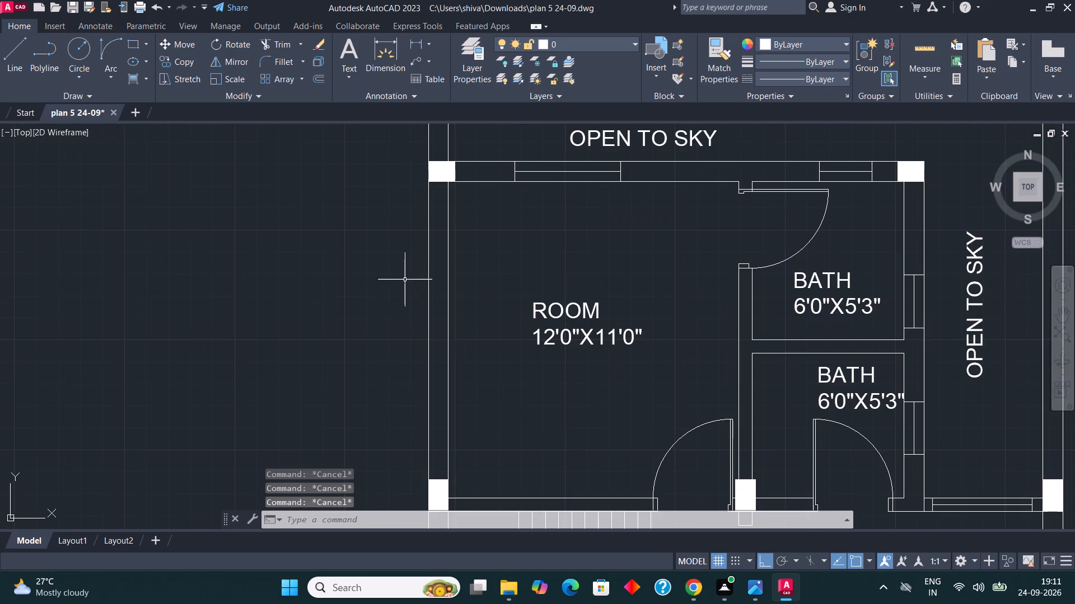
{"action": "key", "text": "l"}
{"action": "key", "text": "Return"}
{"action": "left_click", "coordinate": [459, 250]}
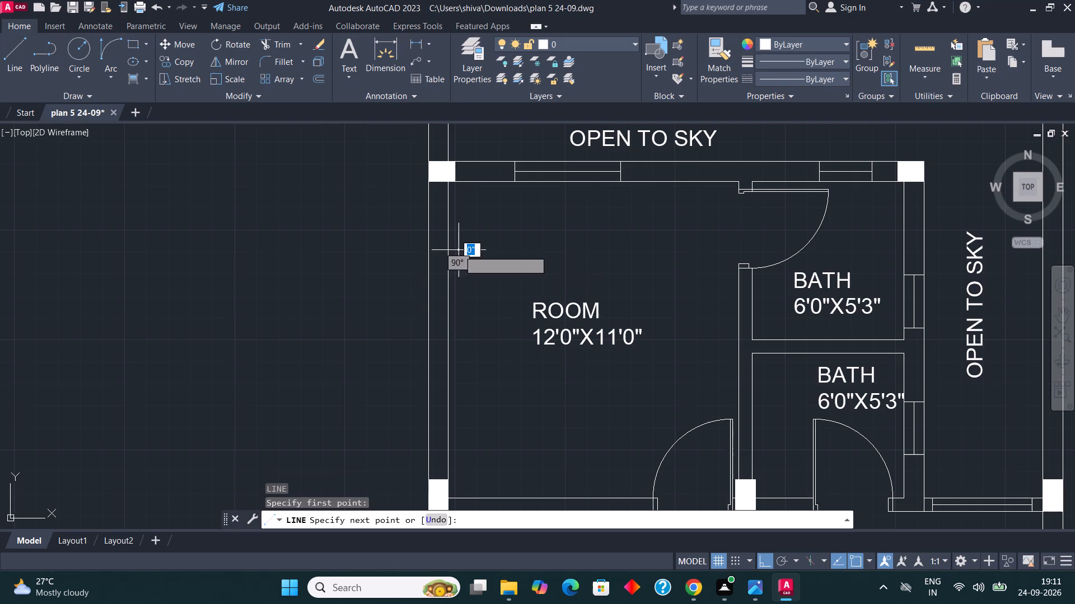
{"action": "left_click", "coordinate": [382, 244]}
{"action": "key", "text": "Escape"}
Trim both overhanging ends of the new line back to the outer and inner faces of the room's left wall.
{"action": "key", "text": "t"}
{"action": "key", "text": "r"}
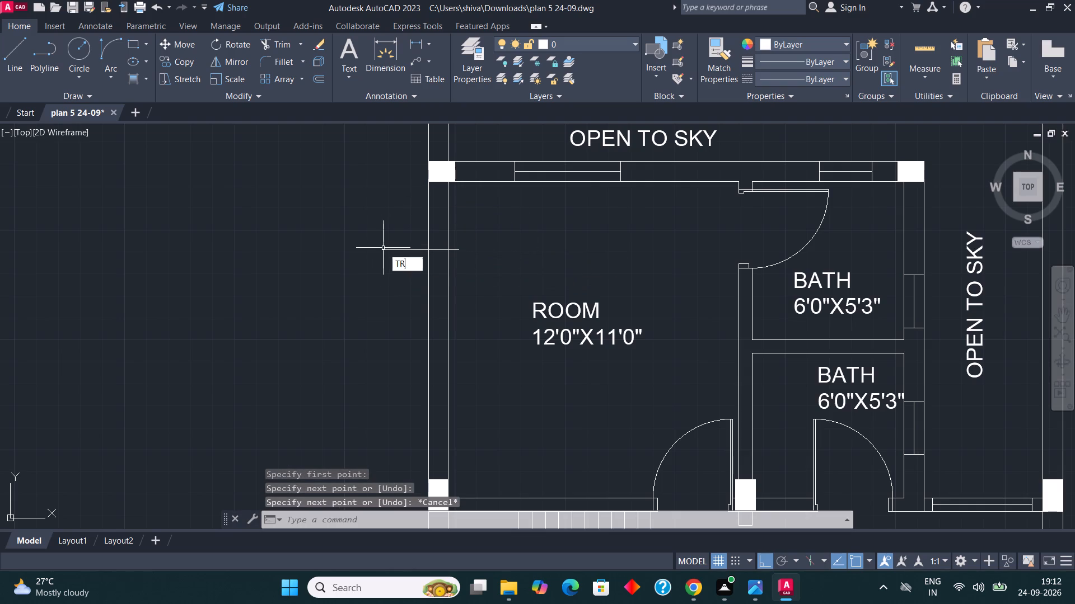
{"action": "key", "text": "Return"}
{"action": "left_click", "coordinate": [400, 243]}
{"action": "left_click", "coordinate": [405, 276]}
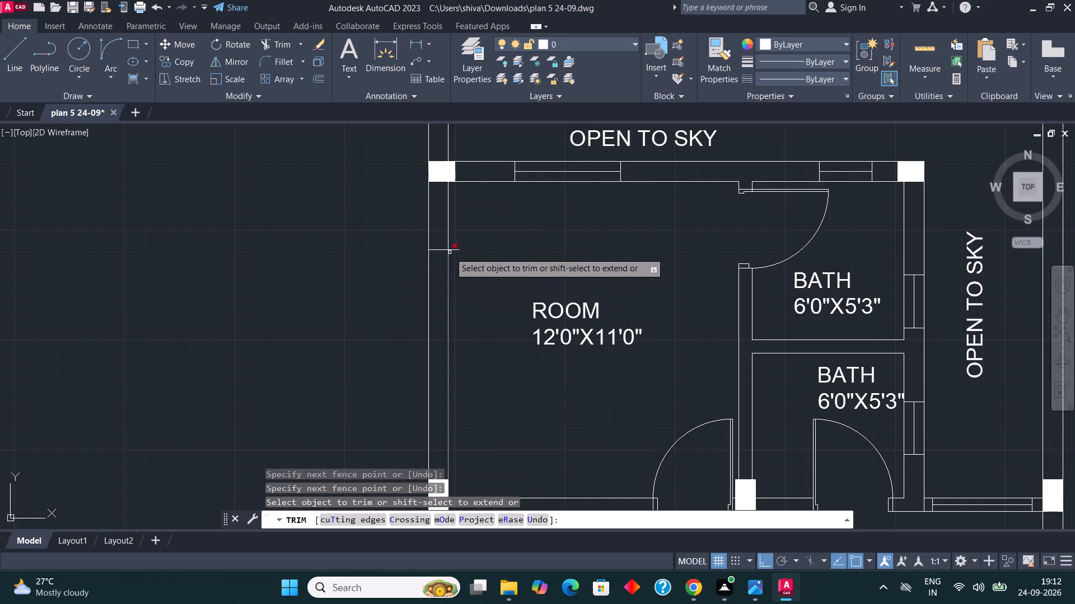
{"action": "left_click", "coordinate": [451, 252]}
{"action": "left_click", "coordinate": [459, 246]}
{"action": "key", "text": "Escape"}
{"action": "key", "text": "Escape"}
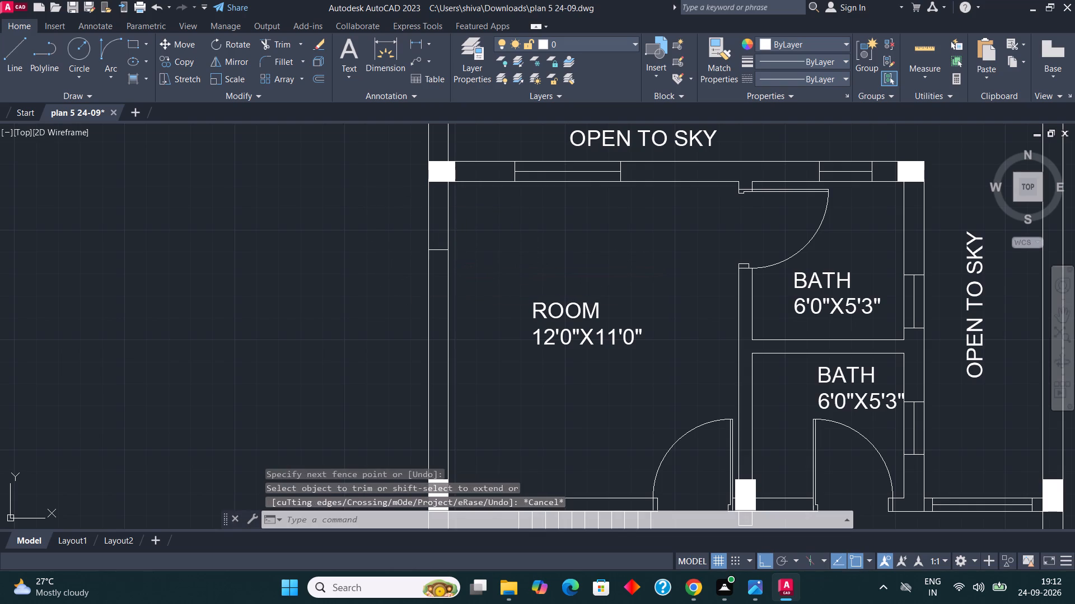
Offset the short horizontal line in the 12'0"X11'0" room's left wall 4' downward.
{"action": "left_click", "coordinate": [439, 257]}
{"action": "left_click", "coordinate": [437, 238]}
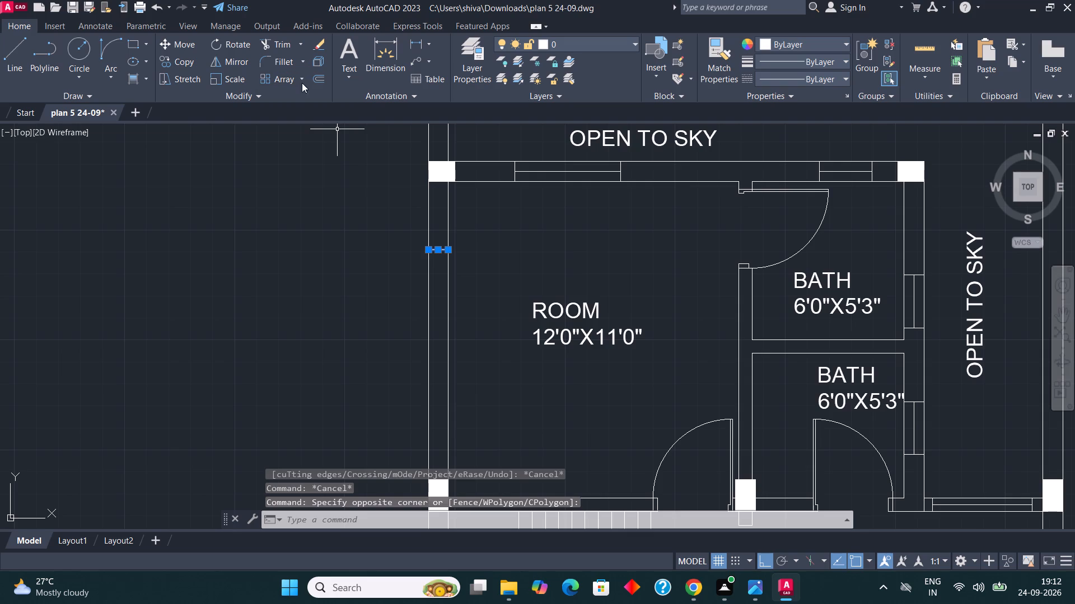
{"action": "left_click", "coordinate": [320, 79]}
{"action": "key", "text": "4"}
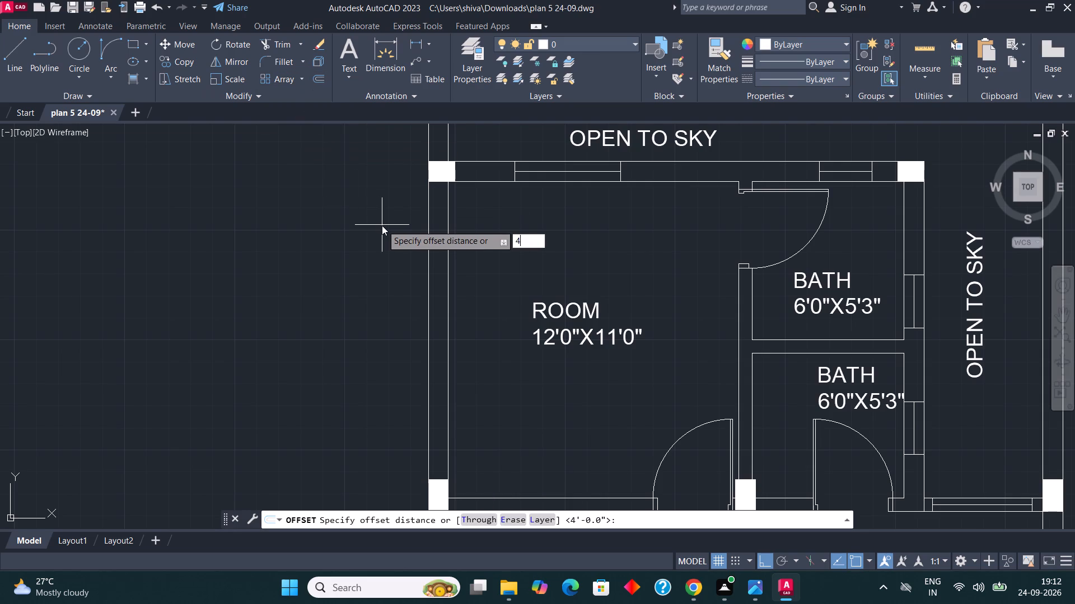
{"action": "key", "text": "apostrophe"}
{"action": "key", "text": "Return"}
{"action": "left_click", "coordinate": [454, 339]}
{"action": "key", "text": "Escape"}
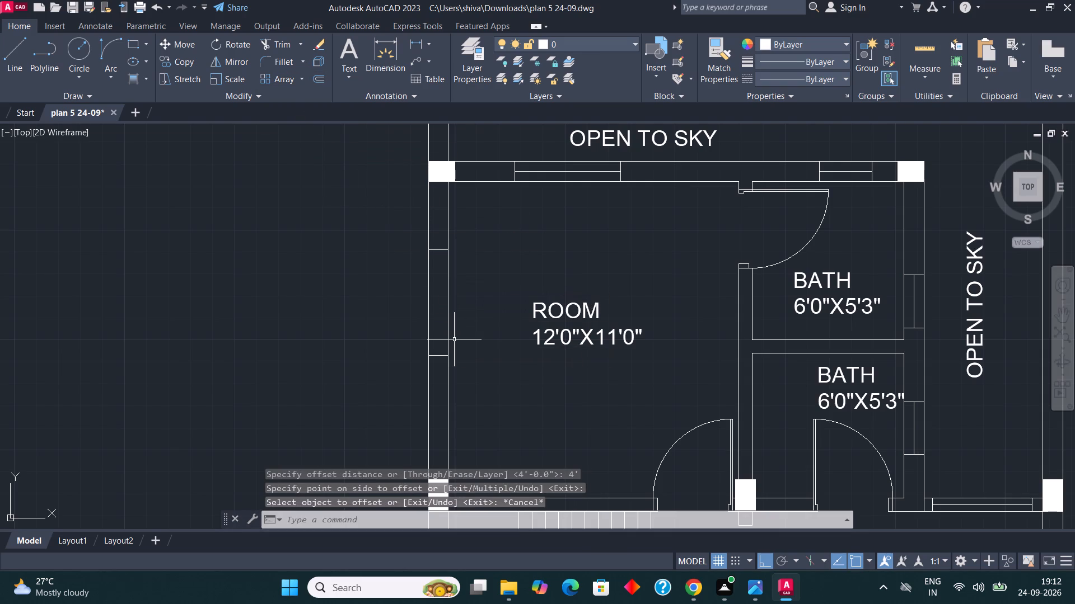
{"action": "key", "text": "Escape"}
Draw a vertical centre line joining the midpoints of the two short lines in the 12'0"X11'0" room's left wall.
{"action": "key", "text": "l"}
{"action": "key", "text": "Return"}
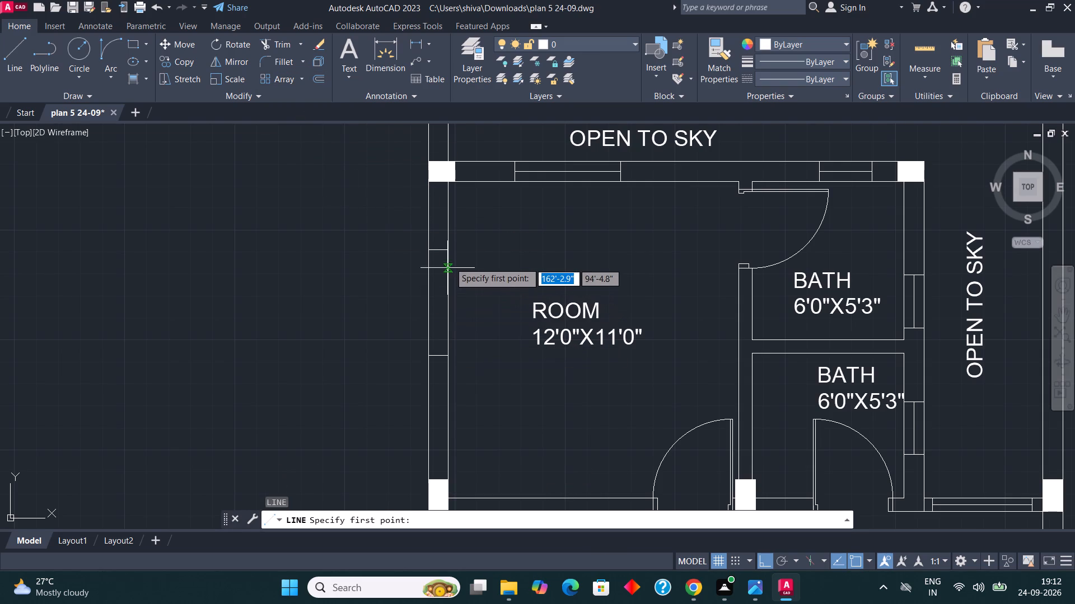
{"action": "left_click", "coordinate": [442, 256]}
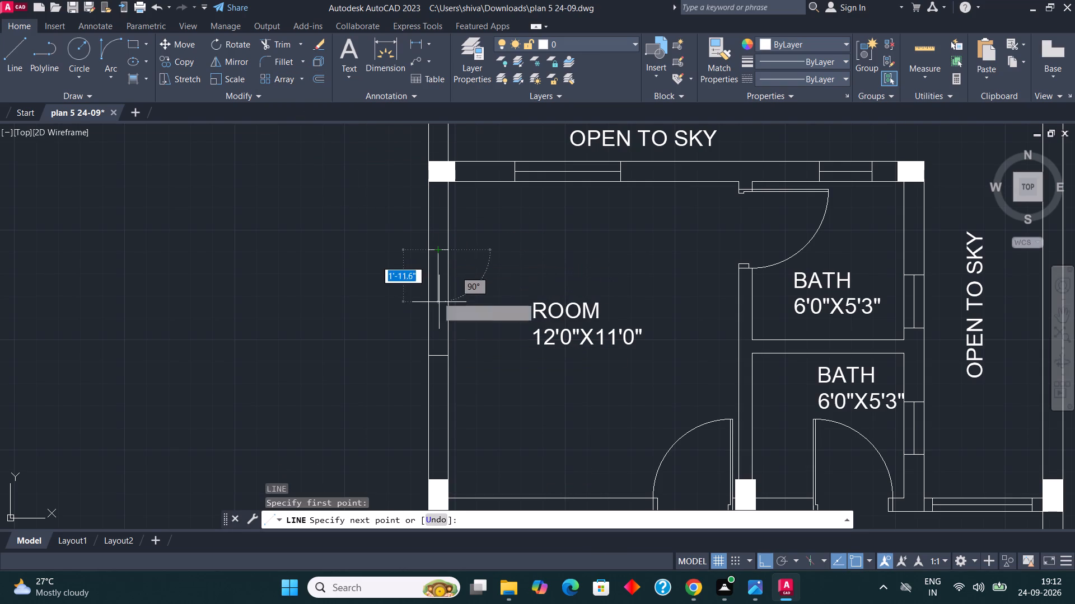
{"action": "scroll", "coordinate": [434, 370], "scroll_direction": "up", "scroll_amount": 2}
{"action": "left_click", "coordinate": [440, 333]}
{"action": "key", "text": "Escape"}
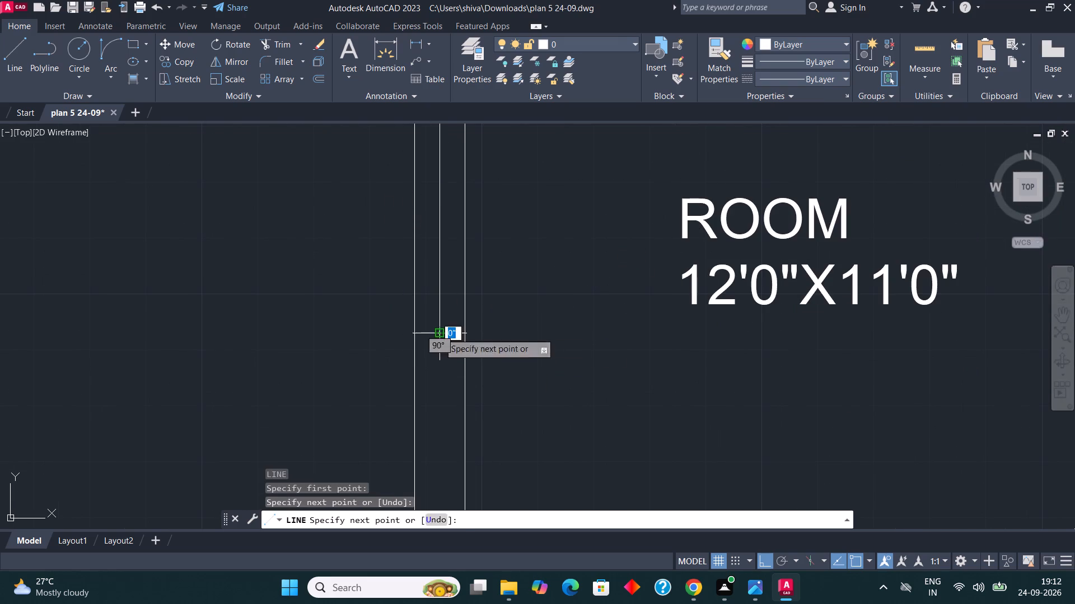
{"action": "key", "text": "Escape"}
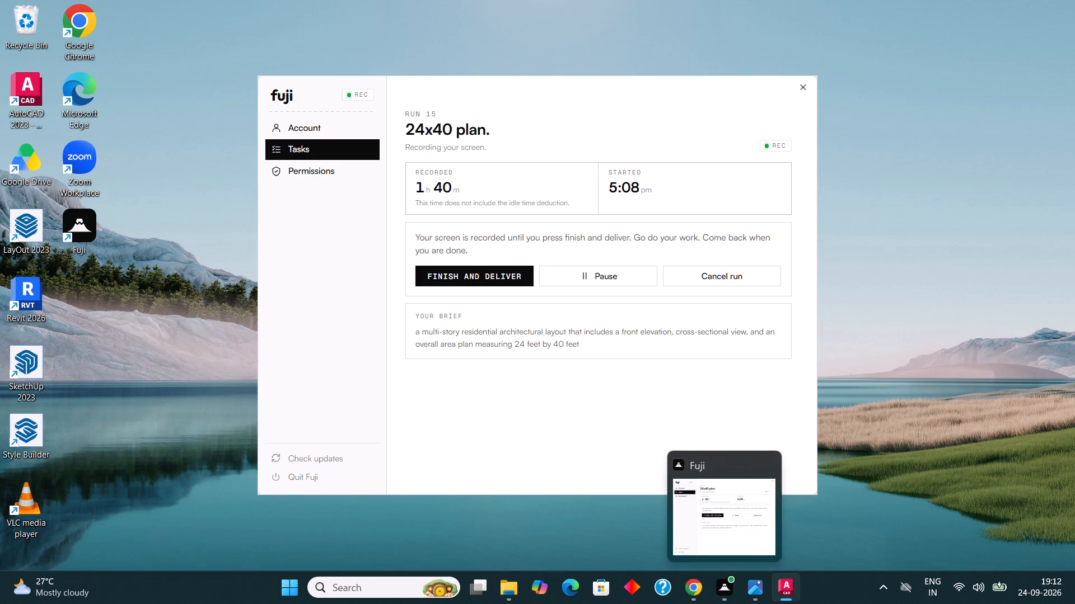
Copy the 12'0"X11'0" room's left-wall window straight down into the left wall of the 11'0"X12'0" room.
{"action": "scroll", "coordinate": [508, 317], "scroll_direction": "down", "scroll_amount": 2}
{"action": "scroll", "coordinate": [459, 253], "scroll_direction": "down", "scroll_amount": 1}
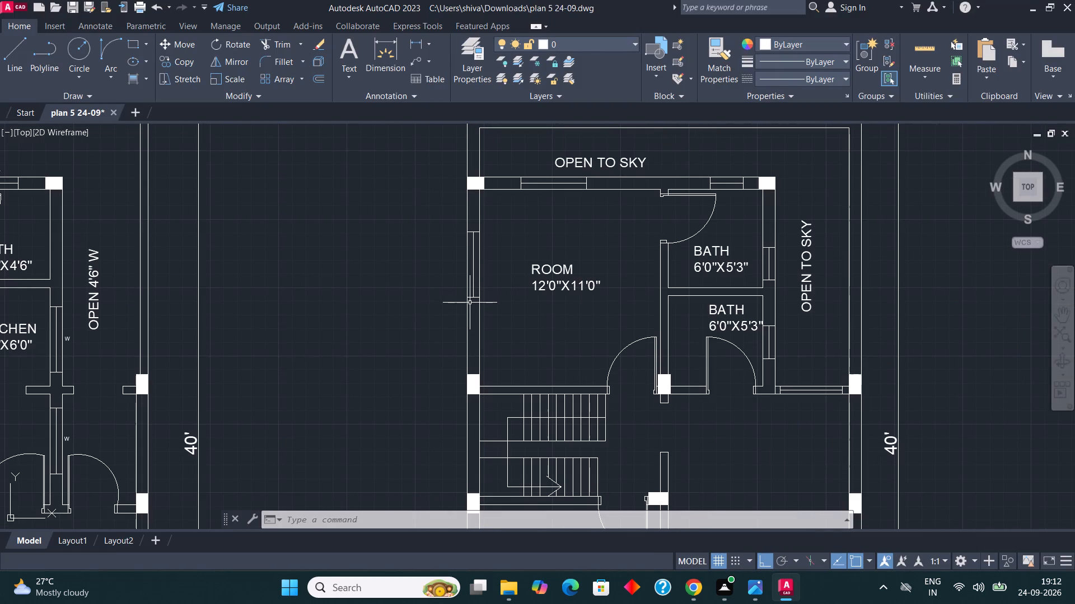
{"action": "scroll", "coordinate": [482, 285], "scroll_direction": "up", "scroll_amount": 1}
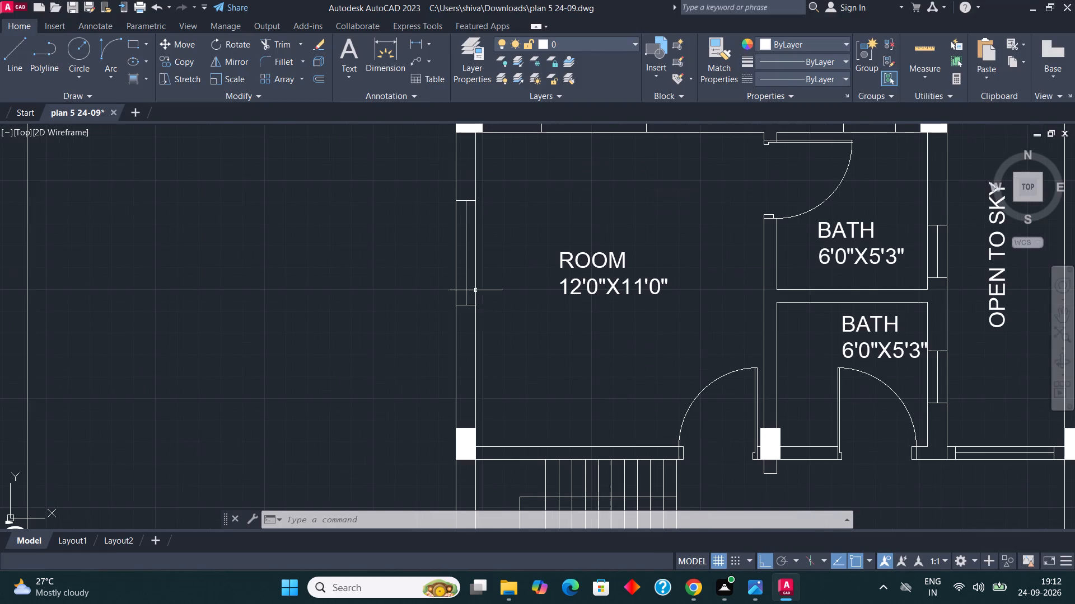
{"action": "scroll", "coordinate": [470, 314], "scroll_direction": "up", "scroll_amount": 2}
{"action": "left_click", "coordinate": [470, 314]}
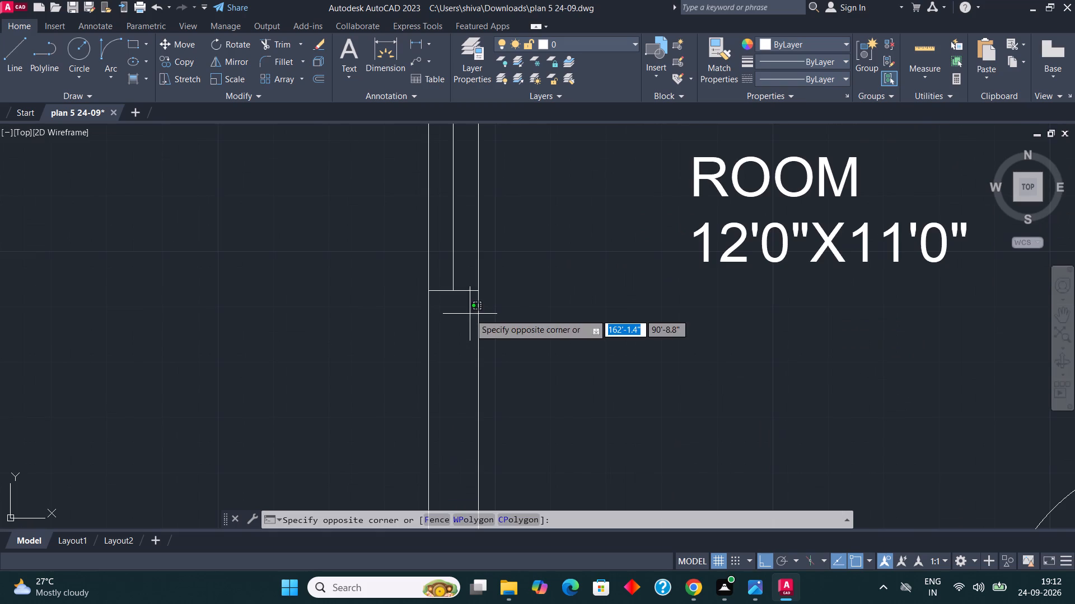
{"action": "scroll", "coordinate": [470, 314], "scroll_direction": "down", "scroll_amount": 1}
{"action": "scroll", "coordinate": [473, 239], "scroll_direction": "down", "scroll_amount": 1}
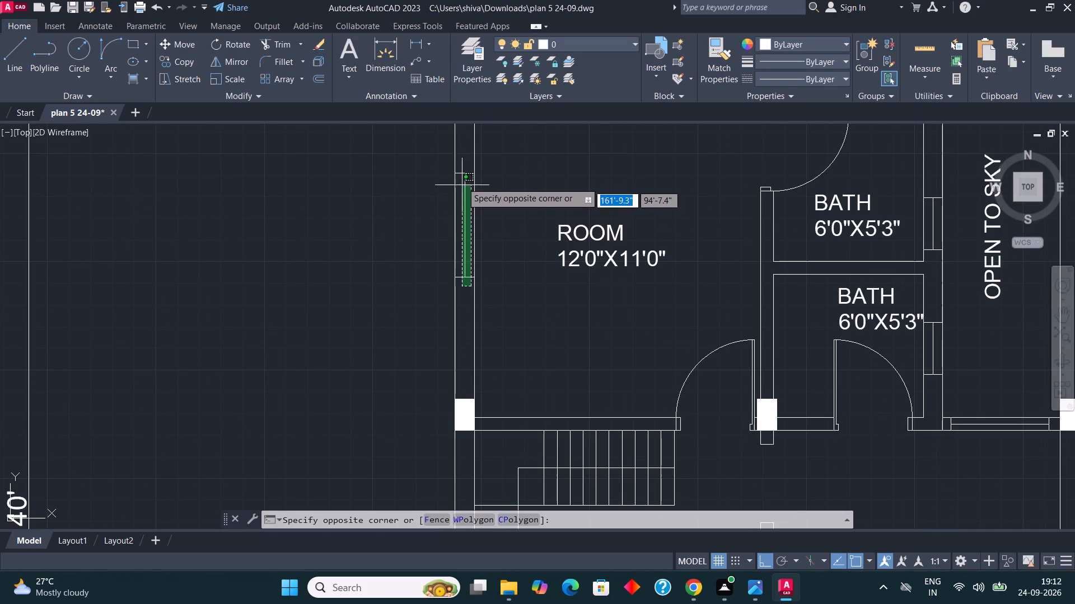
{"action": "left_click", "coordinate": [460, 169]}
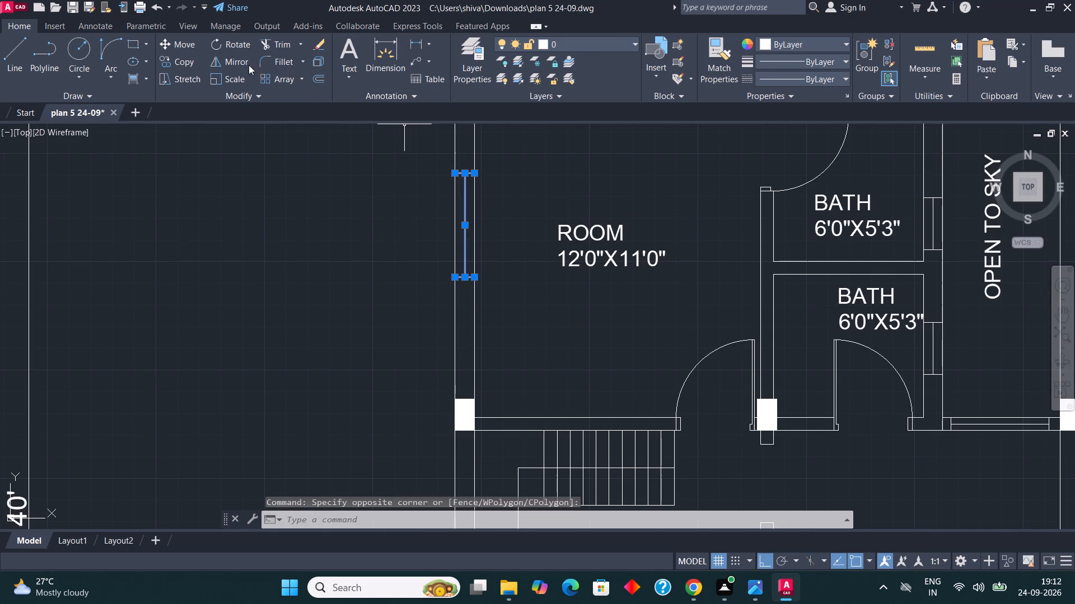
{"action": "left_click", "coordinate": [190, 60]}
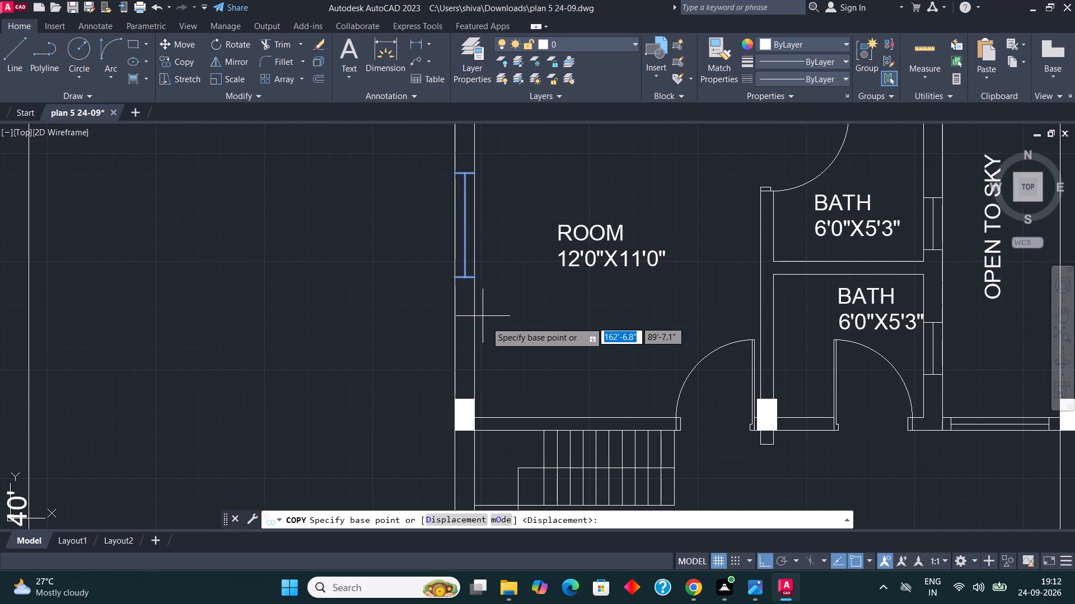
{"action": "left_click", "coordinate": [463, 317]}
{"action": "scroll", "coordinate": [470, 271], "scroll_direction": "down", "scroll_amount": 3}
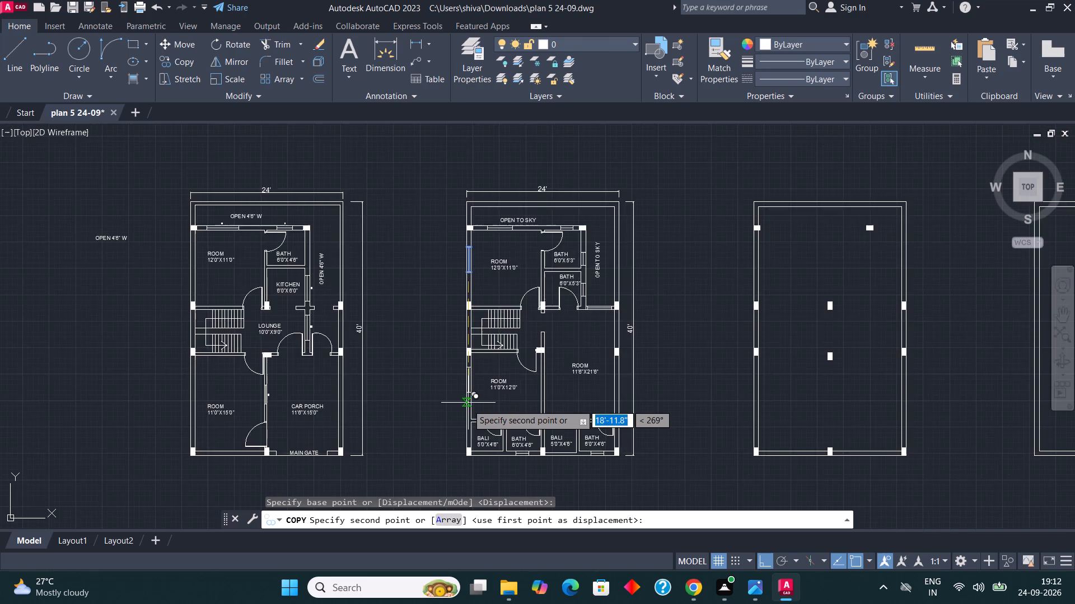
{"action": "scroll", "coordinate": [468, 404], "scroll_direction": "up", "scroll_amount": 3}
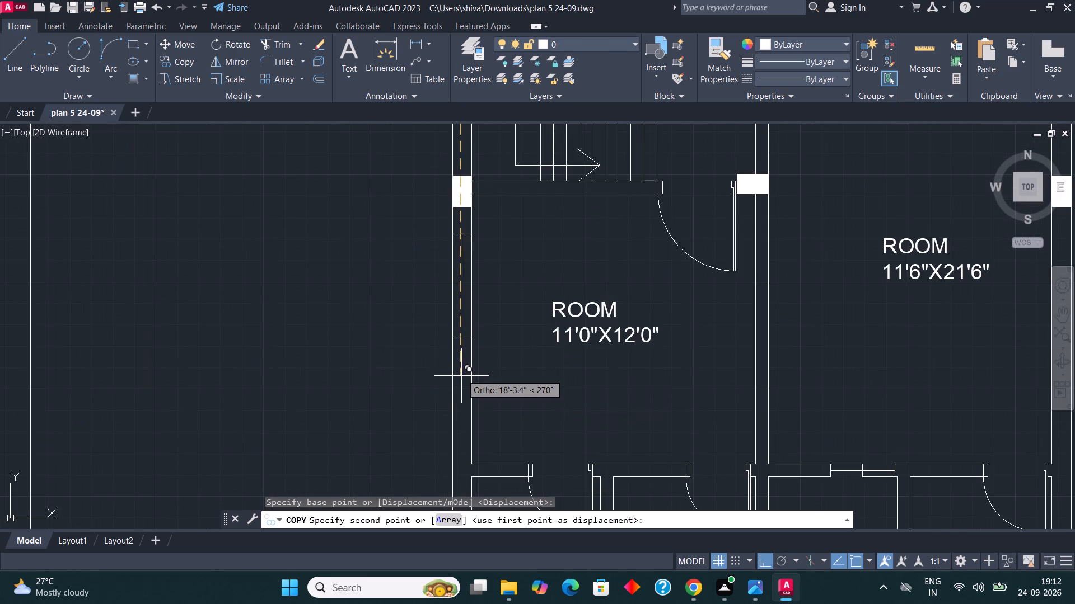
{"action": "scroll", "coordinate": [461, 374], "scroll_direction": "up", "scroll_amount": 2}
{"action": "left_click", "coordinate": [458, 447]}
Place another copy of the window about 26'-4" straight below the original, in the left wall beside the leftmost 5'0"X4'6" BALI.
{"action": "scroll", "coordinate": [469, 427], "scroll_direction": "down", "scroll_amount": 3}
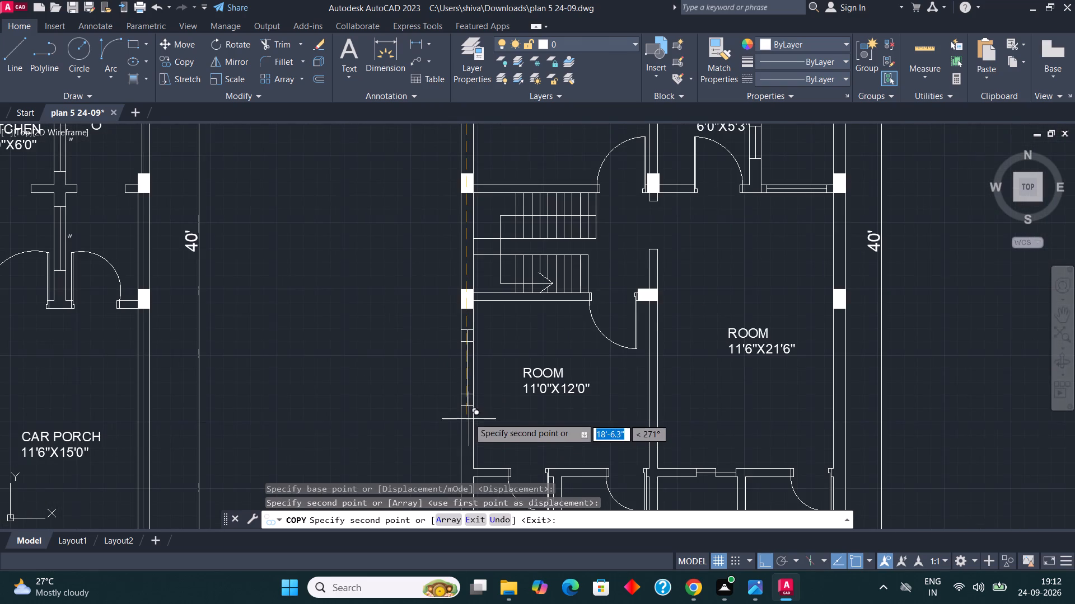
{"action": "scroll", "coordinate": [476, 403], "scroll_direction": "down", "scroll_amount": 2}
{"action": "scroll", "coordinate": [473, 469], "scroll_direction": "up", "scroll_amount": 5}
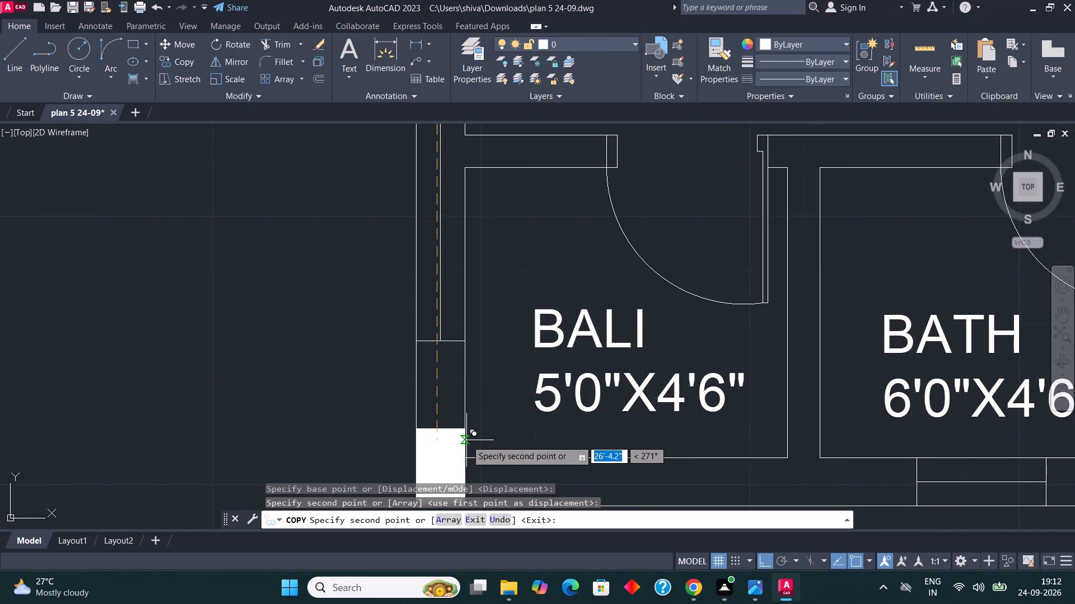
{"action": "scroll", "coordinate": [489, 388], "scroll_direction": "down", "scroll_amount": 2}
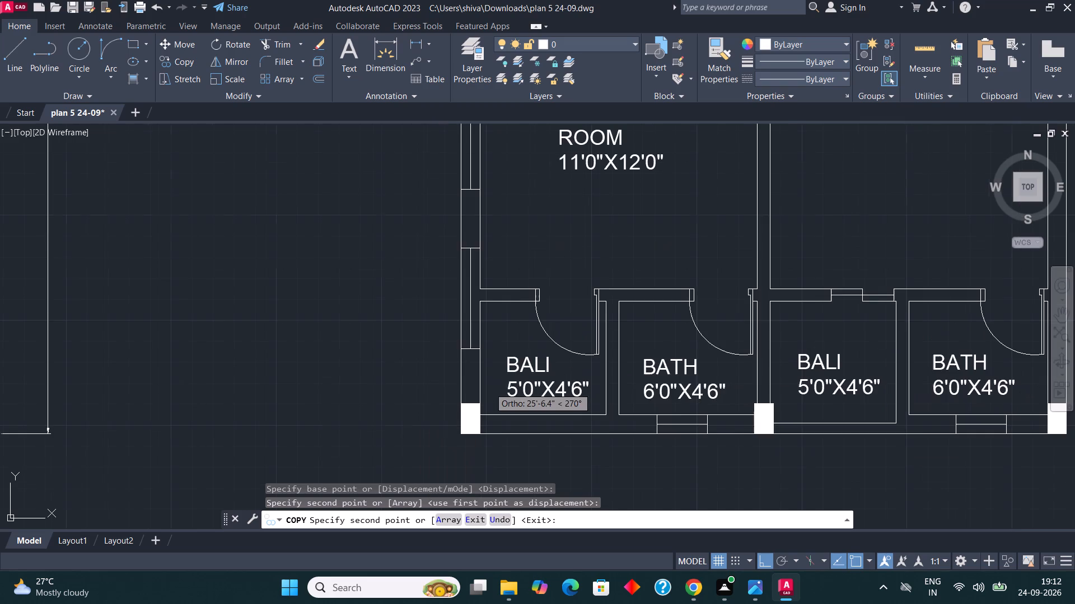
{"action": "scroll", "coordinate": [476, 393], "scroll_direction": "up", "scroll_amount": 2}
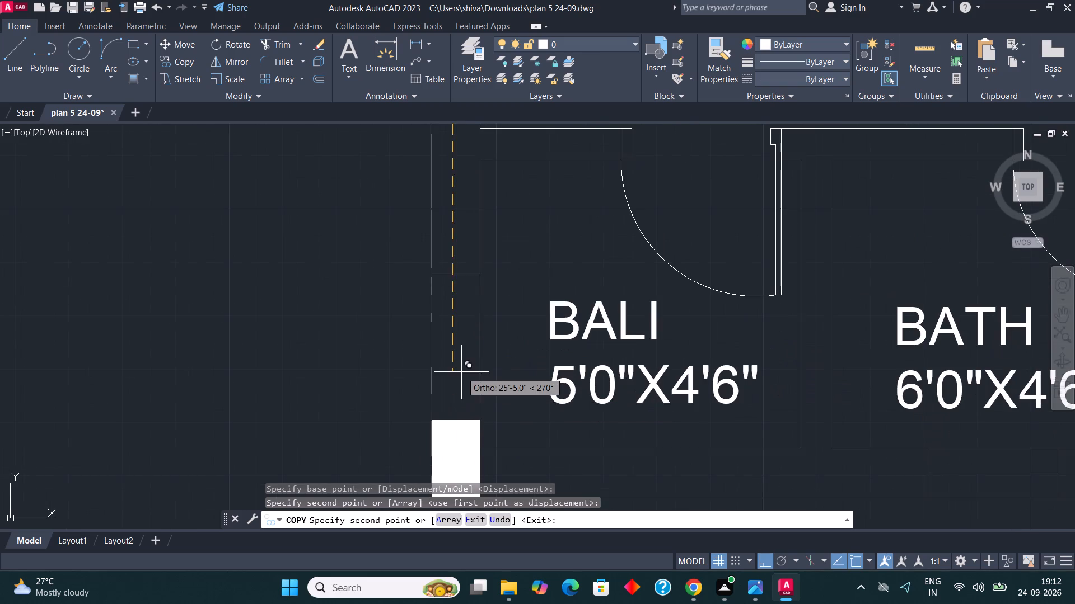
{"action": "scroll", "coordinate": [459, 382], "scroll_direction": "down", "scroll_amount": 1}
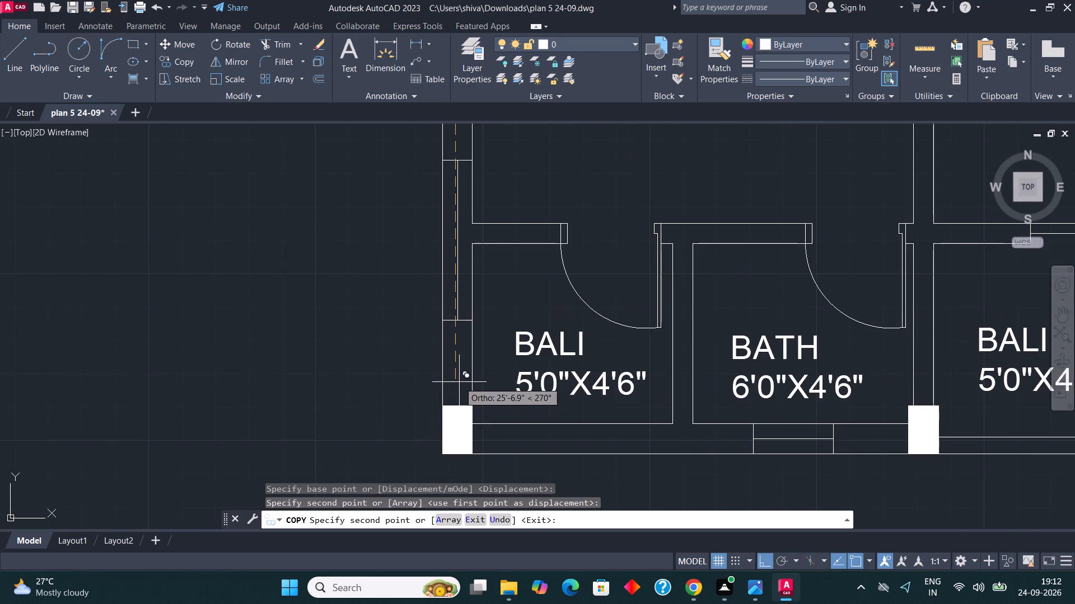
{"action": "scroll", "coordinate": [469, 408], "scroll_direction": "down", "scroll_amount": 1}
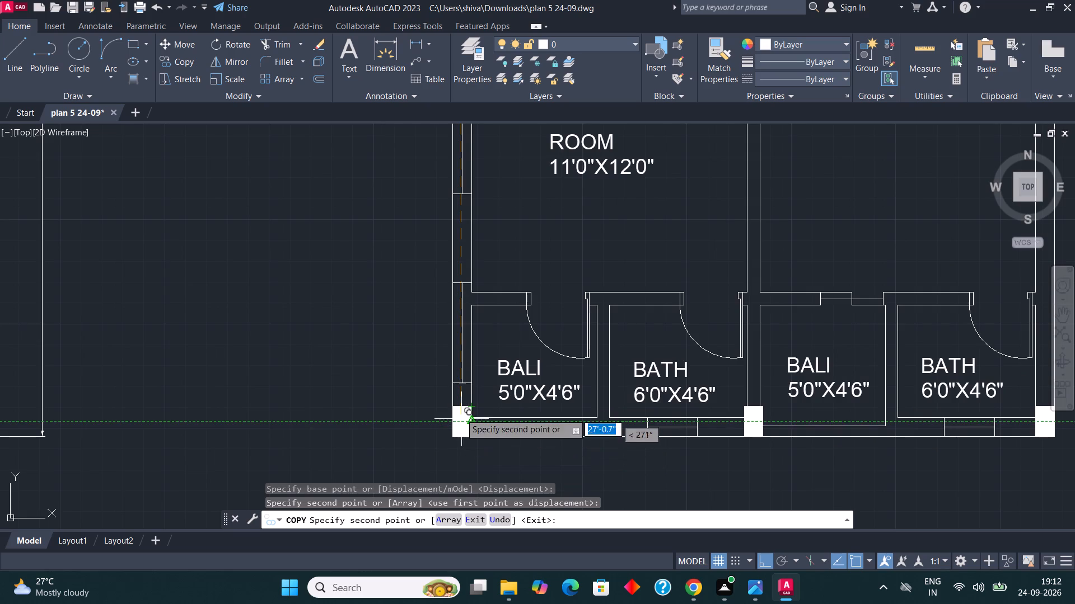
{"action": "scroll", "coordinate": [461, 404], "scroll_direction": "up", "scroll_amount": 2}
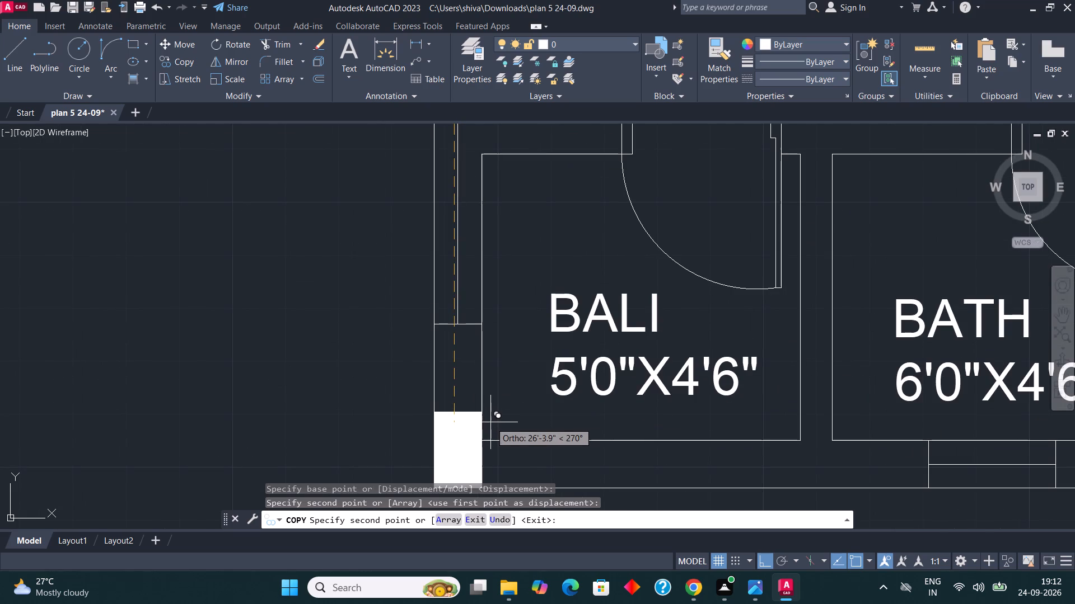
{"action": "left_click", "coordinate": [490, 422]}
{"action": "key", "text": "Escape"}
Offset the top line of the window copy beside the leftmost BALI 2' downward.
{"action": "scroll", "coordinate": [486, 433], "scroll_direction": "down", "scroll_amount": 2}
{"action": "scroll", "coordinate": [475, 287], "scroll_direction": "up", "scroll_amount": 2}
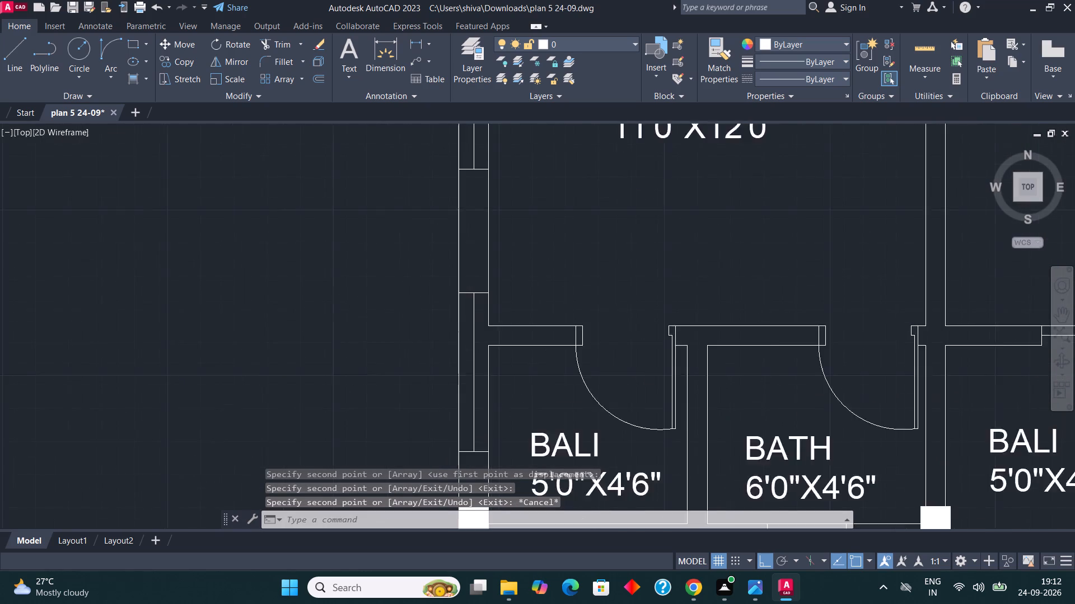
{"action": "left_click", "coordinate": [482, 306]}
{"action": "left_click", "coordinate": [478, 281]}
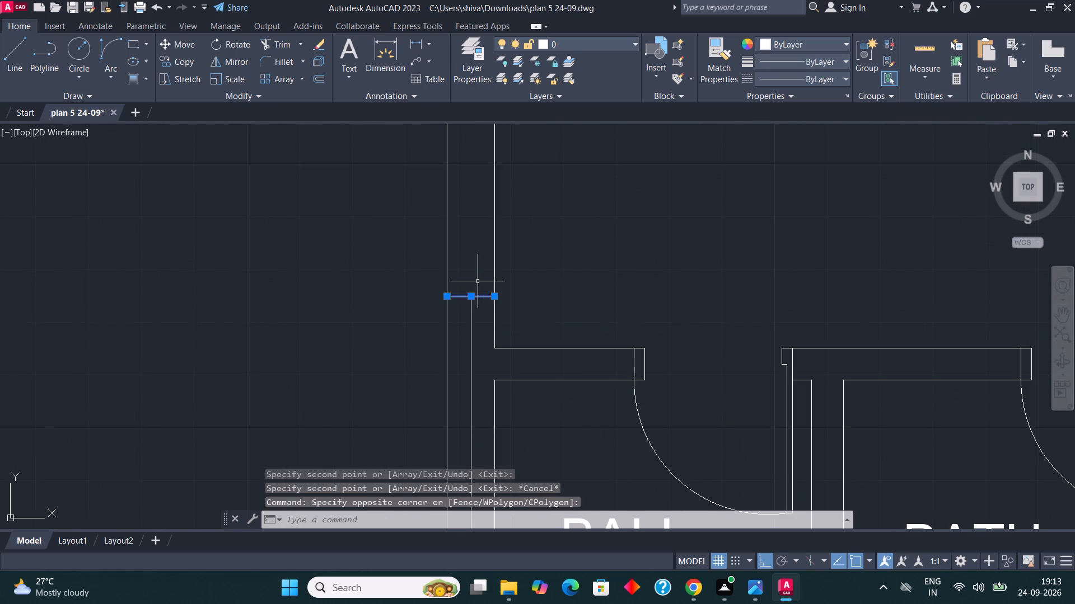
{"action": "left_click", "coordinate": [323, 76]}
{"action": "key", "text": "2"}
{"action": "key", "text": "apostrophe"}
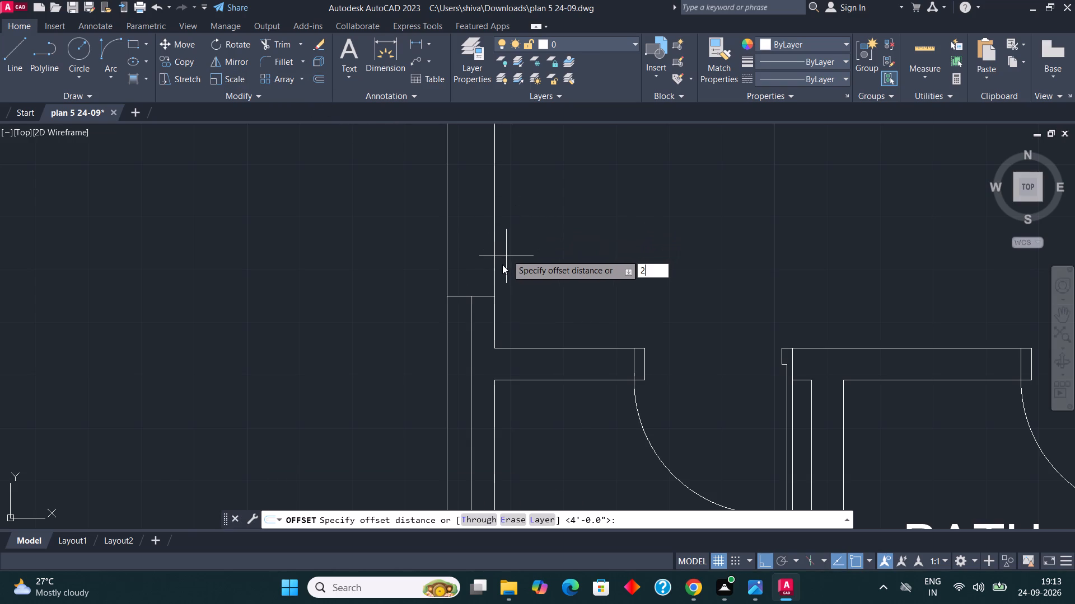
{"action": "key", "text": "Return"}
{"action": "left_click", "coordinate": [498, 399]}
{"action": "key", "text": "Escape"}
{"action": "key", "text": "Escape"}
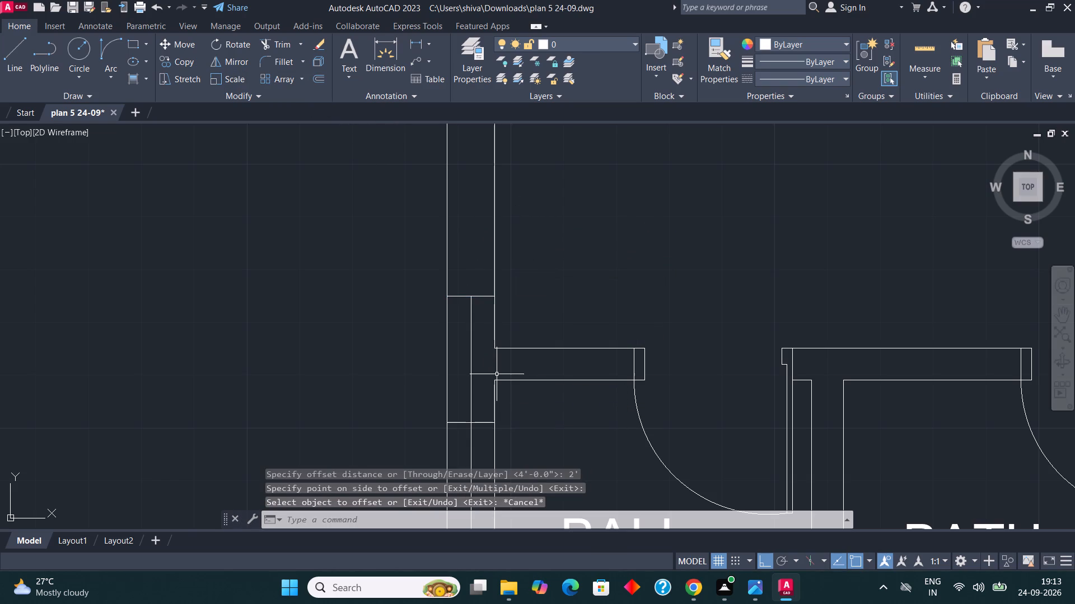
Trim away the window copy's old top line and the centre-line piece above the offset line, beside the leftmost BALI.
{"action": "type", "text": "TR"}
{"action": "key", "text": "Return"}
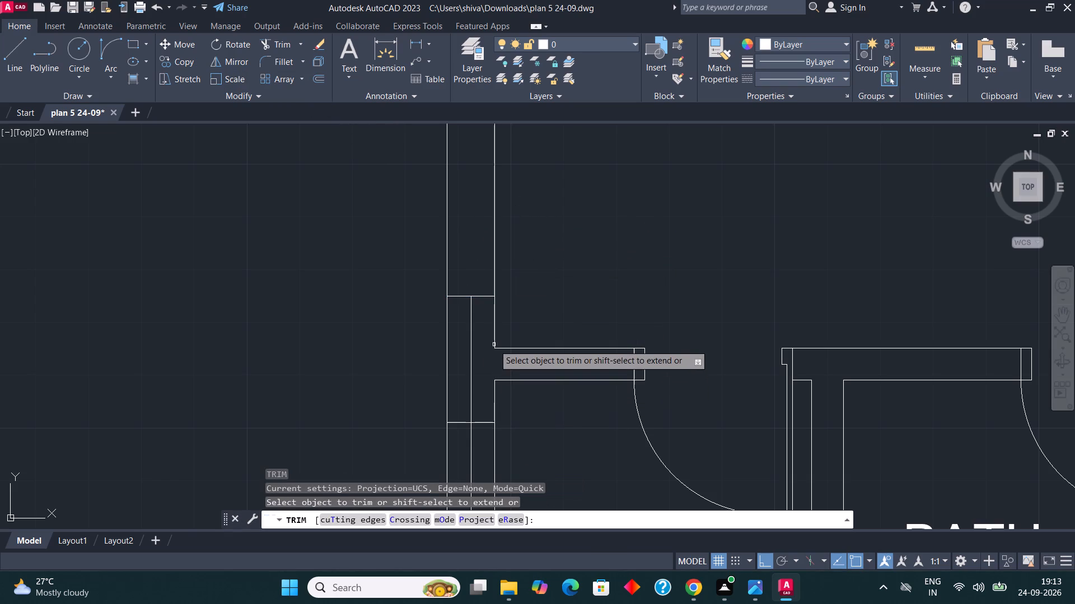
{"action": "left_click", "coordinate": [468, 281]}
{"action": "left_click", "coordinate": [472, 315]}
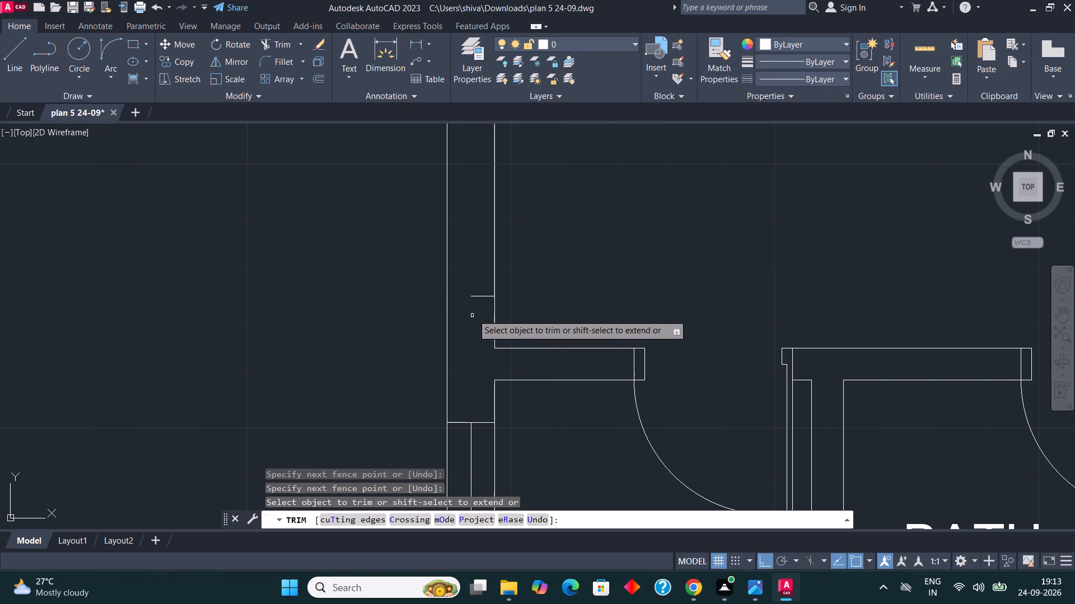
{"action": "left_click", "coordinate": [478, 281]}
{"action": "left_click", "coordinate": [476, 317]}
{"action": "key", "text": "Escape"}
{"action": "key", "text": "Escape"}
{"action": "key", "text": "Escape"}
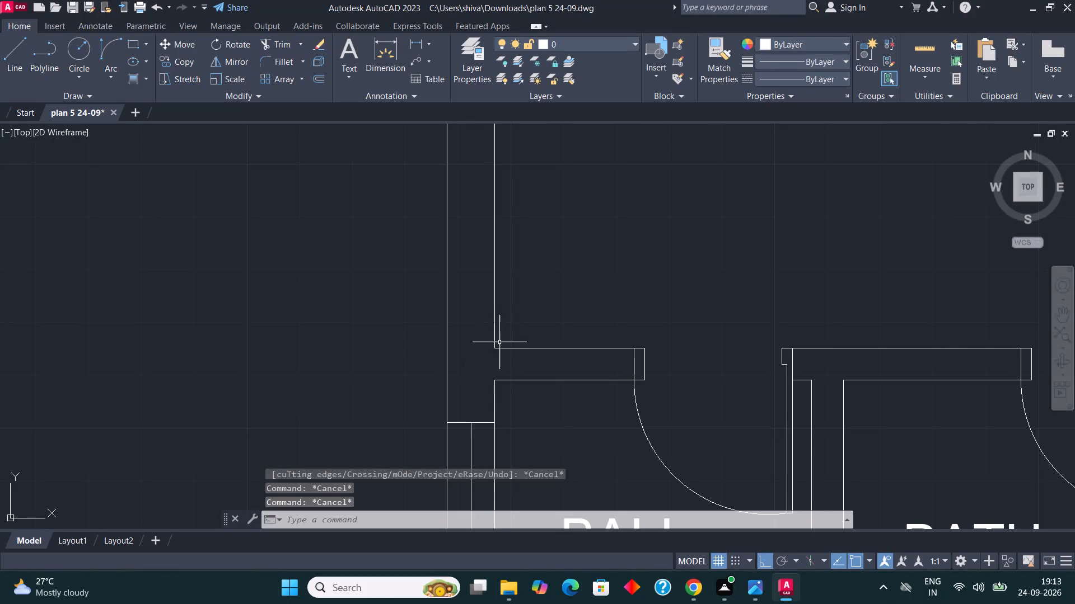
Delete the window from the left wall of the leftmost 5'0"X4'6" BALI, including both short lines and the centre line.
{"action": "scroll", "coordinate": [513, 310], "scroll_direction": "down", "scroll_amount": 1}
{"action": "scroll", "coordinate": [488, 412], "scroll_direction": "up", "scroll_amount": 1}
{"action": "scroll", "coordinate": [521, 312], "scroll_direction": "down", "scroll_amount": 1}
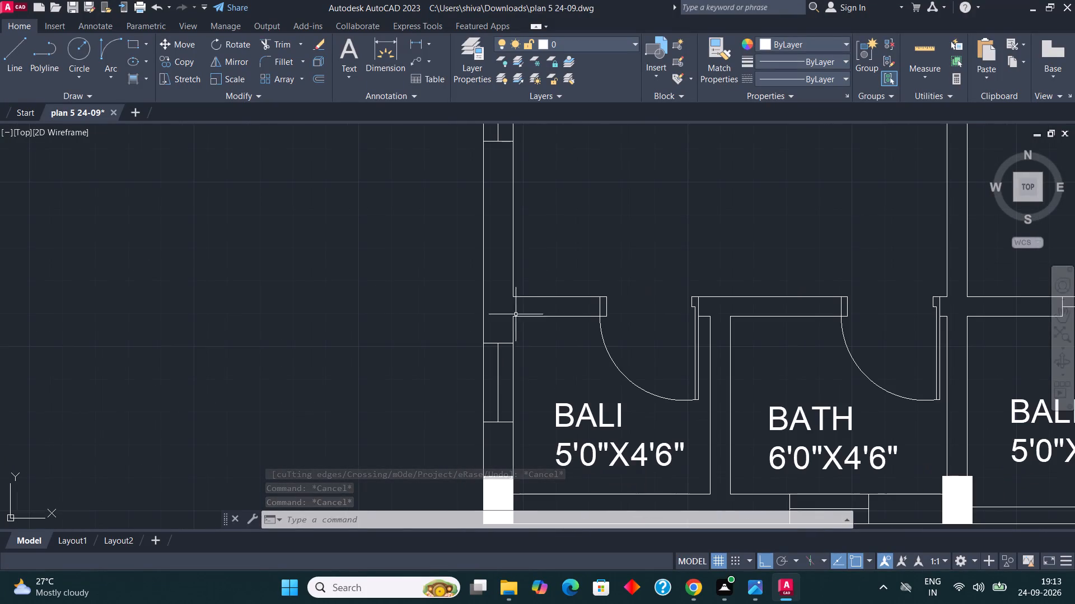
{"action": "scroll", "coordinate": [489, 393], "scroll_direction": "up", "scroll_amount": 2}
{"action": "scroll", "coordinate": [499, 345], "scroll_direction": "down", "scroll_amount": 2}
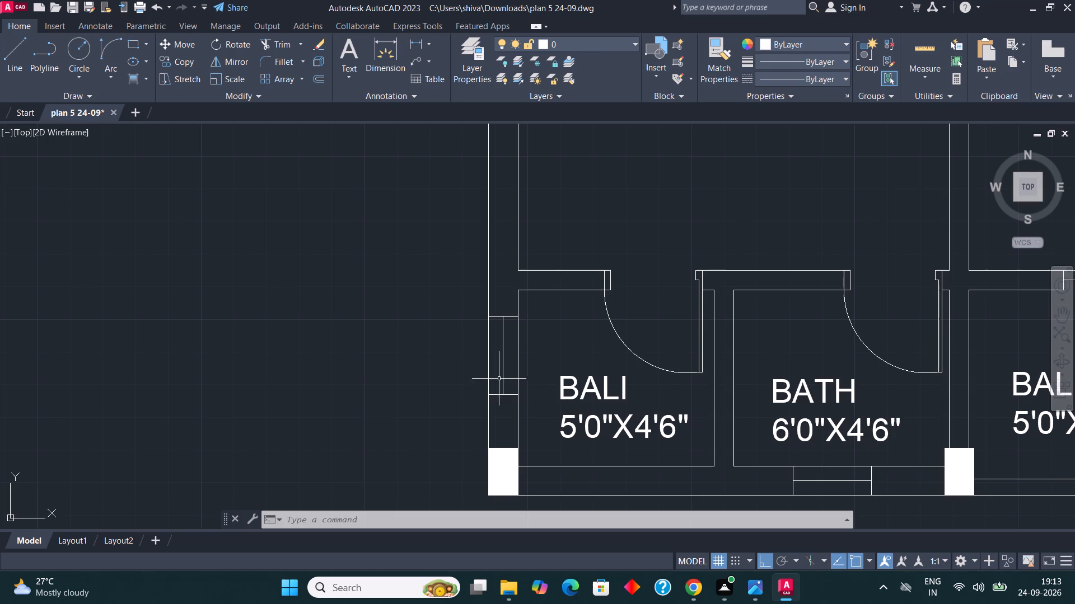
{"action": "scroll", "coordinate": [448, 356], "scroll_direction": "down", "scroll_amount": 2}
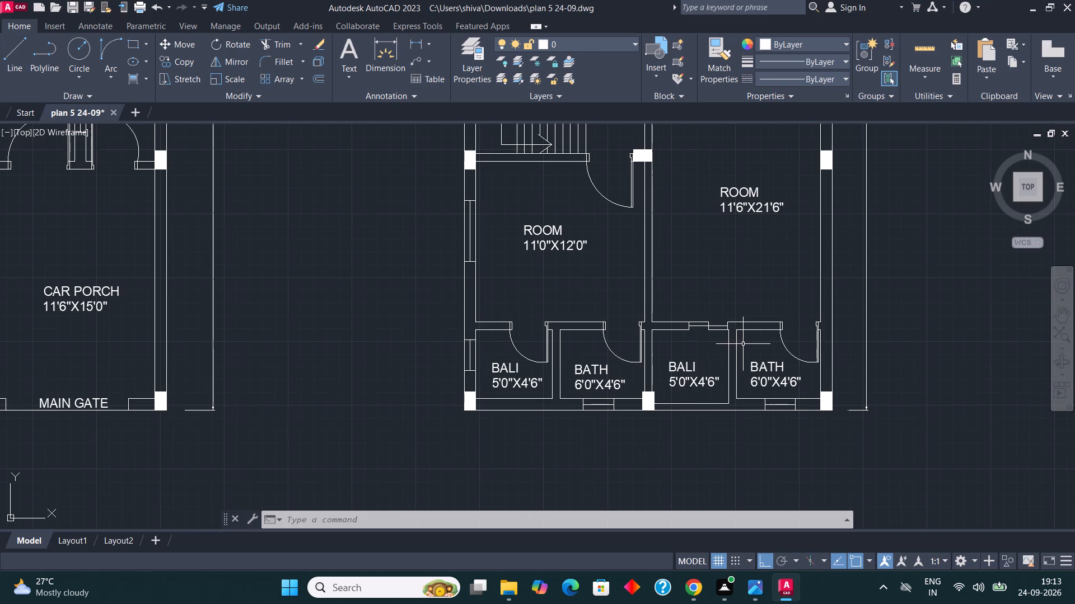
{"action": "scroll", "coordinate": [743, 344], "scroll_direction": "up", "scroll_amount": 1}
{"action": "scroll", "coordinate": [563, 414], "scroll_direction": "down", "scroll_amount": 1}
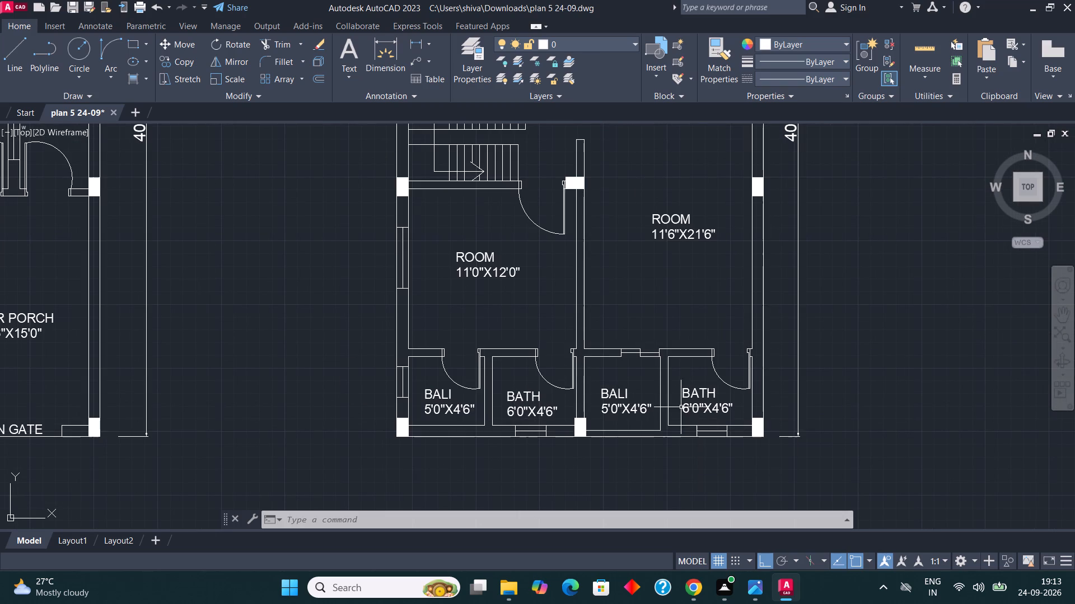
{"action": "scroll", "coordinate": [434, 375], "scroll_direction": "up", "scroll_amount": 2}
{"action": "scroll", "coordinate": [376, 445], "scroll_direction": "up", "scroll_amount": 1}
{"action": "left_click", "coordinate": [382, 442]}
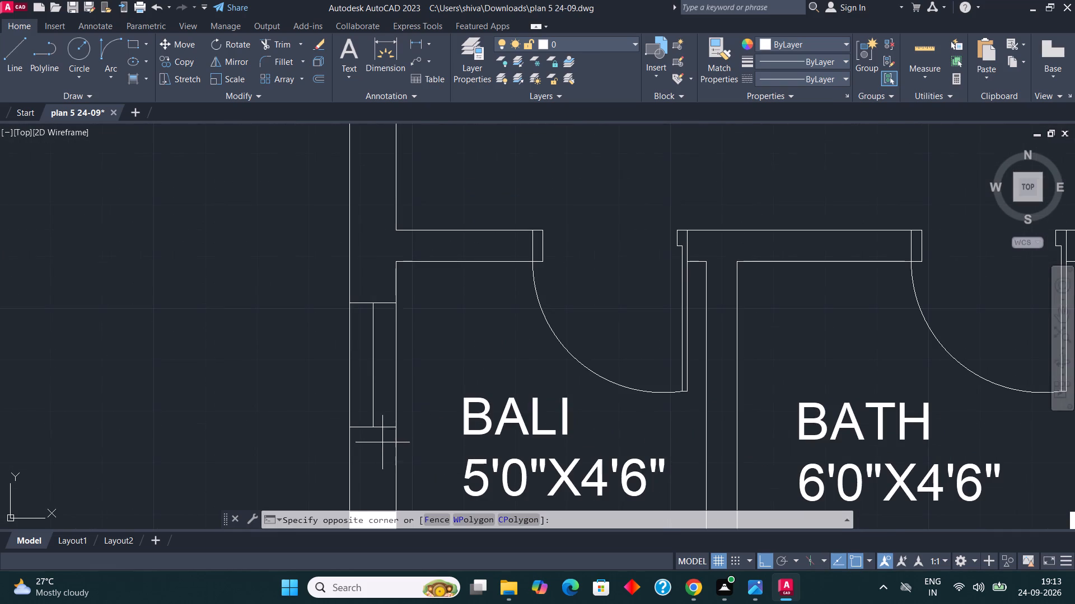
{"action": "left_click", "coordinate": [364, 288]}
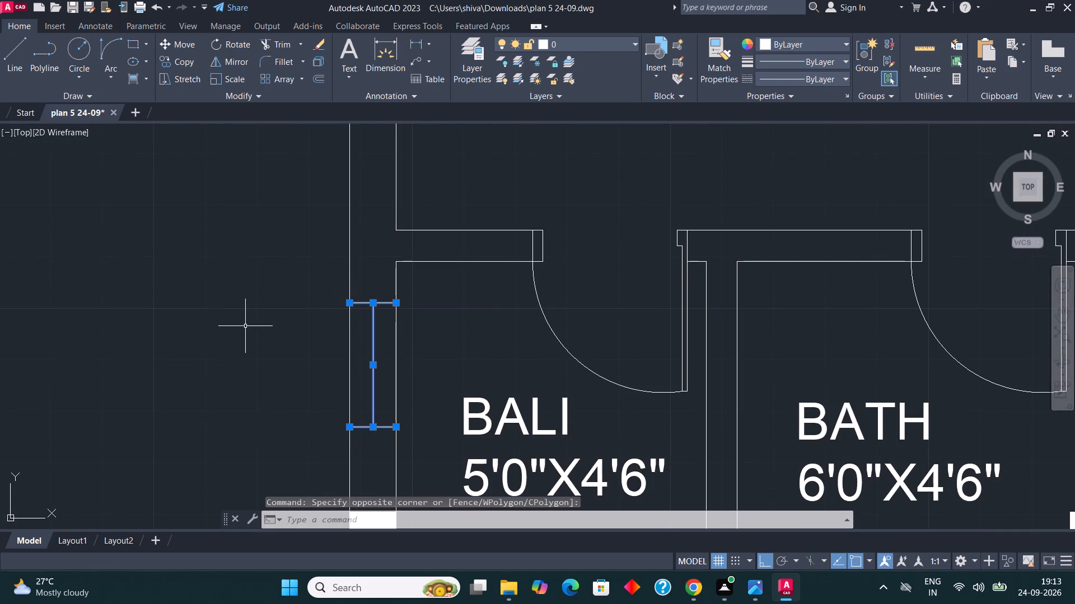
{"action": "key", "text": "Delete"}
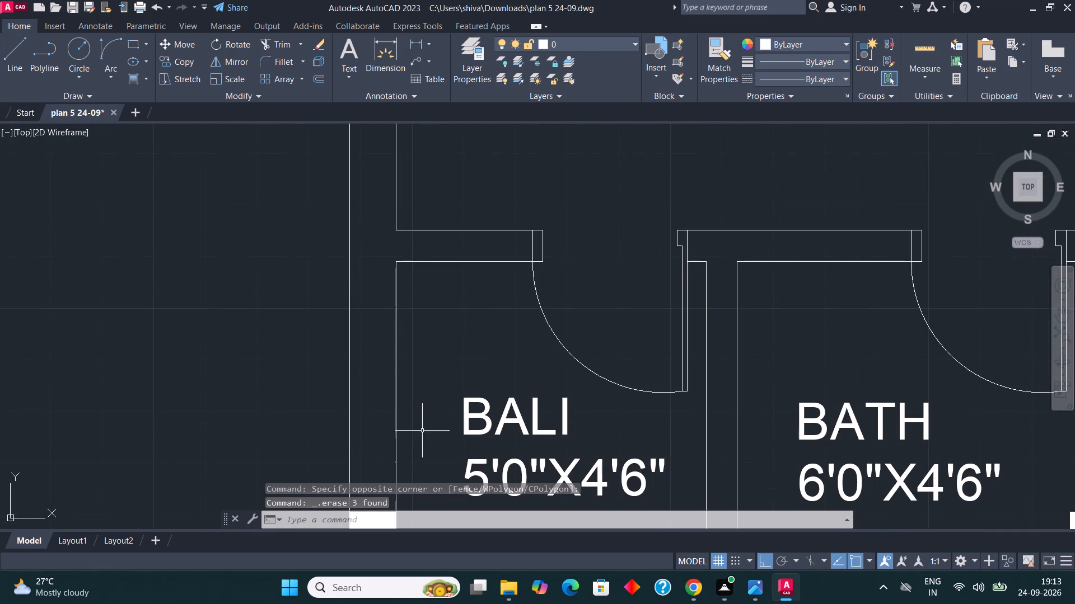
Review the rooms, openings and windows of the second floor plan alongside the first plan and the unfinished outlines.
{"action": "scroll", "coordinate": [396, 364], "scroll_direction": "down", "scroll_amount": 3}
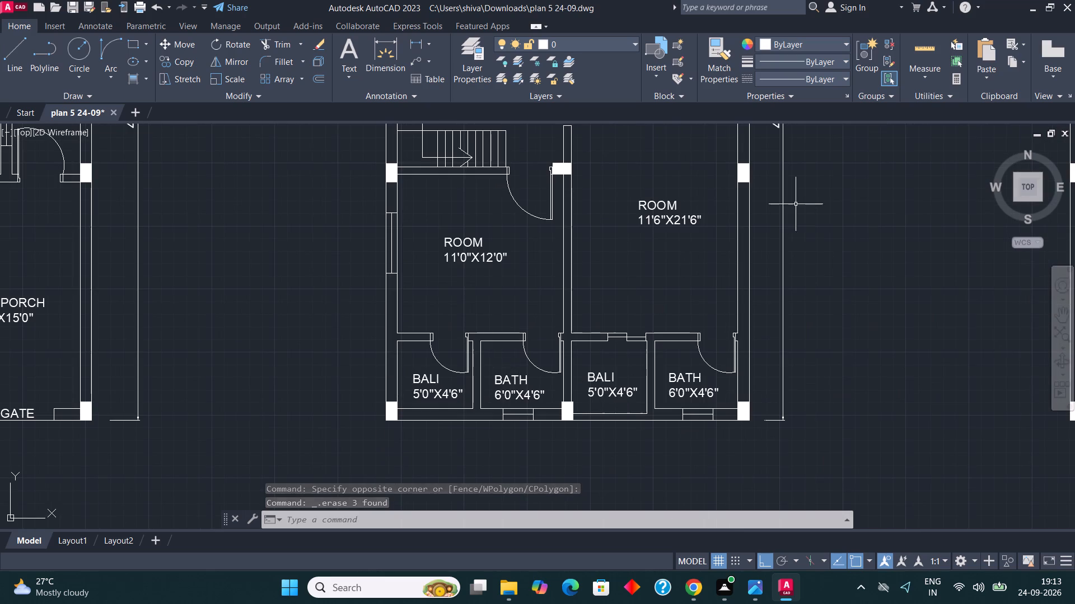
{"action": "scroll", "coordinate": [700, 206], "scroll_direction": "up", "scroll_amount": 1}
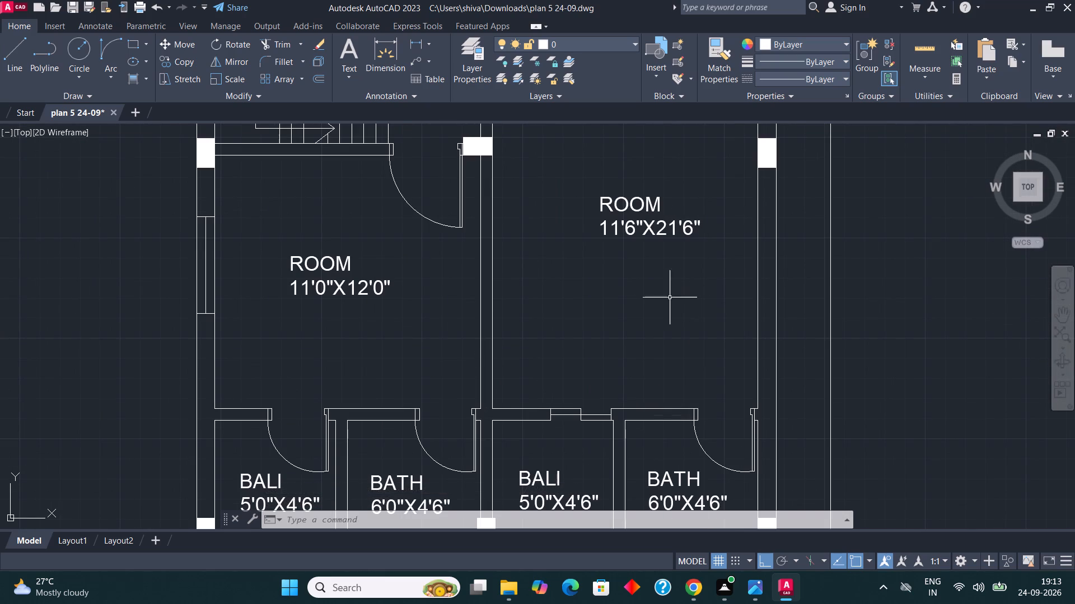
{"action": "scroll", "coordinate": [649, 359], "scroll_direction": "down", "scroll_amount": 3}
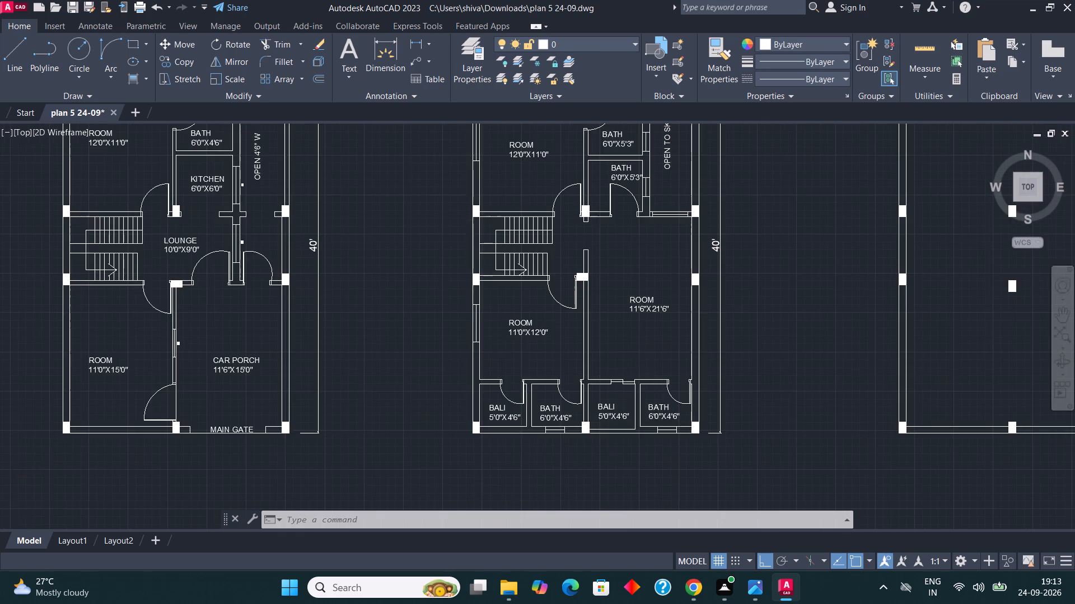
{"action": "scroll", "coordinate": [665, 205], "scroll_direction": "up", "scroll_amount": 2}
{"action": "scroll", "coordinate": [509, 199], "scroll_direction": "down", "scroll_amount": 1}
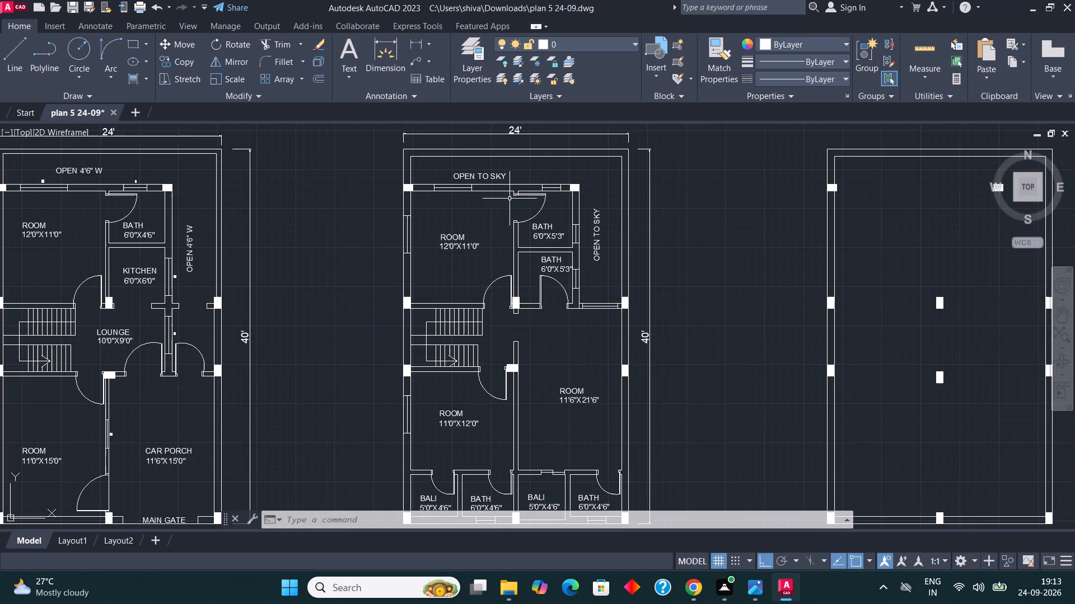
{"action": "scroll", "coordinate": [555, 257], "scroll_direction": "down", "scroll_amount": 1}
{"action": "scroll", "coordinate": [560, 404], "scroll_direction": "up", "scroll_amount": 1}
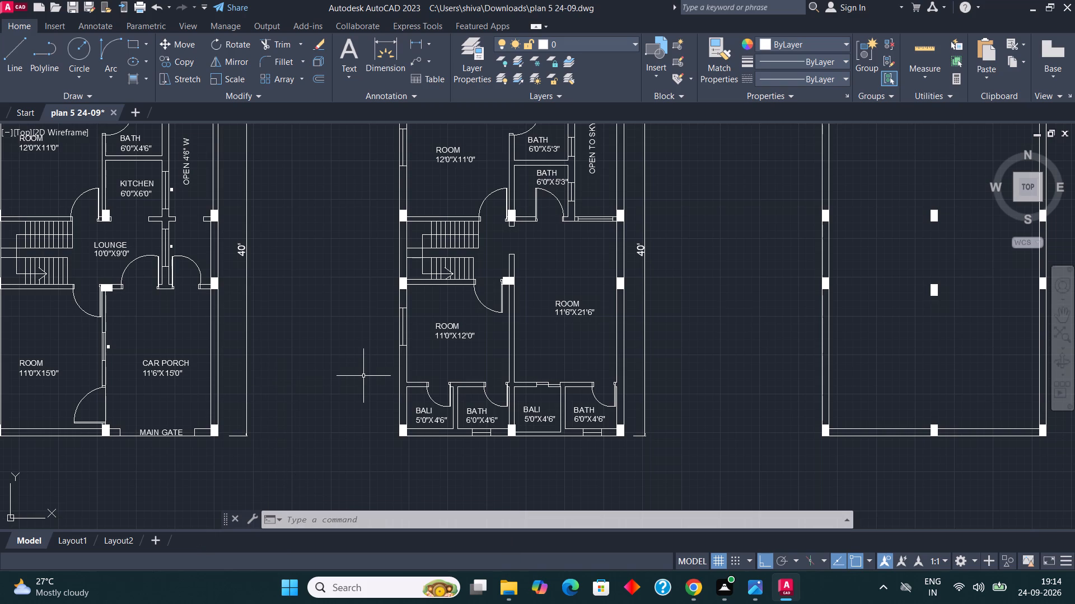
{"action": "scroll", "coordinate": [363, 376], "scroll_direction": "down", "scroll_amount": 2}
{"action": "scroll", "coordinate": [567, 274], "scroll_direction": "up", "scroll_amount": 2}
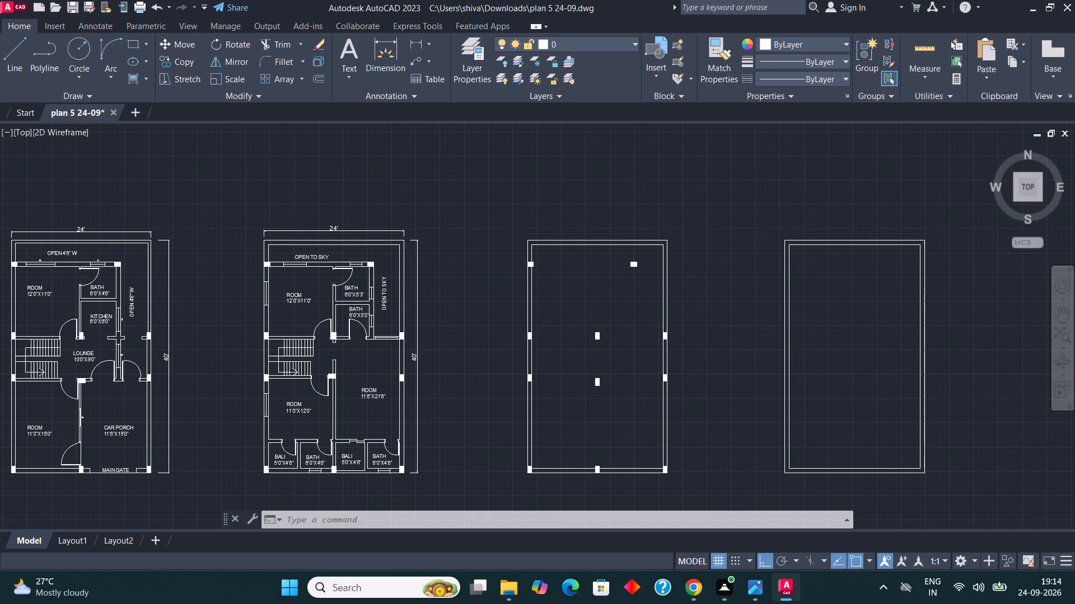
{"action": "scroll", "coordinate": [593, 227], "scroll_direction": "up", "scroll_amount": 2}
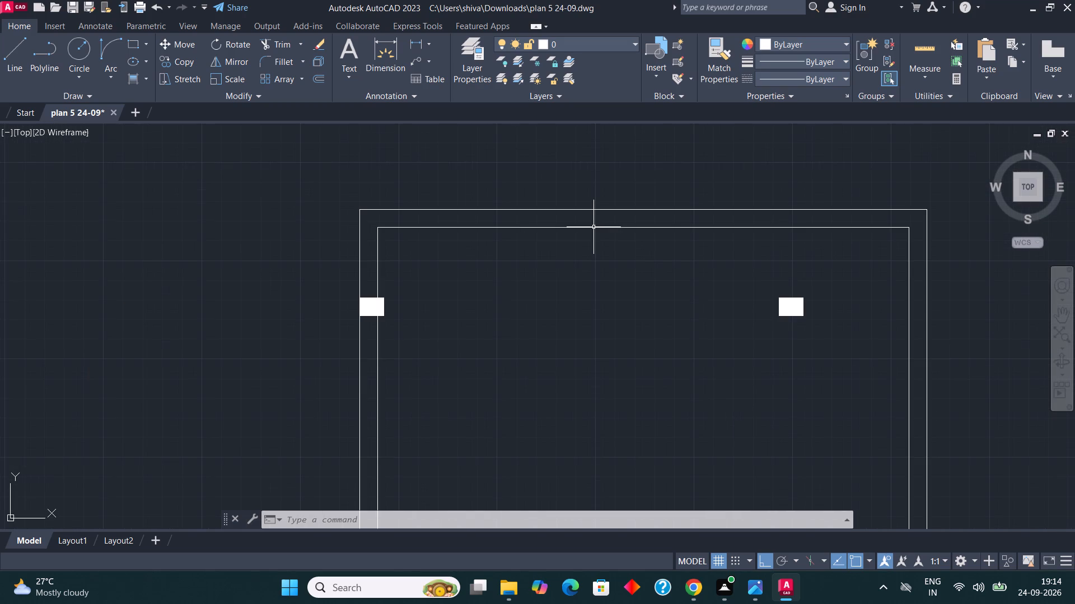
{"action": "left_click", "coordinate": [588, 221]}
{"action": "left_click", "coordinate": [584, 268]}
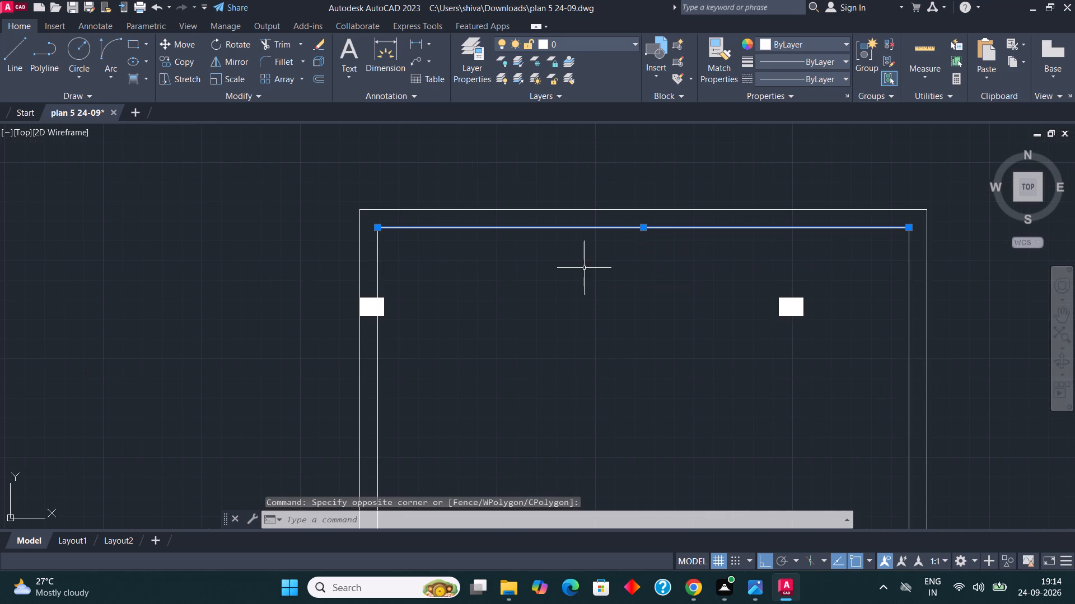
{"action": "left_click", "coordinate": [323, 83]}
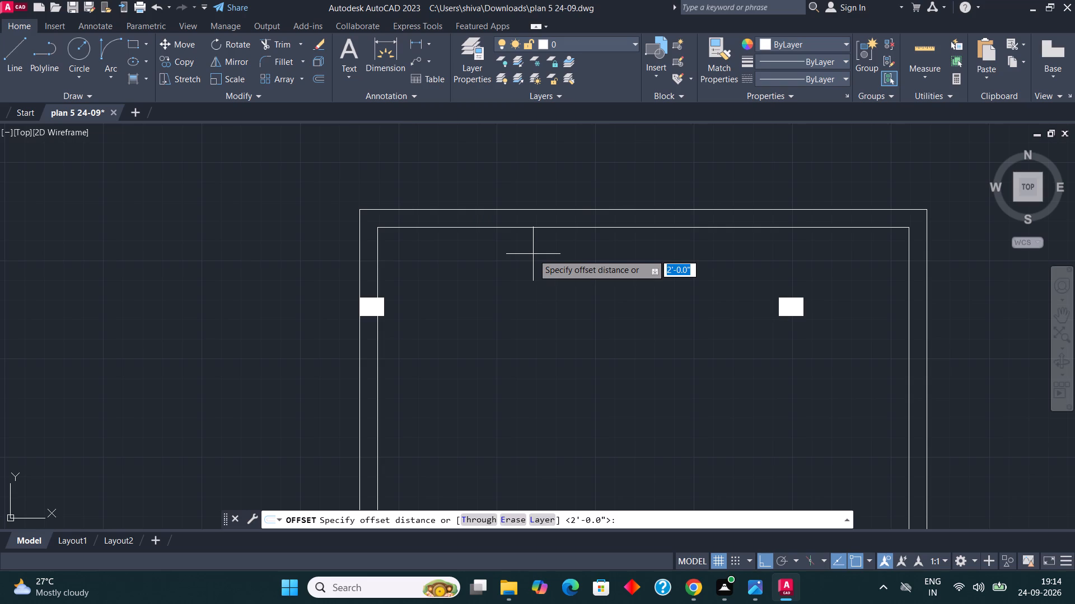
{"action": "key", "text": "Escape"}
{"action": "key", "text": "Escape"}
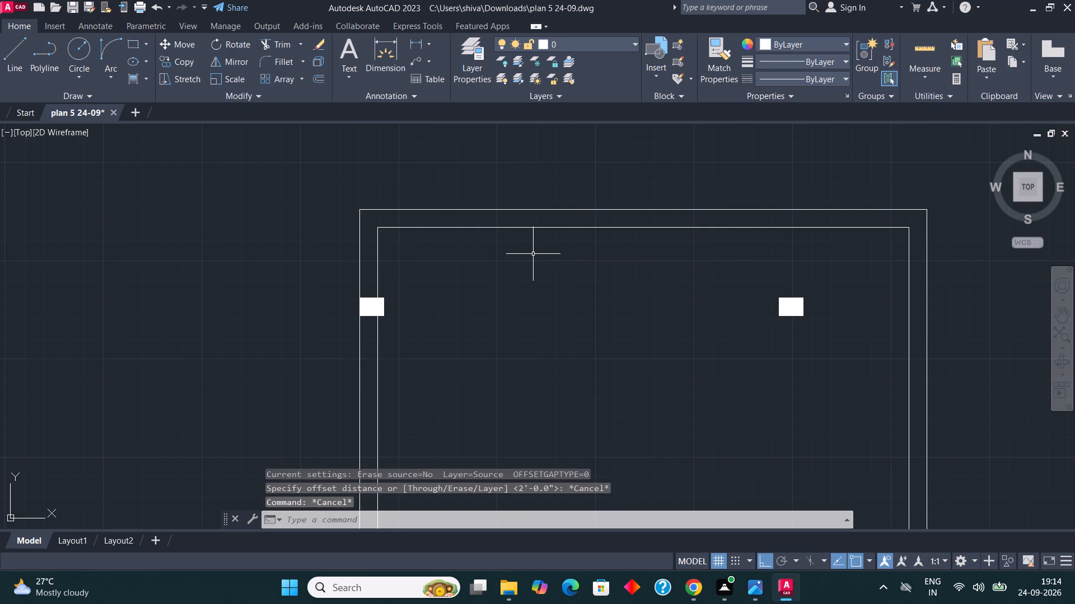
In the third floor plan, draw a horizontal line from the upper-left column's top outer corner past the right outer wall.
{"action": "key", "text": "l"}
{"action": "key", "text": "Return"}
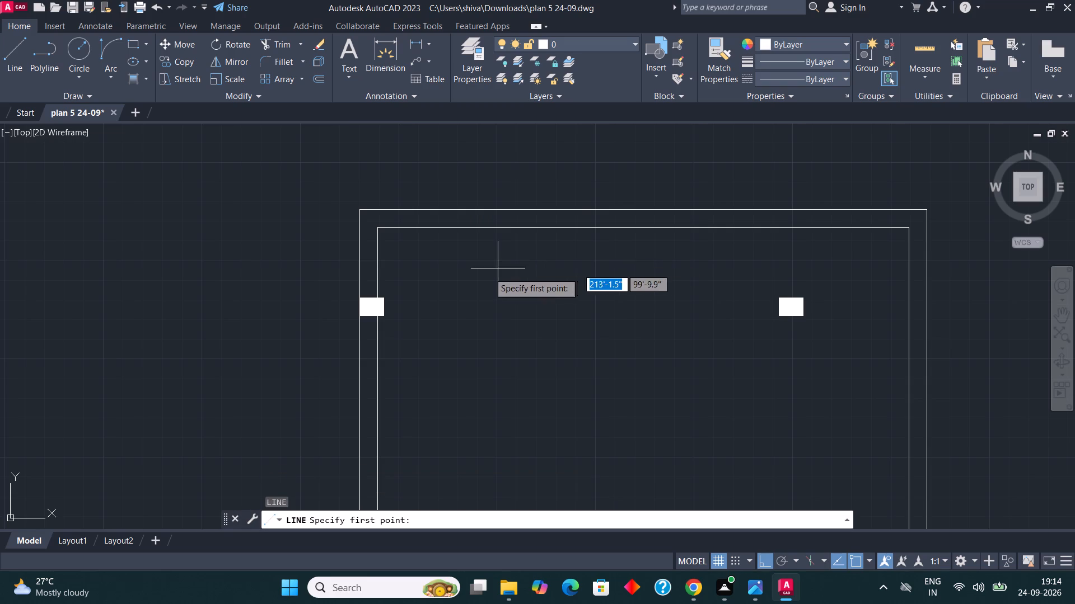
{"action": "left_click", "coordinate": [356, 301]}
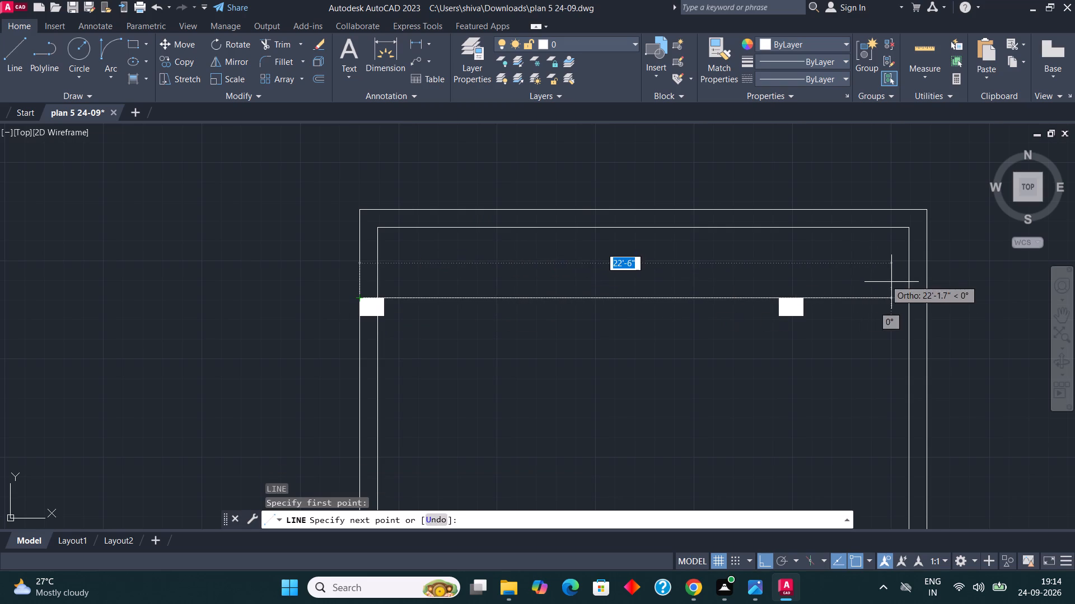
{"action": "scroll", "coordinate": [901, 282], "scroll_direction": "up", "scroll_amount": 2}
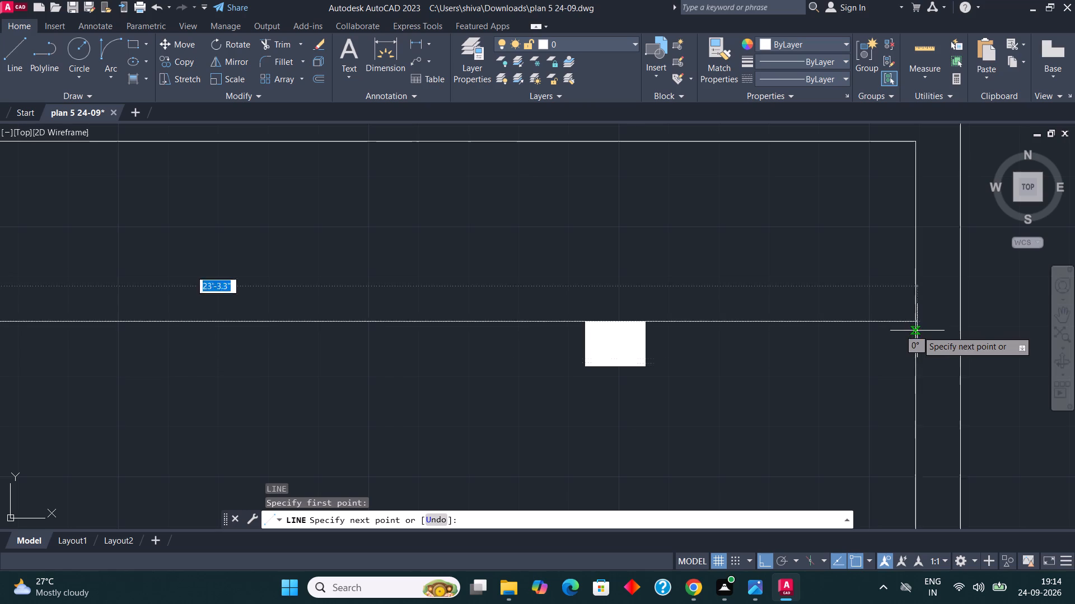
{"action": "left_click", "coordinate": [1021, 322]}
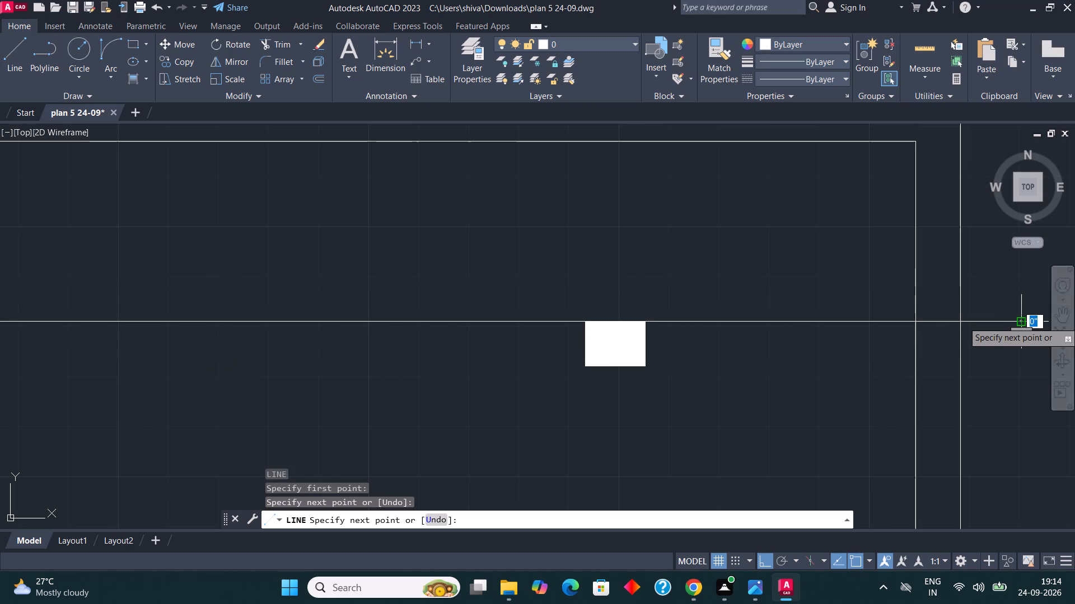
{"action": "key", "text": "Escape"}
Trim the new horizontal line back to the right wall's inner face, removing the overhang and the piece inside the wall.
{"action": "type", "text": "TR"}
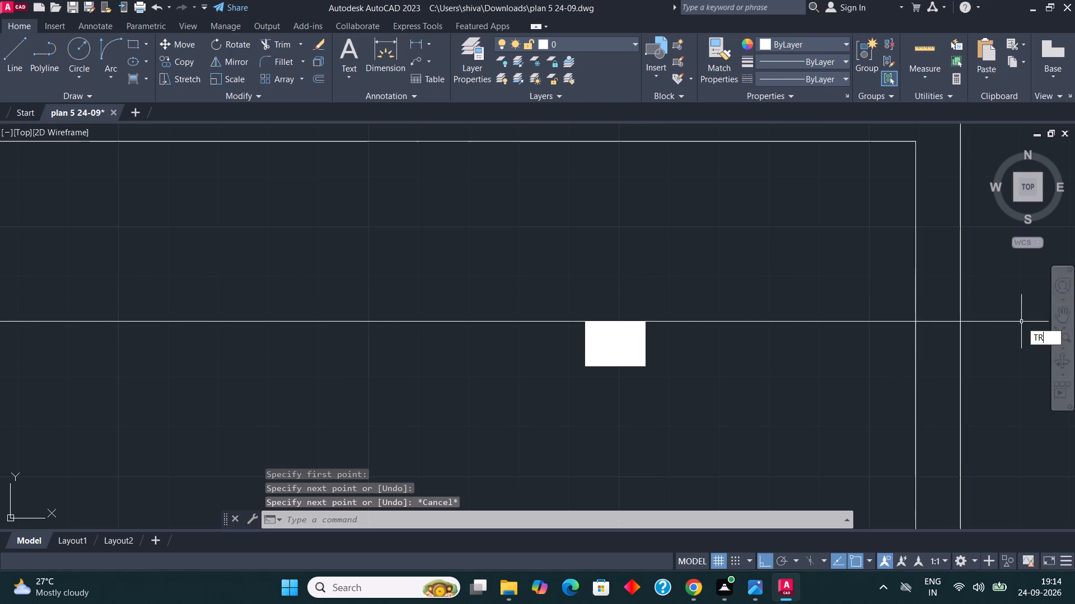
{"action": "key", "text": "Return"}
{"action": "left_click", "coordinate": [1021, 322]}
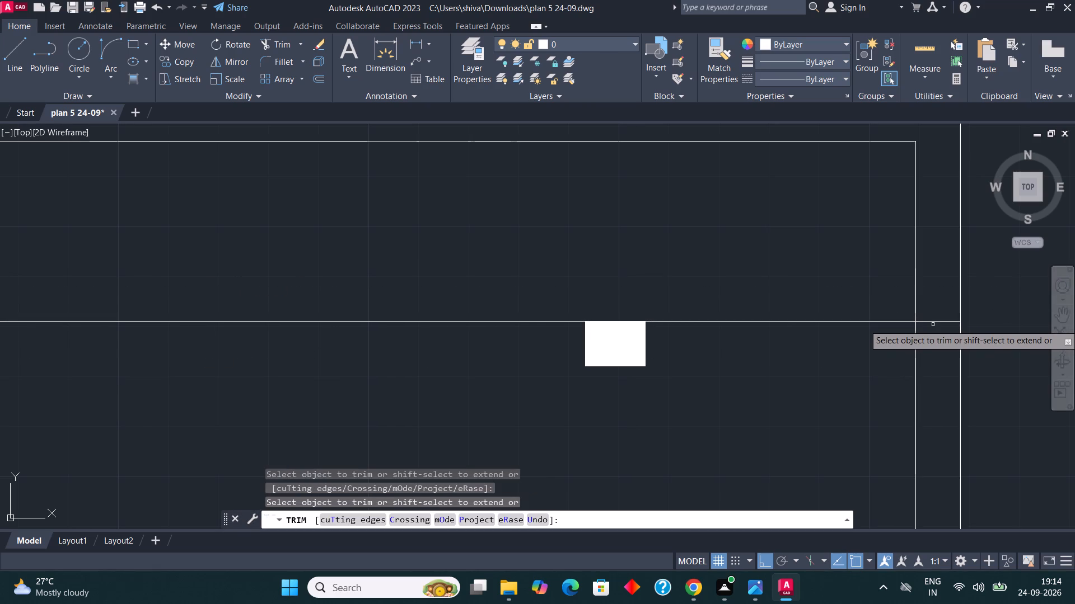
{"action": "left_click", "coordinate": [933, 316]}
{"action": "left_click_drag", "start_coordinate": [933, 319], "coordinate": [936, 344]}
{"action": "left_click", "coordinate": [934, 357]}
{"action": "left_click", "coordinate": [935, 319]}
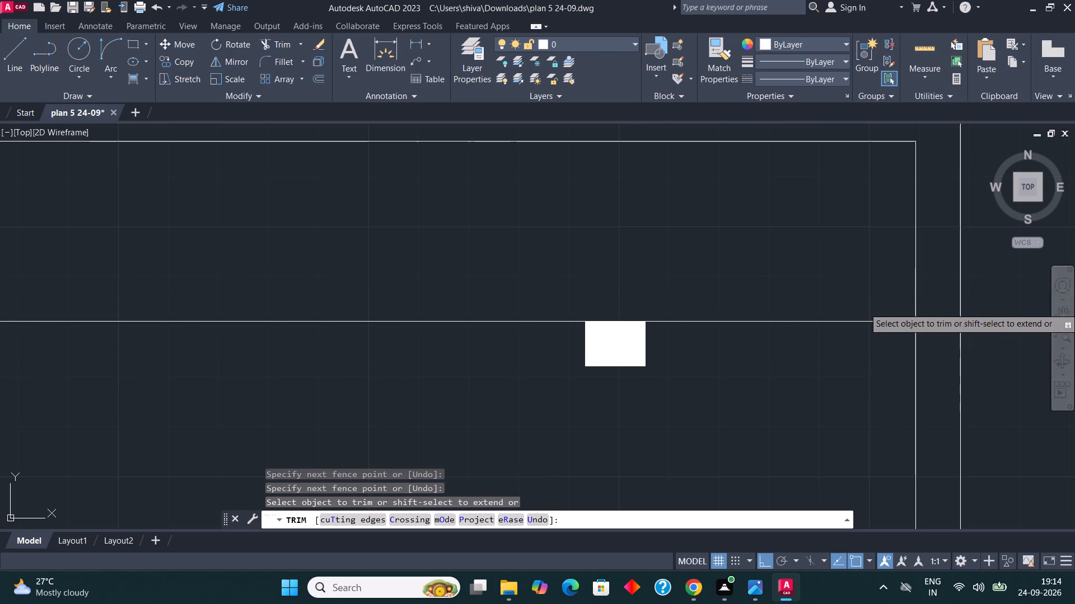
{"action": "scroll", "coordinate": [946, 296], "scroll_direction": "down", "scroll_amount": 2}
{"action": "key", "text": "Escape"}
{"action": "key", "text": "Escape"}
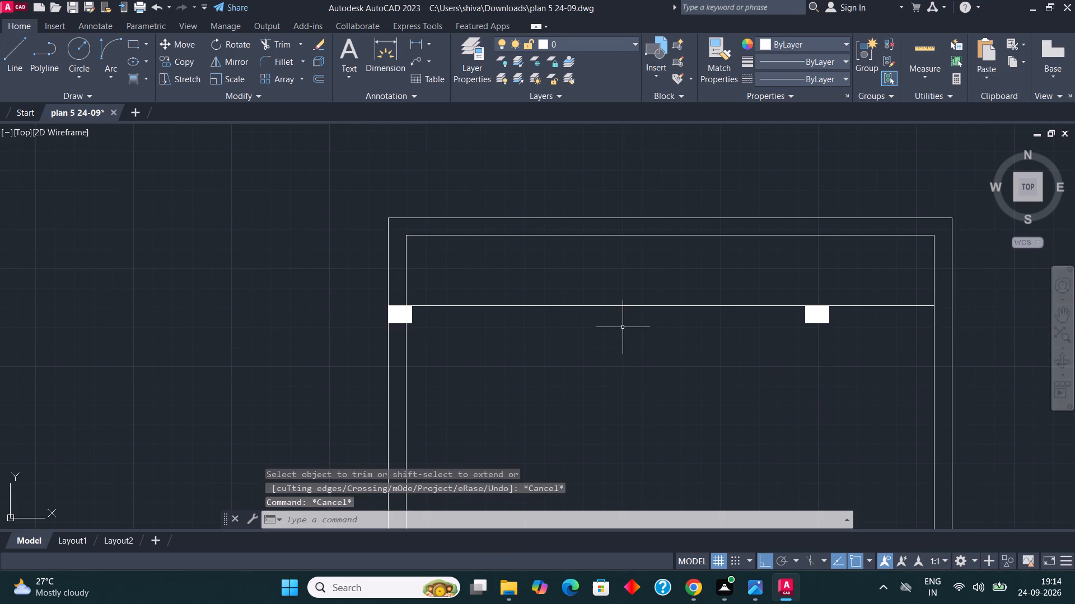
Offset the horizontal line 9" downward to form the wall running through the two upper columns.
{"action": "scroll", "coordinate": [573, 323], "scroll_direction": "up", "scroll_amount": 2}
{"action": "scroll", "coordinate": [496, 270], "scroll_direction": "down", "scroll_amount": 2}
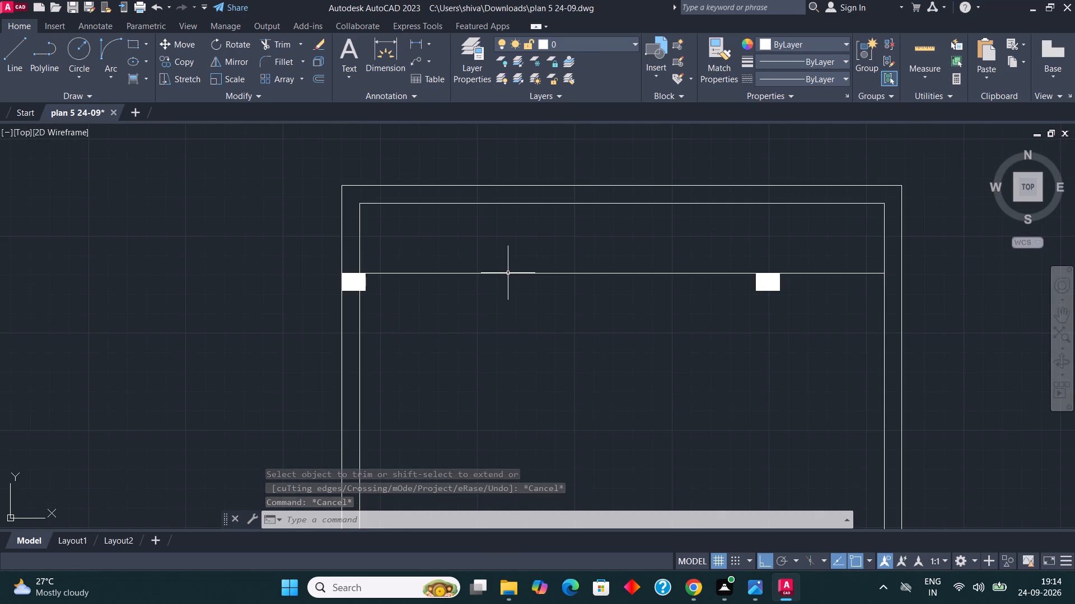
{"action": "left_click", "coordinate": [526, 305]}
{"action": "left_click", "coordinate": [500, 257]}
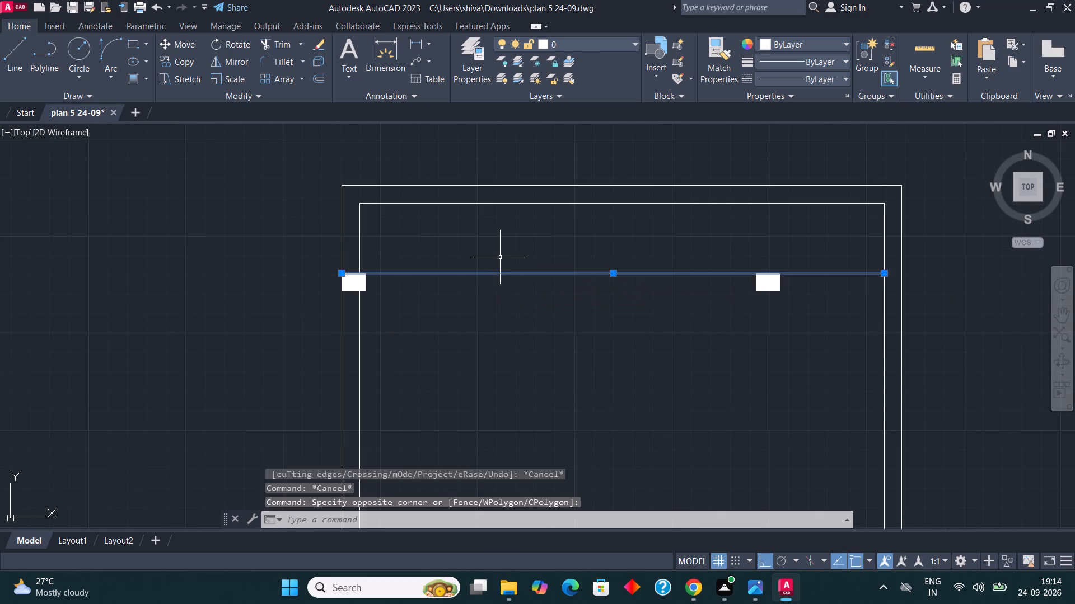
{"action": "left_click", "coordinate": [323, 78]}
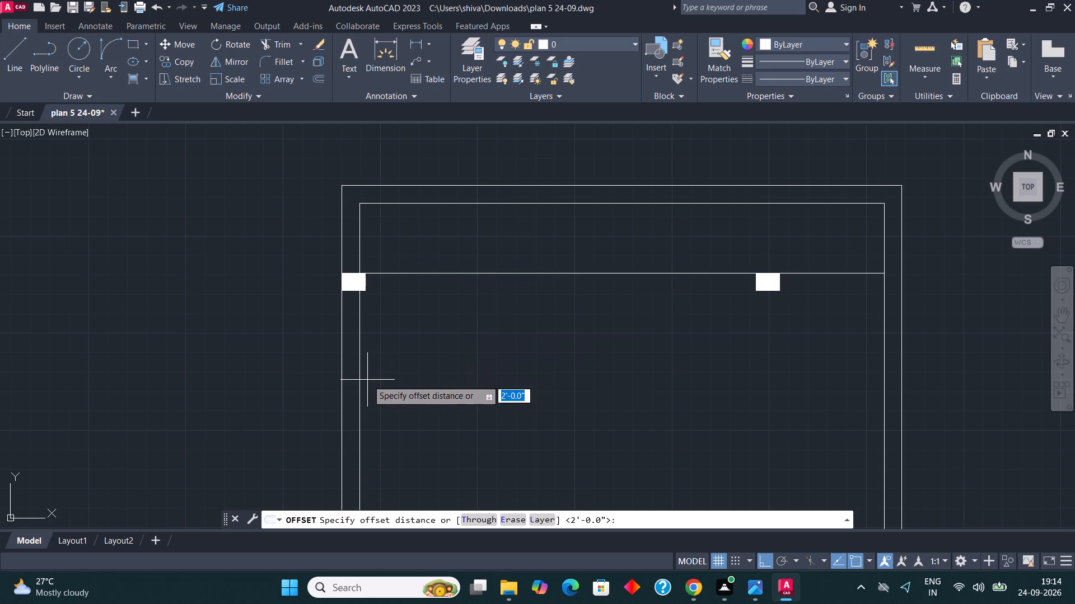
{"action": "key", "text": "9"}
{"action": "key", "text": "shift+quotedbl"}
{"action": "key", "text": "Return"}
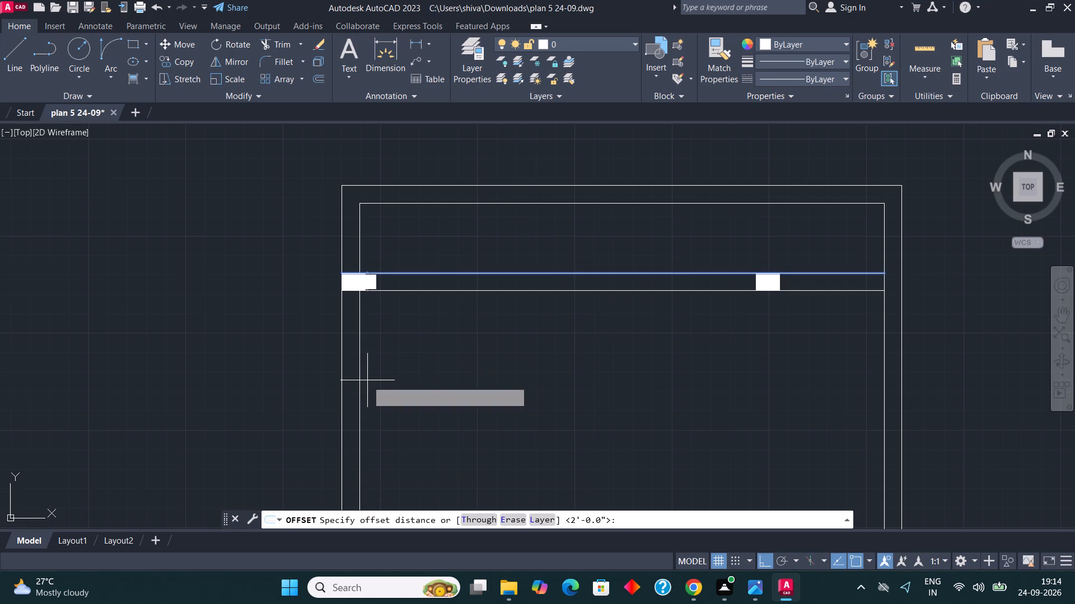
{"action": "left_click", "coordinate": [367, 381]}
{"action": "scroll", "coordinate": [493, 224], "scroll_direction": "down", "scroll_amount": 1}
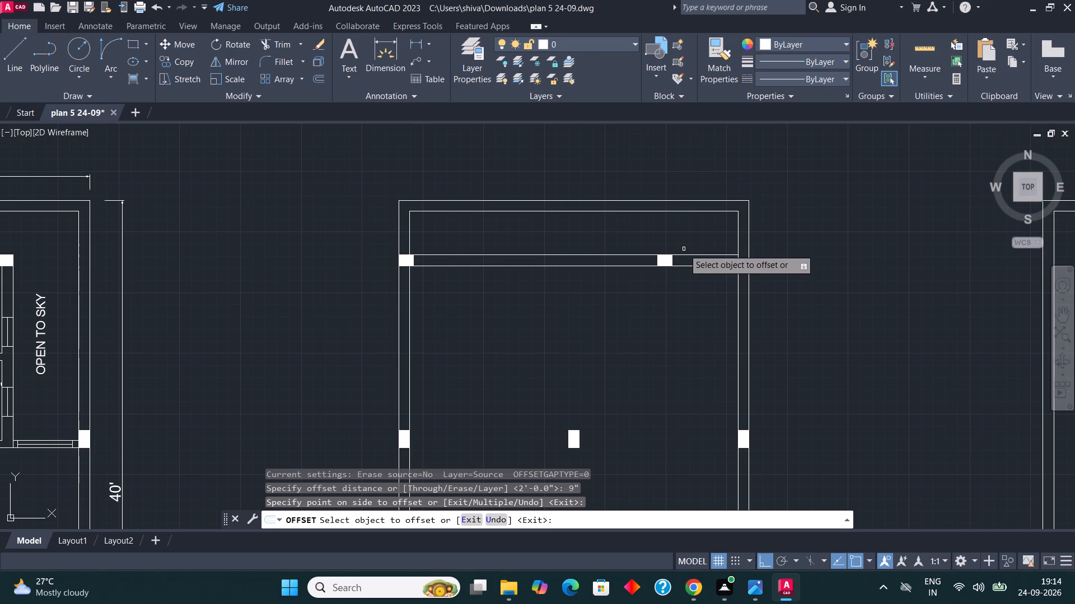
{"action": "key", "text": "Escape"}
{"action": "key", "text": "Escape"}
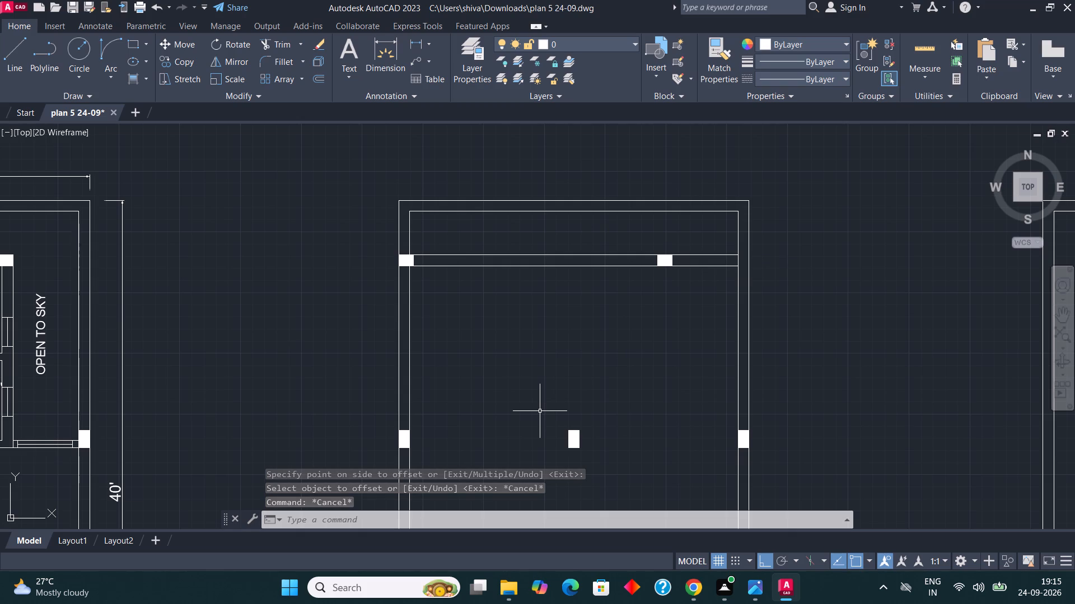
In the third floor plan, draw a line down from the upper-right column's outer corner to the middle column's bottom level, and across to the left wall's inner face.
{"action": "key", "text": "l"}
{"action": "key", "text": "Return"}
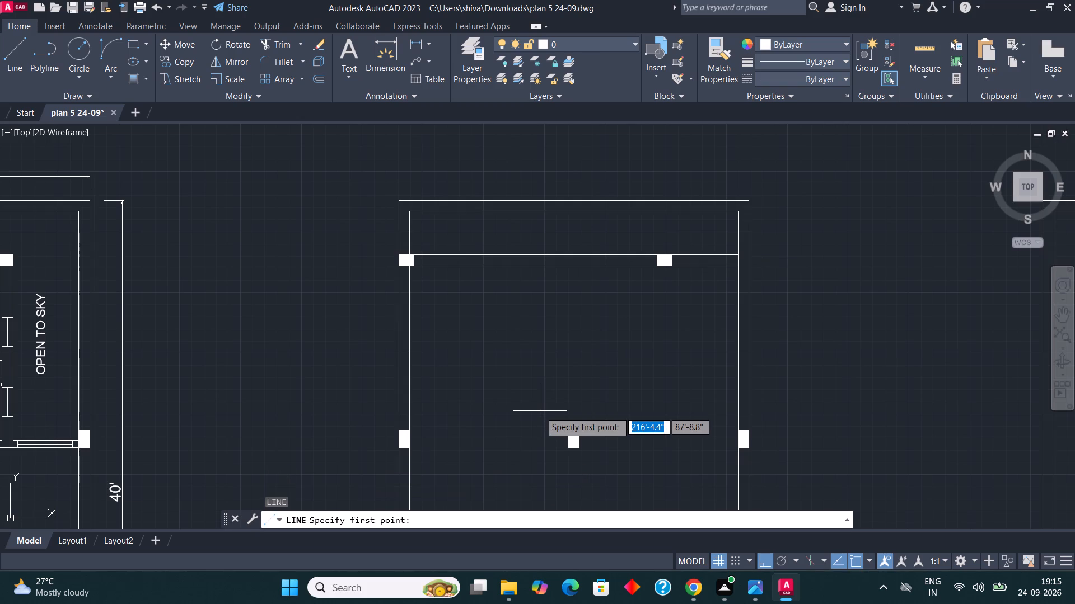
{"action": "scroll", "coordinate": [686, 242], "scroll_direction": "up", "scroll_amount": 3}
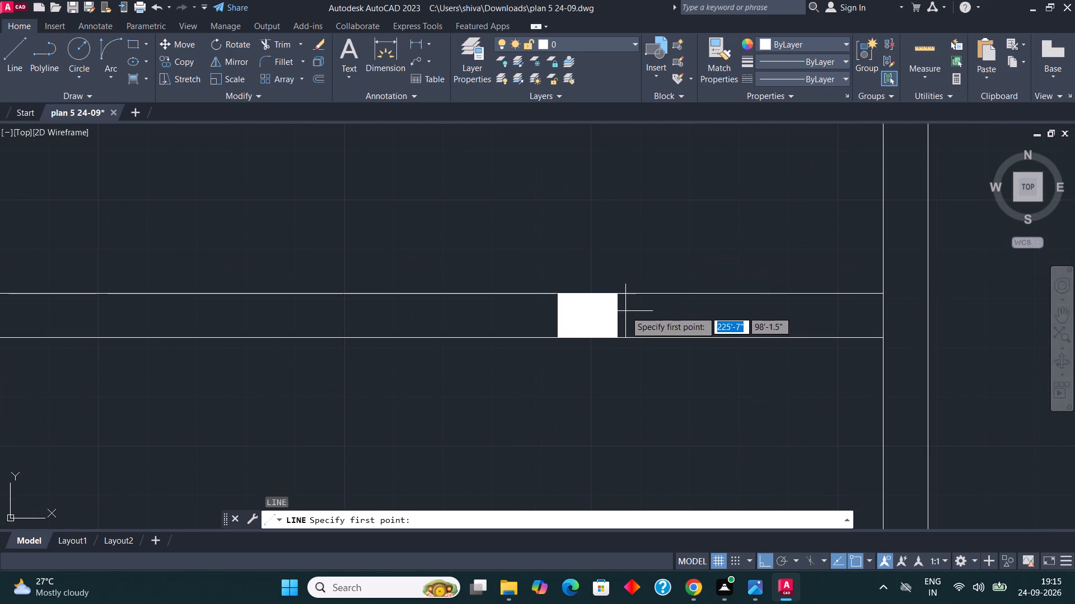
{"action": "left_click", "coordinate": [614, 294]}
{"action": "scroll", "coordinate": [622, 241], "scroll_direction": "down", "scroll_amount": 7}
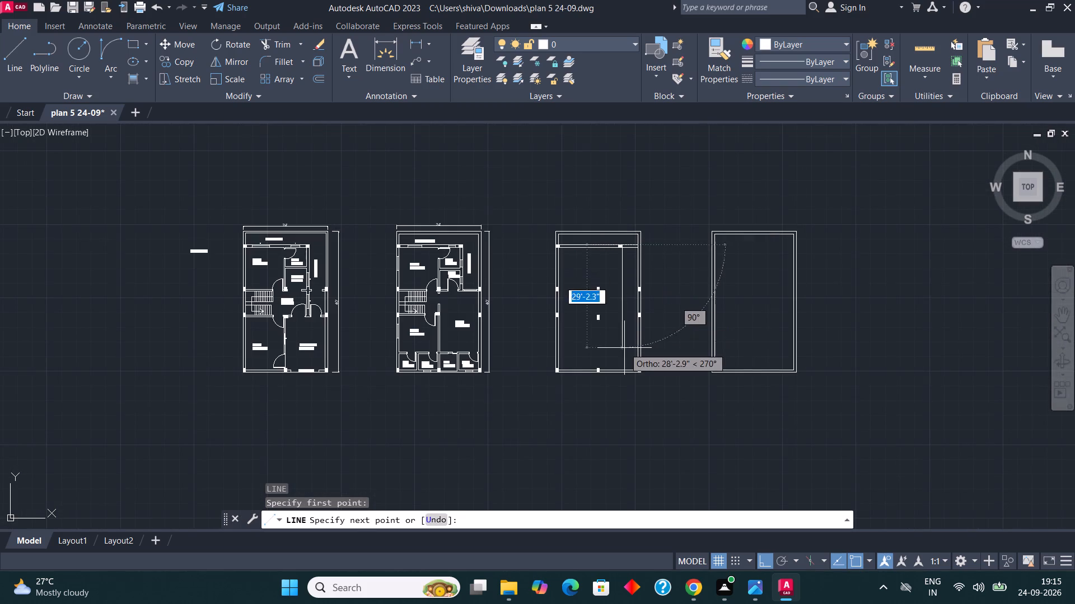
{"action": "scroll", "coordinate": [623, 356], "scroll_direction": "up", "scroll_amount": 1}
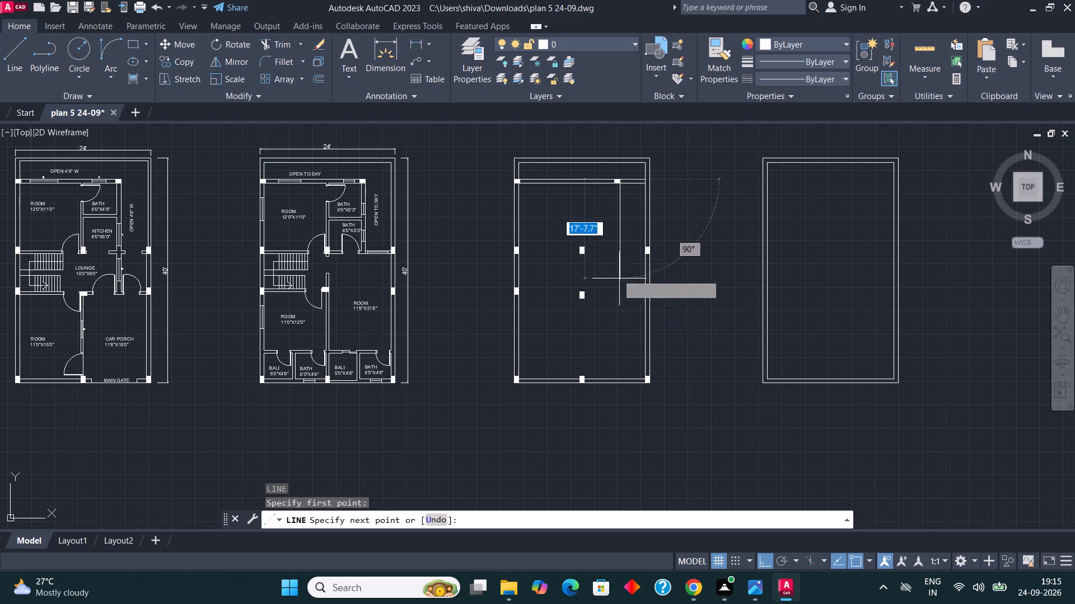
{"action": "scroll", "coordinate": [603, 265], "scroll_direction": "up", "scroll_amount": 1}
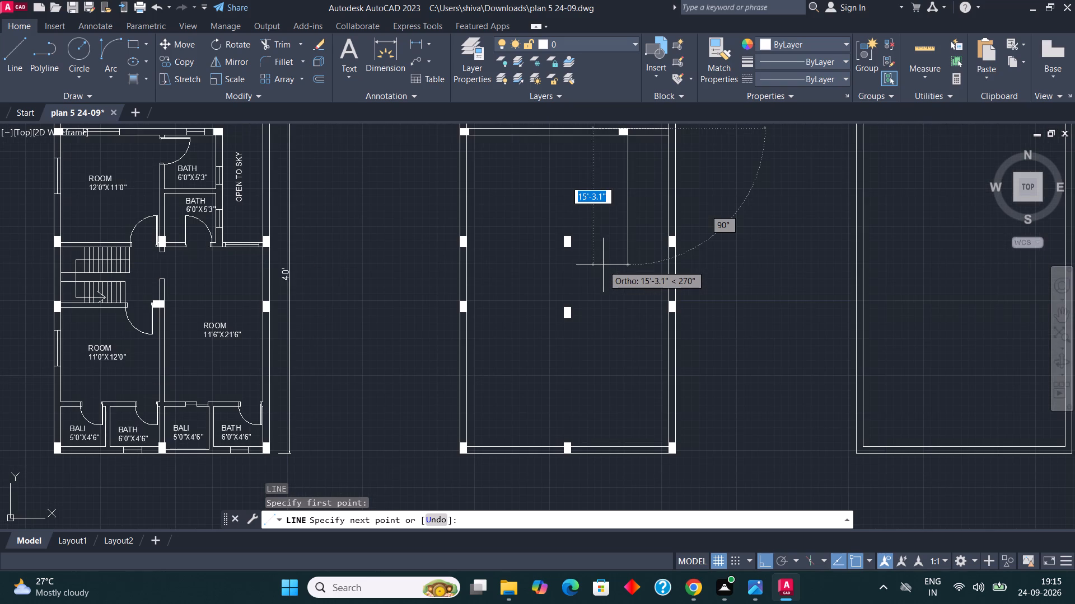
{"action": "scroll", "coordinate": [563, 244], "scroll_direction": "up", "scroll_amount": 3}
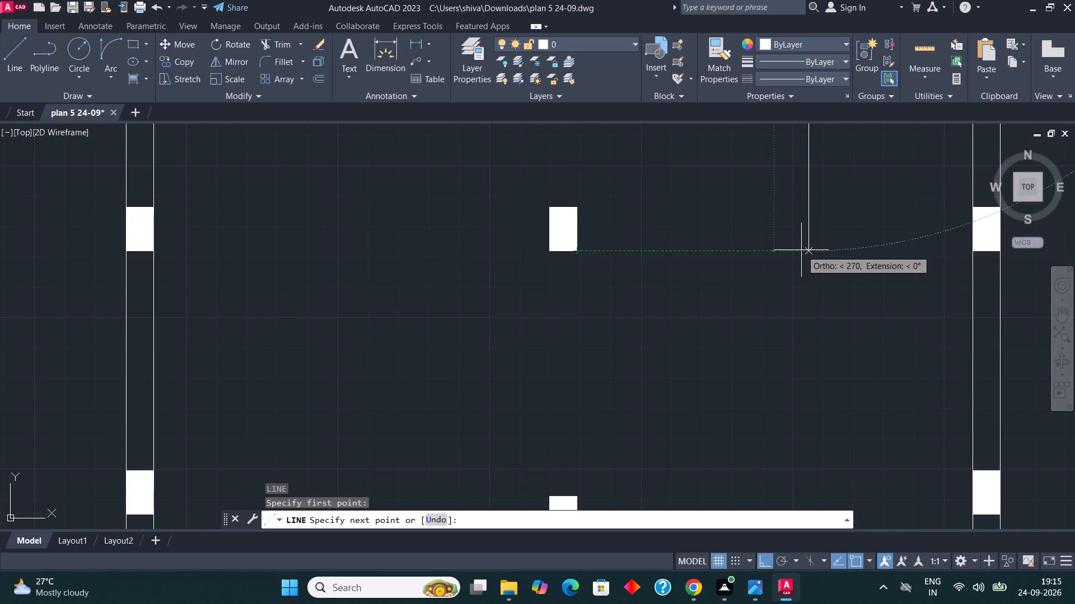
{"action": "left_click", "coordinate": [808, 250]}
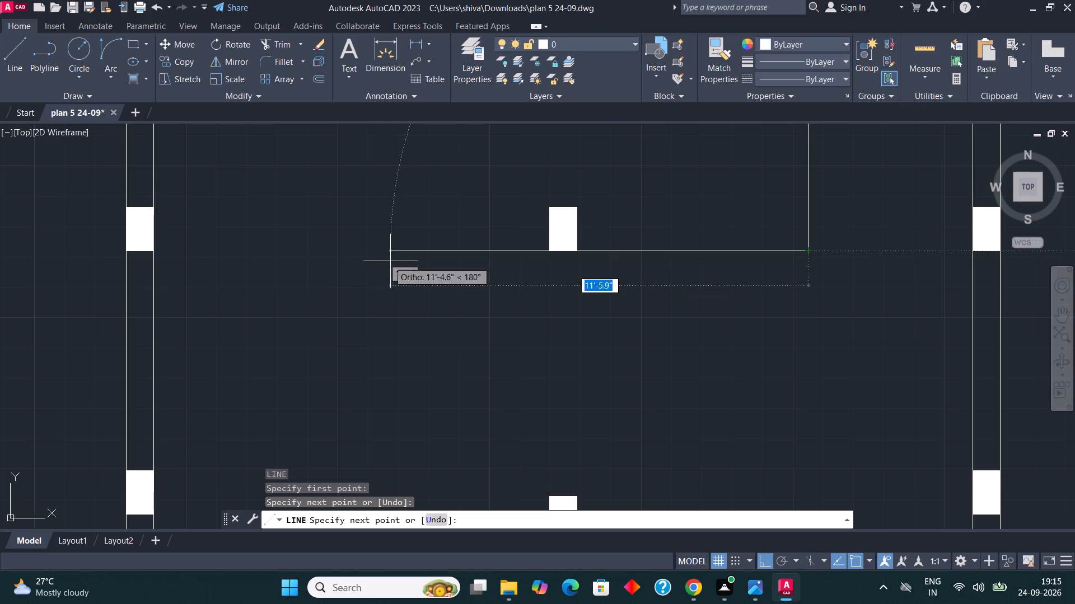
{"action": "left_click", "coordinate": [156, 256]}
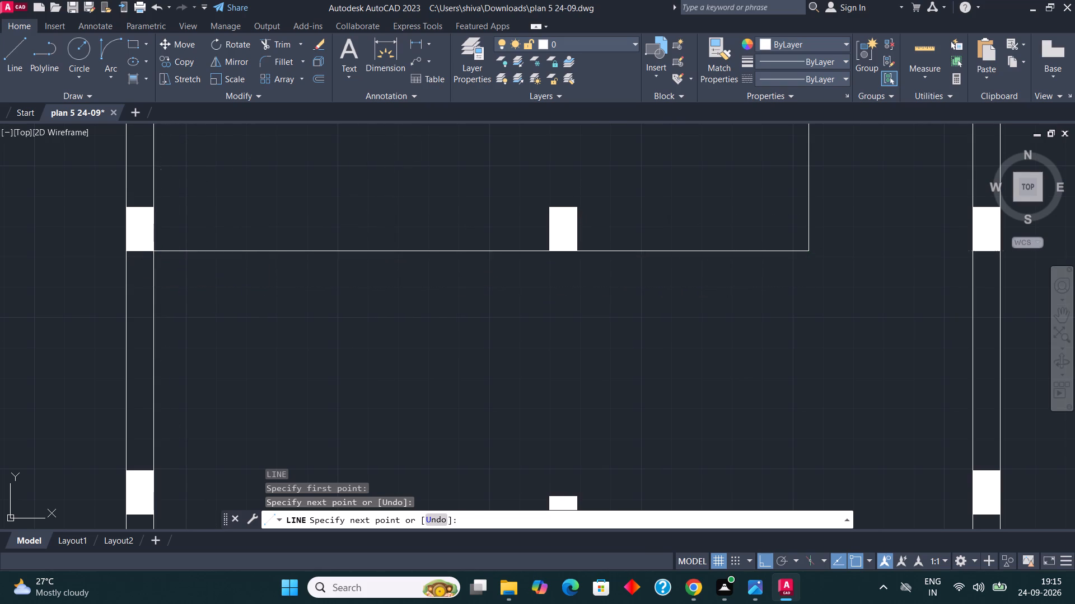
{"action": "key", "text": "Escape"}
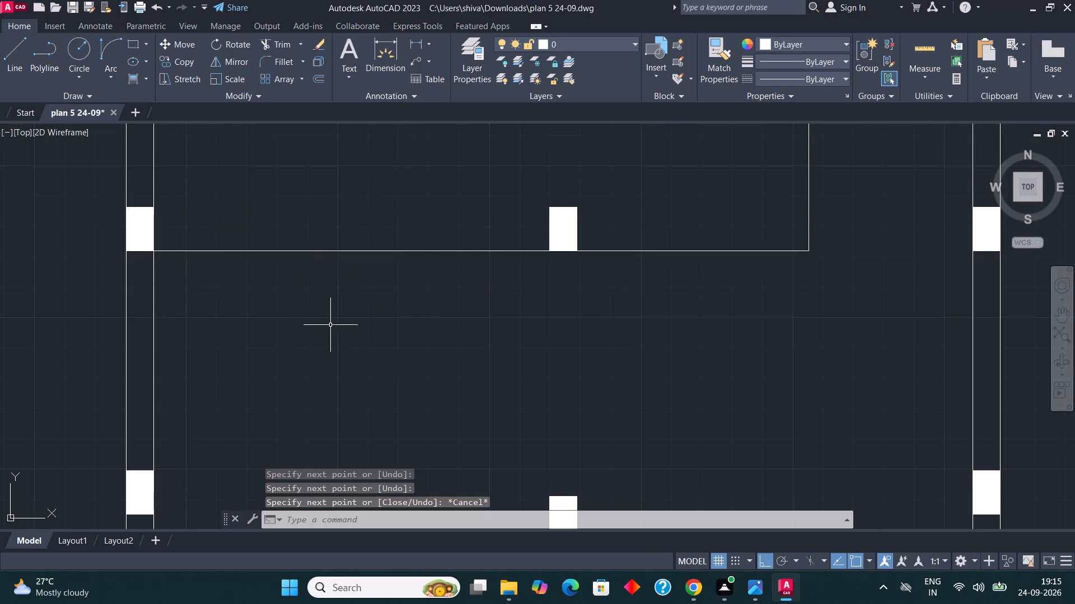
Offset the new horizontal line 6" upward to form the lower wall through the middle column.
{"action": "scroll", "coordinate": [448, 342], "scroll_direction": "down", "scroll_amount": 1}
{"action": "scroll", "coordinate": [423, 286], "scroll_direction": "up", "scroll_amount": 1}
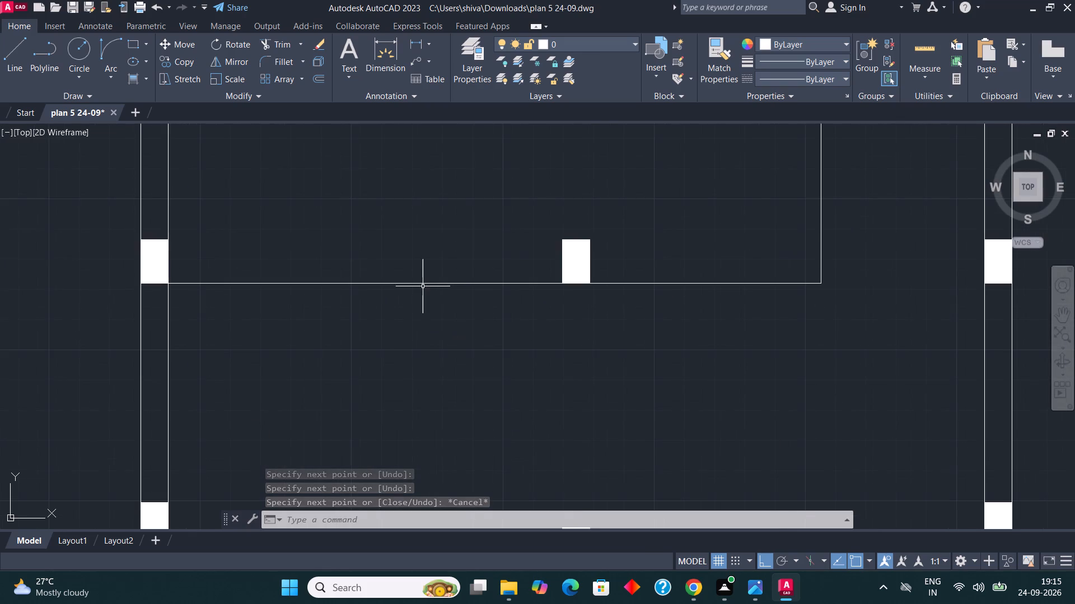
{"action": "scroll", "coordinate": [474, 339], "scroll_direction": "down", "scroll_amount": 1}
{"action": "left_click", "coordinate": [464, 320]}
{"action": "left_click", "coordinate": [422, 236]}
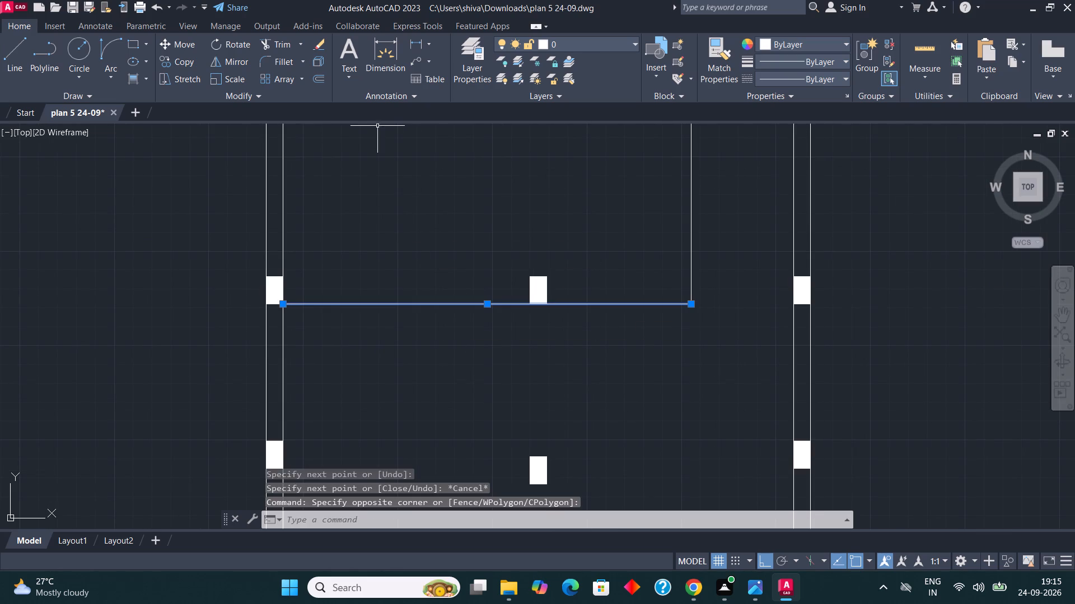
{"action": "left_click", "coordinate": [321, 82]}
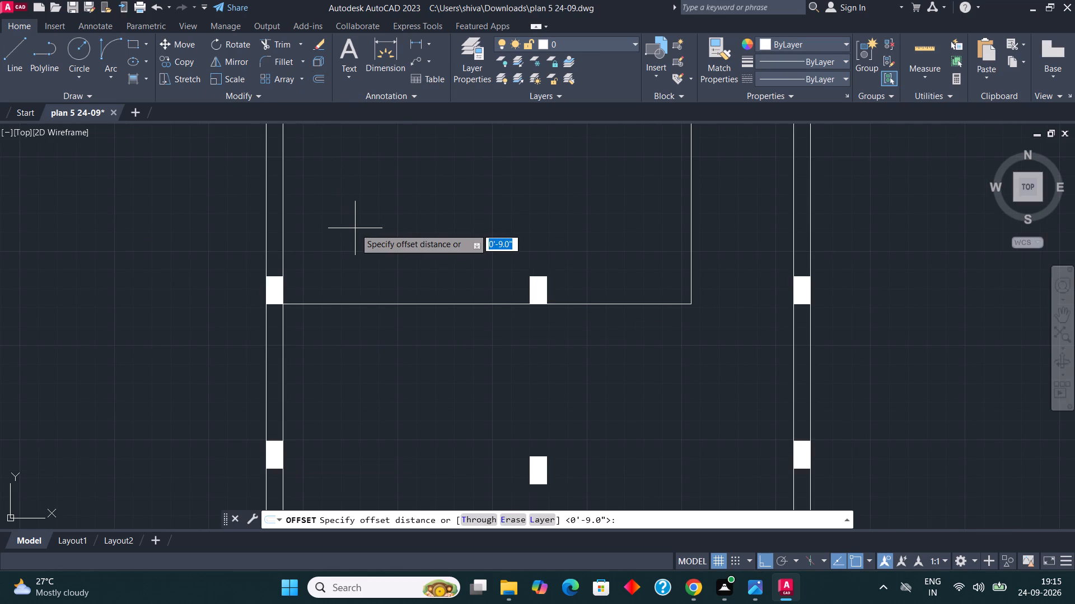
{"action": "type", "text": "6\""}
{"action": "key", "text": "Return"}
{"action": "left_click", "coordinate": [353, 238]}
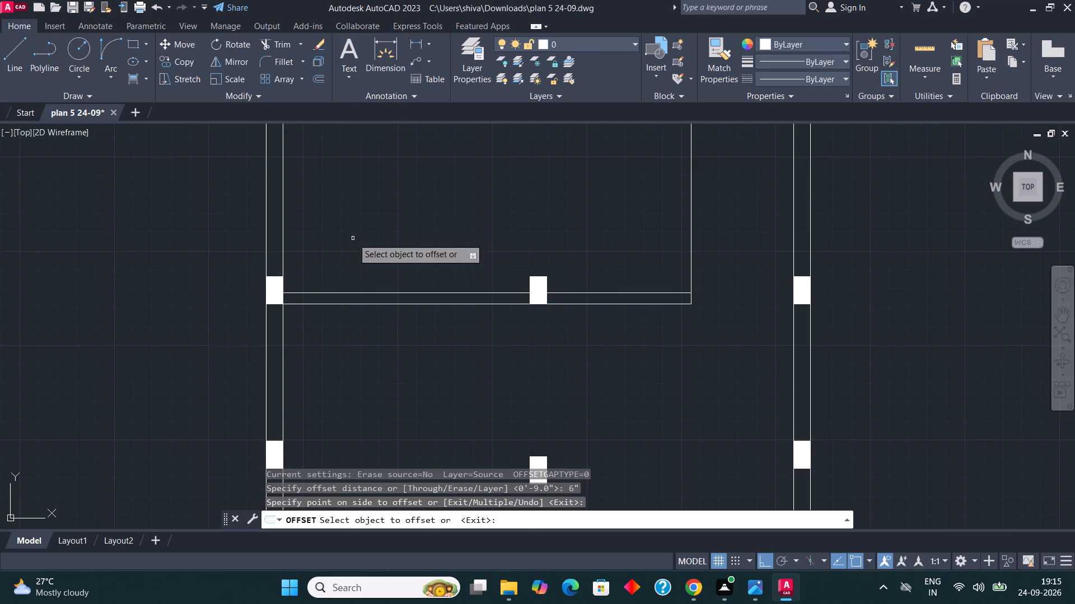
Offset the vertical line below the upper-right column 9" inward to form the room's right wall.
{"action": "scroll", "coordinate": [439, 503], "scroll_direction": "down", "scroll_amount": 1}
{"action": "scroll", "coordinate": [473, 404], "scroll_direction": "down", "scroll_amount": 2}
{"action": "scroll", "coordinate": [563, 317], "scroll_direction": "up", "scroll_amount": 1}
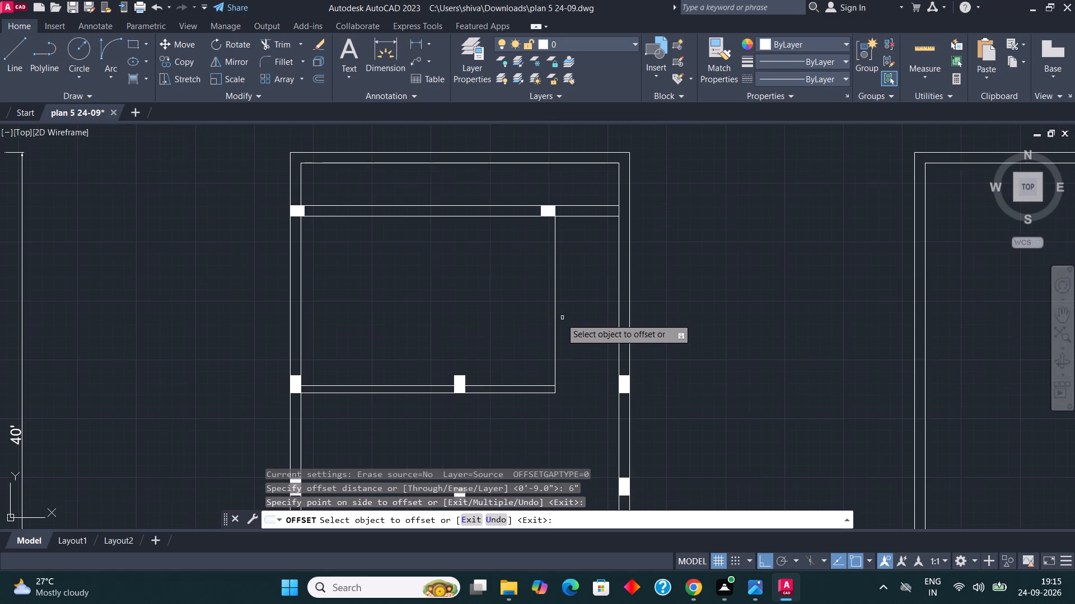
{"action": "left_click", "coordinate": [555, 322]}
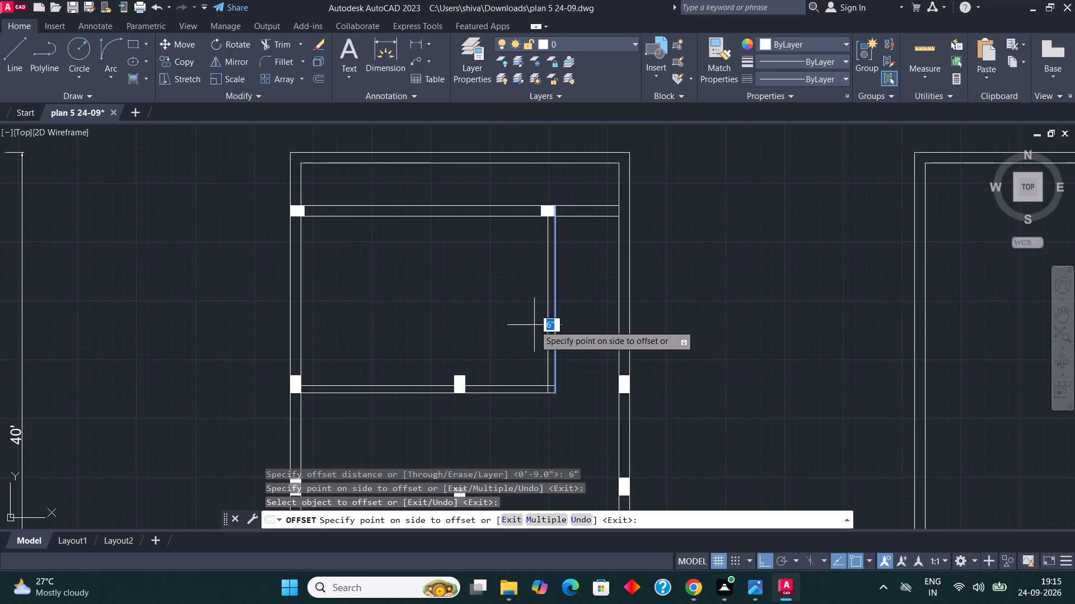
{"action": "key", "text": "9"}
{"action": "key", "text": "shift+quotedbl"}
{"action": "key", "text": "Return"}
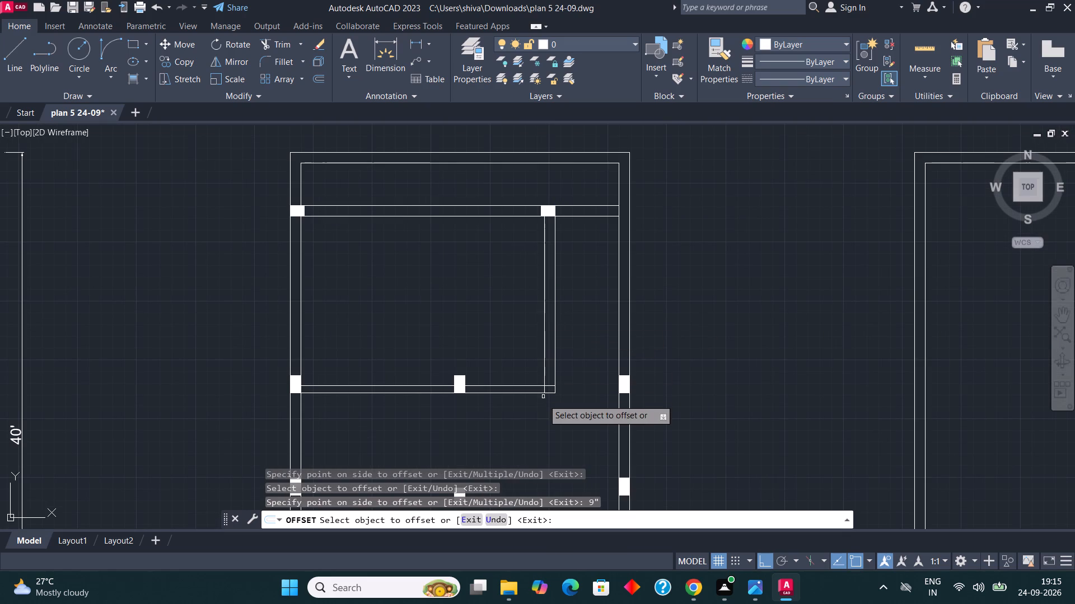
{"action": "scroll", "coordinate": [543, 399], "scroll_direction": "up", "scroll_amount": 2}
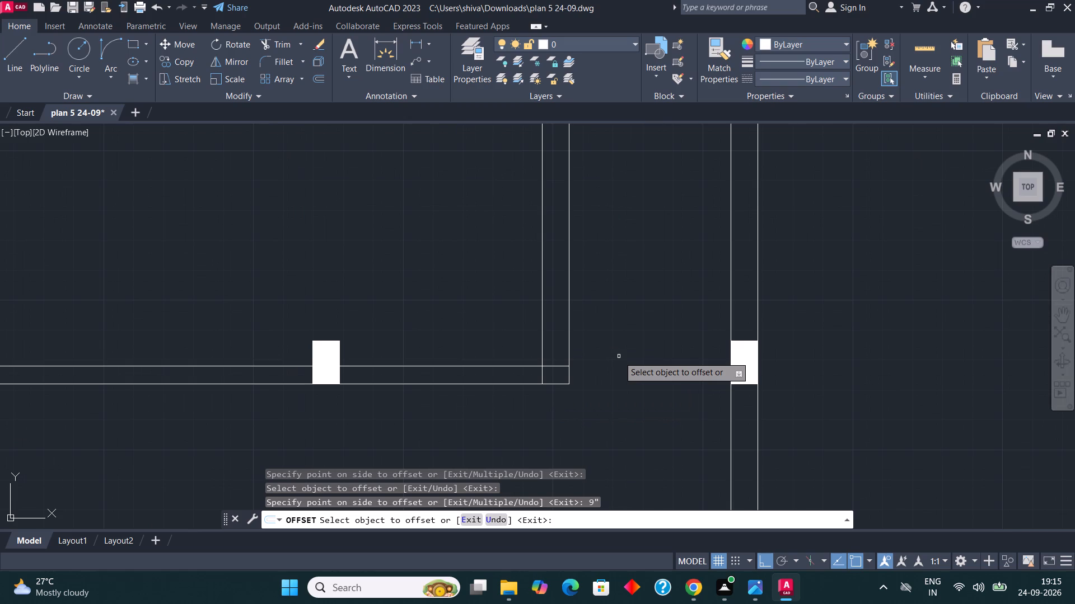
{"action": "key", "text": "Escape"}
{"action": "key", "text": "Escape"}
Trim the overlapping inner line ends where the room's right wall meets its lower wall.
{"action": "type", "text": "TR"}
{"action": "key", "text": "Return"}
{"action": "scroll", "coordinate": [550, 357], "scroll_direction": "up", "scroll_amount": 2}
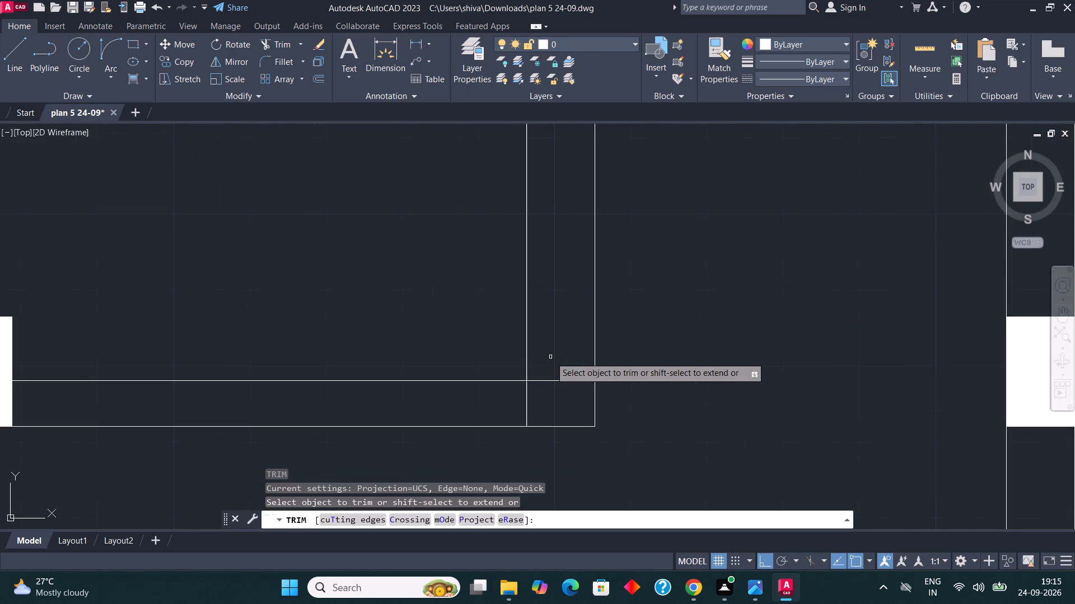
{"action": "left_click", "coordinate": [550, 357]}
{"action": "left_click", "coordinate": [523, 422]}
{"action": "scroll", "coordinate": [558, 400], "scroll_direction": "down", "scroll_amount": 2}
{"action": "scroll", "coordinate": [631, 411], "scroll_direction": "down", "scroll_amount": 2}
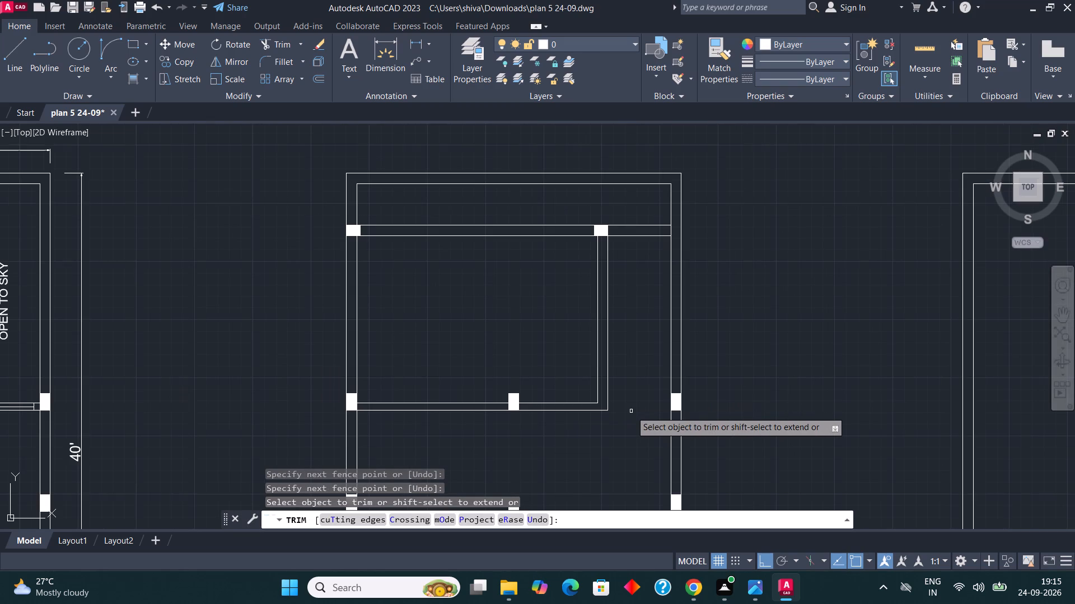
{"action": "key", "text": "Escape"}
{"action": "key", "text": "Escape"}
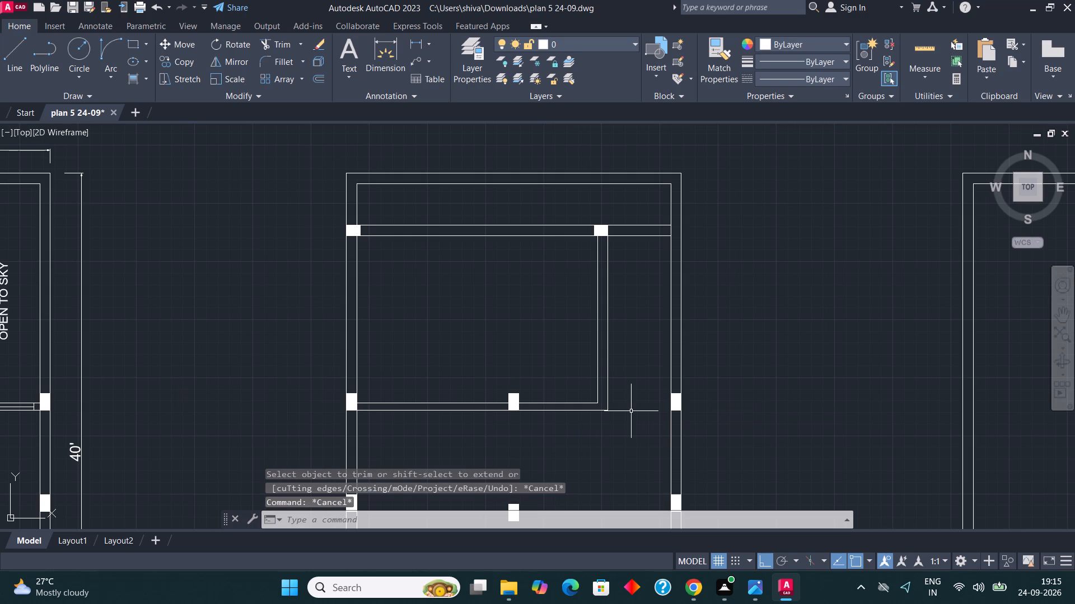
Examine the second floor plan's upper room and bath layout in comparison with the third plan's new walls.
{"action": "scroll", "coordinate": [597, 232], "scroll_direction": "down", "scroll_amount": 1}
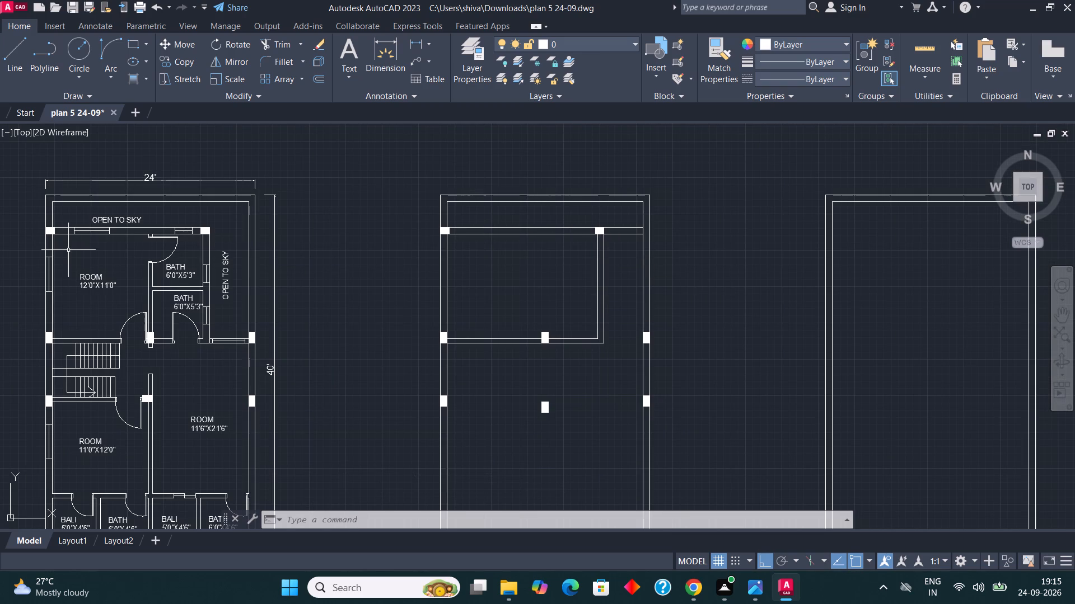
{"action": "scroll", "coordinate": [87, 214], "scroll_direction": "up", "scroll_amount": 3}
{"action": "scroll", "coordinate": [348, 244], "scroll_direction": "down", "scroll_amount": 1}
{"action": "scroll", "coordinate": [251, 266], "scroll_direction": "up", "scroll_amount": 2}
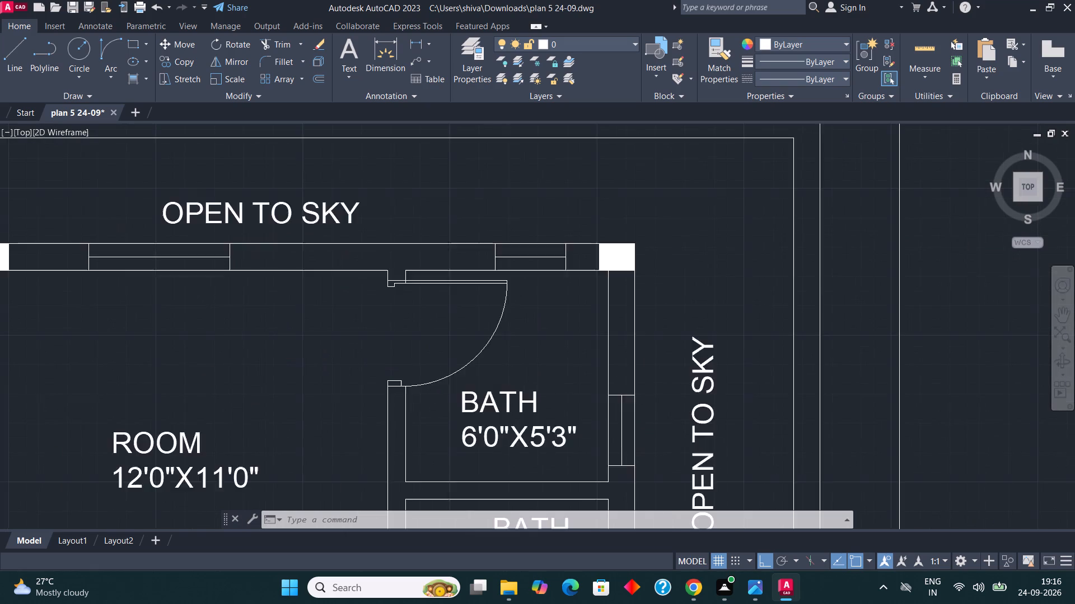
{"action": "scroll", "coordinate": [381, 248], "scroll_direction": "down", "scroll_amount": 3}
{"action": "scroll", "coordinate": [329, 249], "scroll_direction": "down", "scroll_amount": 2}
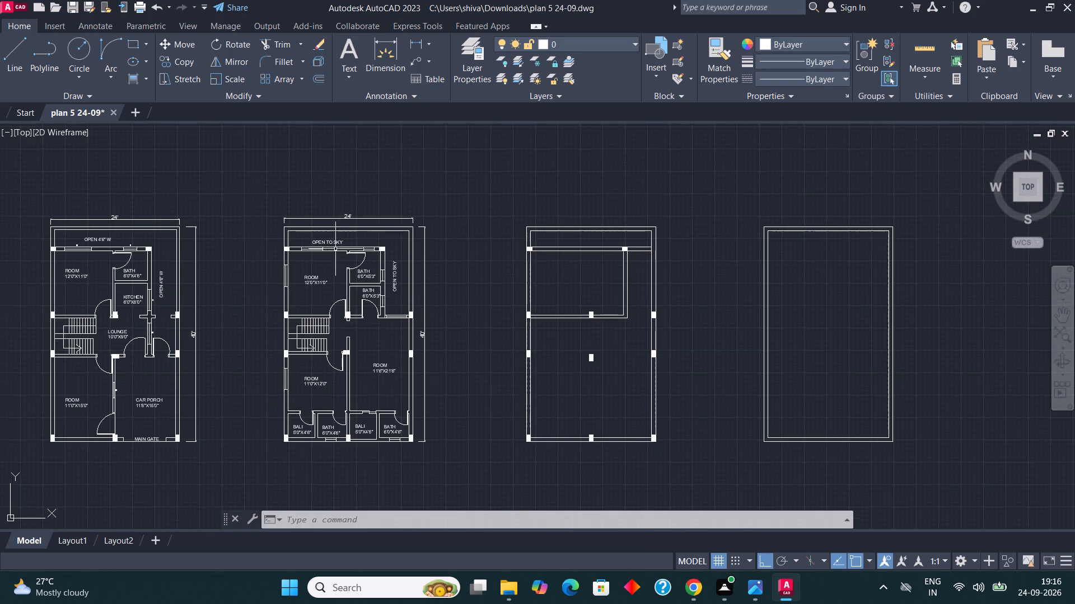
{"action": "scroll", "coordinate": [335, 249], "scroll_direction": "up", "scroll_amount": 1}
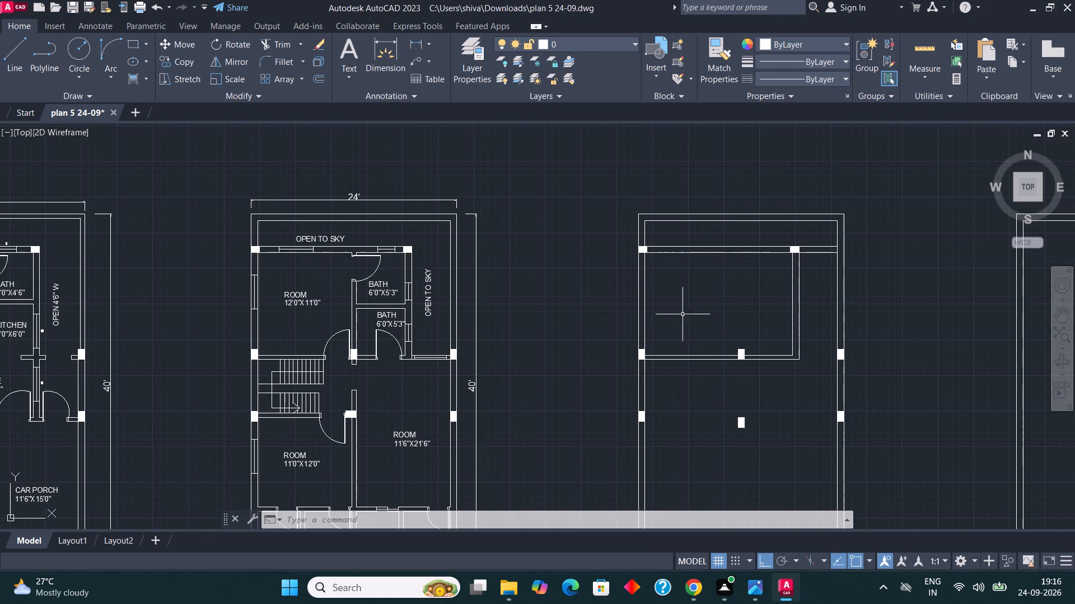
{"action": "scroll", "coordinate": [368, 324], "scroll_direction": "up", "scroll_amount": 2}
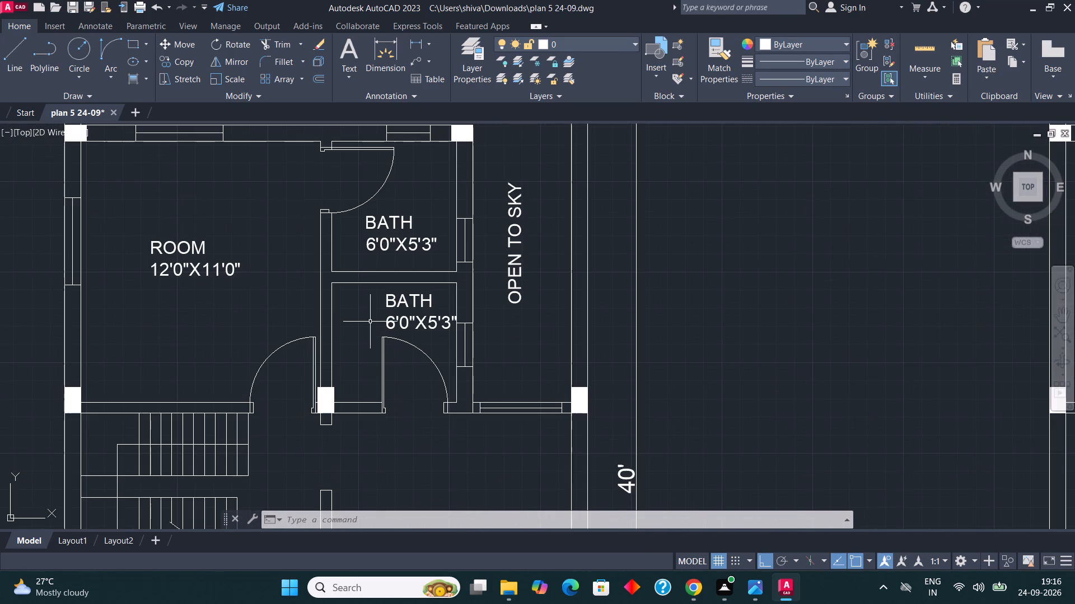
Copy the second plan's bath partitions, upper bath door and top-wall windows into the third plan, based on the upper-left column's lower-left corner.
{"action": "left_click", "coordinate": [354, 324]}
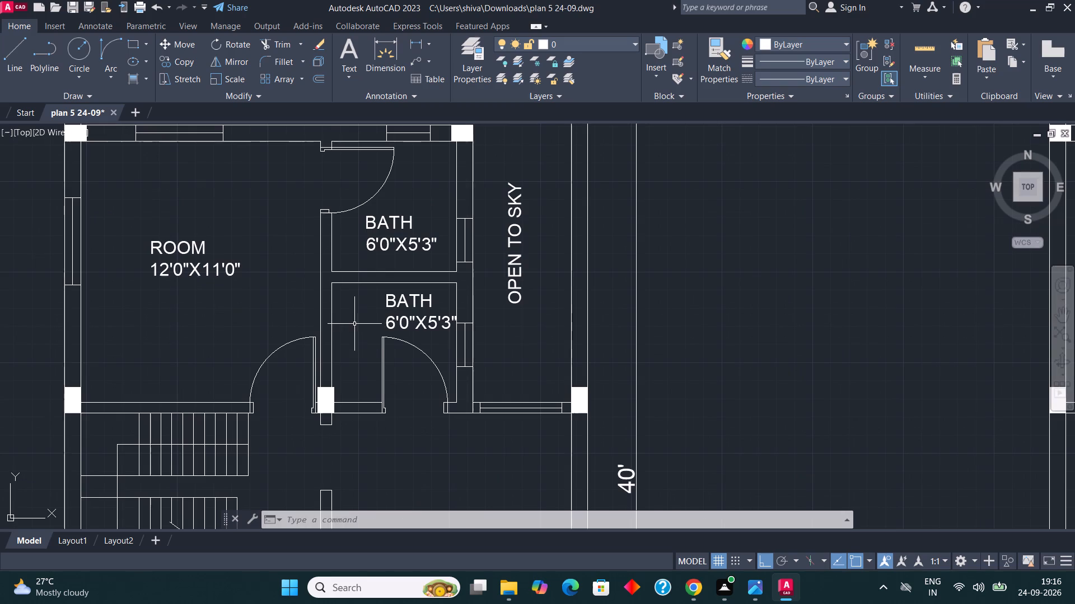
{"action": "left_click", "coordinate": [307, 277]}
{"action": "scroll", "coordinate": [329, 257], "scroll_direction": "up", "scroll_amount": 1}
{"action": "left_click_drag", "start_coordinate": [343, 251], "coordinate": [331, 251]}
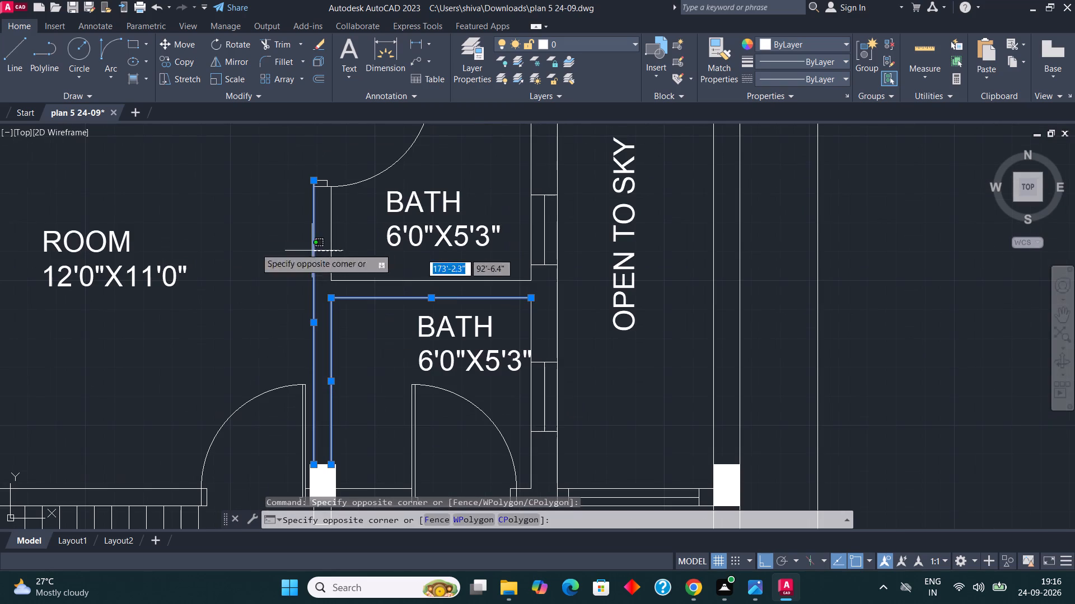
{"action": "left_click", "coordinate": [246, 247]}
{"action": "scroll", "coordinate": [300, 300], "scroll_direction": "down", "scroll_amount": 1}
{"action": "scroll", "coordinate": [346, 226], "scroll_direction": "up", "scroll_amount": 2}
{"action": "left_click", "coordinate": [342, 279]}
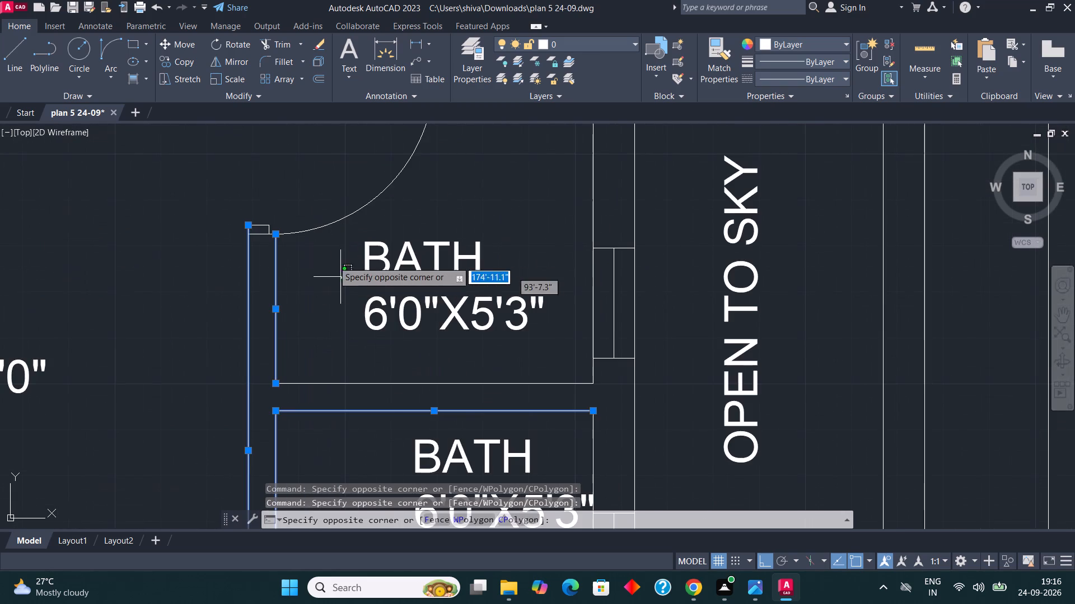
{"action": "scroll", "coordinate": [330, 254], "scroll_direction": "down", "scroll_amount": 2}
{"action": "scroll", "coordinate": [282, 170], "scroll_direction": "up", "scroll_amount": 2}
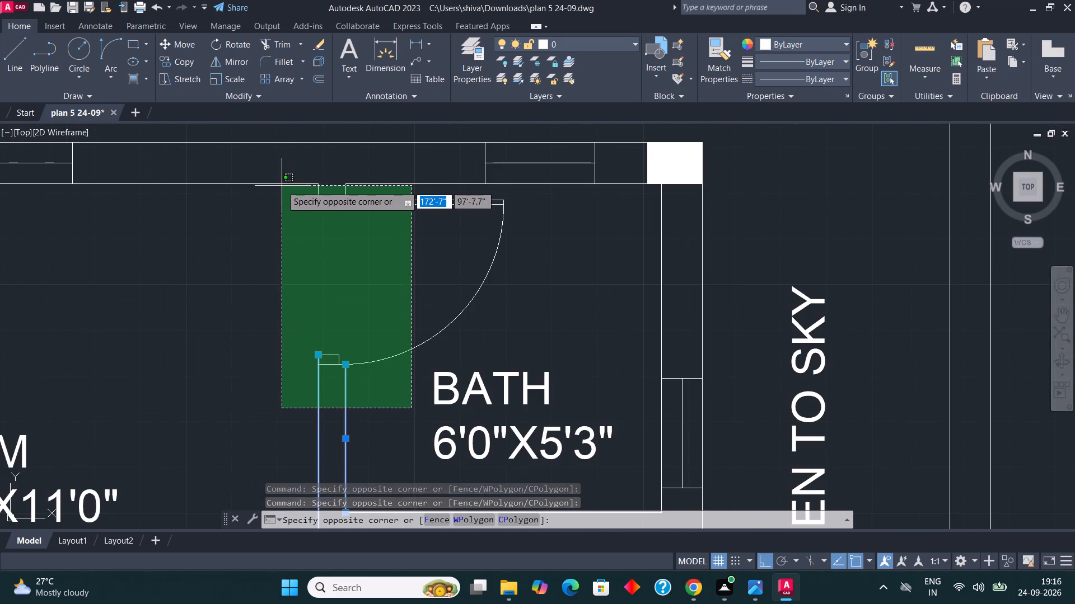
{"action": "scroll", "coordinate": [282, 186], "scroll_direction": "up", "scroll_amount": 1}
{"action": "left_click", "coordinate": [287, 210]}
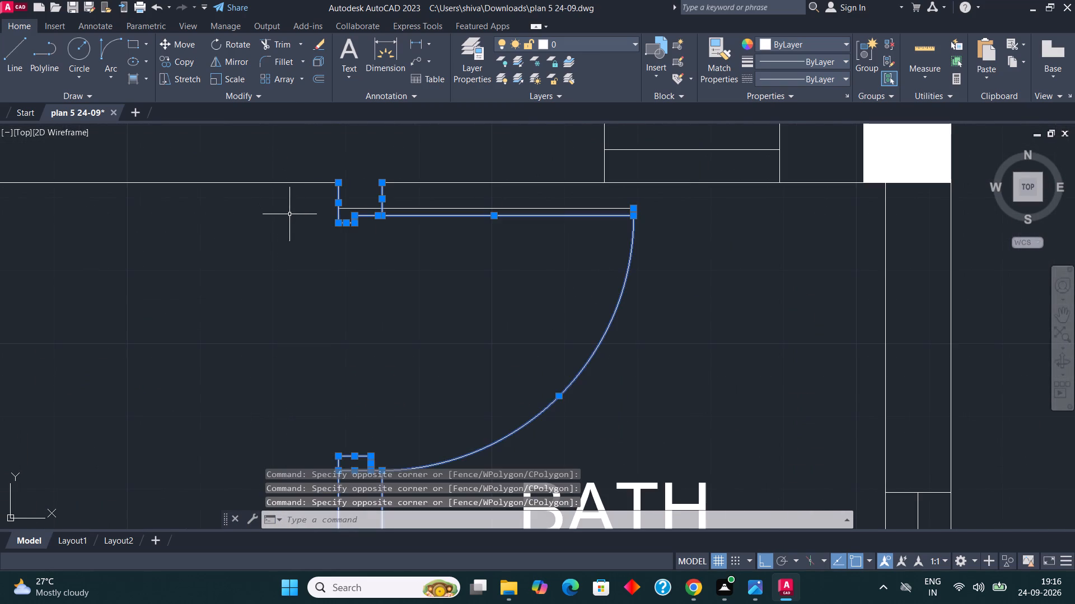
{"action": "scroll", "coordinate": [361, 177], "scroll_direction": "down", "scroll_amount": 1}
{"action": "scroll", "coordinate": [362, 192], "scroll_direction": "up", "scroll_amount": 2}
{"action": "left_click_drag", "start_coordinate": [430, 233], "coordinate": [423, 228]}
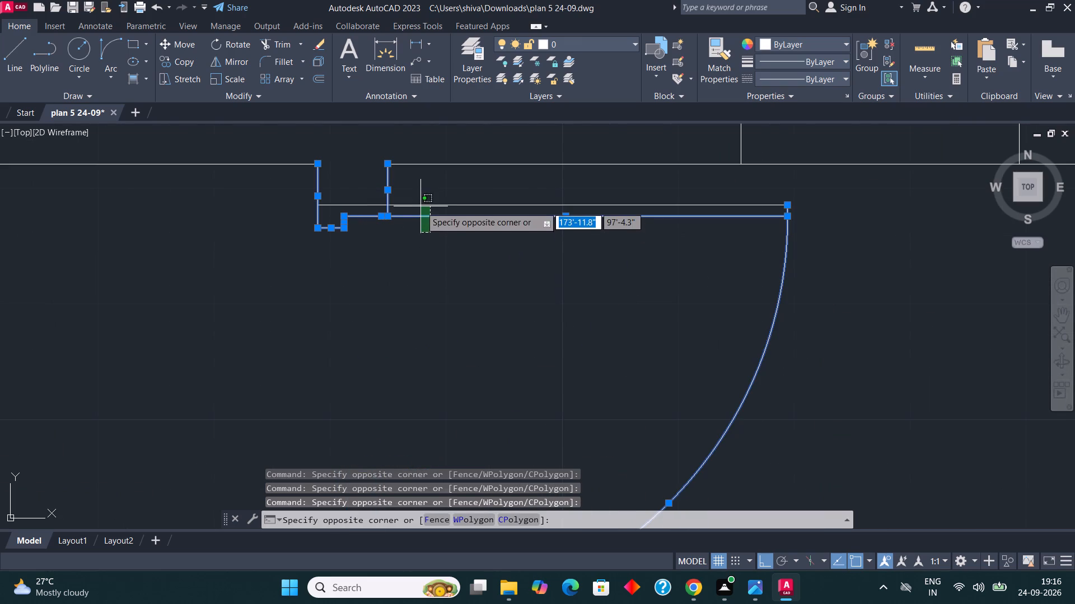
{"action": "left_click", "coordinate": [418, 204]}
{"action": "scroll", "coordinate": [368, 217], "scroll_direction": "up", "scroll_amount": 2}
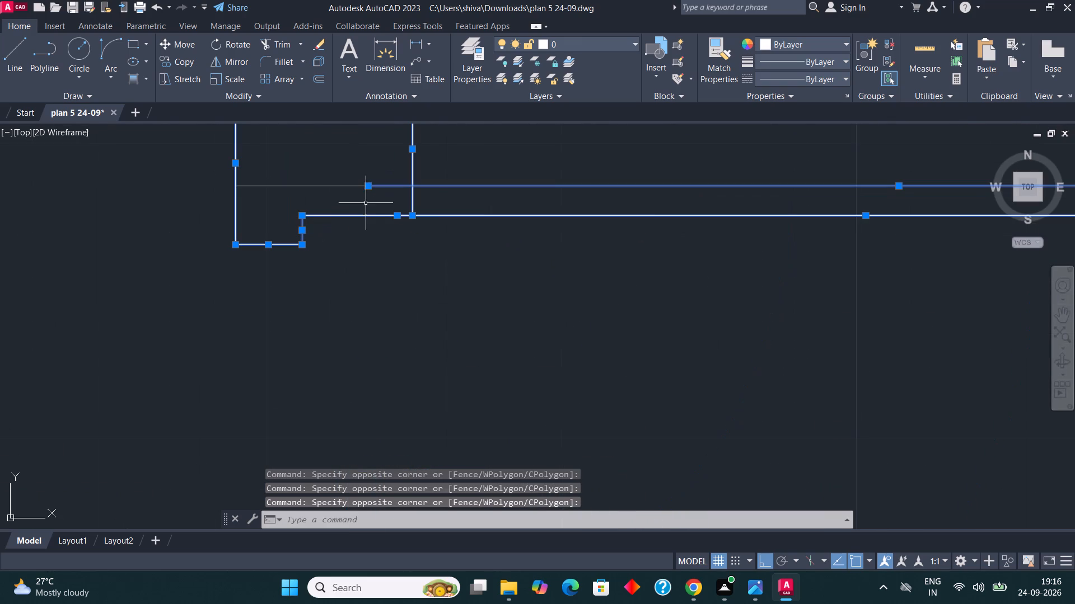
{"action": "left_click", "coordinate": [366, 202]}
{"action": "left_click", "coordinate": [309, 162]}
{"action": "scroll", "coordinate": [344, 252], "scroll_direction": "down", "scroll_amount": 7}
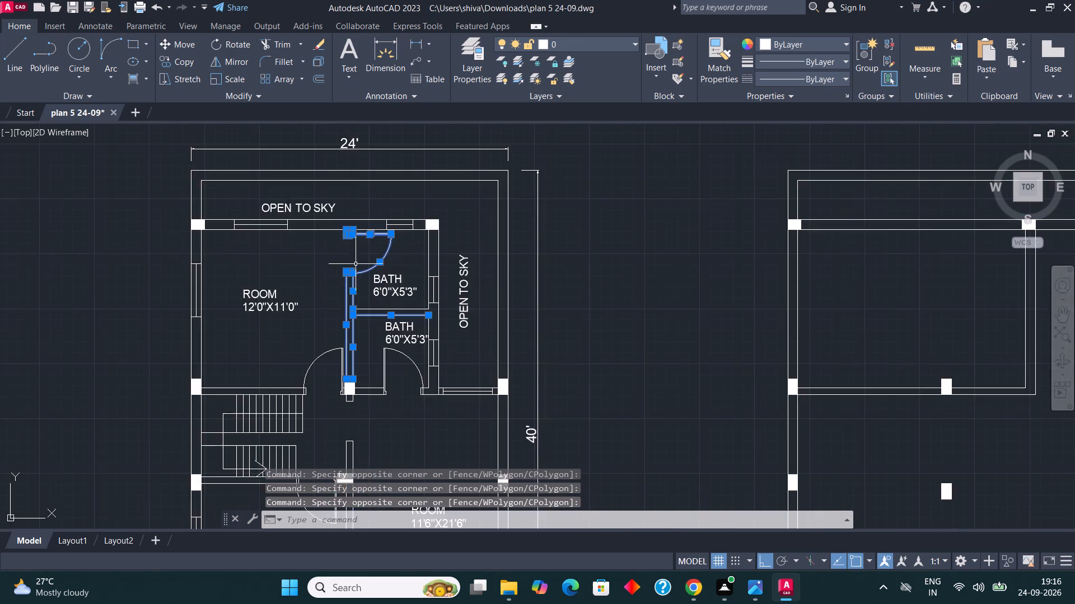
{"action": "scroll", "coordinate": [344, 310], "scroll_direction": "up", "scroll_amount": 2}
{"action": "left_click", "coordinate": [392, 315]}
{"action": "left_click", "coordinate": [385, 298]}
{"action": "scroll", "coordinate": [372, 291], "scroll_direction": "down", "scroll_amount": 2}
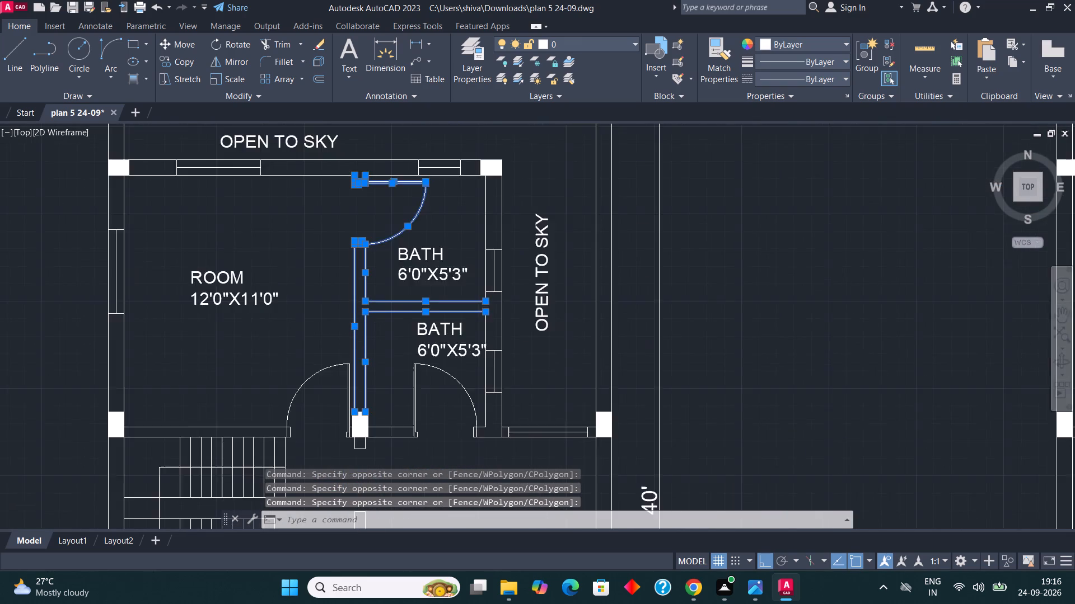
{"action": "scroll", "coordinate": [395, 222], "scroll_direction": "up", "scroll_amount": 2}
{"action": "scroll", "coordinate": [478, 197], "scroll_direction": "up", "scroll_amount": 2}
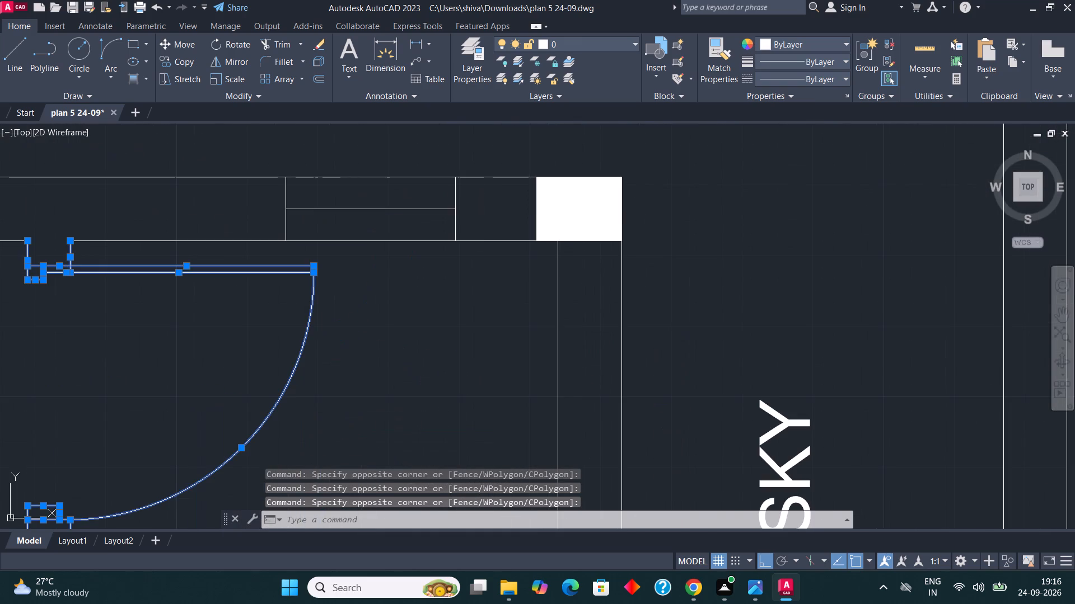
{"action": "left_click", "coordinate": [483, 221]}
{"action": "left_click", "coordinate": [267, 195]}
{"action": "scroll", "coordinate": [452, 222], "scroll_direction": "down", "scroll_amount": 2}
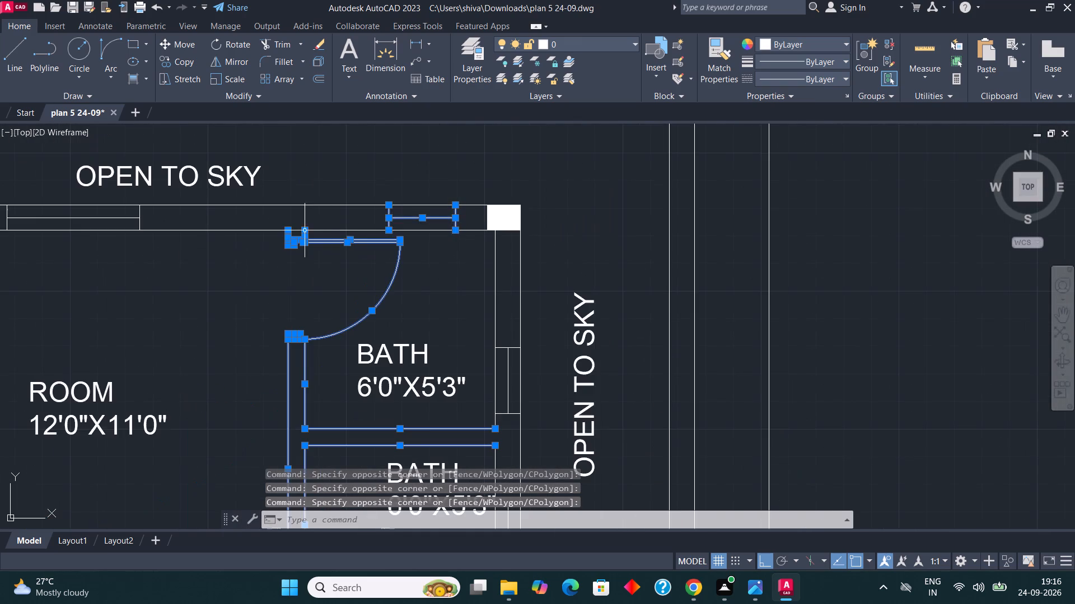
{"action": "scroll", "coordinate": [307, 231], "scroll_direction": "up", "scroll_amount": 3}
{"action": "scroll", "coordinate": [483, 230], "scroll_direction": "down", "scroll_amount": 3}
{"action": "scroll", "coordinate": [209, 220], "scroll_direction": "up", "scroll_amount": 2}
{"action": "scroll", "coordinate": [387, 231], "scroll_direction": "down", "scroll_amount": 1}
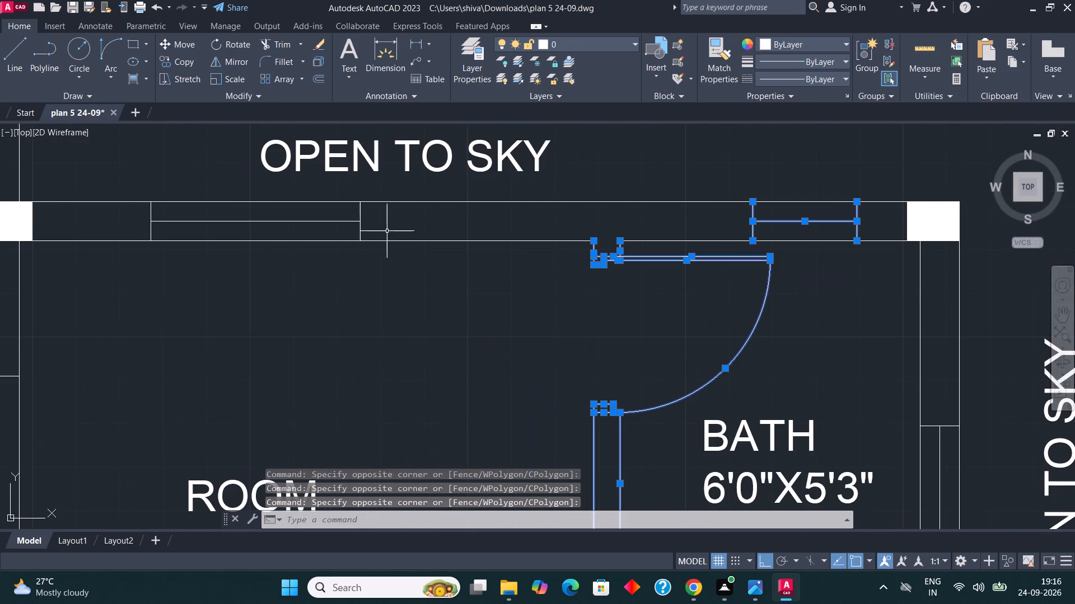
{"action": "left_click", "coordinate": [385, 231]}
{"action": "left_click", "coordinate": [108, 218]}
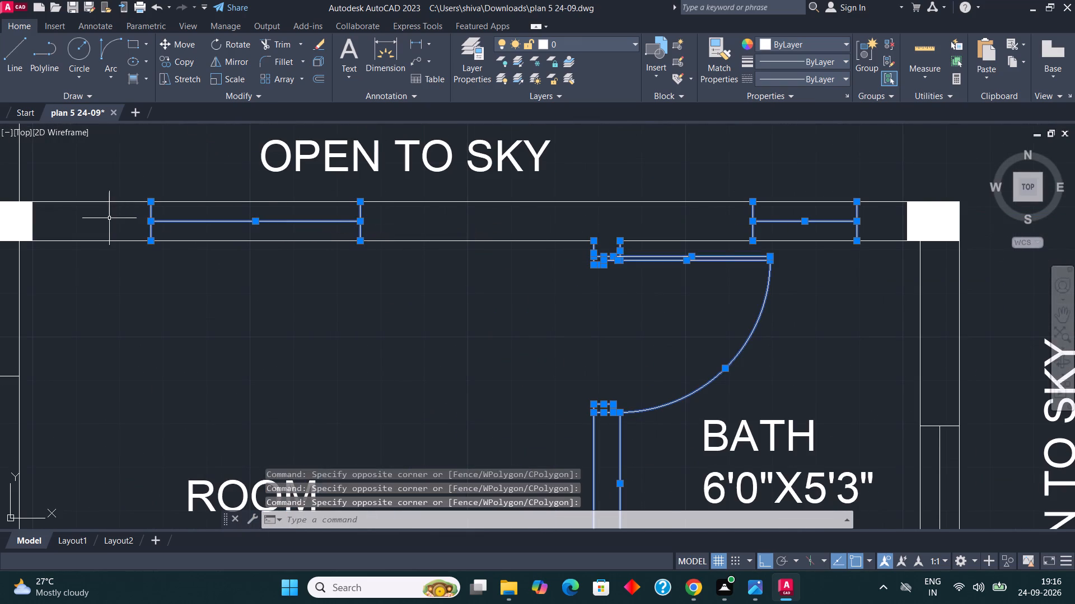
{"action": "scroll", "coordinate": [389, 209], "scroll_direction": "down", "scroll_amount": 4}
{"action": "scroll", "coordinate": [396, 219], "scroll_direction": "up", "scroll_amount": 1}
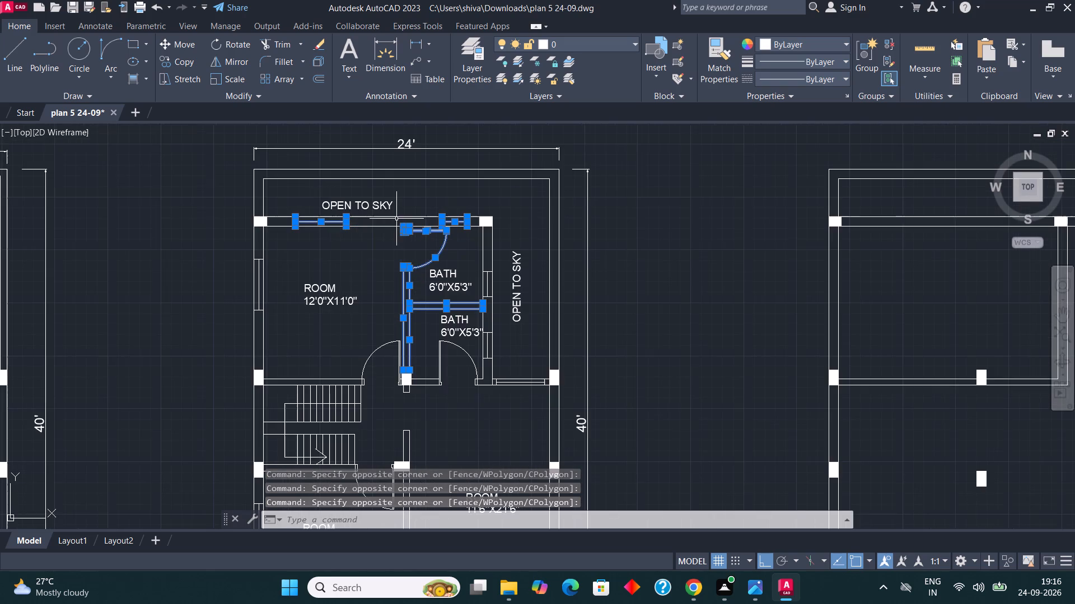
{"action": "scroll", "coordinate": [298, 253], "scroll_direction": "down", "scroll_amount": 1}
{"action": "scroll", "coordinate": [458, 306], "scroll_direction": "up", "scroll_amount": 1}
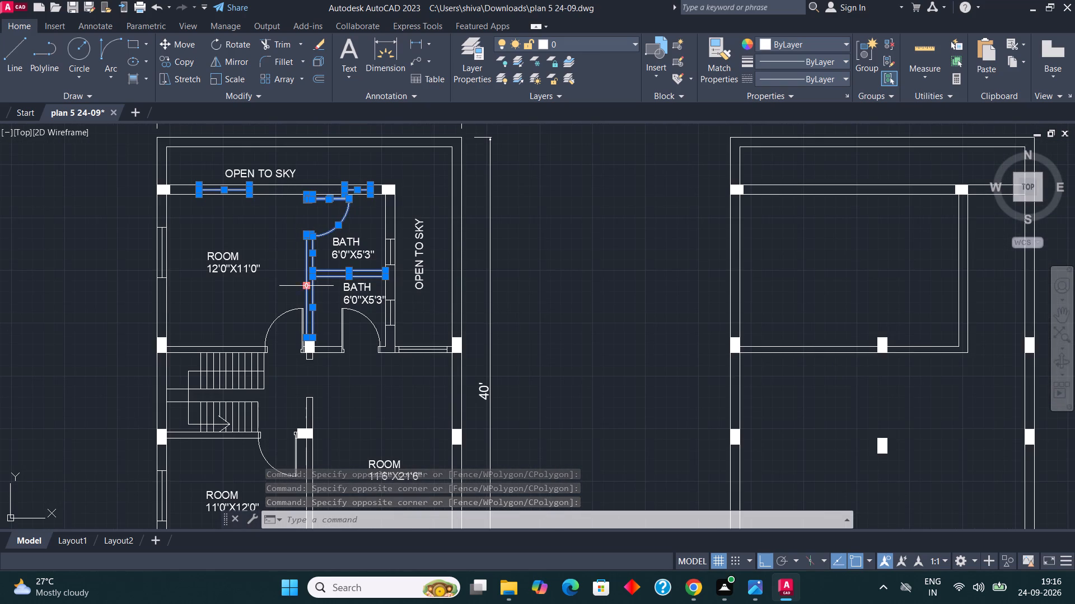
{"action": "scroll", "coordinate": [345, 338], "scroll_direction": "up", "scroll_amount": 2}
{"action": "scroll", "coordinate": [292, 339], "scroll_direction": "up", "scroll_amount": 2}
{"action": "scroll", "coordinate": [302, 315], "scroll_direction": "down", "scroll_amount": 1}
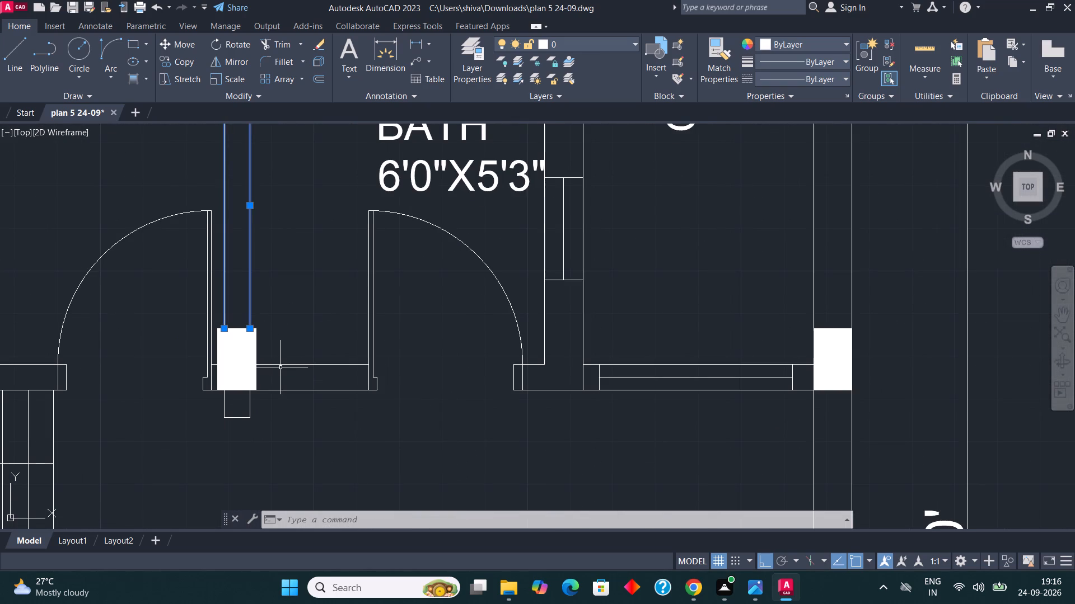
{"action": "scroll", "coordinate": [317, 343], "scroll_direction": "down", "scroll_amount": 1}
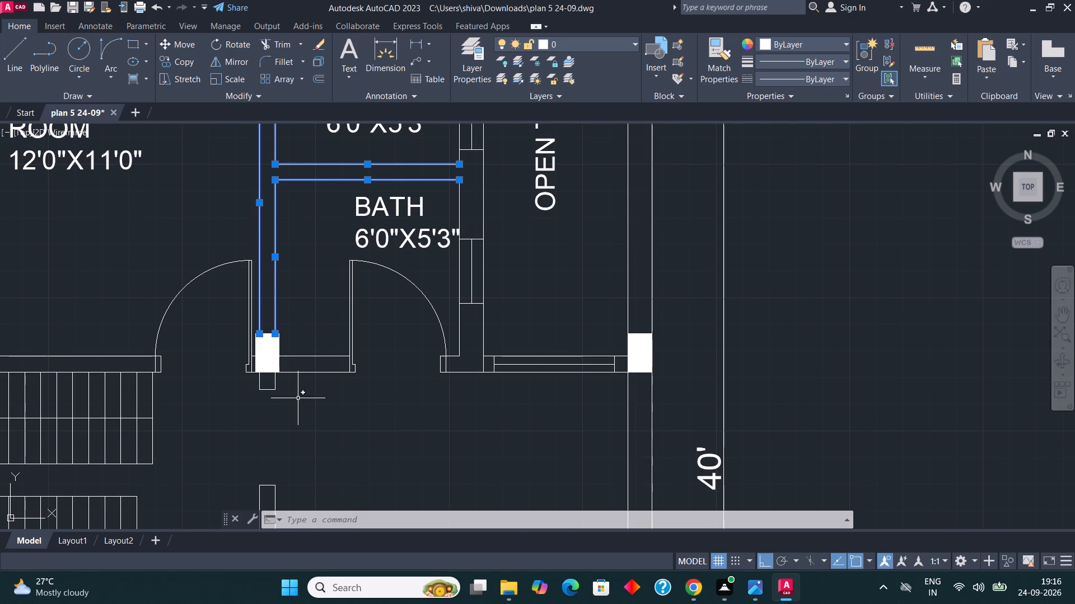
{"action": "scroll", "coordinate": [298, 398], "scroll_direction": "down", "scroll_amount": 2}
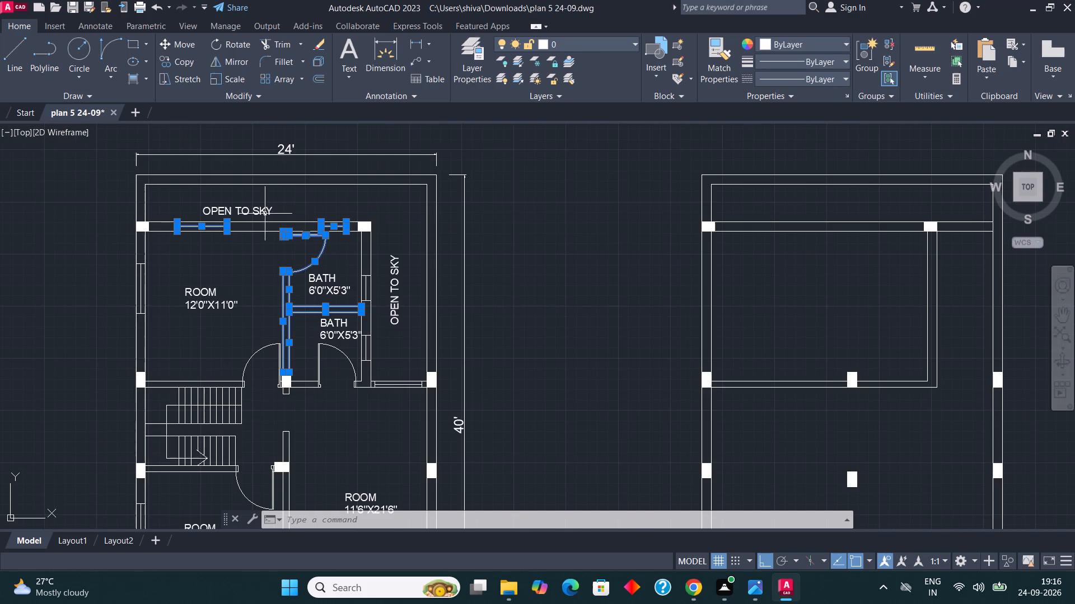
{"action": "scroll", "coordinate": [263, 230], "scroll_direction": "up", "scroll_amount": 3}
{"action": "left_click", "coordinate": [271, 254]}
{"action": "left_click", "coordinate": [264, 230]}
{"action": "scroll", "coordinate": [318, 257], "scroll_direction": "down", "scroll_amount": 2}
{"action": "scroll", "coordinate": [115, 249], "scroll_direction": "up", "scroll_amount": 2}
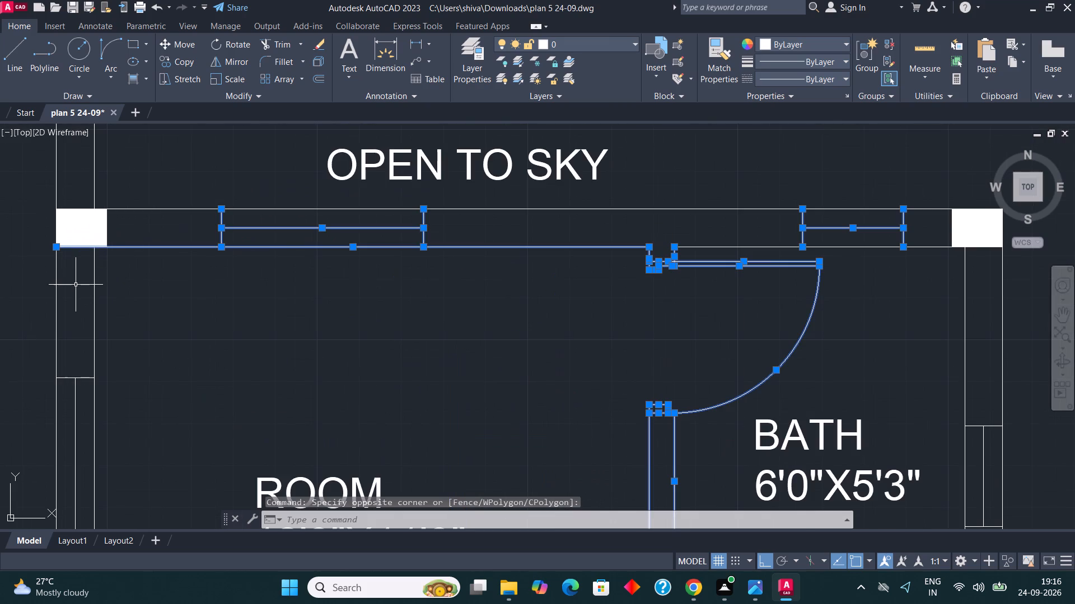
{"action": "scroll", "coordinate": [76, 285], "scroll_direction": "down", "scroll_amount": 2}
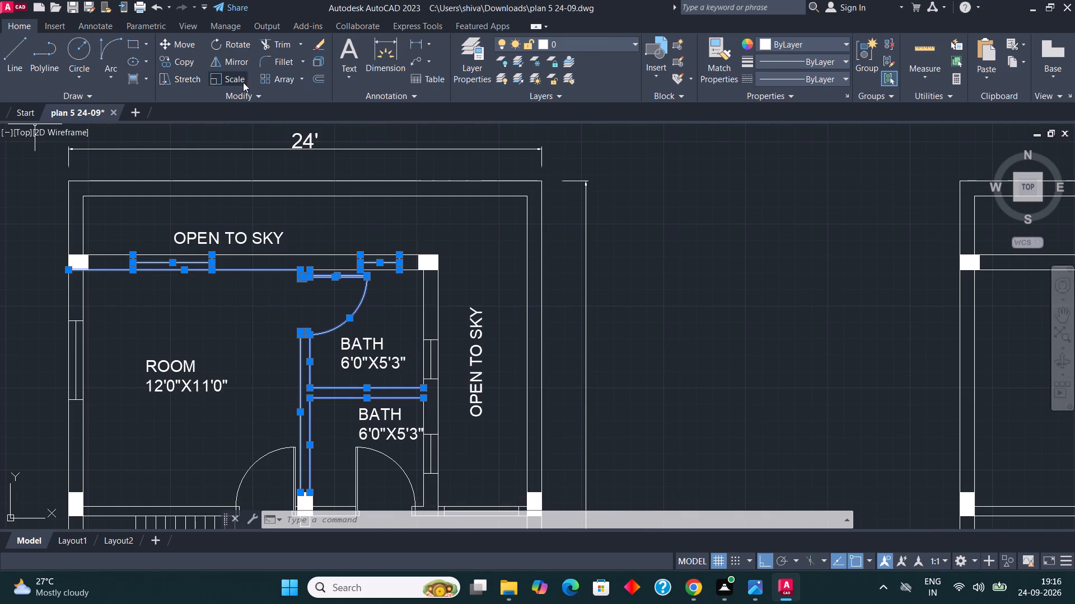
{"action": "left_click", "coordinate": [184, 64]}
{"action": "scroll", "coordinate": [89, 270], "scroll_direction": "up", "scroll_amount": 1}
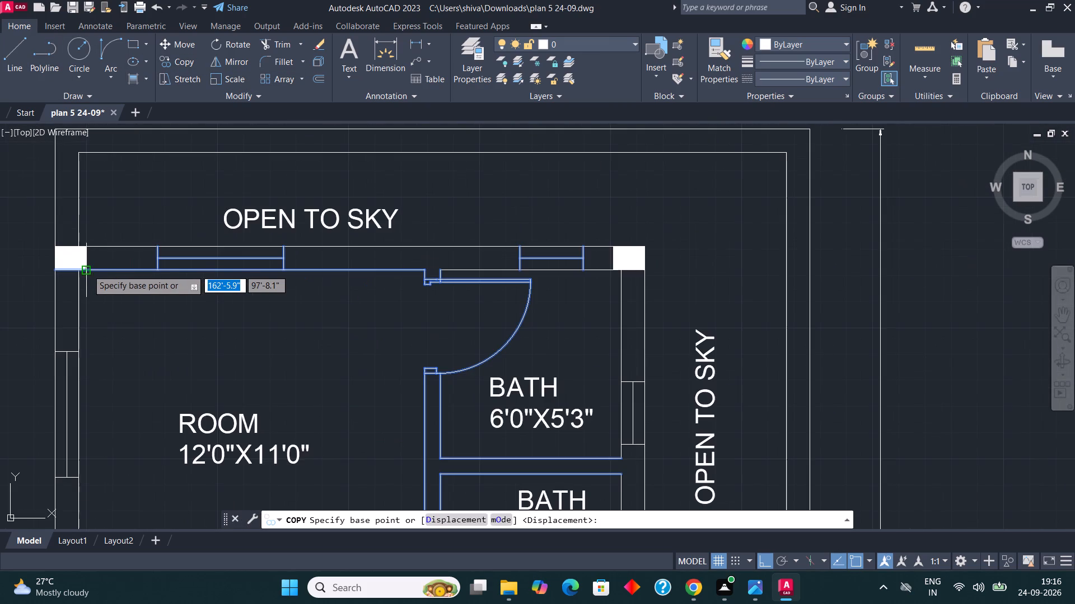
{"action": "left_click", "coordinate": [56, 268]}
{"action": "scroll", "coordinate": [58, 273], "scroll_direction": "down", "scroll_amount": 3}
{"action": "scroll", "coordinate": [367, 276], "scroll_direction": "up", "scroll_amount": 2}
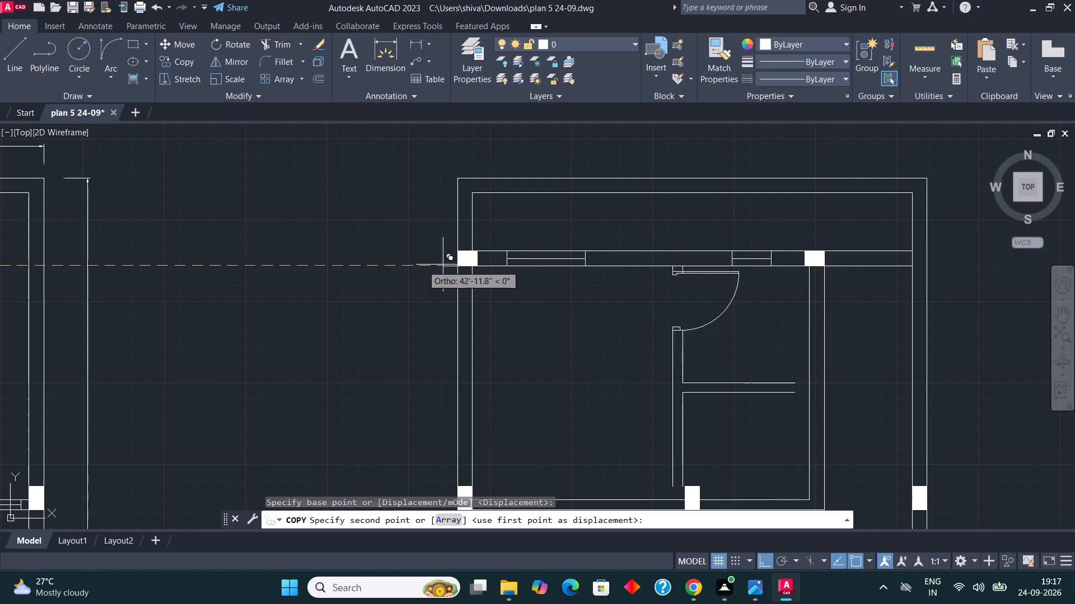
{"action": "left_click", "coordinate": [457, 266]}
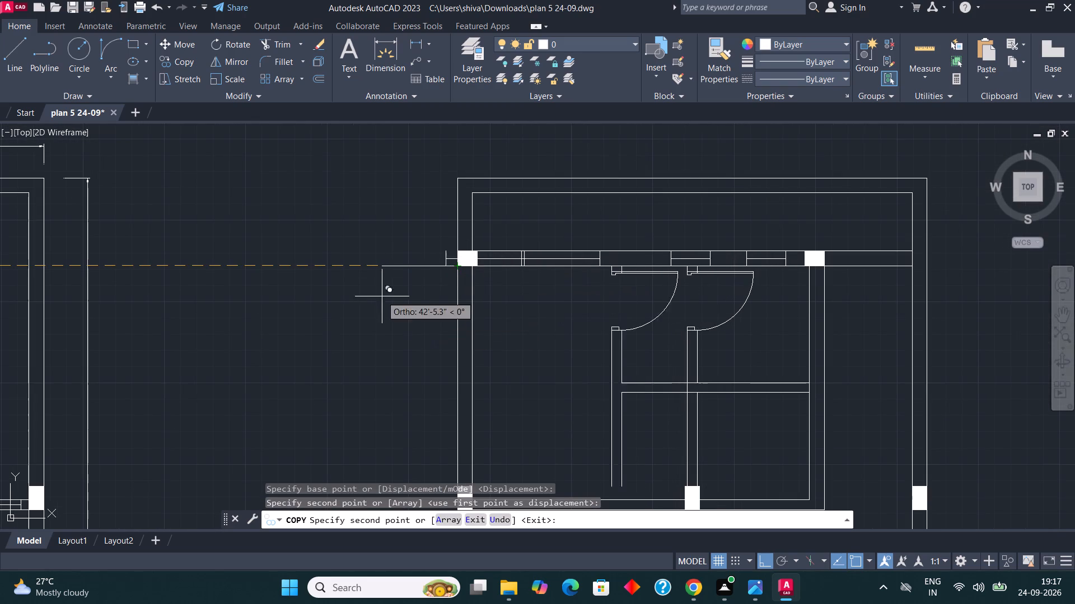
{"action": "scroll", "coordinate": [433, 243], "scroll_direction": "down", "scroll_amount": 2}
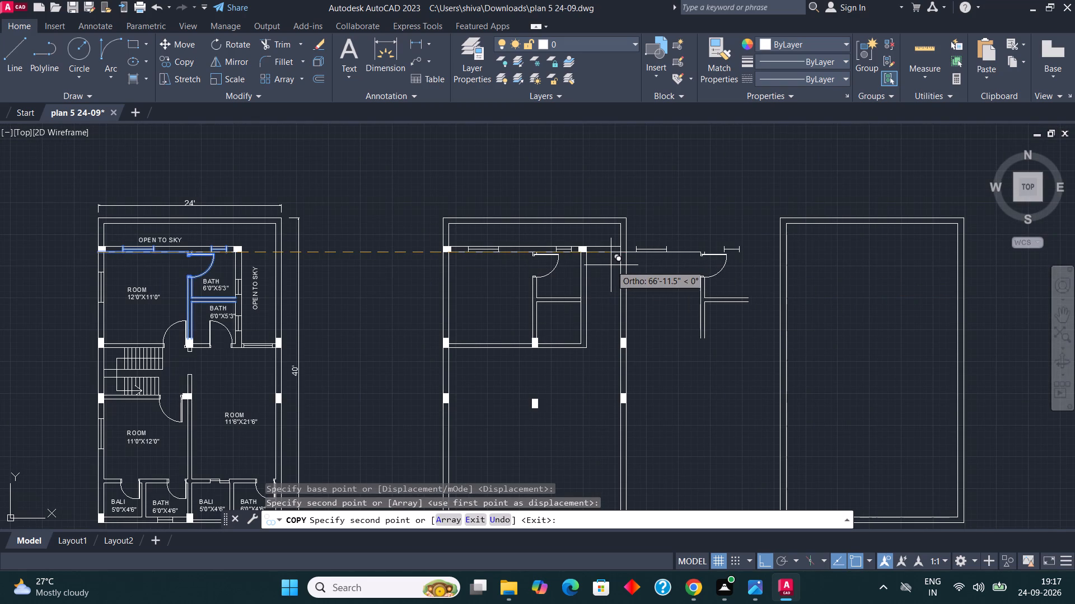
{"action": "key", "text": "Escape"}
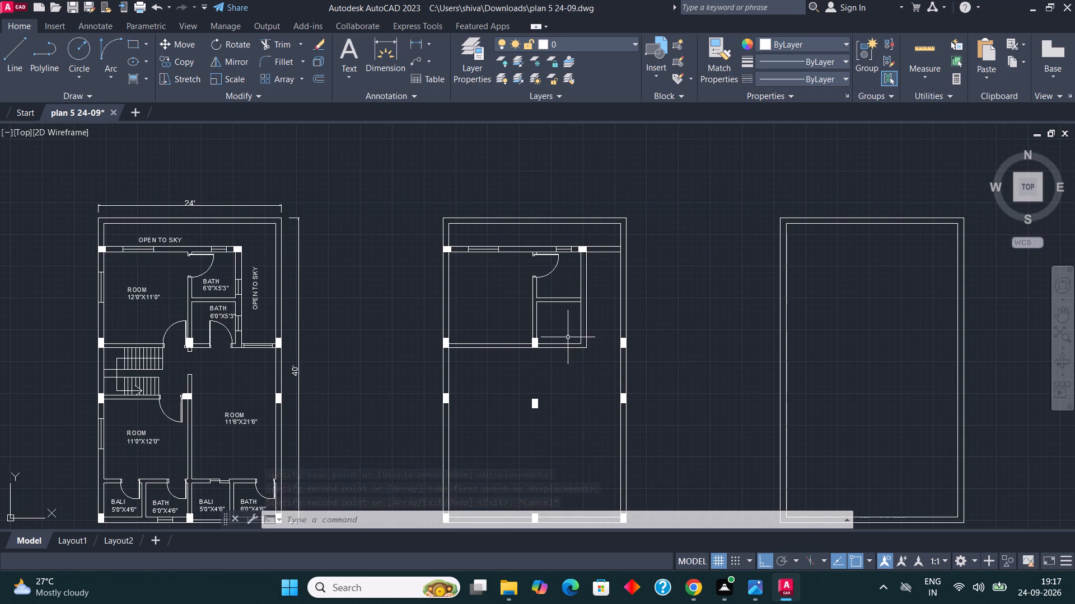
Copy the second plan's staircase, lower stair wall, door arc and 11'0"X12'0" room label into the third plan, based on the upper stair column's lower-left corner.
{"action": "scroll", "coordinate": [568, 337], "scroll_direction": "up", "scroll_amount": 1}
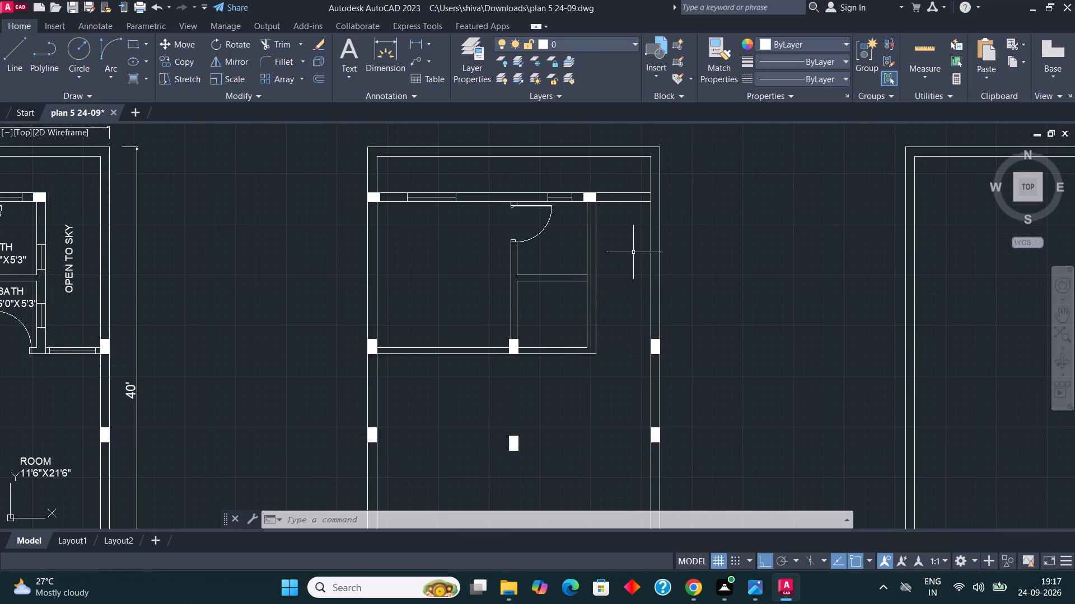
{"action": "scroll", "coordinate": [644, 241], "scroll_direction": "down", "scroll_amount": 2}
{"action": "scroll", "coordinate": [611, 291], "scroll_direction": "up", "scroll_amount": 2}
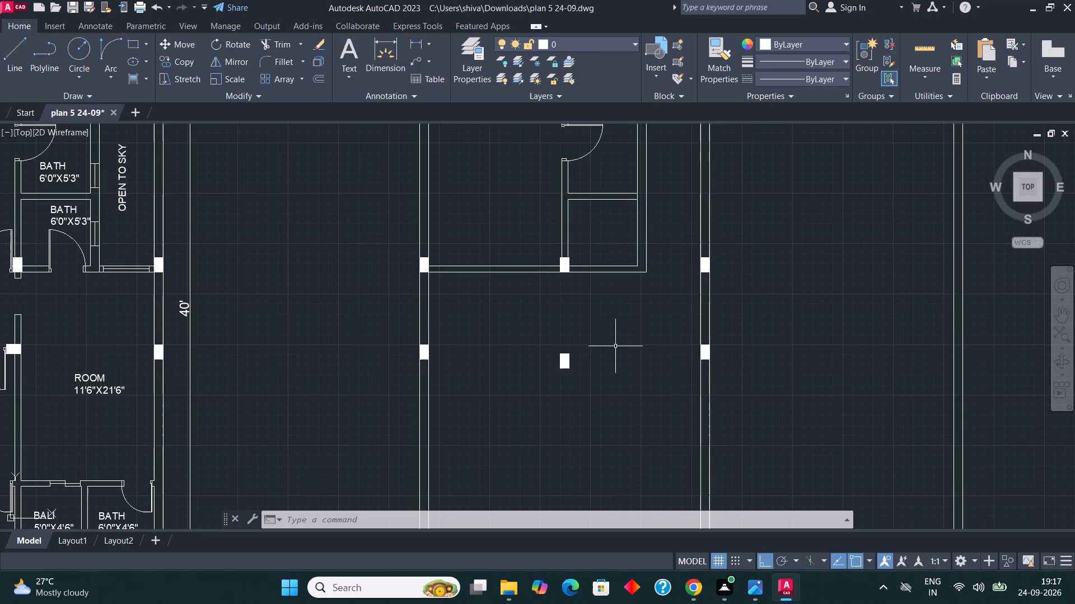
{"action": "scroll", "coordinate": [642, 228], "scroll_direction": "down", "scroll_amount": 1}
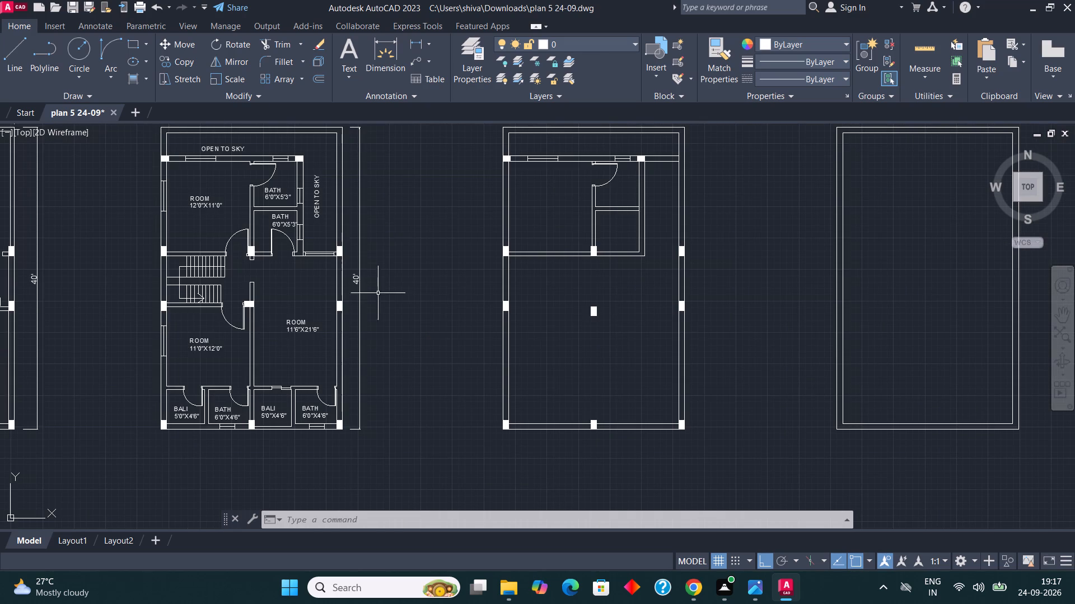
{"action": "scroll", "coordinate": [146, 275], "scroll_direction": "up", "scroll_amount": 4}
{"action": "scroll", "coordinate": [253, 259], "scroll_direction": "down", "scroll_amount": 1}
{"action": "left_click", "coordinate": [314, 210]}
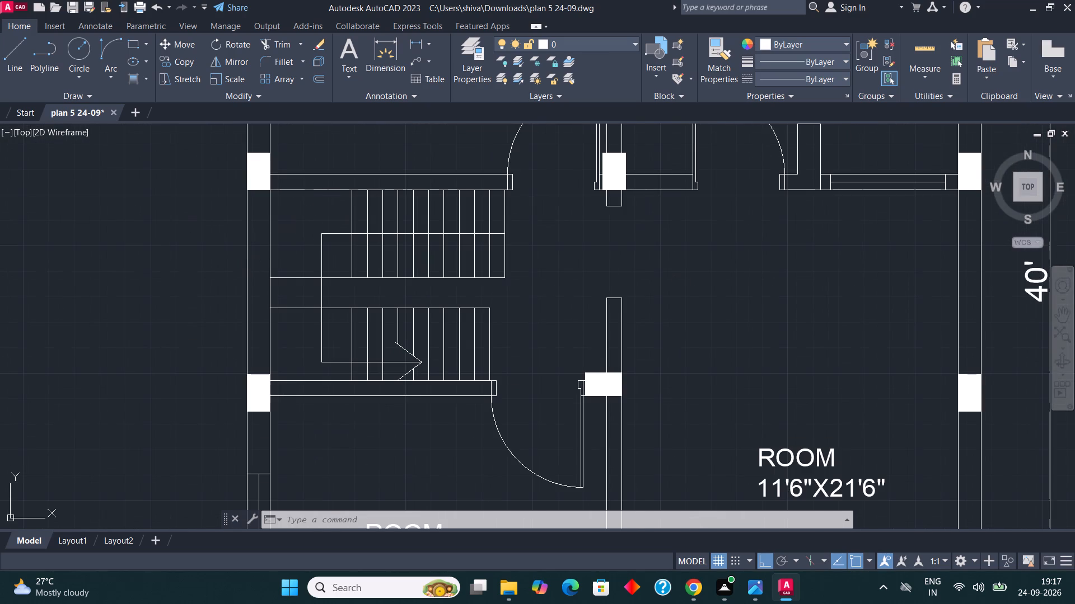
{"action": "left_click", "coordinate": [291, 187]}
{"action": "scroll", "coordinate": [261, 204], "scroll_direction": "down", "scroll_amount": 1}
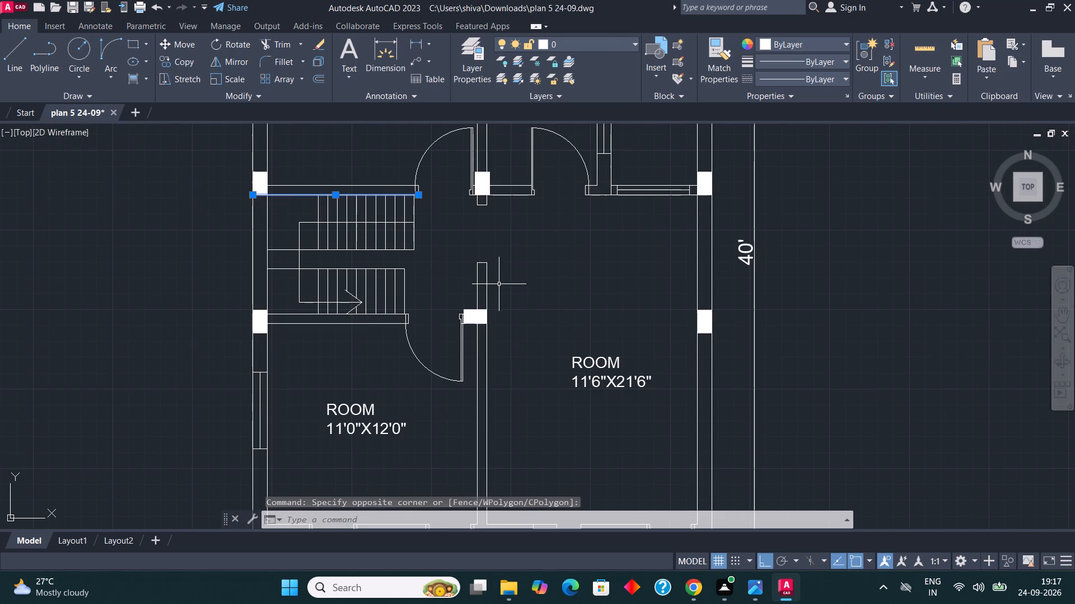
{"action": "left_click", "coordinate": [445, 306]}
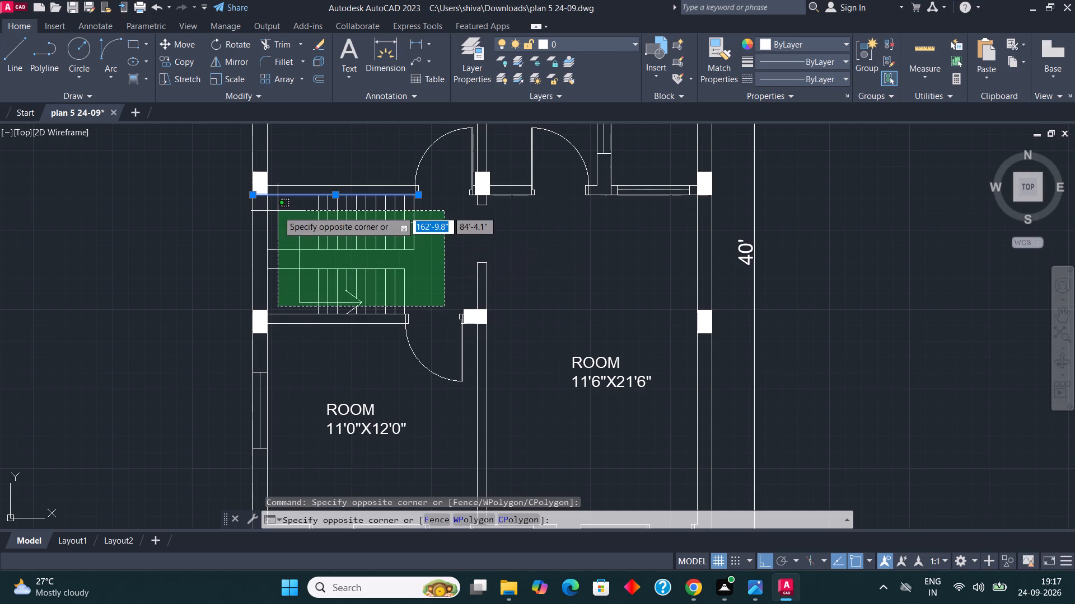
{"action": "left_click", "coordinate": [278, 211]}
{"action": "scroll", "coordinate": [270, 213], "scroll_direction": "down", "scroll_amount": 1}
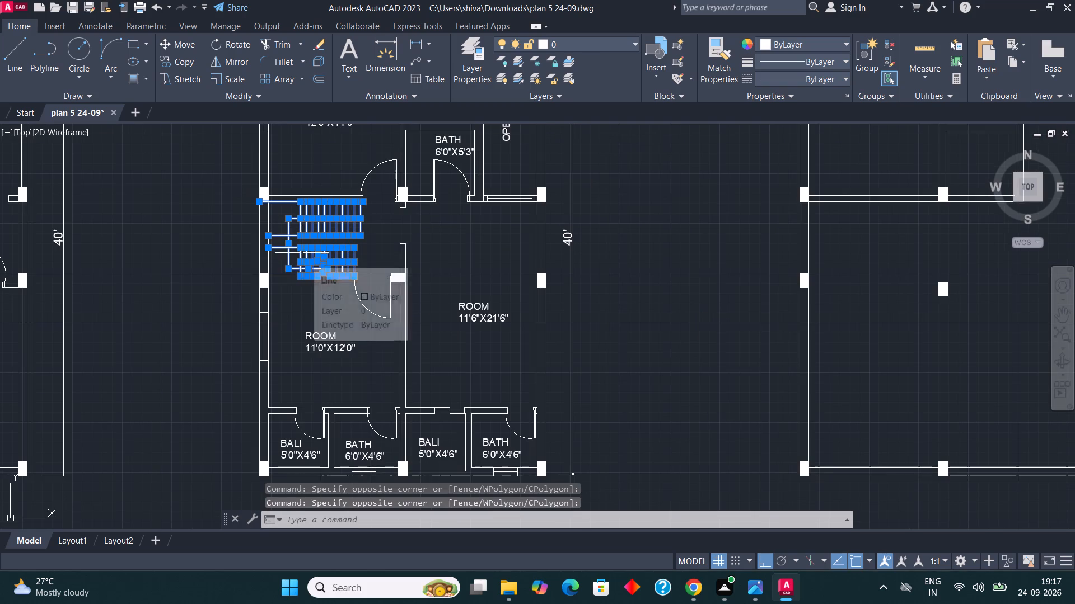
{"action": "left_click", "coordinate": [382, 345]}
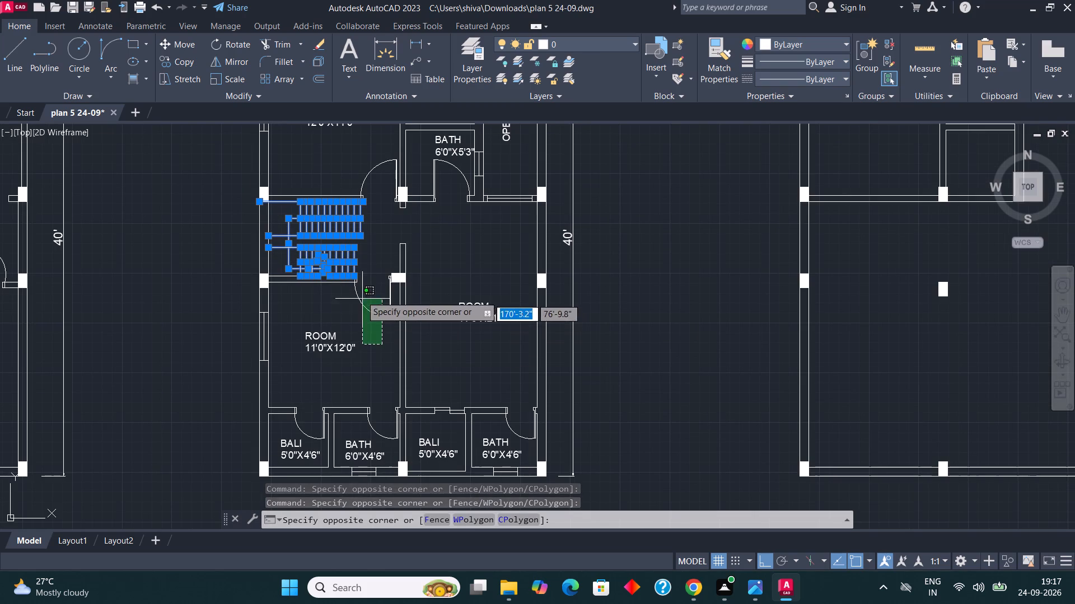
{"action": "left_click_drag", "start_coordinate": [295, 269], "coordinate": [288, 270]}
{"action": "scroll", "coordinate": [276, 279], "scroll_direction": "up", "scroll_amount": 3}
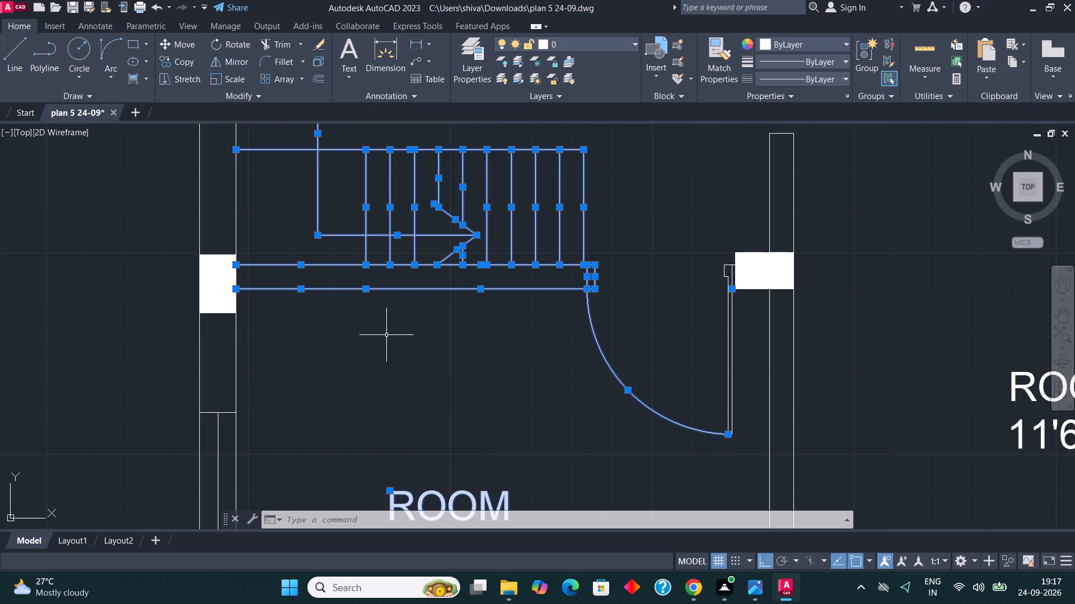
{"action": "scroll", "coordinate": [309, 346], "scroll_direction": "down", "scroll_amount": 2}
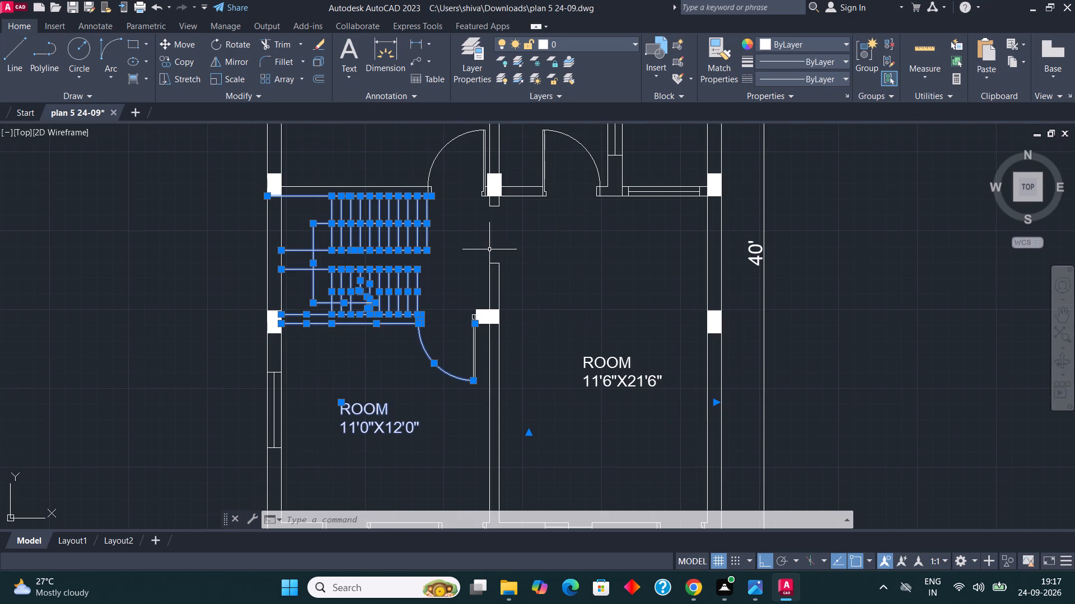
{"action": "scroll", "coordinate": [489, 249], "scroll_direction": "up", "scroll_amount": 1}
{"action": "scroll", "coordinate": [440, 279], "scroll_direction": "down", "scroll_amount": 2}
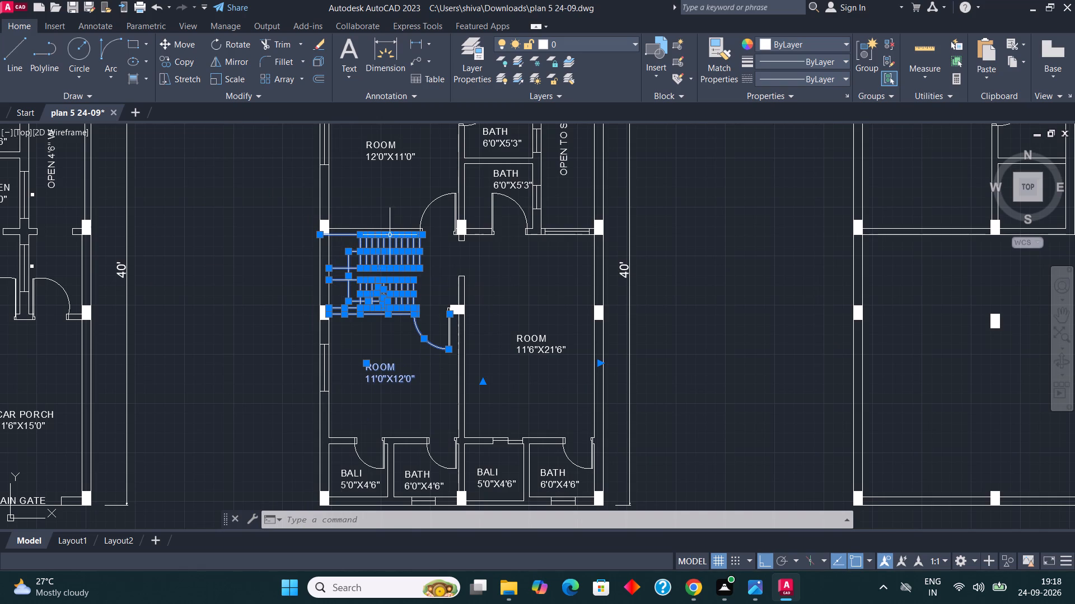
{"action": "scroll", "coordinate": [368, 241], "scroll_direction": "up", "scroll_amount": 2}
{"action": "scroll", "coordinate": [255, 242], "scroll_direction": "up", "scroll_amount": 1}
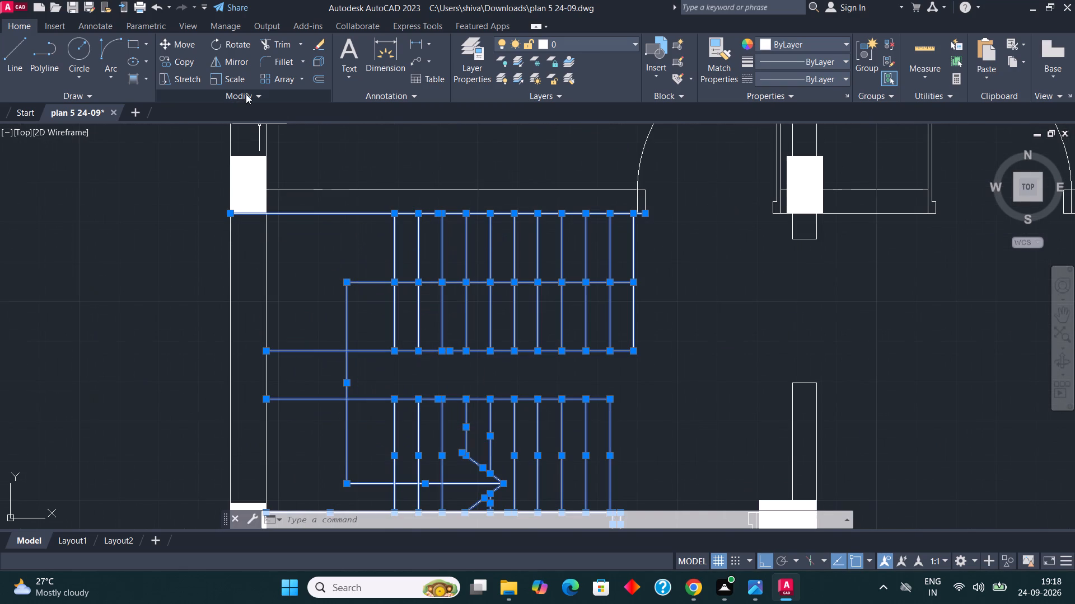
{"action": "left_click", "coordinate": [167, 59]}
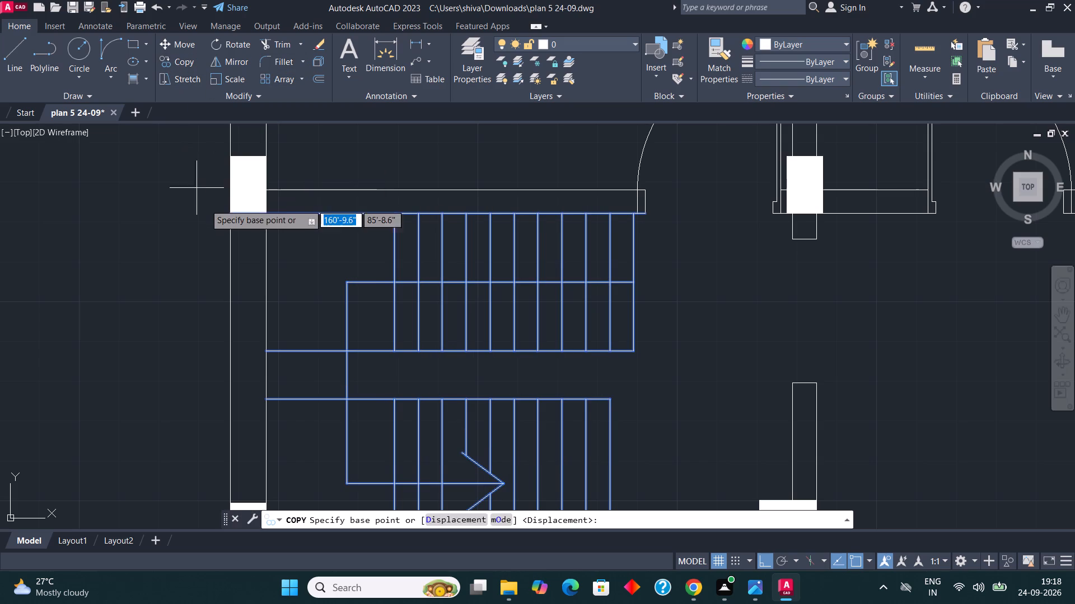
{"action": "left_click", "coordinate": [229, 215]}
{"action": "scroll", "coordinate": [186, 262], "scroll_direction": "down", "scroll_amount": 4}
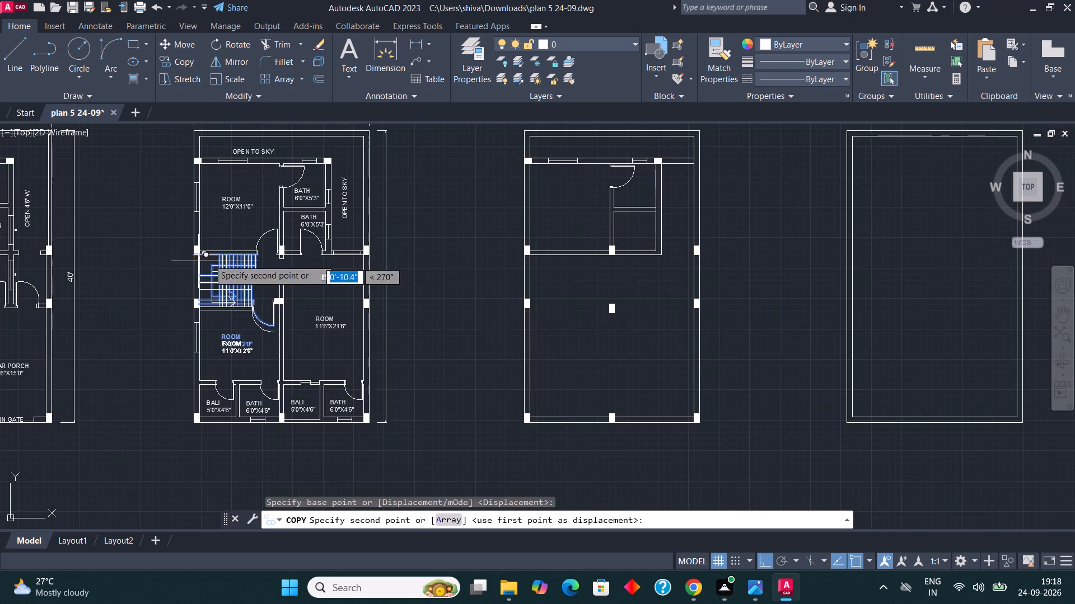
{"action": "scroll", "coordinate": [546, 287], "scroll_direction": "up", "scroll_amount": 2}
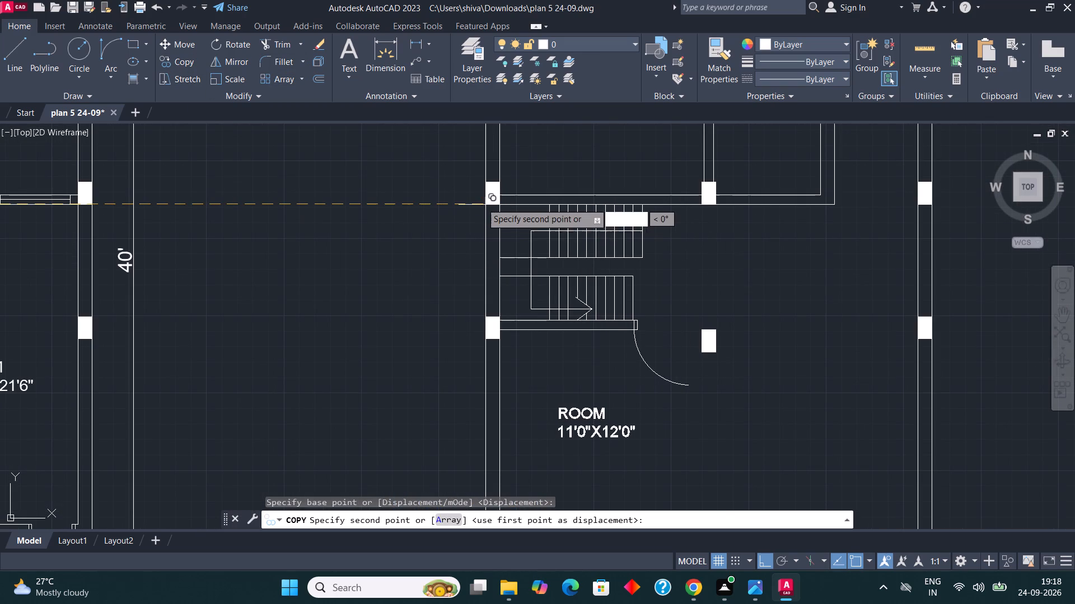
{"action": "left_click", "coordinate": [482, 201]}
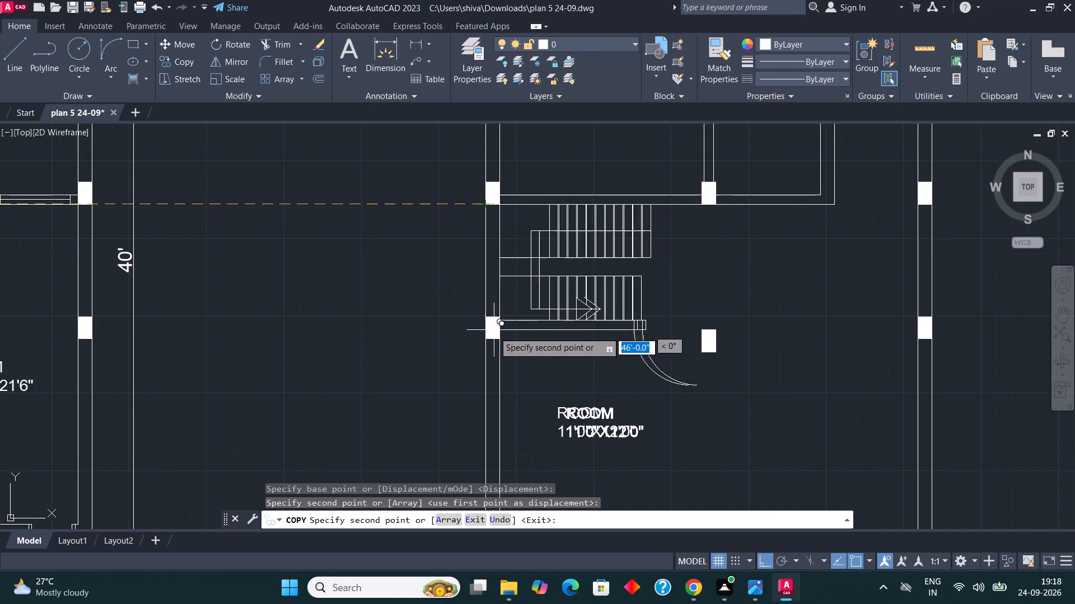